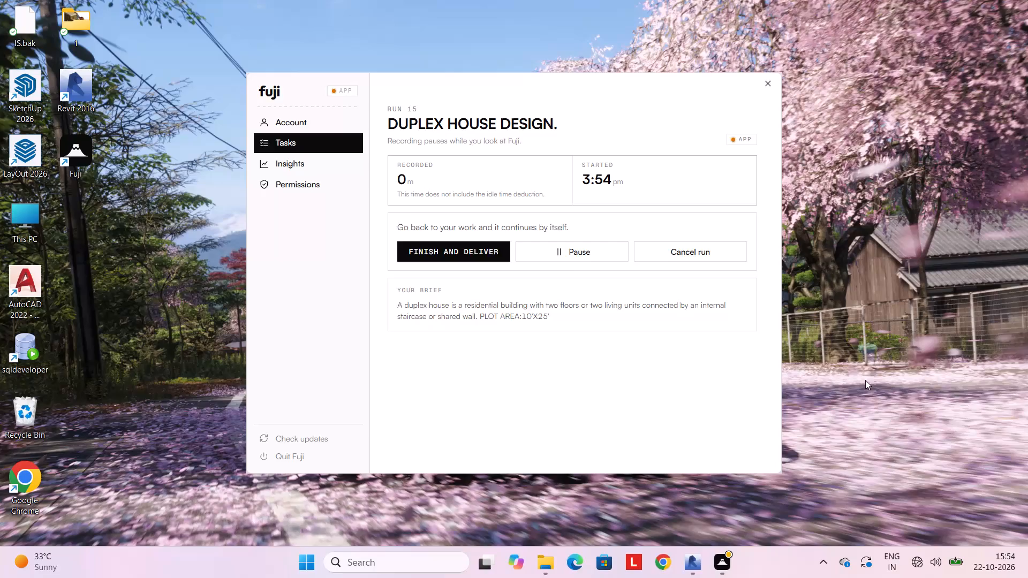
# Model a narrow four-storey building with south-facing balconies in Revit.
# Switch to Revit and create a new project from the US Imperial default template.
pyautogui.click(698, 559)
pyautogui.click(968, 10)
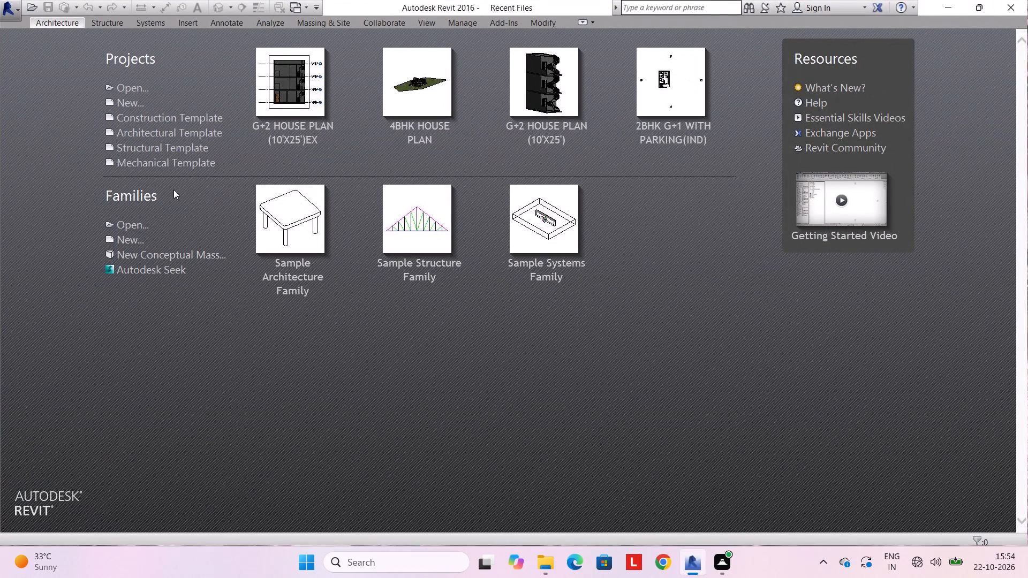
pyautogui.click(136, 105)
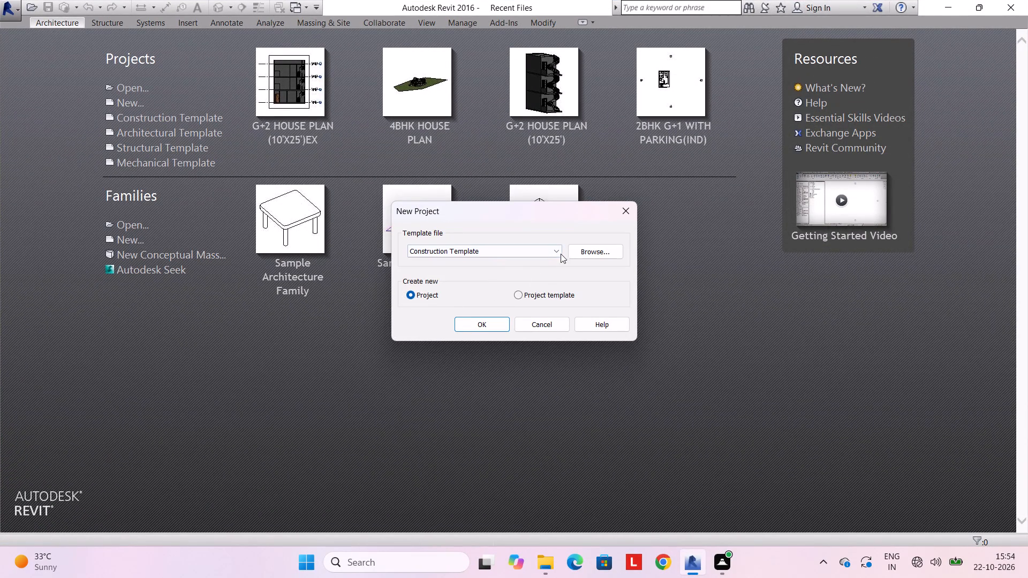
pyautogui.click(558, 250)
pyautogui.click(498, 283)
pyautogui.click(585, 253)
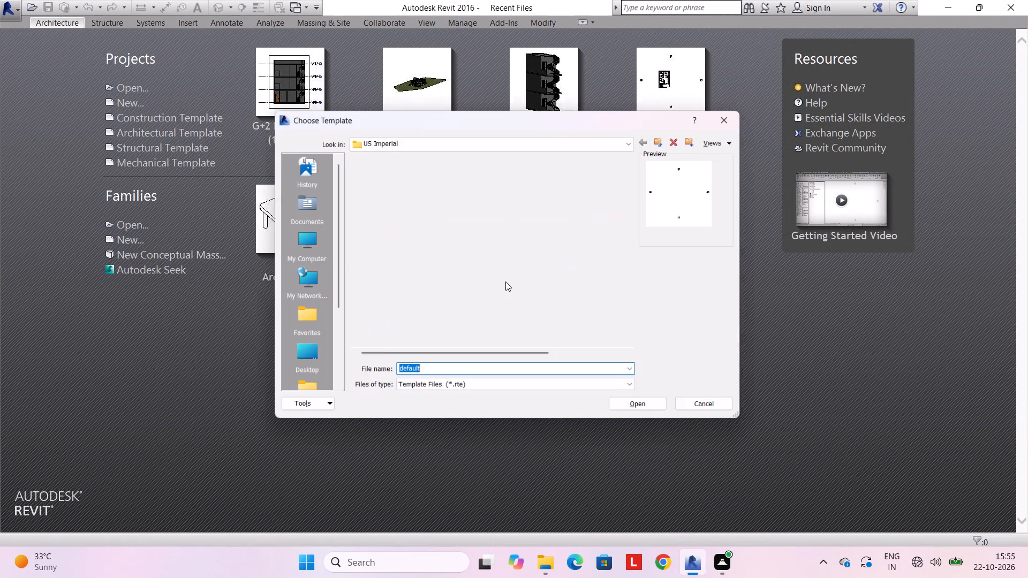
pyautogui.click(417, 193)
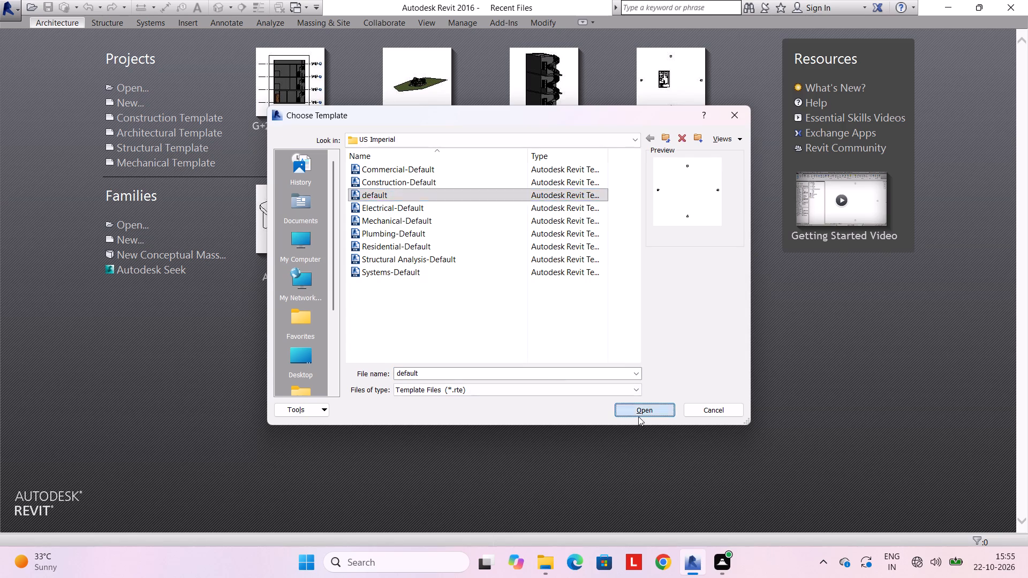
pyautogui.click(638, 416)
pyautogui.click(479, 323)
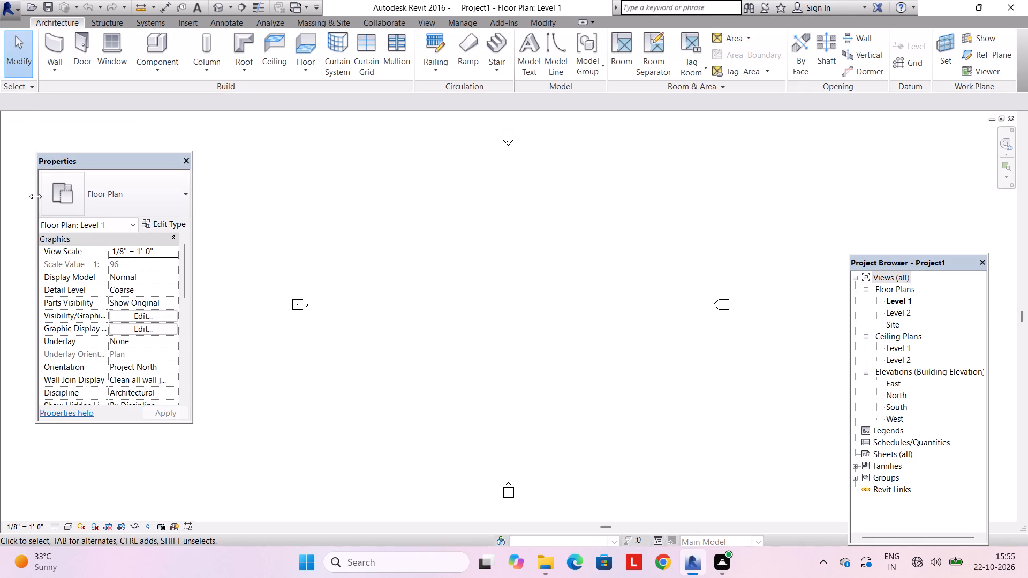
# Start a wall and duplicate the Generic - 8" type as a new type named 6".
pyautogui.click(150, 225)
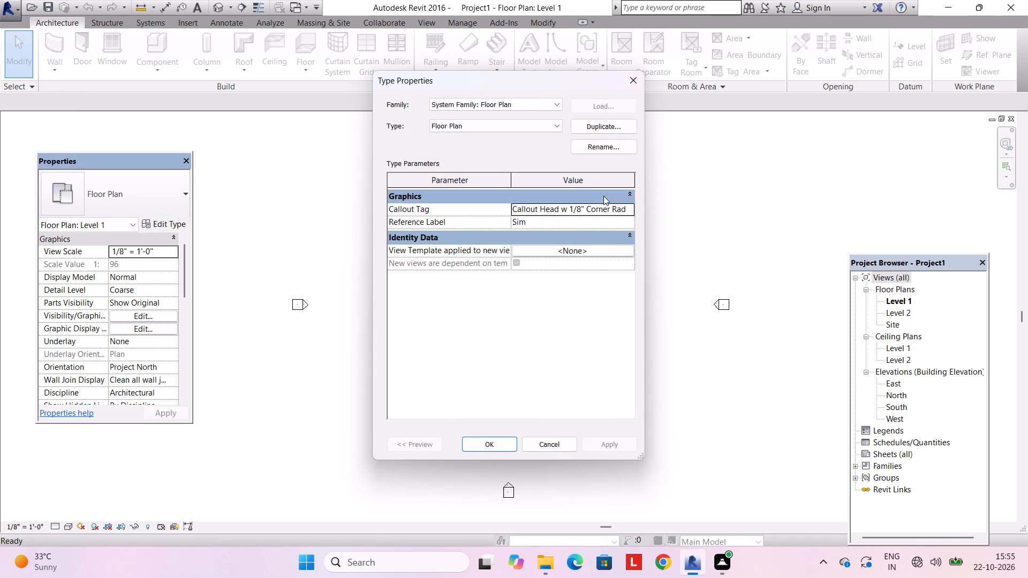
pyautogui.click(638, 88)
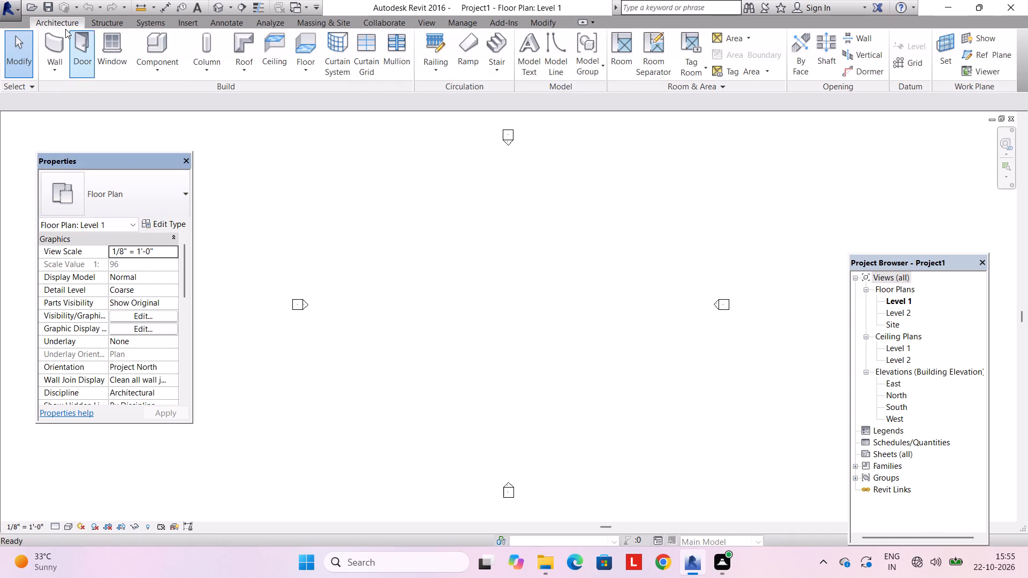
pyautogui.click(35, 39)
pyautogui.click(50, 44)
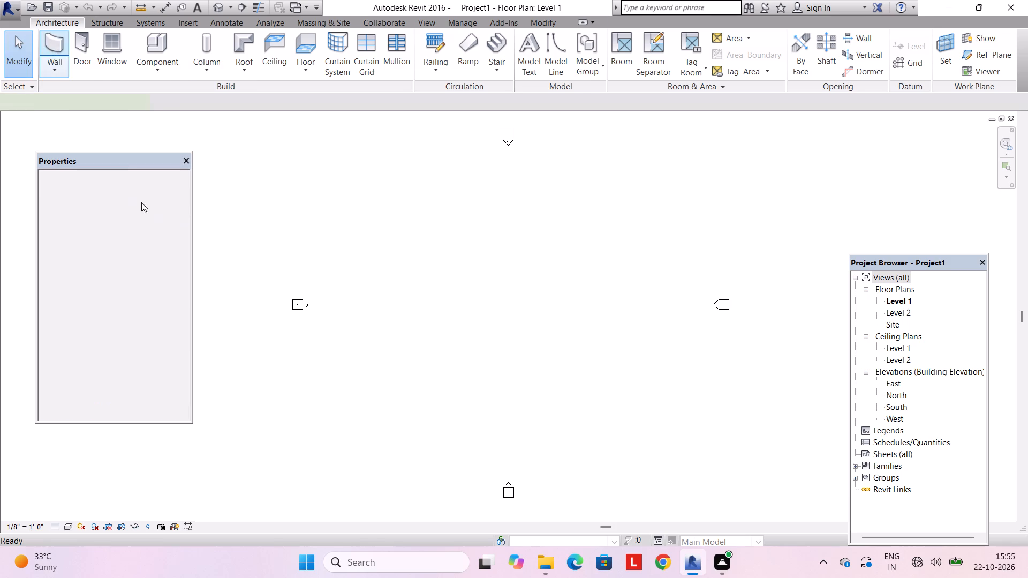
pyautogui.click(158, 224)
pyautogui.click(631, 124)
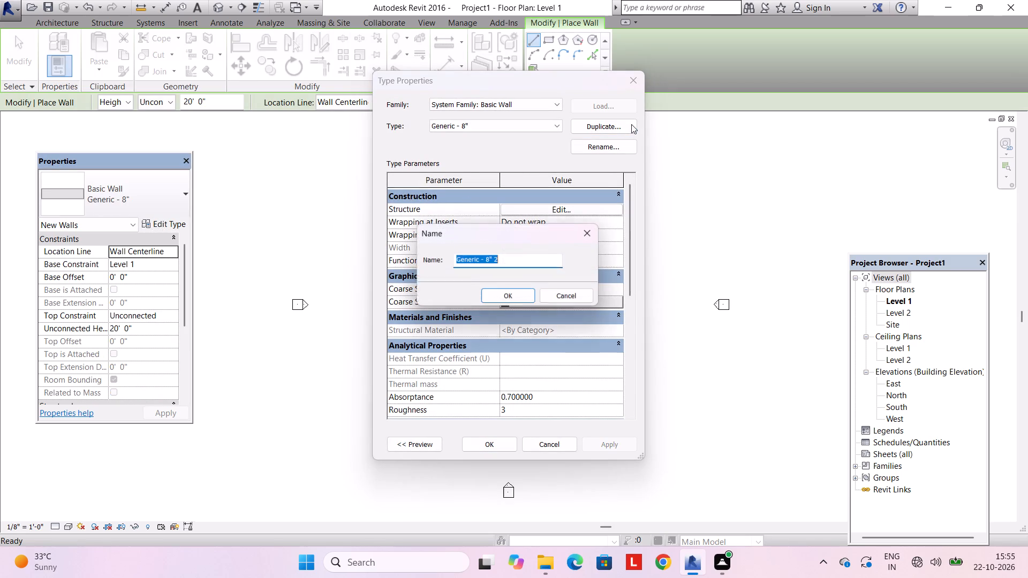
pyautogui.write('6+')
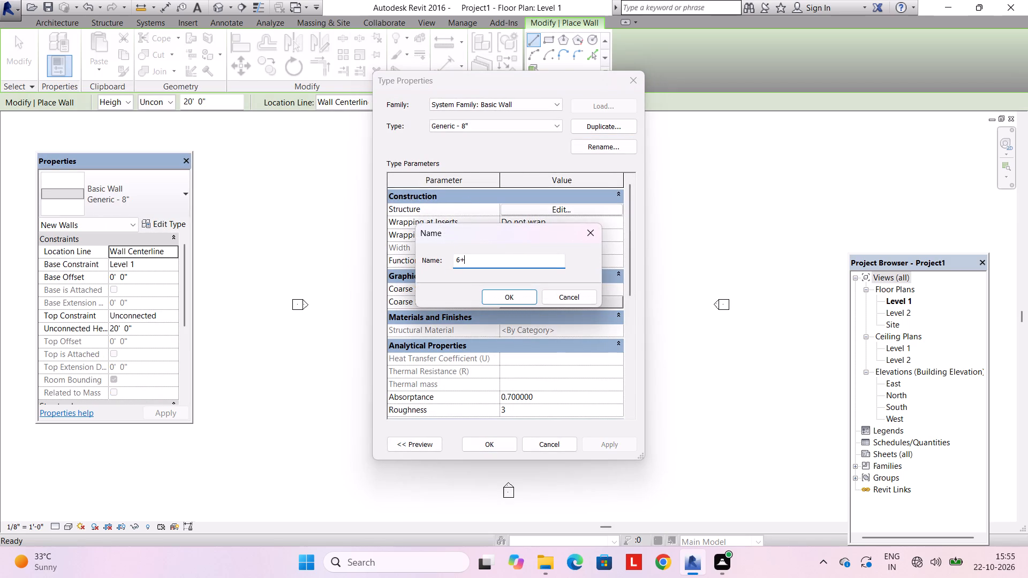
pyautogui.press('BackSpace')
pyautogui.hotkey('shift', '"')
pyautogui.press('Return')
# Set the structure layer of the 6" wall type to a thickness of 6".
pyautogui.click(585, 214)
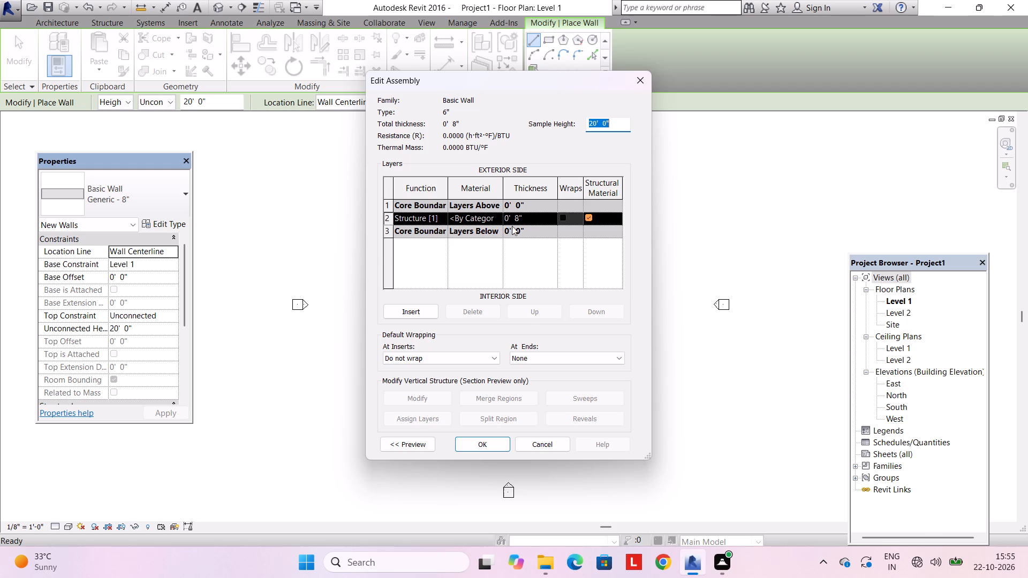
pyautogui.click(524, 211)
pyautogui.click(524, 217)
pyautogui.moveTo(524, 217); pyautogui.dragTo(500, 216)
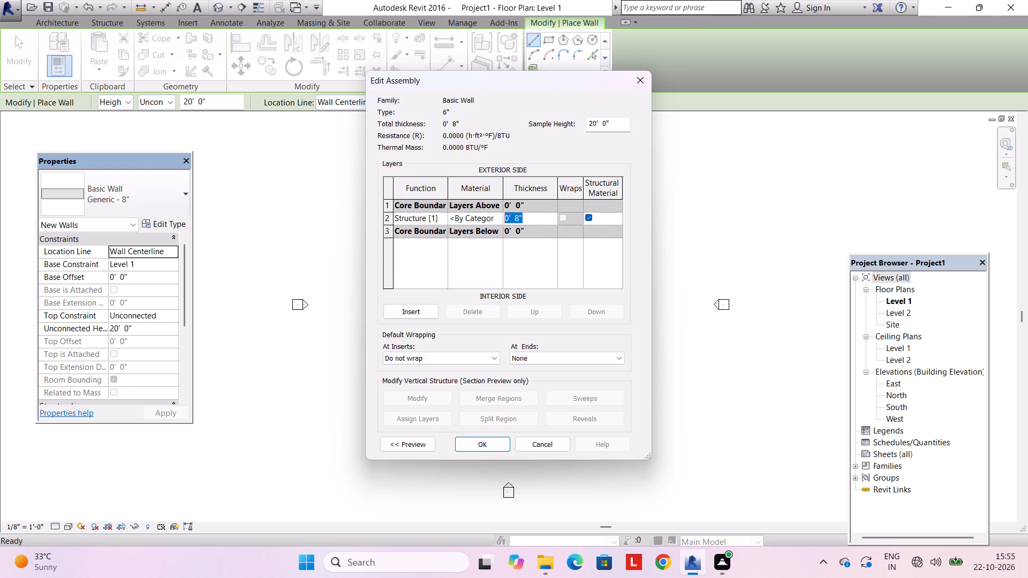
pyautogui.moveTo(500, 216); pyautogui.dragTo(473, 216)
pyautogui.write('6"')
pyautogui.press('Return')
pyautogui.click(493, 448)
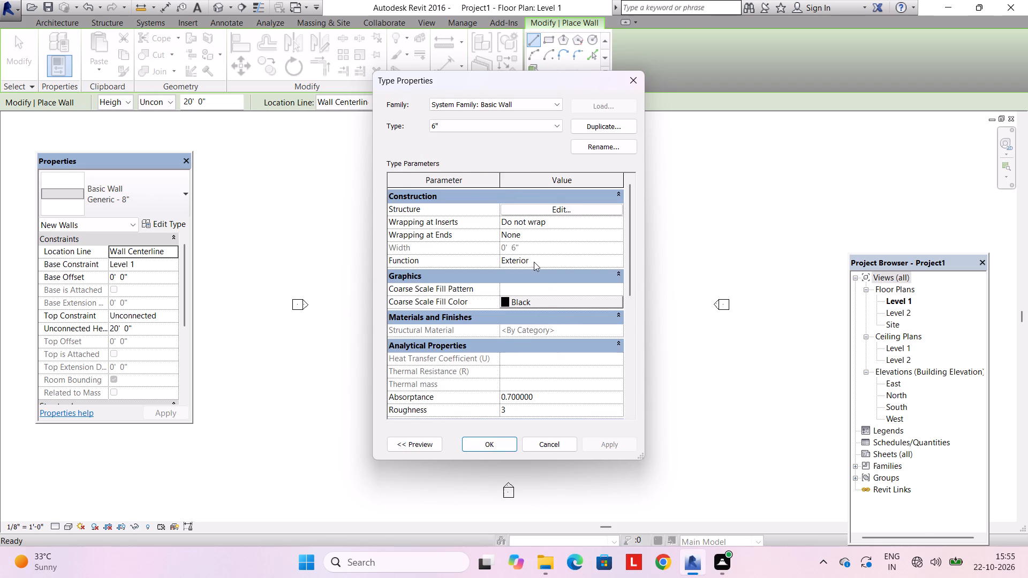
pyautogui.click(501, 446)
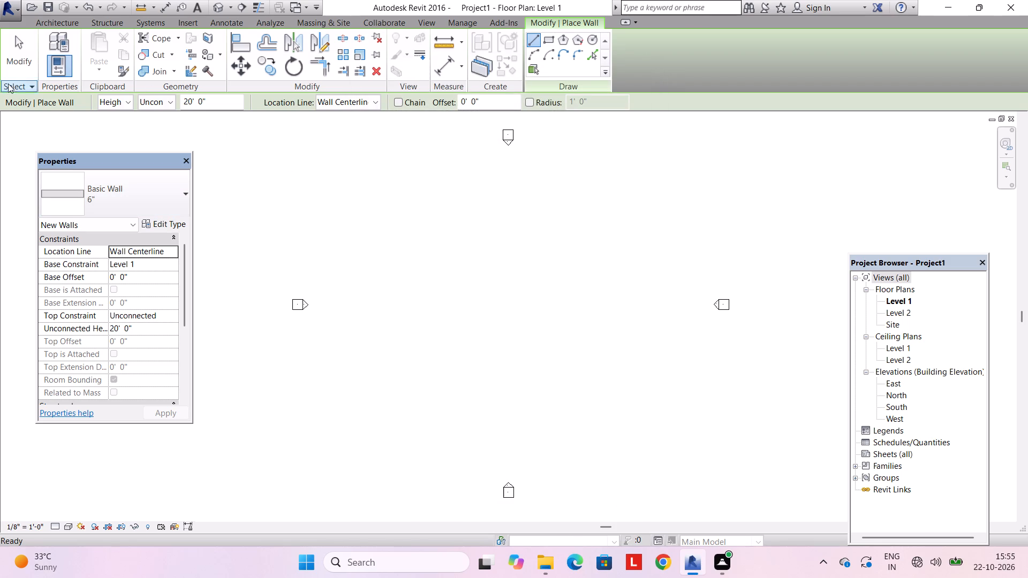
# Duplicate the 6" wall type as 4" and set its structure layer thickness to 4".
pyautogui.click(186, 222)
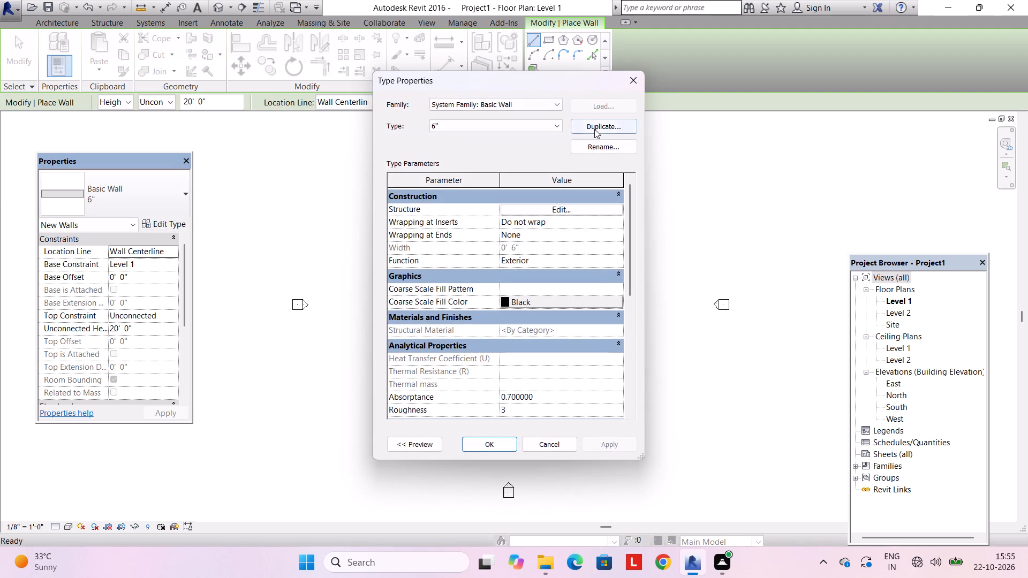
pyautogui.click(594, 129)
pyautogui.write('4"')
pyautogui.press('Return')
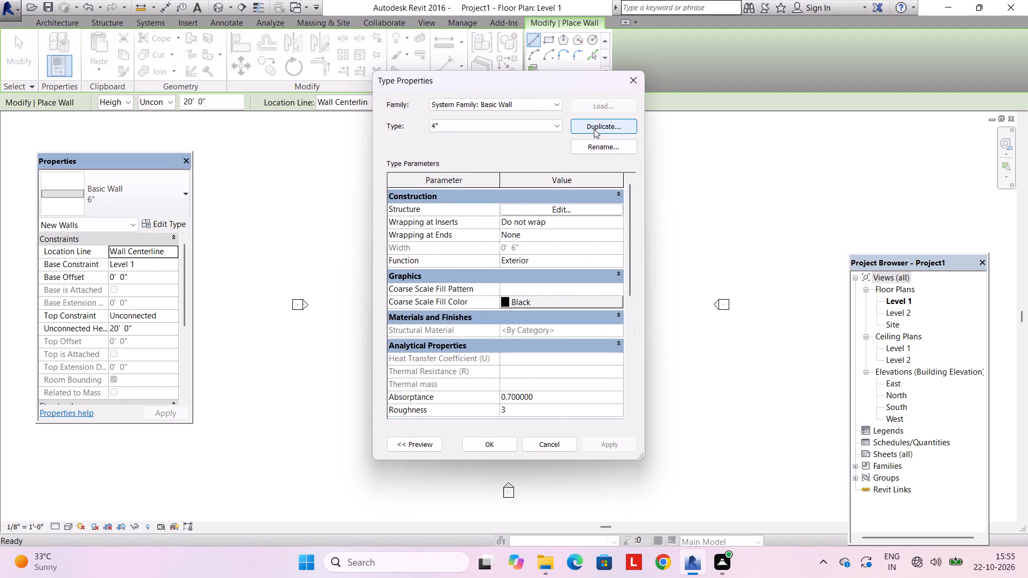
pyautogui.click(592, 216)
pyautogui.click(572, 213)
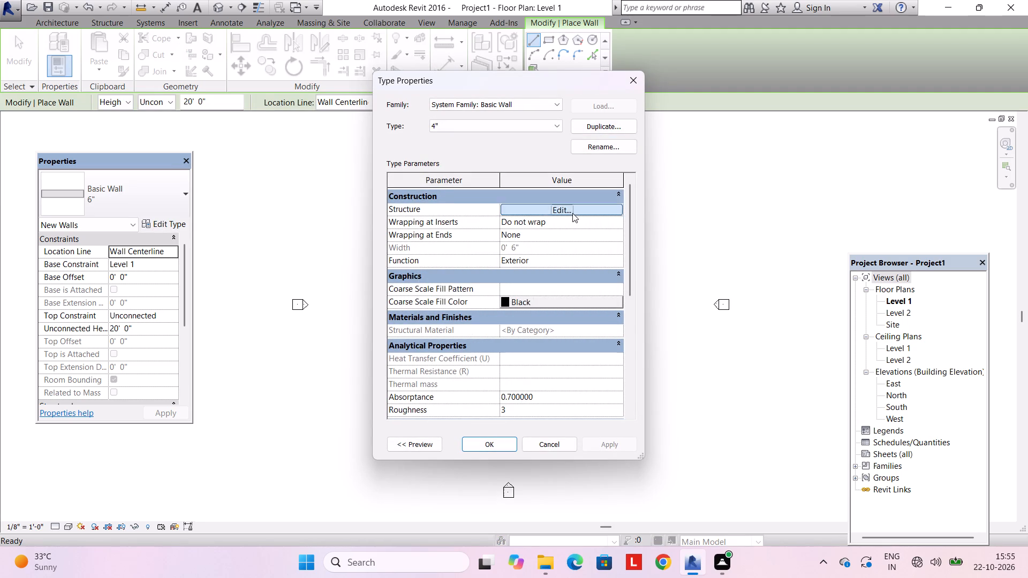
pyautogui.click(528, 220)
pyautogui.moveTo(528, 220); pyautogui.dragTo(495, 220)
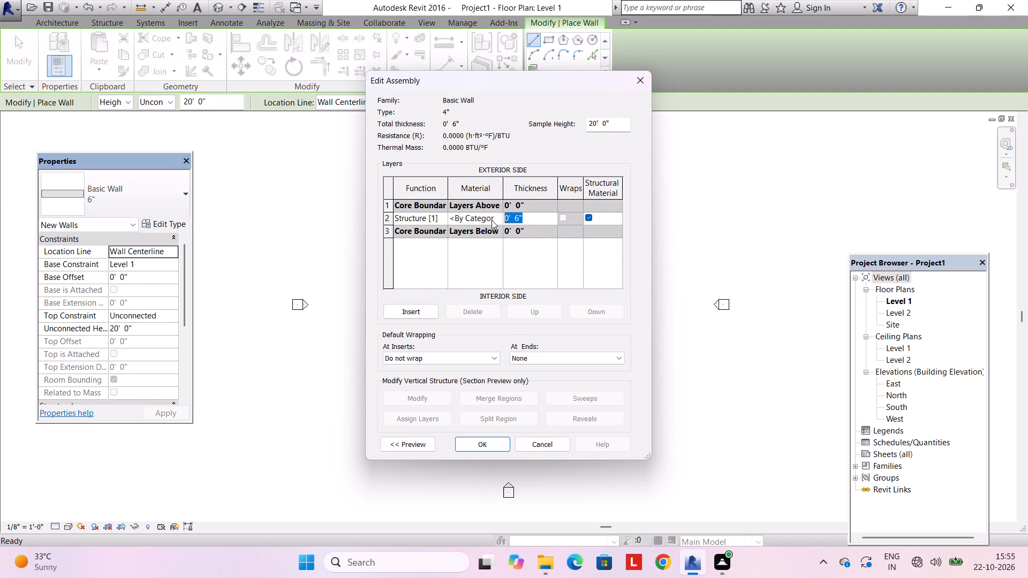
pyautogui.write('4"')
pyautogui.press('Return')
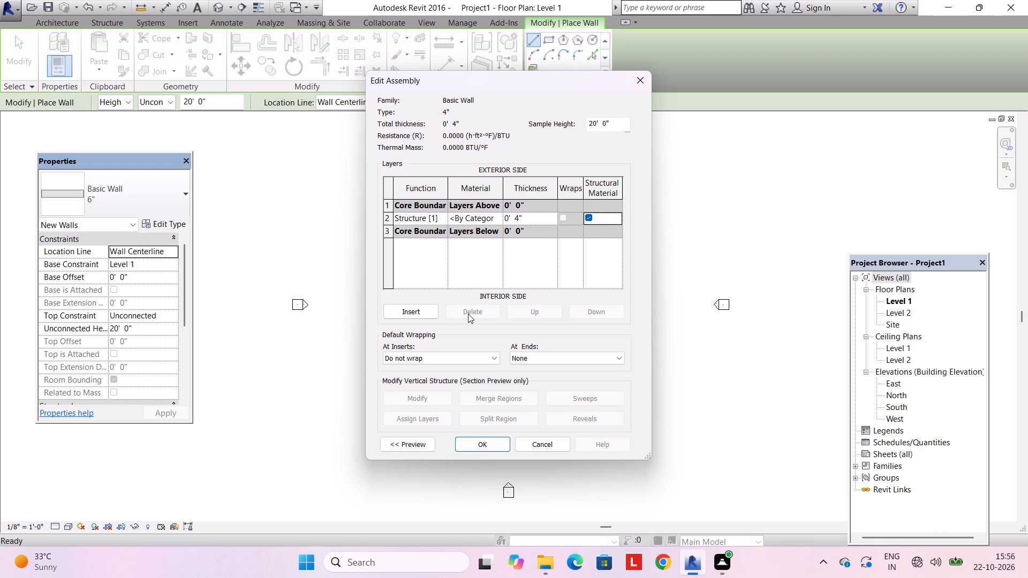
pyautogui.click(495, 446)
pyautogui.click(493, 446)
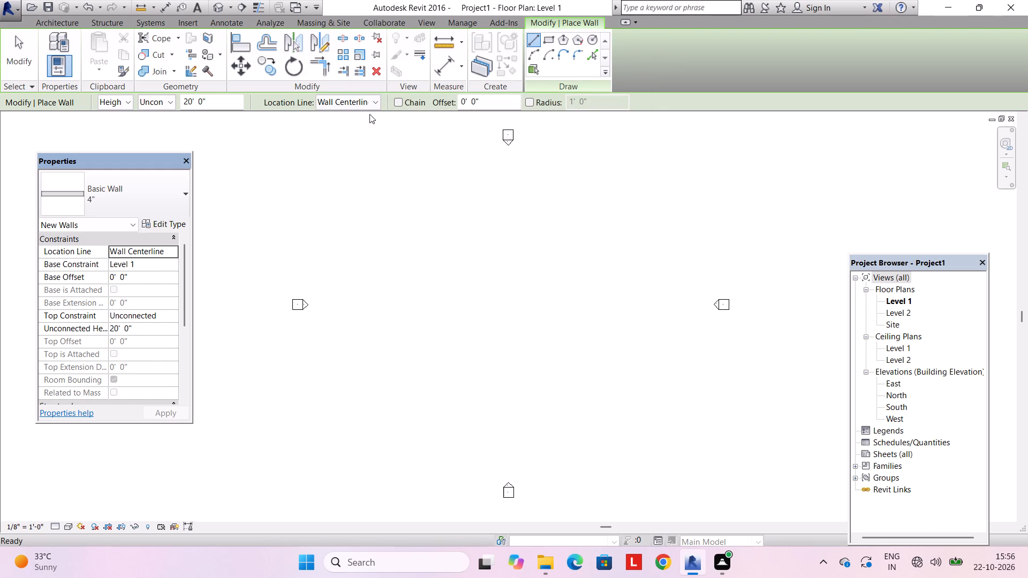
pyautogui.press('Escape')
# Draw a rectangle of 6" walls, about 32' wide and 48' long, between the elevation markers on Level 1.
pyautogui.moveTo(441, 216); pyautogui.dragTo(433, 237, button='middle')
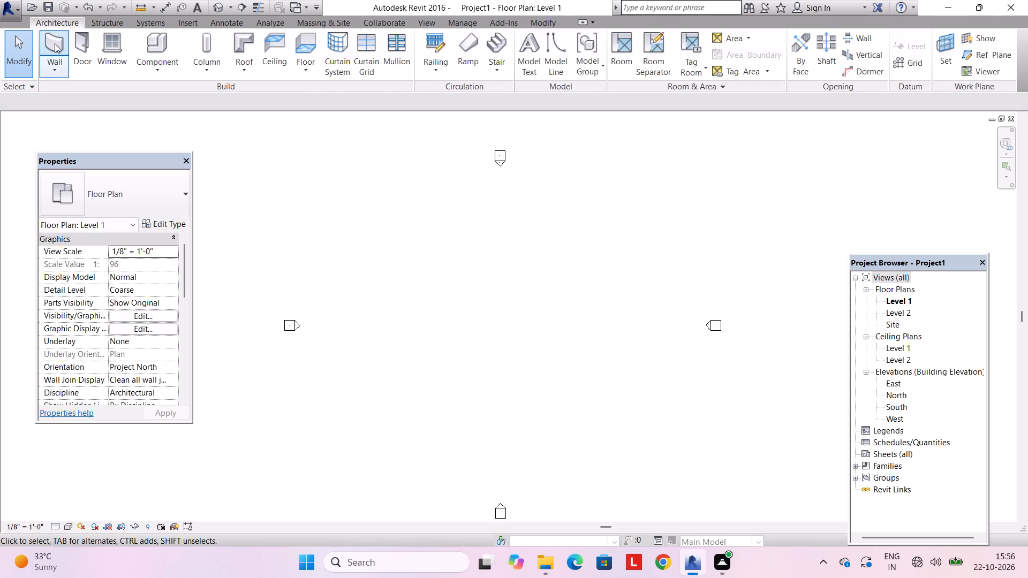
pyautogui.click(55, 43)
pyautogui.click(147, 216)
pyautogui.click(142, 298)
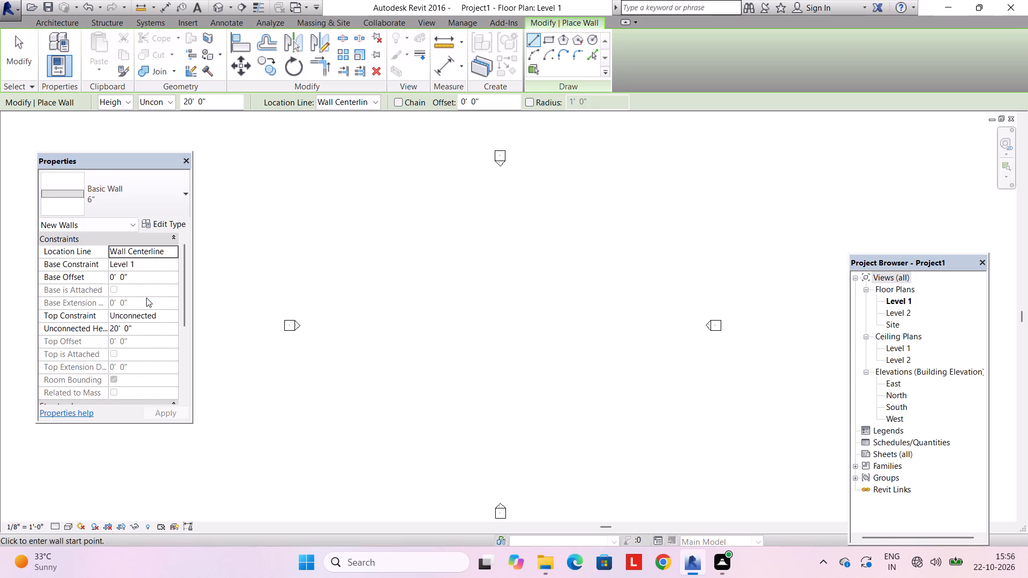
pyautogui.click(485, 222)
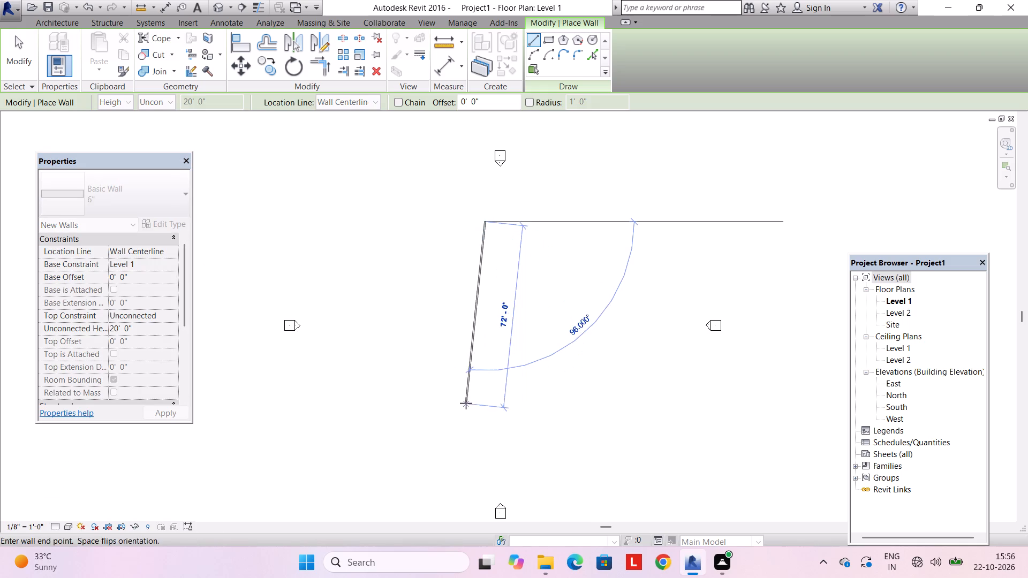
pyautogui.click(548, 42)
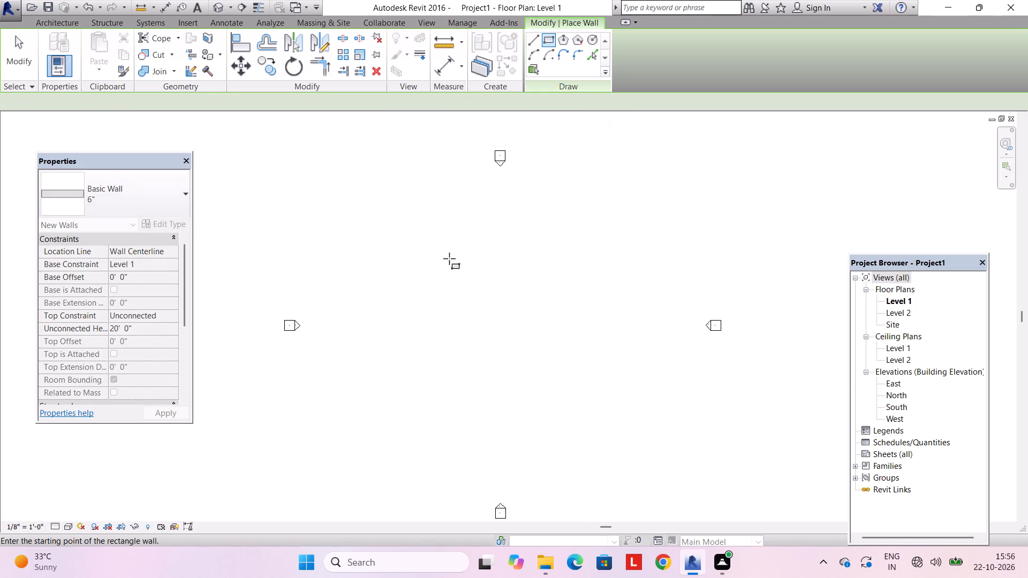
pyautogui.click(464, 223)
pyautogui.click(545, 347)
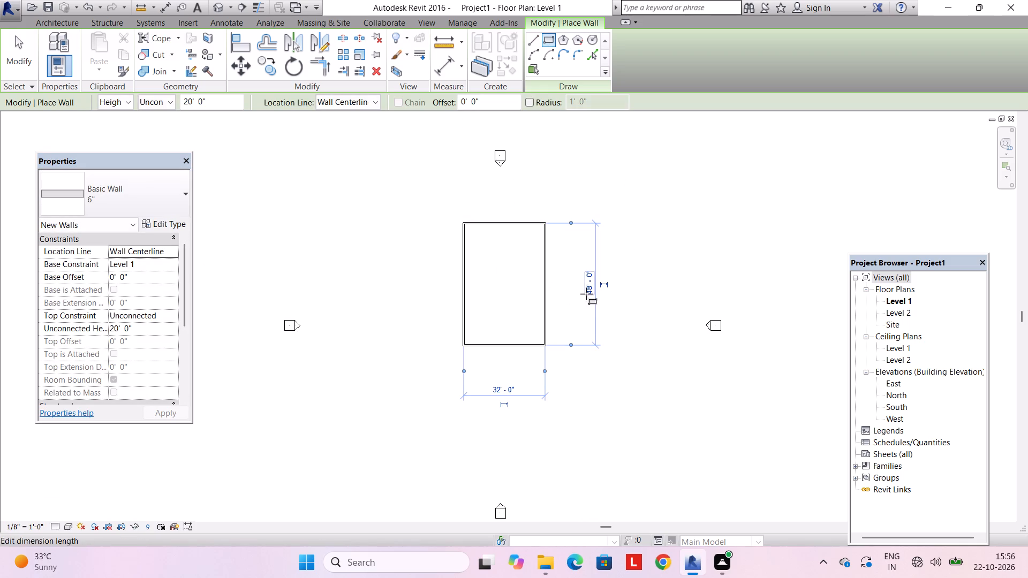
# Set the length of the wall rectangle's vertical sides to 25'.
pyautogui.click(586, 293)
pyautogui.write("25'")
pyautogui.press('Return')
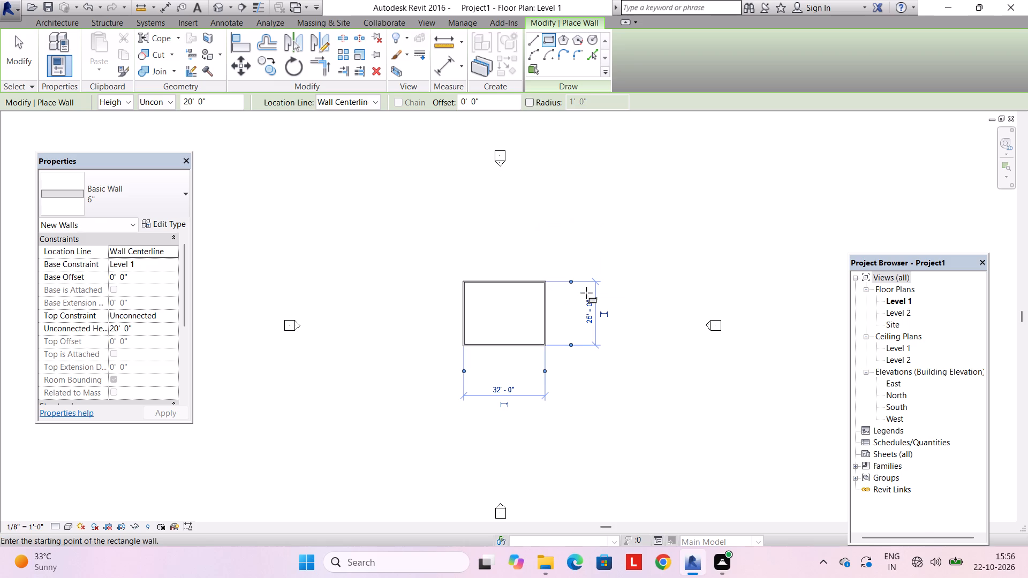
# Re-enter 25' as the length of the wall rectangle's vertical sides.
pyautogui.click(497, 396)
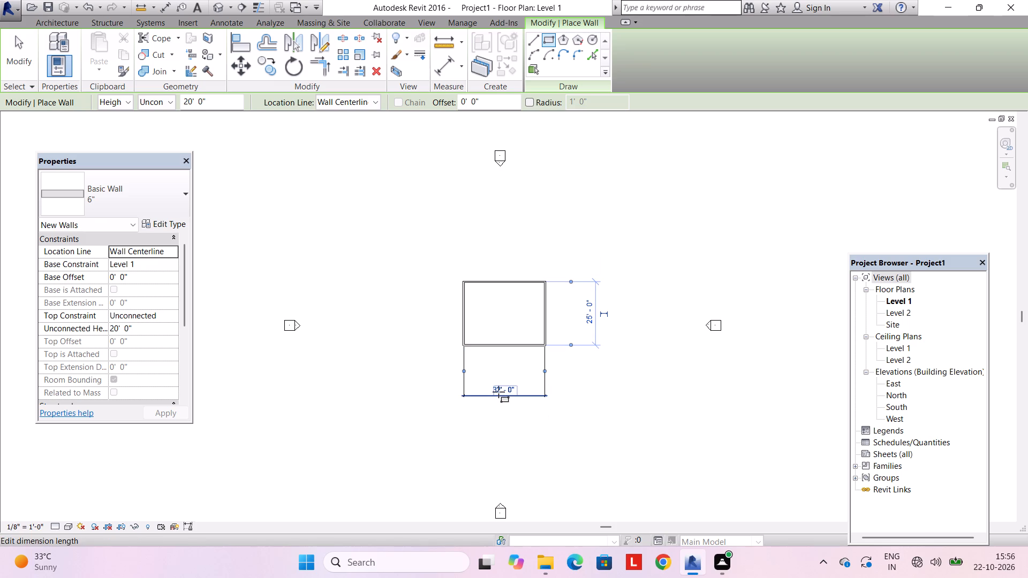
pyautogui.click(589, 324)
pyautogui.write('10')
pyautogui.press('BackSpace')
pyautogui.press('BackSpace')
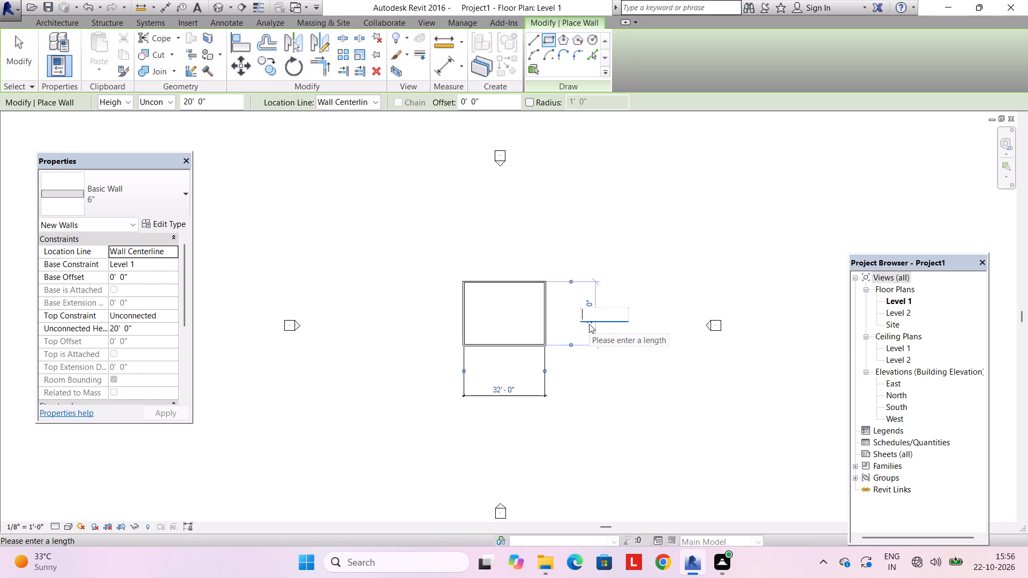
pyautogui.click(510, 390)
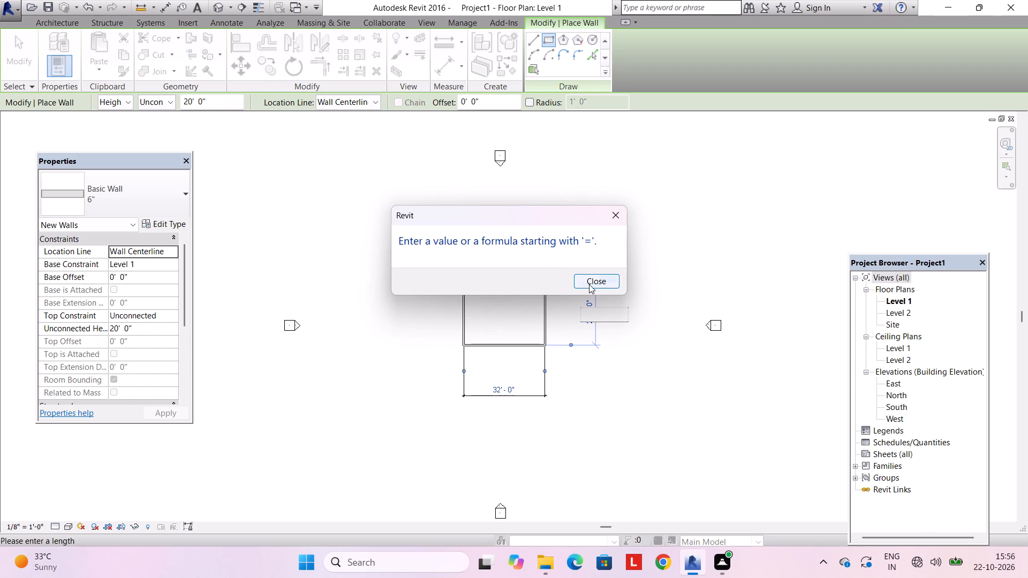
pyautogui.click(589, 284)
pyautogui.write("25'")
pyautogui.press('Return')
# Set the width of the wall rectangle to 10' and leave the wall command.
pyautogui.click(511, 386)
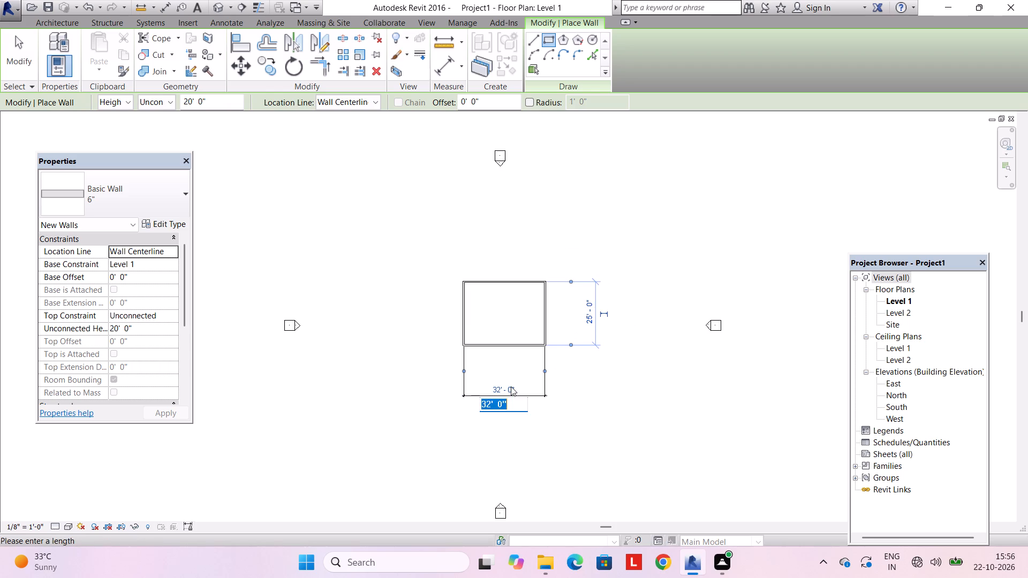
pyautogui.write("10'")
pyautogui.press('Return')
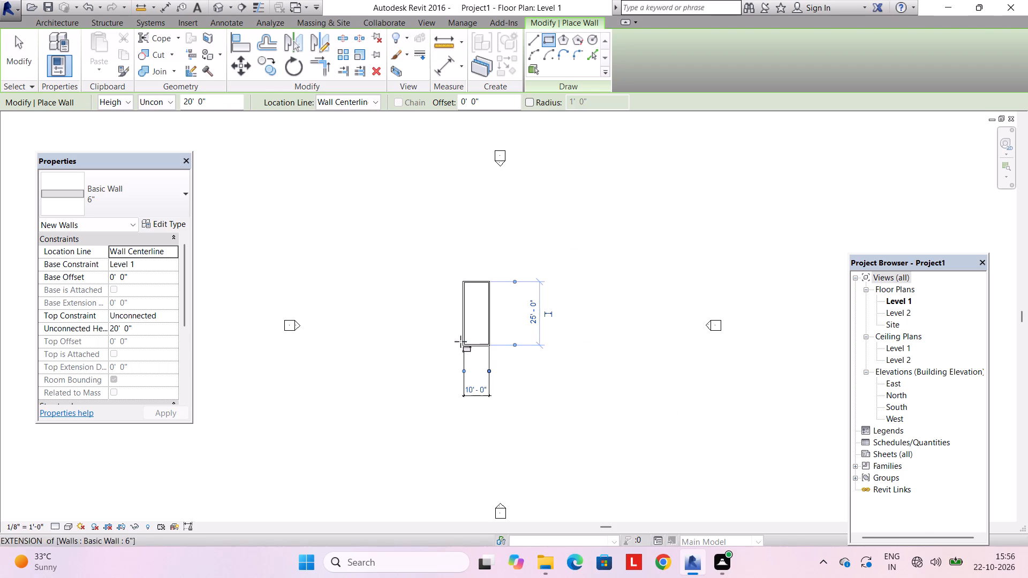
pyautogui.press('Escape')
pyautogui.press('Escape')
# Delete the width dimension below the wall rectangle.
pyautogui.scroll(11, 485, 329)
pyautogui.moveTo(473, 330); pyautogui.dragTo(553, 355, button='middle')
pyautogui.scroll(1, 550, 355)
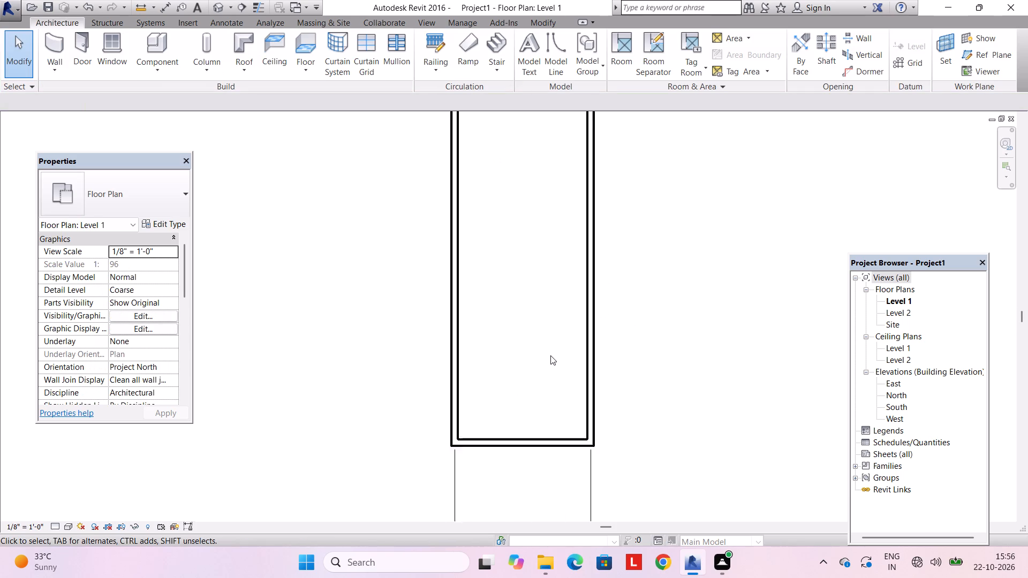
pyautogui.scroll(2, 550, 355)
pyautogui.press('Escape')
pyautogui.scroll(-5, 543, 346)
pyautogui.moveTo(543, 346); pyautogui.dragTo(540, 366, button='middle')
pyautogui.scroll(-1, 543, 346)
pyautogui.scroll(3, 575, 424)
pyautogui.scroll(-2, 564, 383)
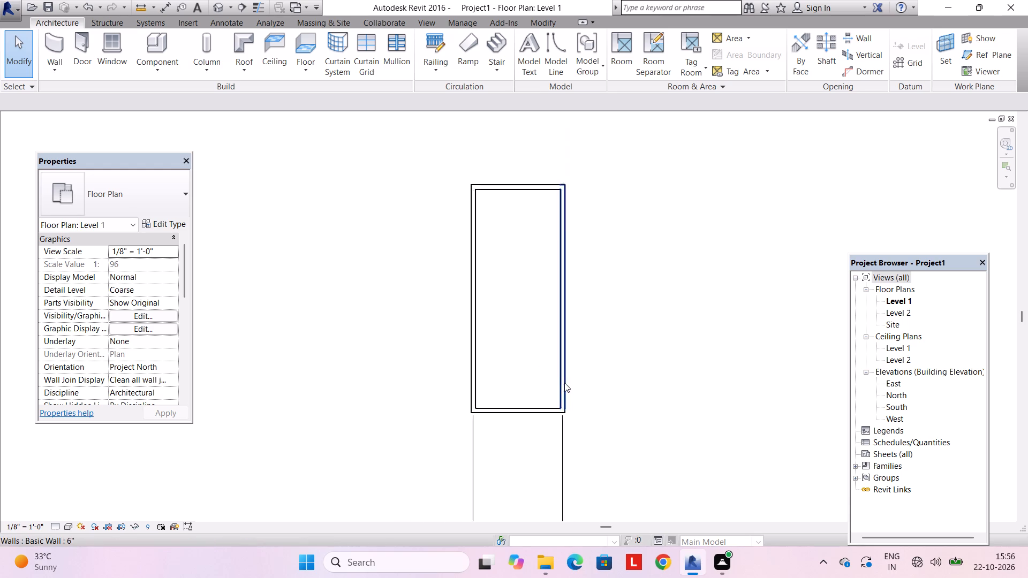
pyautogui.scroll(-5, 564, 383)
pyautogui.moveTo(575, 360); pyautogui.dragTo(577, 317, button='middle')
pyautogui.click(550, 451)
pyautogui.press('Delete')
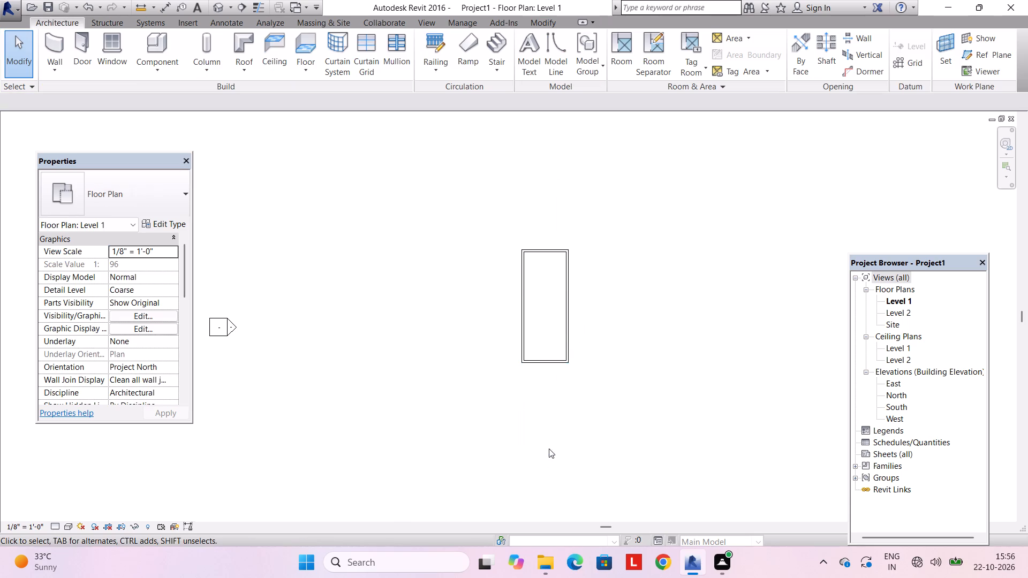
# Select all four outer walls and set their unconnected height to 10'.
pyautogui.scroll(6, 549, 439)
pyautogui.moveTo(525, 344); pyautogui.dragTo(518, 468, button='middle')
pyautogui.press('Escape')
pyautogui.click(595, 311)
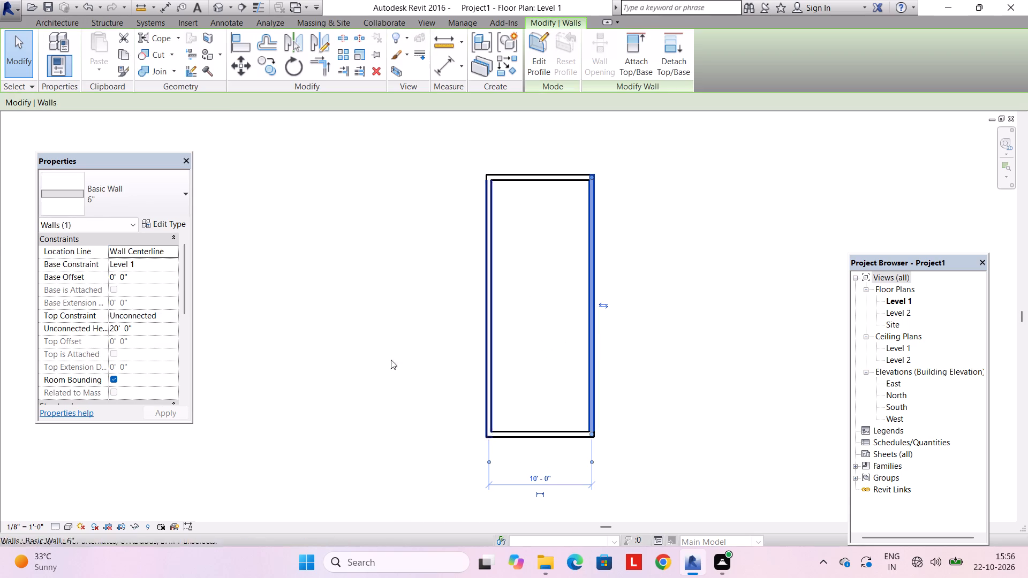
pyautogui.write('SA')
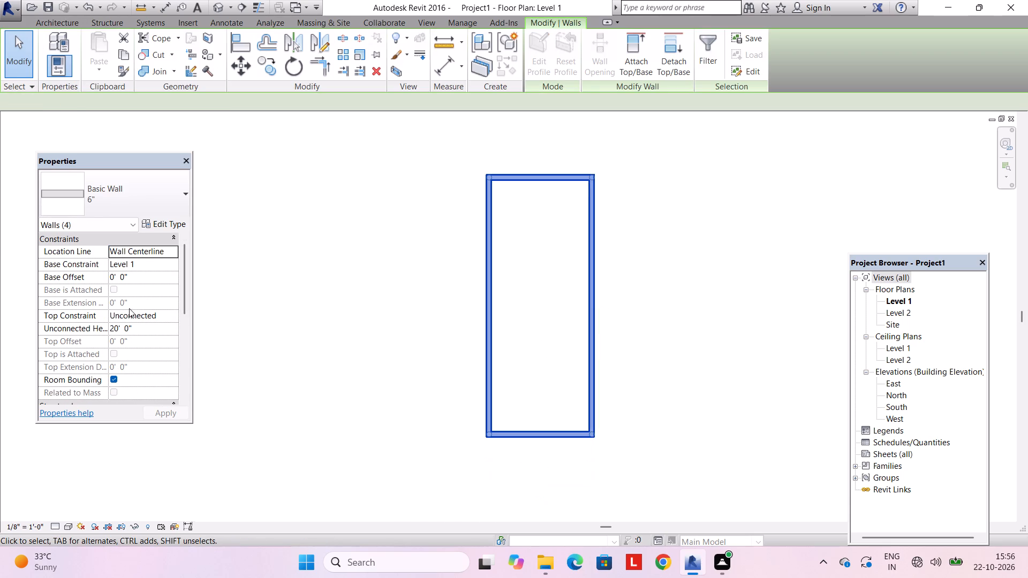
pyautogui.click(142, 324)
pyautogui.write("10'")
pyautogui.press('Return')
pyautogui.press('Return')
pyautogui.press('Escape')
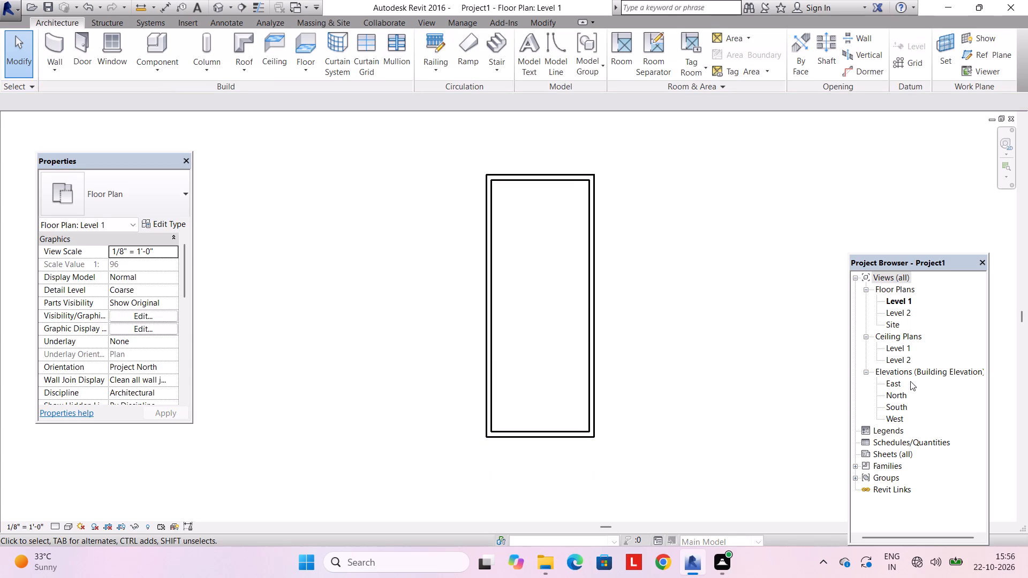
# In the East elevation, set the elevation of Level 2 to 10'6".
pyautogui.doubleClick(897, 385)
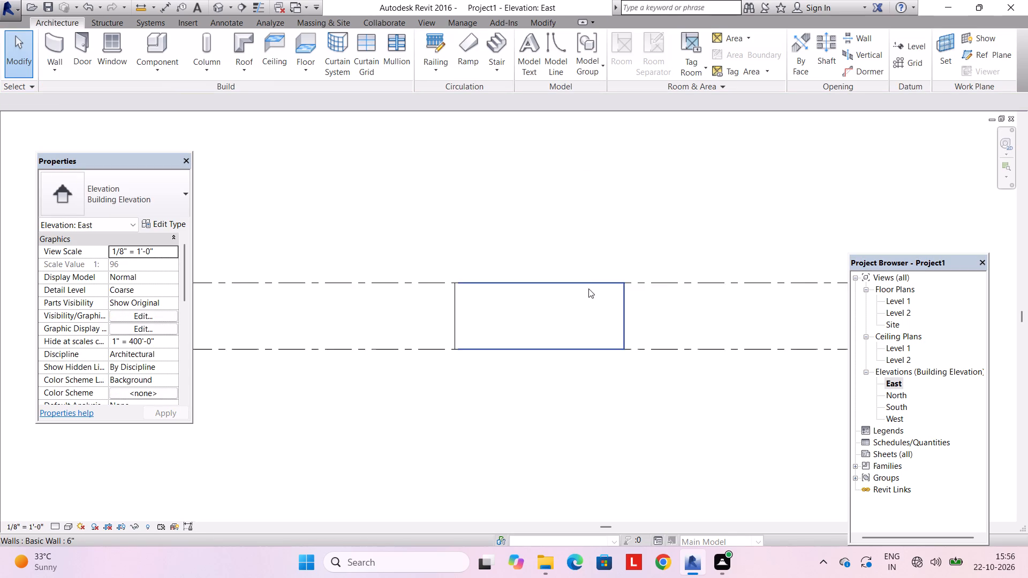
pyautogui.scroll(-4, 589, 288)
pyautogui.moveTo(670, 308); pyautogui.dragTo(424, 325, button='middle')
pyautogui.scroll(7, 549, 314)
pyautogui.click(564, 307)
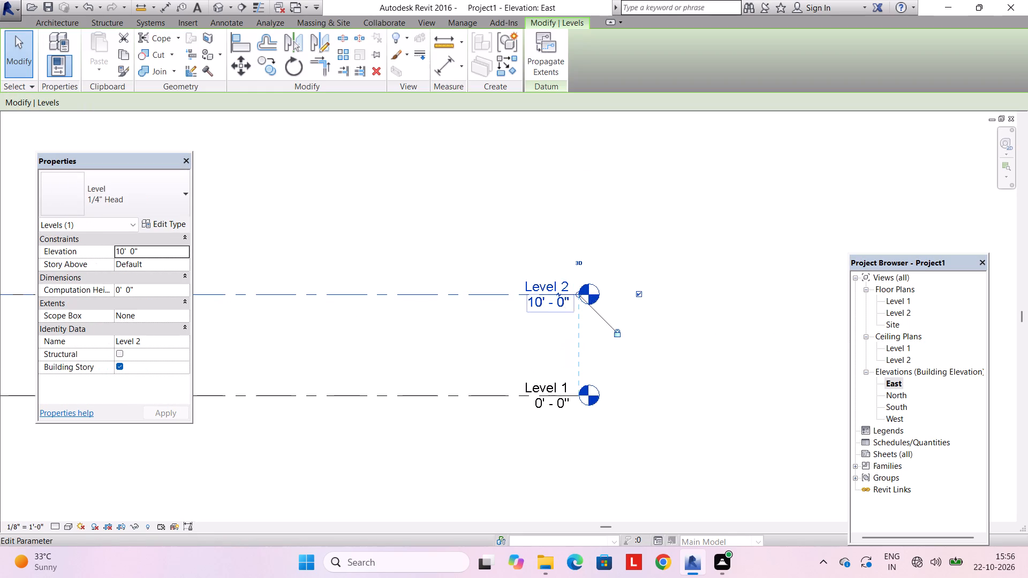
pyautogui.click(564, 307)
pyautogui.write('10\'6"')
pyautogui.press('Return')
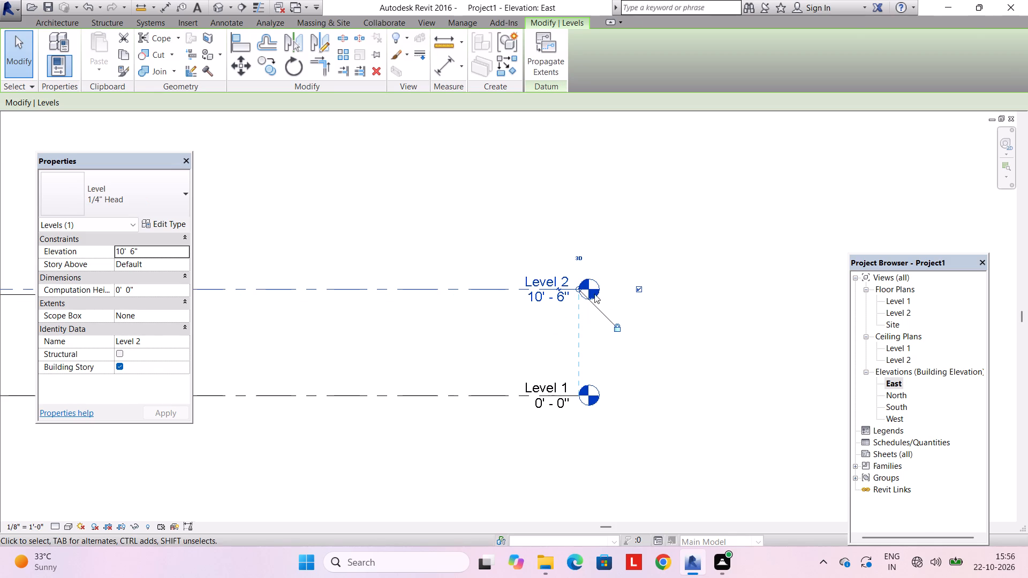
pyautogui.press('Escape')
# Add two levels above Level 2 by picking existing level lines with a 10'6" offset.
pyautogui.write('LL')
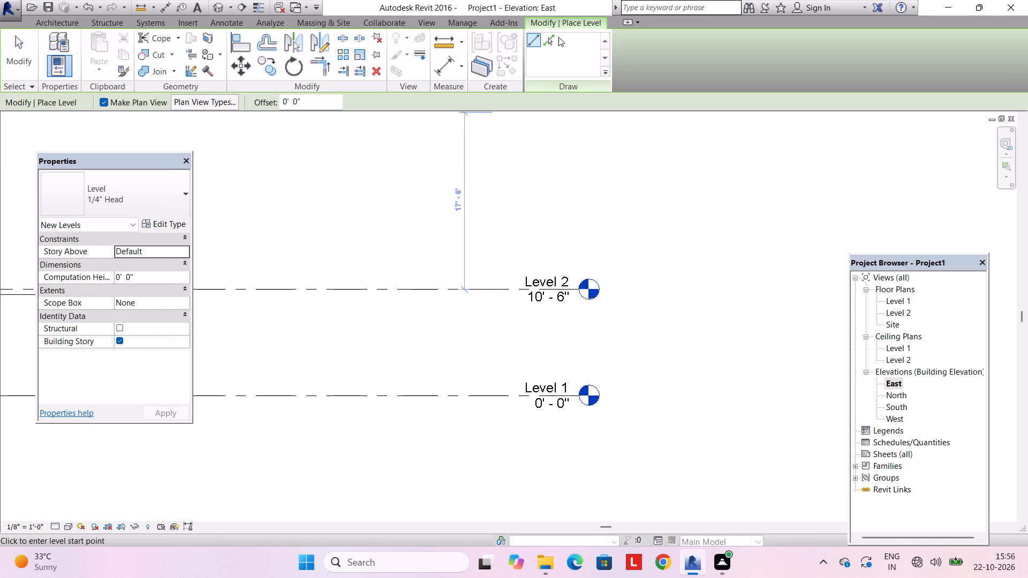
pyautogui.click(553, 41)
pyautogui.click(323, 101)
pyautogui.moveTo(322, 100); pyautogui.dragTo(200, 102)
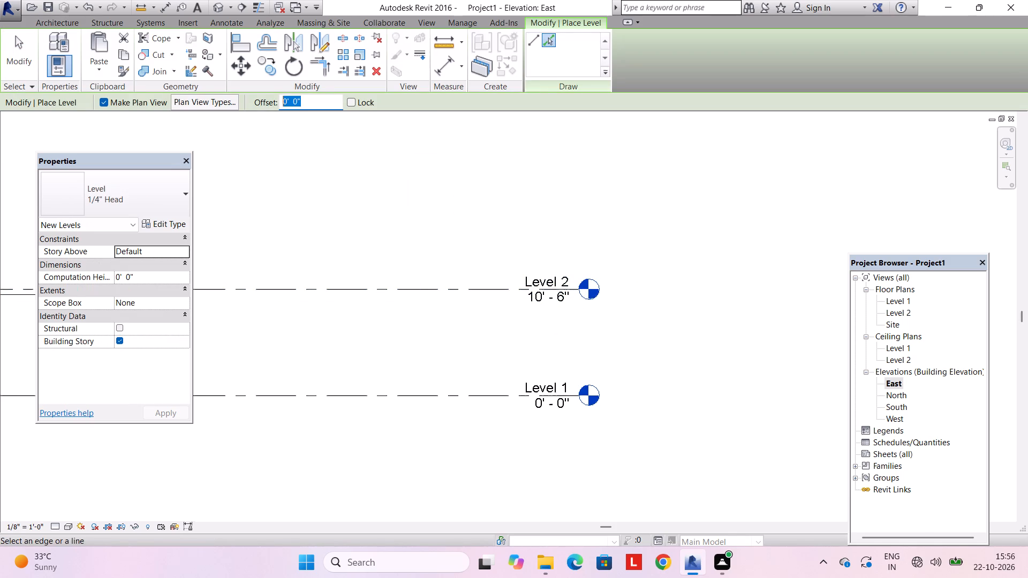
pyautogui.moveTo(200, 102); pyautogui.dragTo(117, 103)
pyautogui.write('10\'6"')
pyautogui.press('Return')
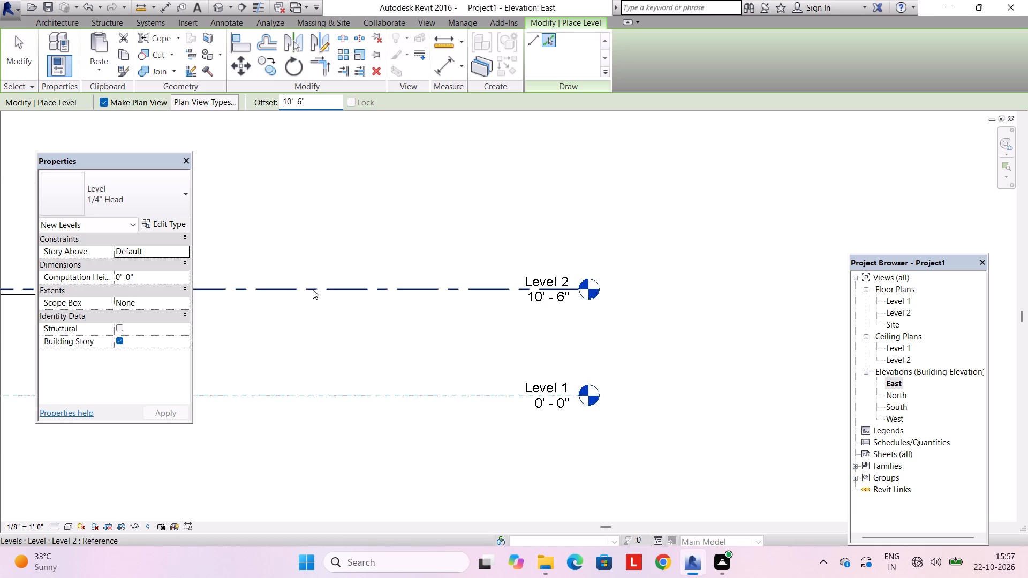
pyautogui.click(313, 288)
pyautogui.scroll(-3, 344, 261)
pyautogui.moveTo(350, 261); pyautogui.dragTo(424, 271, button='middle')
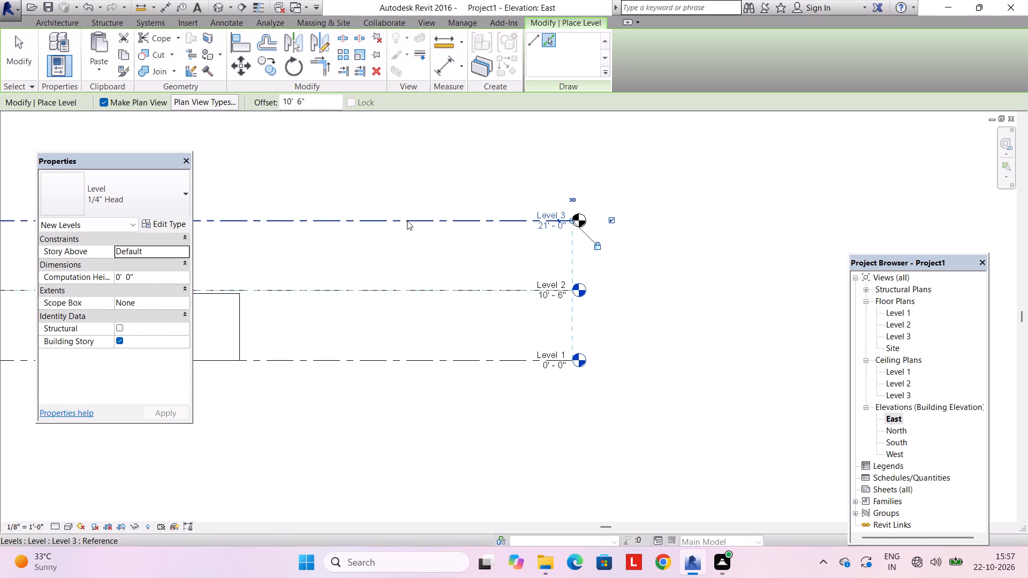
pyautogui.click(407, 220)
pyautogui.moveTo(418, 245); pyautogui.dragTo(473, 285, button='middle')
pyautogui.press('Escape')
pyautogui.press('Escape')
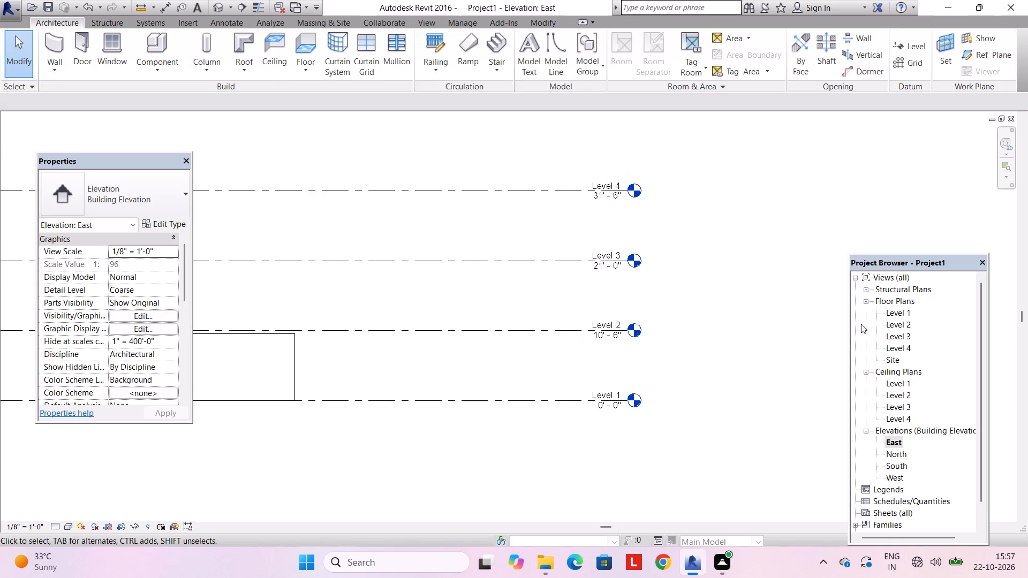
# In the Level 1 floor plan, change the lower short outer wall to the 4" basic wall type.
pyautogui.doubleClick(894, 312)
pyautogui.scroll(-3, 493, 302)
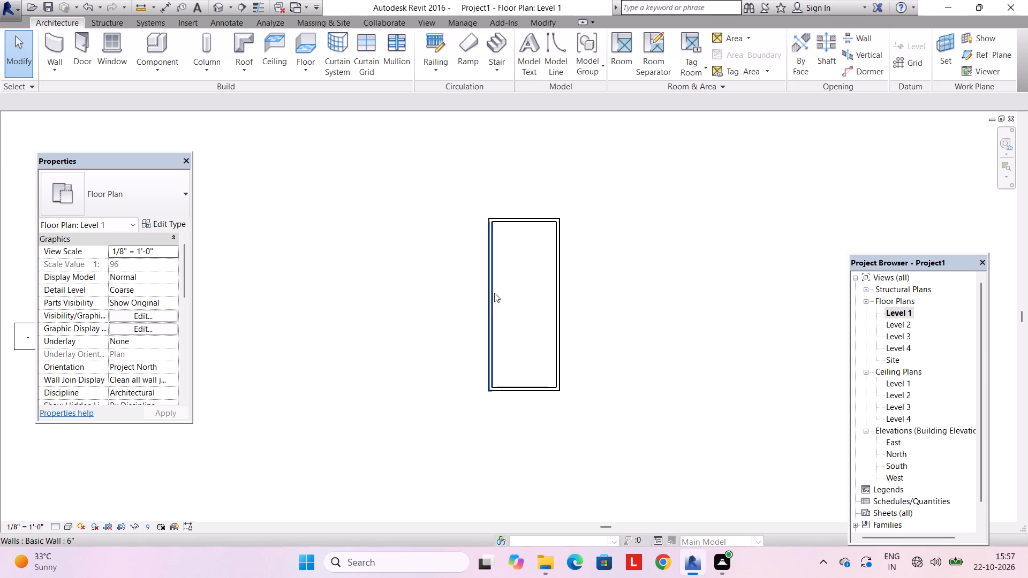
pyautogui.moveTo(494, 294); pyautogui.dragTo(454, 359, button='middle')
pyautogui.scroll(2, 455, 344)
pyautogui.moveTo(490, 339); pyautogui.dragTo(451, 279, button='middle')
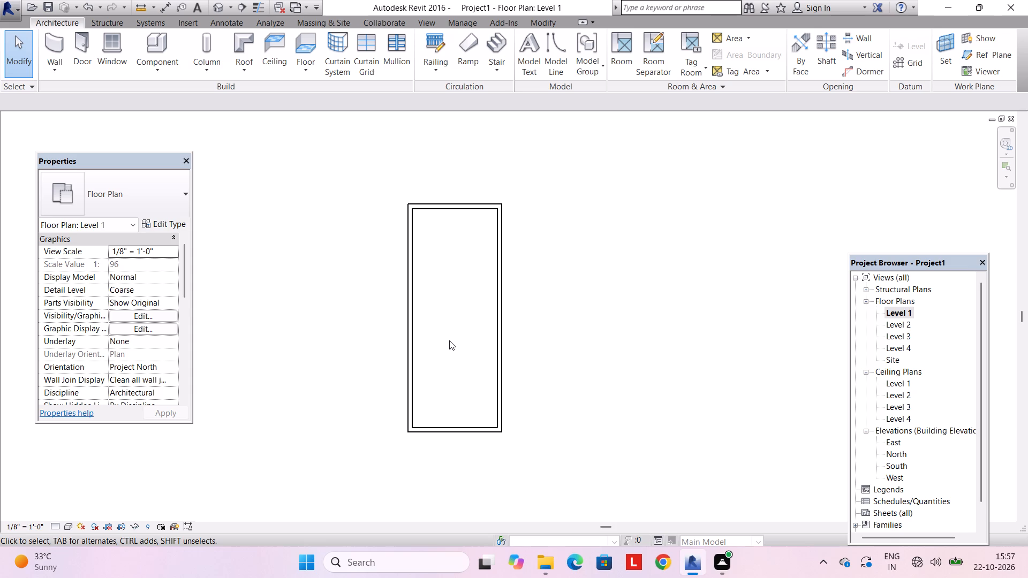
pyautogui.click(476, 423)
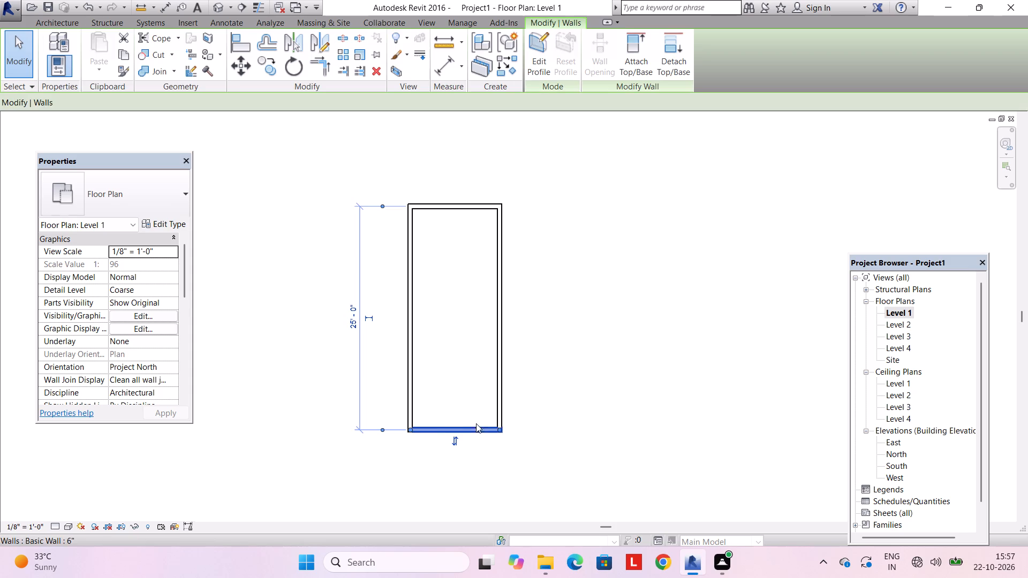
pyautogui.click(173, 206)
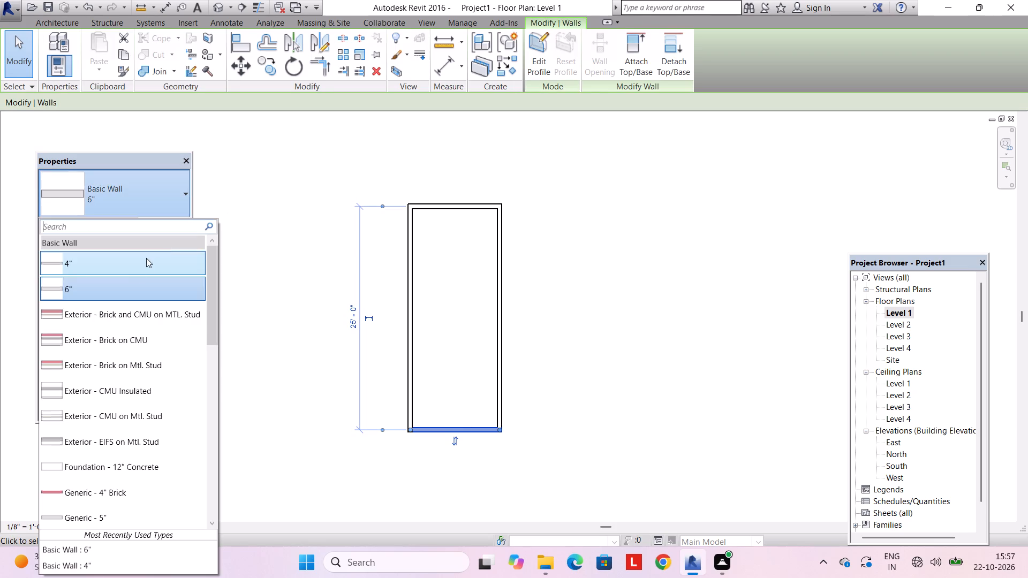
pyautogui.click(128, 270)
pyautogui.press('Escape')
# Draw a horizontal 6" wall between the long outer walls, 3' above the lower short wall.
pyautogui.moveTo(490, 399); pyautogui.dragTo(475, 332, button='middle')
pyautogui.scroll(1, 480, 364)
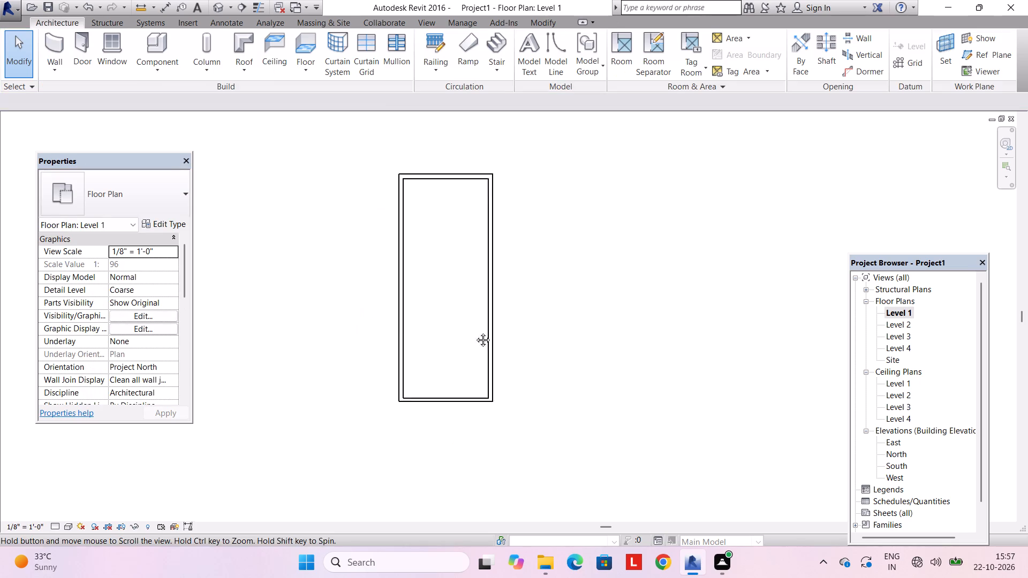
pyautogui.moveTo(475, 332); pyautogui.dragTo(473, 307, button='middle')
pyautogui.scroll(3, 475, 332)
pyautogui.moveTo(471, 328); pyautogui.dragTo(531, 415, button='middle')
pyautogui.click(54, 44)
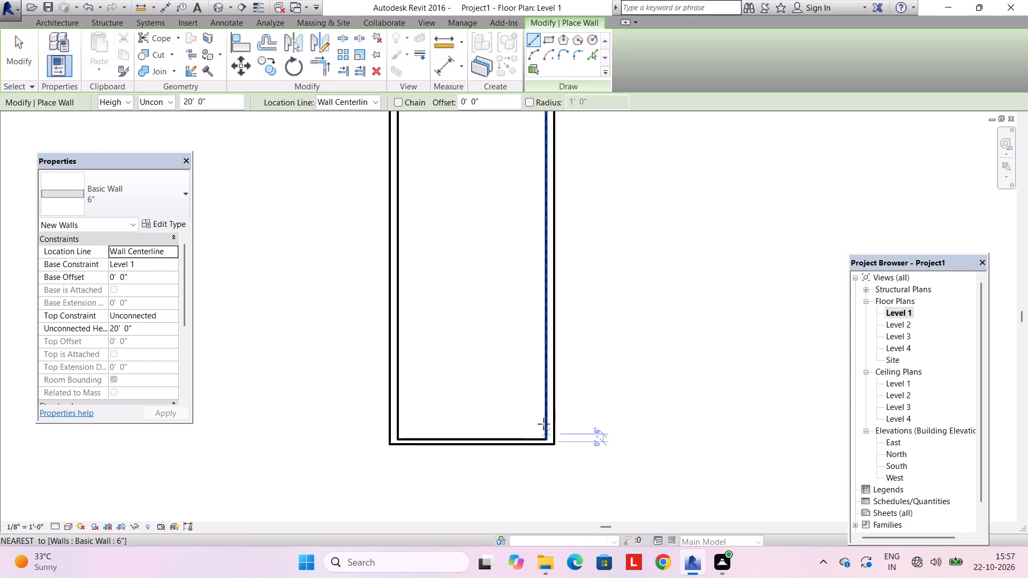
pyautogui.write("3'")
pyautogui.press('Return')
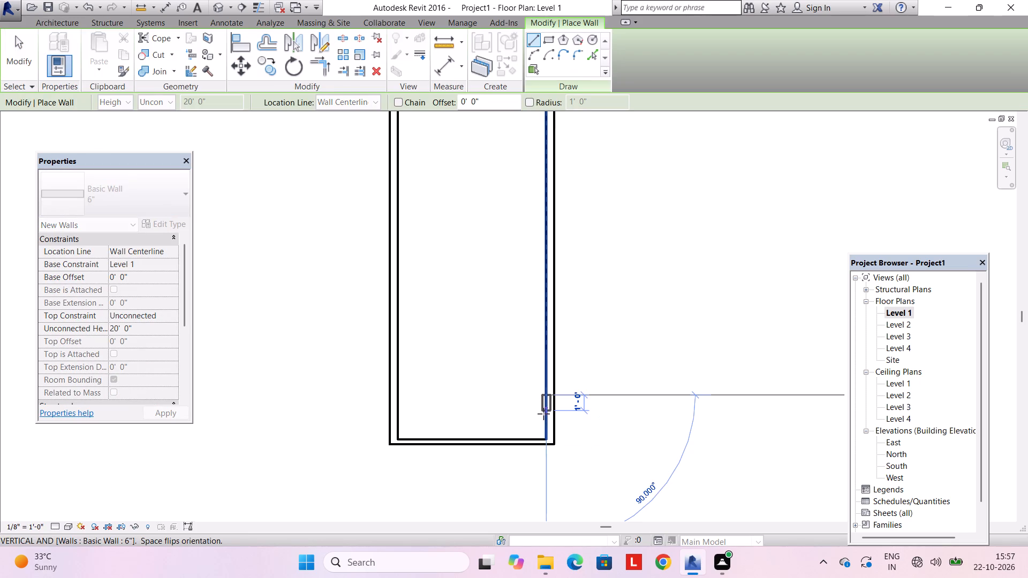
pyautogui.click(402, 401)
pyautogui.press('Escape')
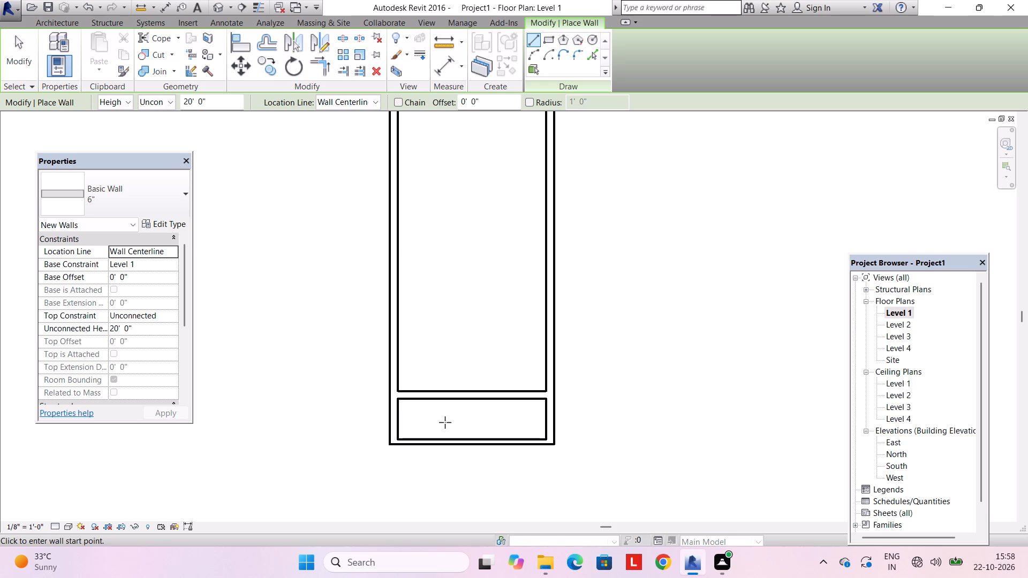
pyautogui.scroll(1, 445, 422)
pyautogui.press('Escape')
# Draw a horizontal 4" partition between the long outer walls, 10' above the 6" cross wall.
pyautogui.moveTo(499, 320); pyautogui.dragTo(499, 377, button='middle')
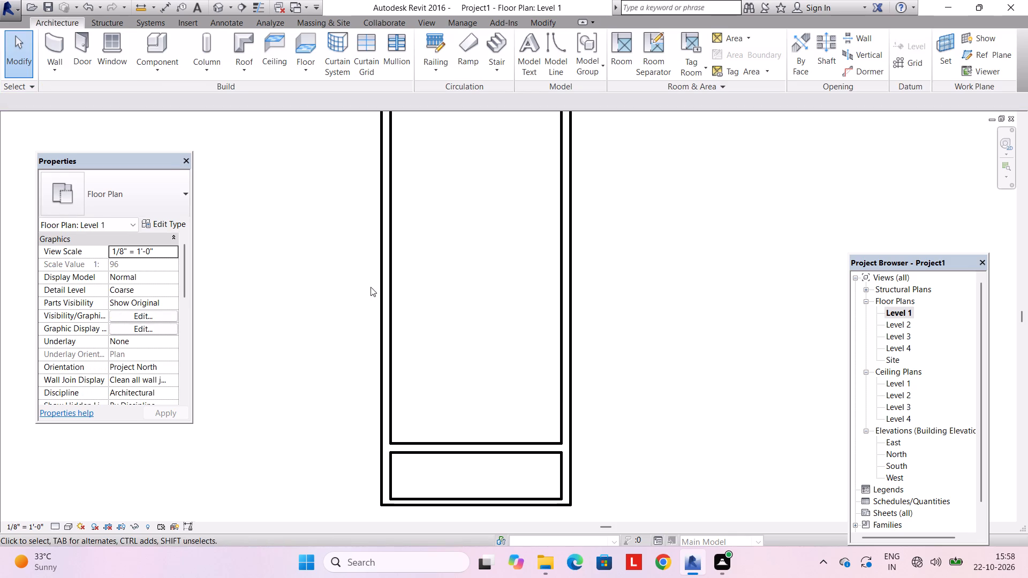
pyautogui.click(54, 38)
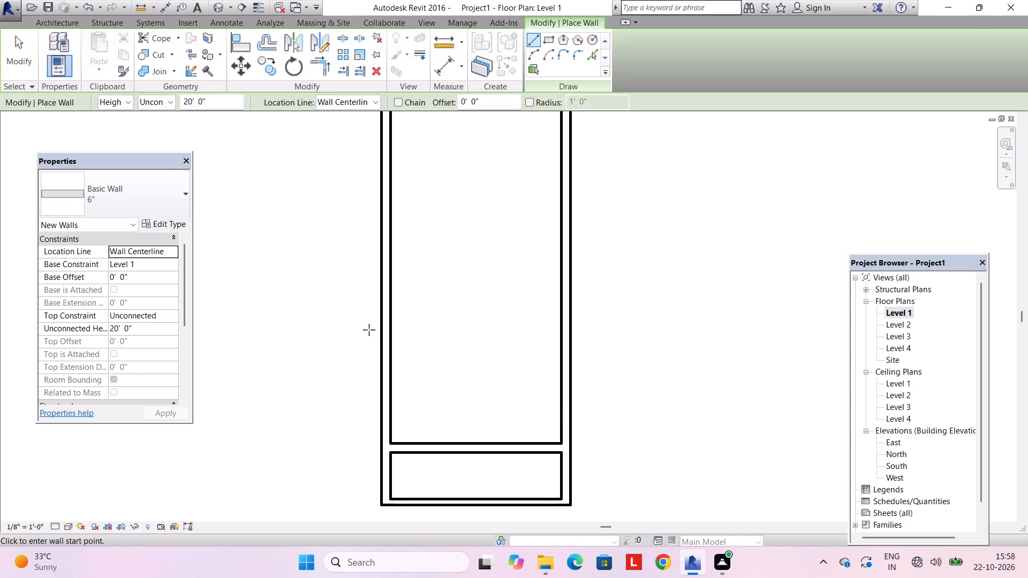
pyautogui.click(69, 194)
pyautogui.click(124, 264)
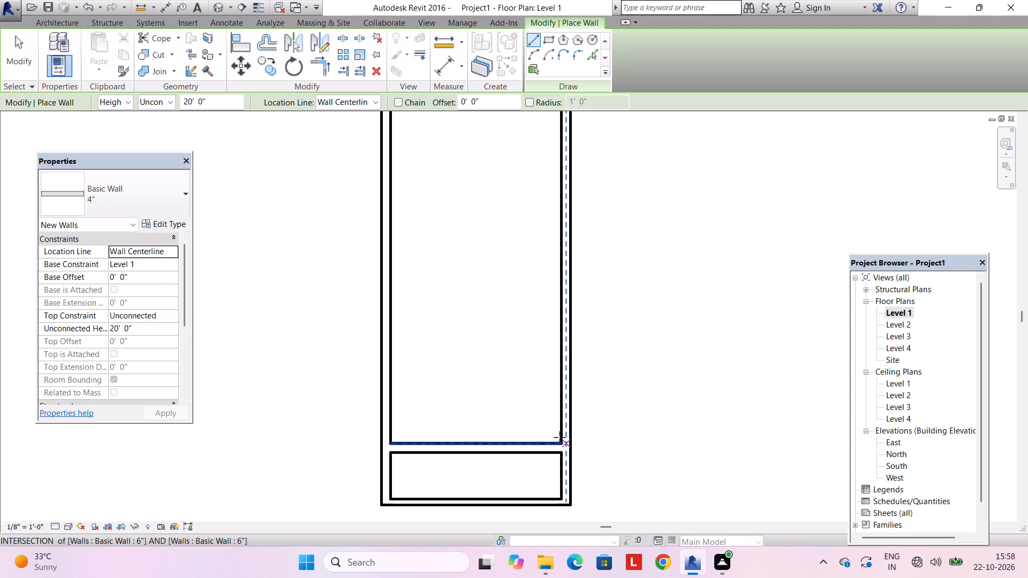
pyautogui.write("10'")
pyautogui.press('Return')
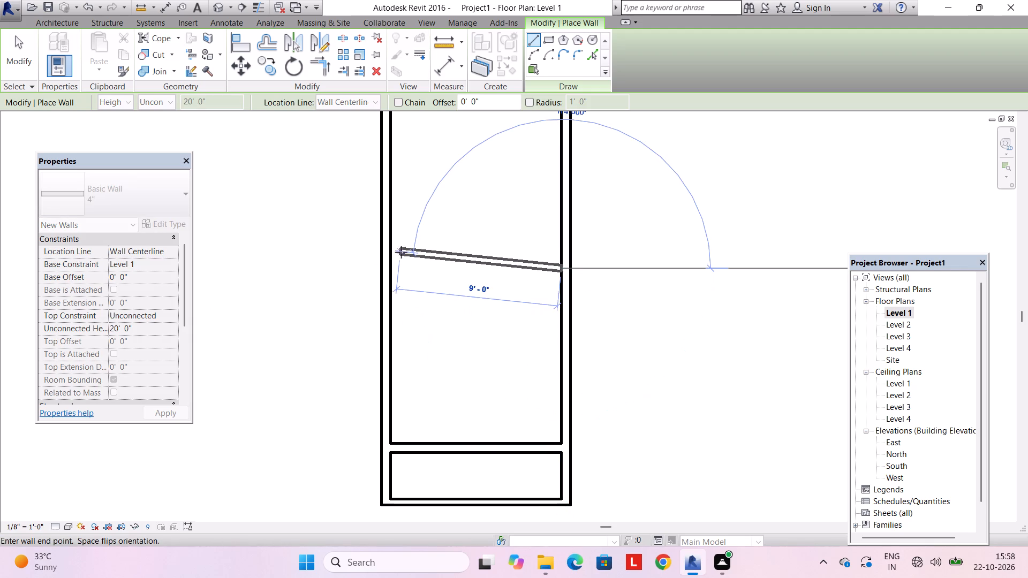
pyautogui.click(392, 266)
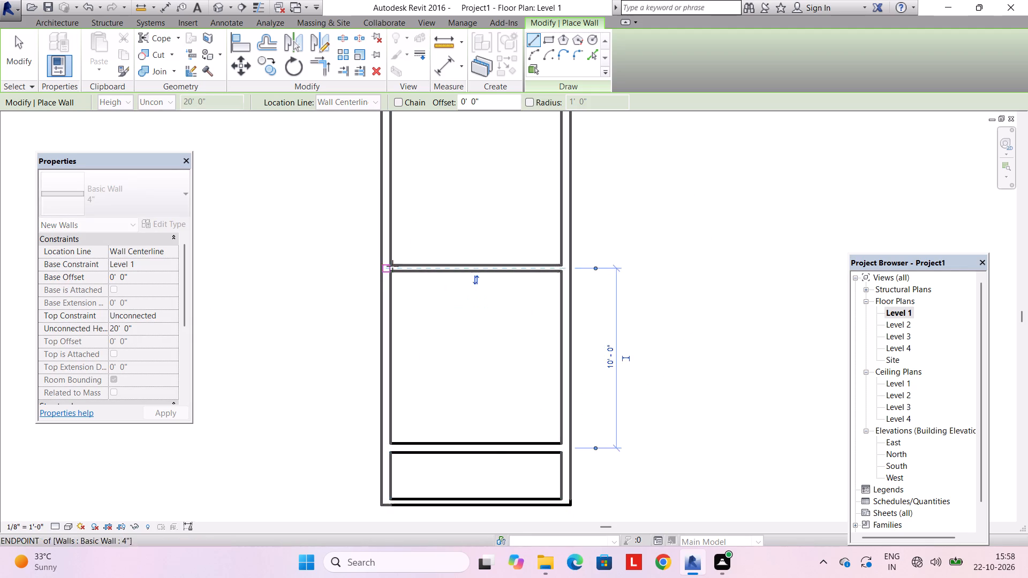
pyautogui.press('Escape')
pyautogui.scroll(-2, 423, 293)
pyautogui.moveTo(466, 326); pyautogui.dragTo(456, 420, button='middle')
pyautogui.scroll(3, 485, 359)
pyautogui.moveTo(487, 360); pyautogui.dragTo(482, 397, button='middle')
pyautogui.press('Escape')
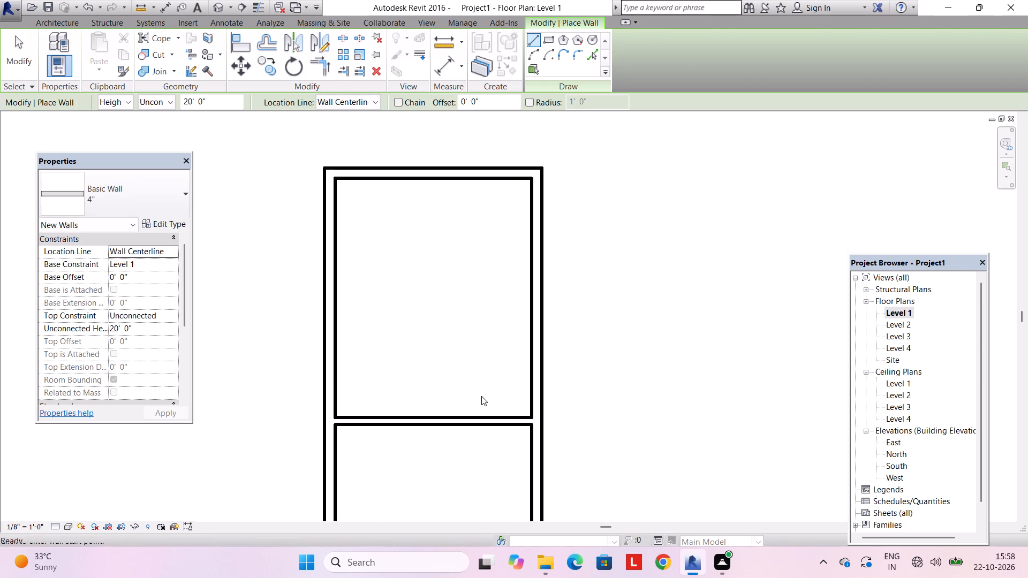
# Start a stair and set its type's maximum riser height to 9.5" and minimum tread depth to 8.5".
pyautogui.moveTo(481, 396); pyautogui.dragTo(480, 385, button='middle')
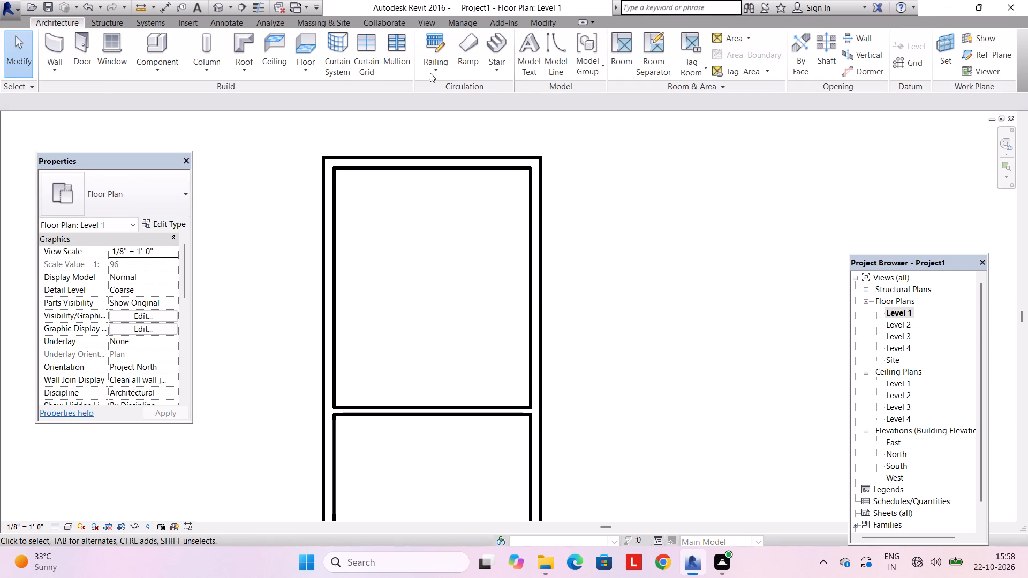
pyautogui.click(493, 43)
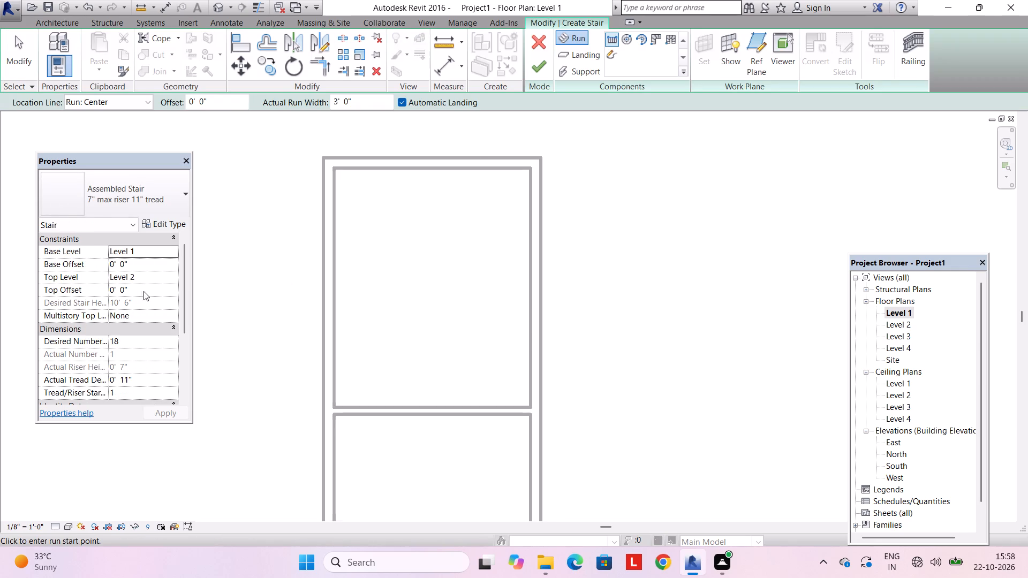
pyautogui.click(152, 219)
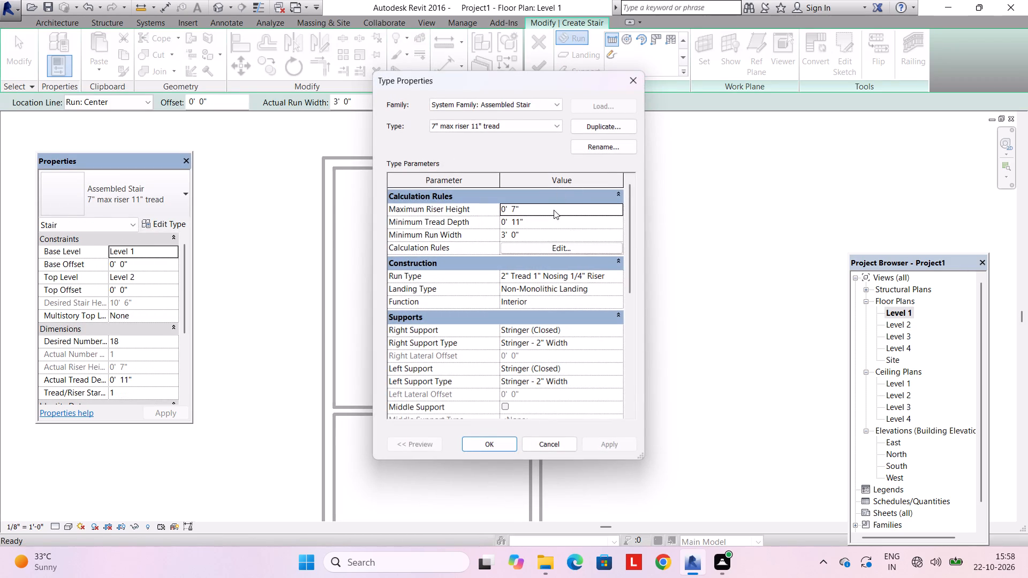
pyautogui.click(554, 210)
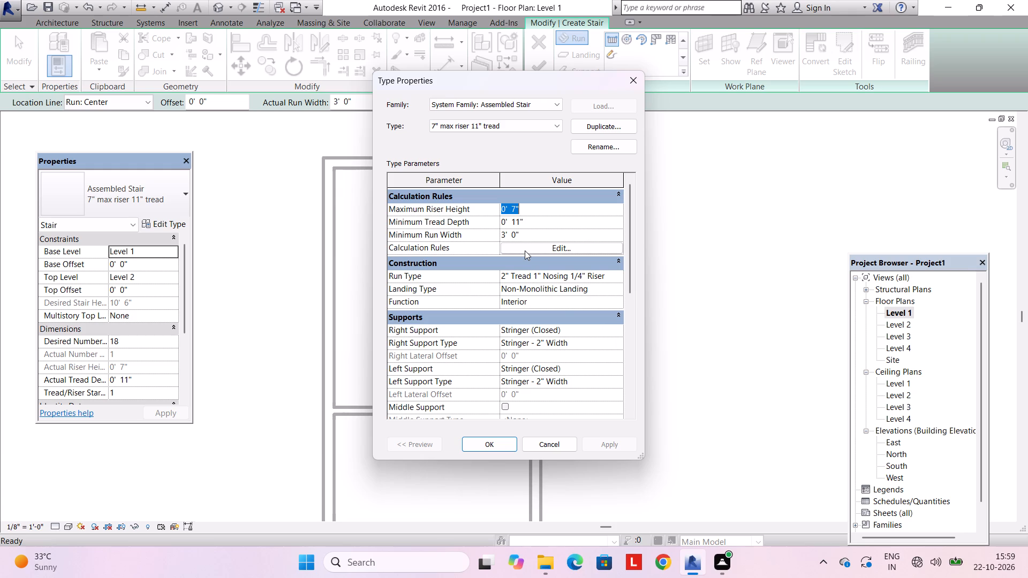
pyautogui.write('9.5"')
pyautogui.click(534, 220)
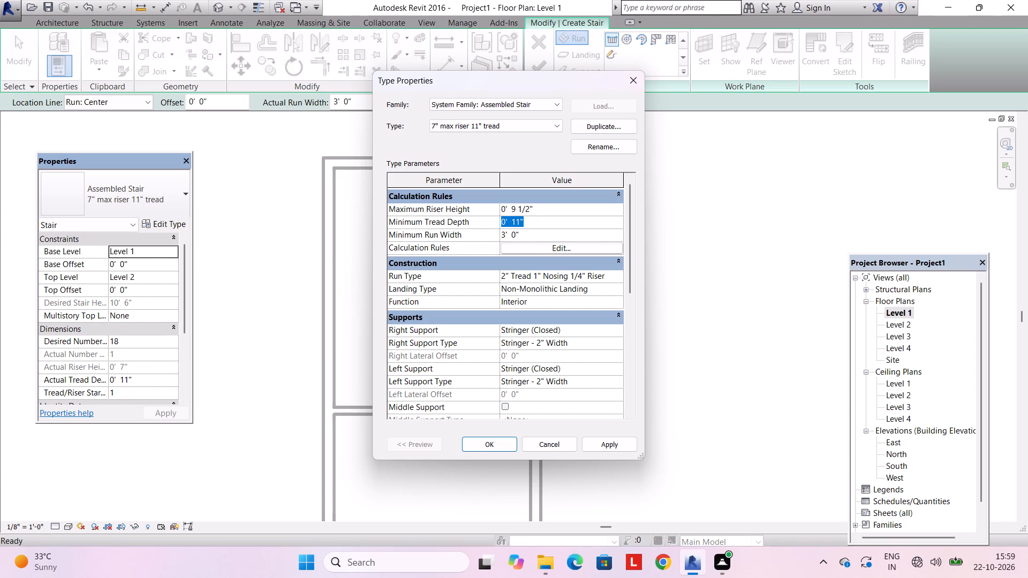
pyautogui.write('8.5"')
pyautogui.press('Return')
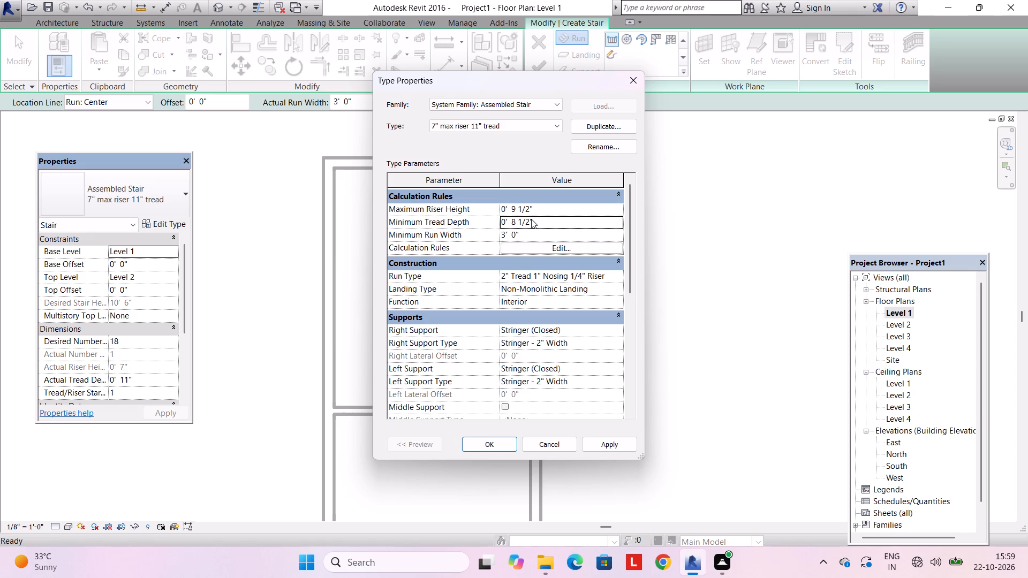
pyautogui.click(502, 442)
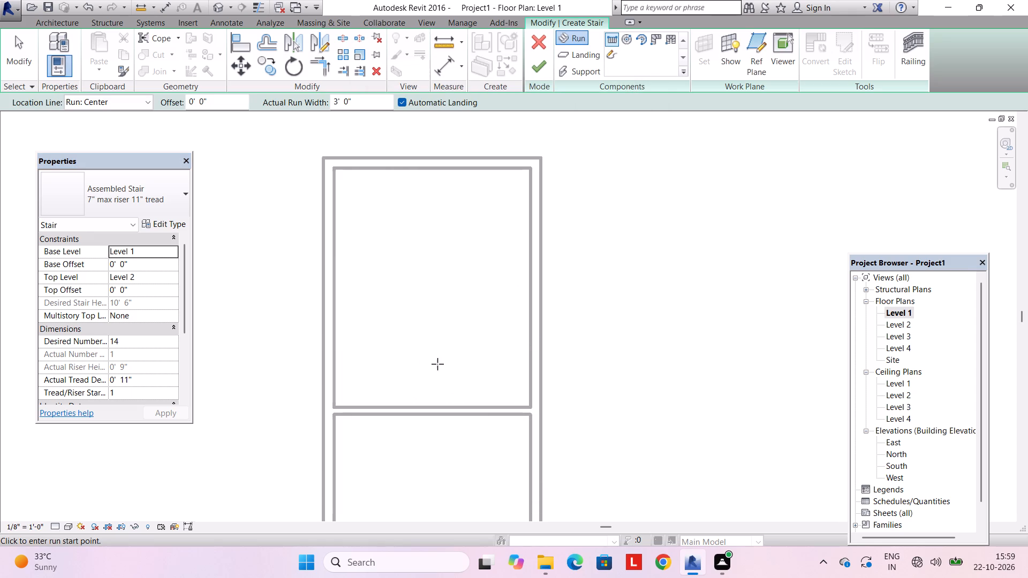
# Draw a U-shaped stair in the upper room with two parallel horizontal 7-riser runs, each 5' 6" long, joined by an automatic landing.
pyautogui.scroll(-2, 471, 314)
pyautogui.moveTo(471, 313); pyautogui.dragTo(451, 293, button='middle')
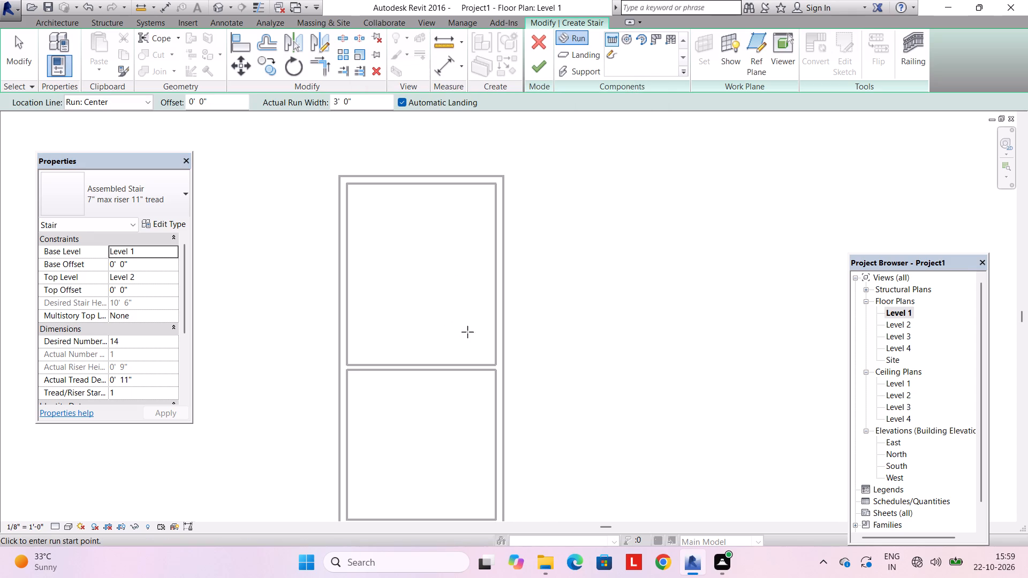
pyautogui.click(392, 314)
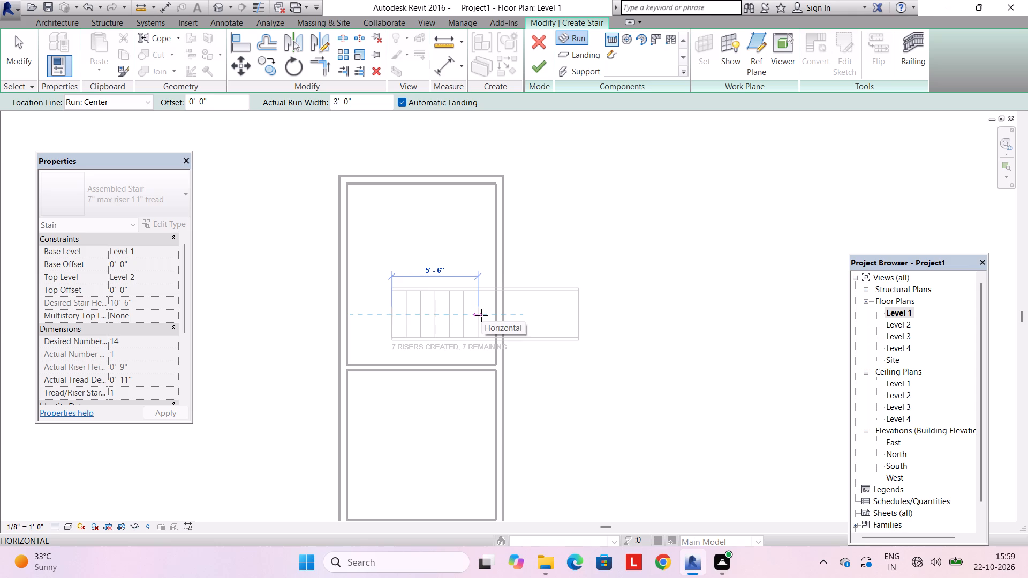
pyautogui.click(481, 315)
pyautogui.click(481, 377)
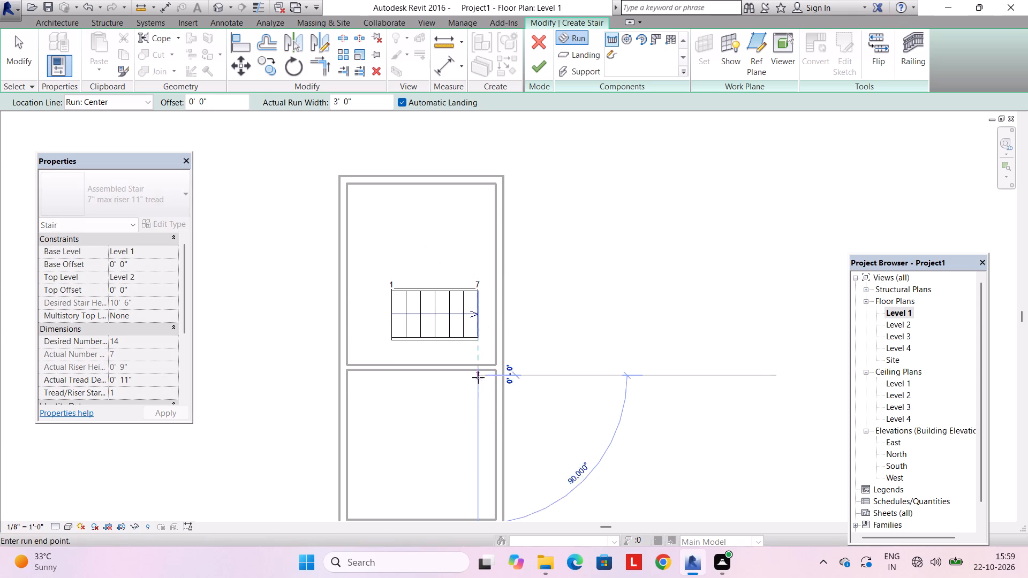
pyautogui.click(385, 378)
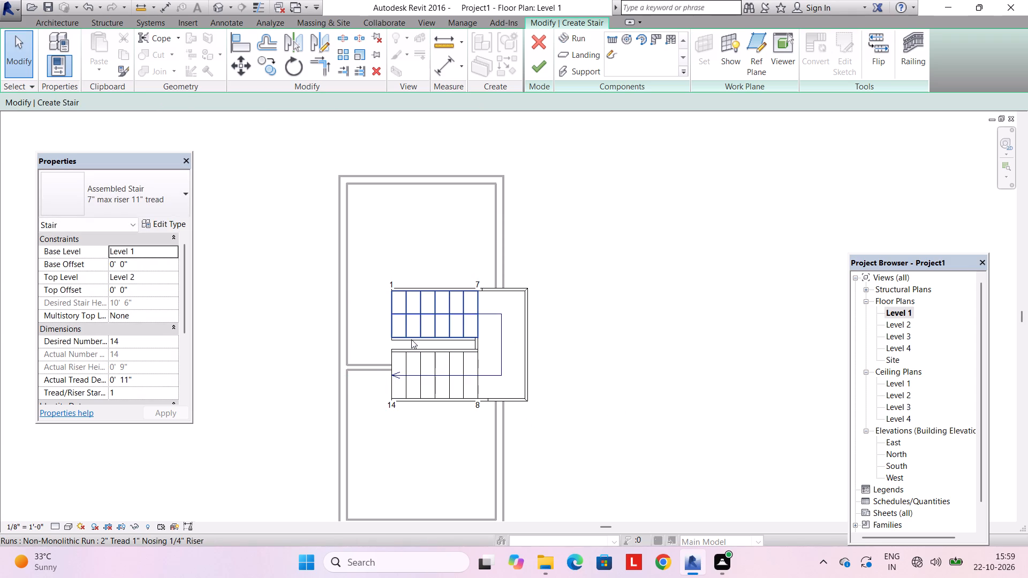
pyautogui.press('Escape')
pyautogui.press('Escape')
# Set the width of both the upper and lower stair runs to 2'.
pyautogui.click(418, 325)
pyautogui.click(355, 308)
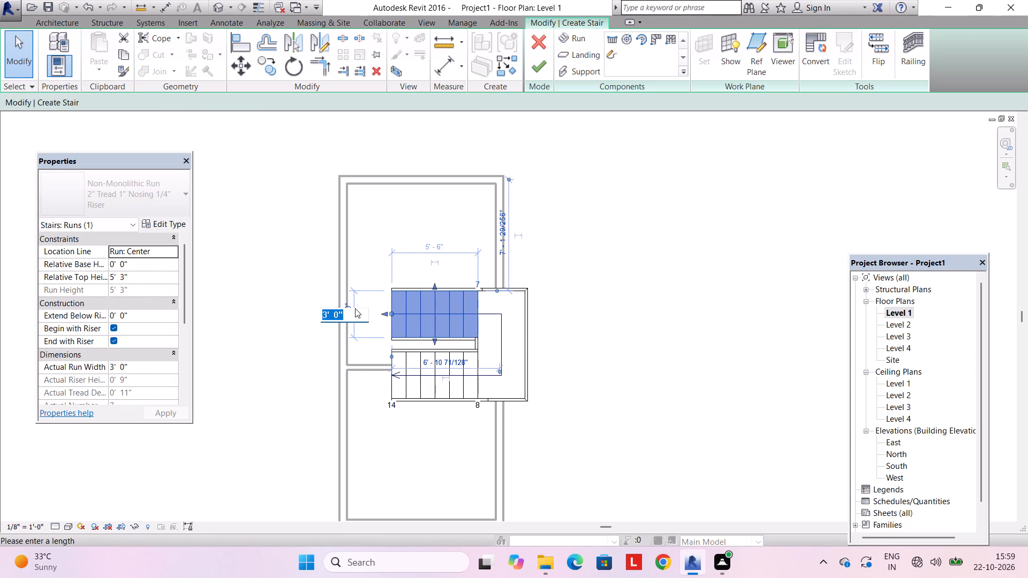
pyautogui.write("2'")
pyautogui.press('Return')
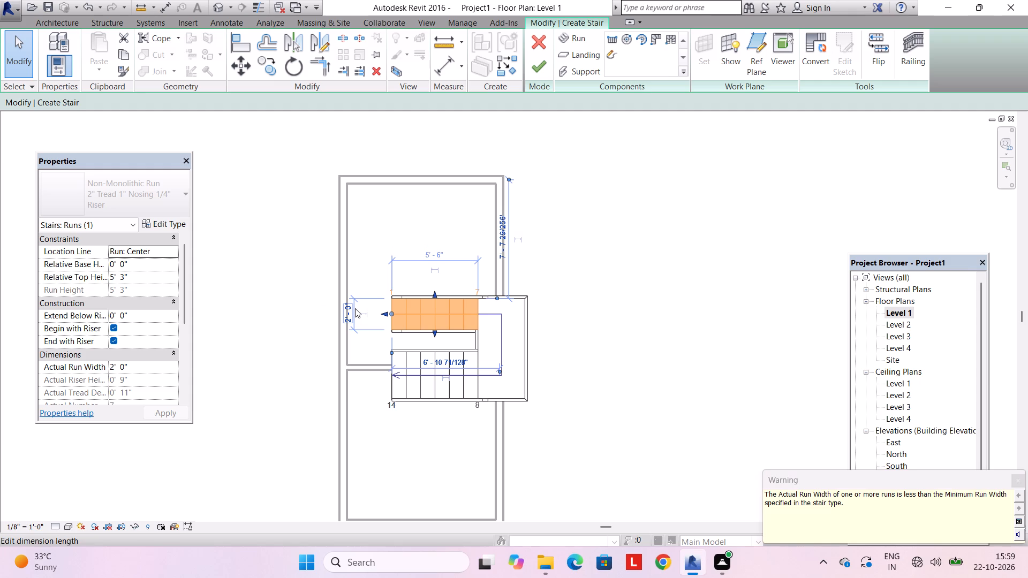
pyautogui.click(431, 379)
pyautogui.click(515, 382)
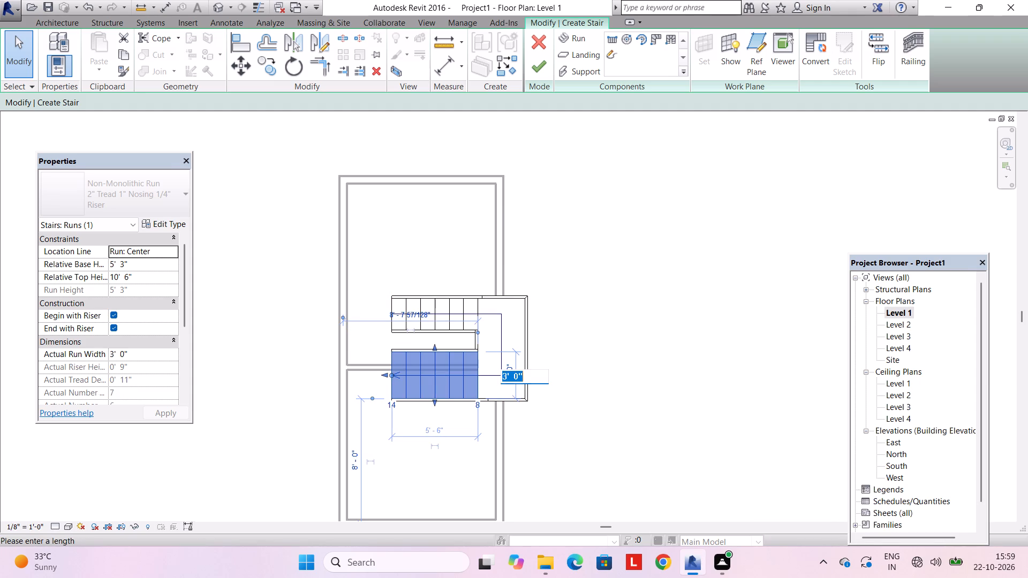
pyautogui.write("2'")
pyautogui.press('Return')
pyautogui.press('Escape')
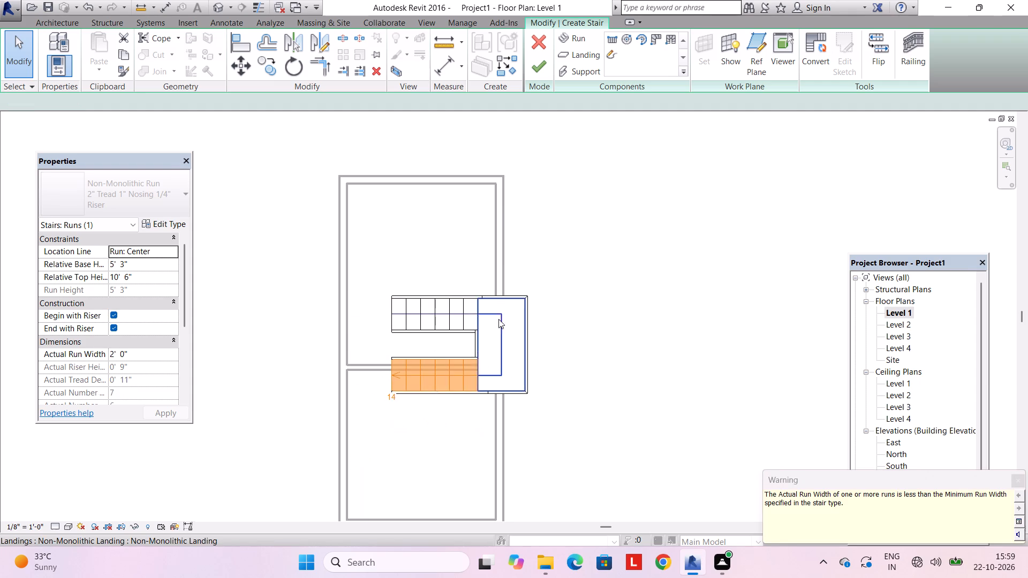
# Set the depth of the landing joining the two runs to 1.5'.
pyautogui.click(502, 318)
pyautogui.click(505, 339)
pyautogui.write("2'")
pyautogui.press('Return')
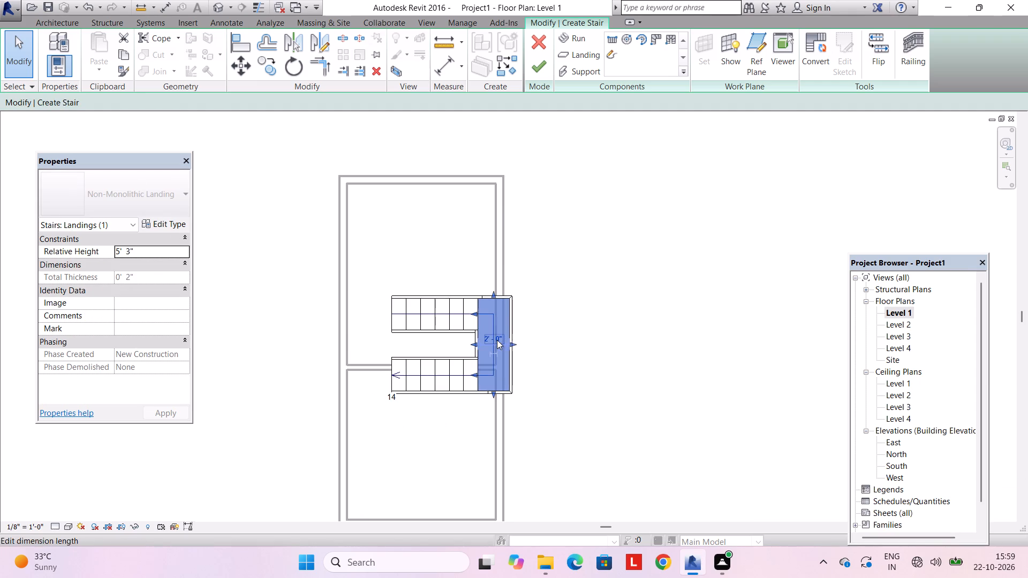
pyautogui.click(497, 340)
pyautogui.write("1.5'")
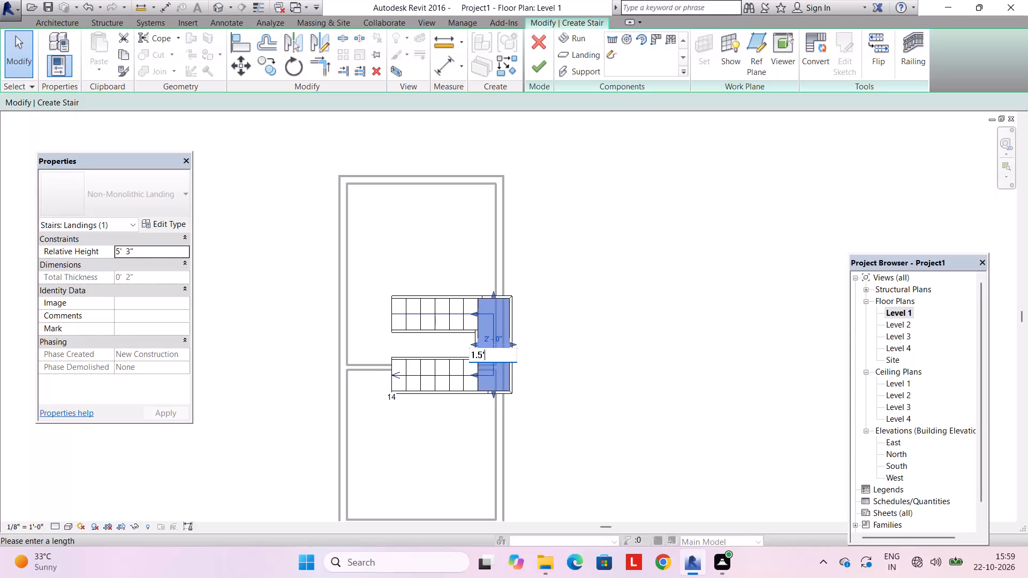
pyautogui.press('Return')
pyautogui.press('Escape')
# Move the upper stair run about 1' 8" down towards the lower run, narrowing the gap between them.
pyautogui.scroll(5, 433, 333)
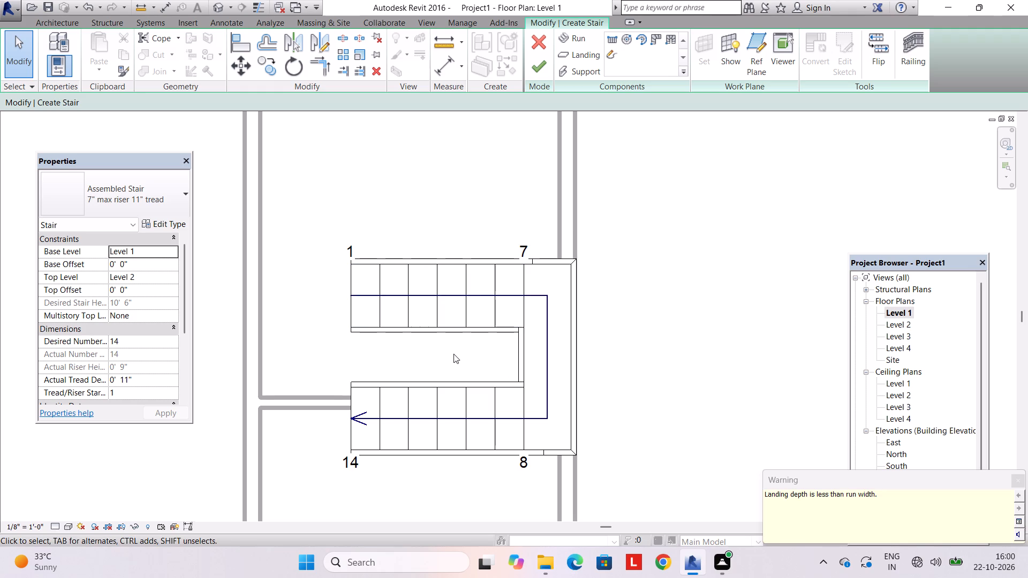
pyautogui.click(453, 332)
pyautogui.press('Down')
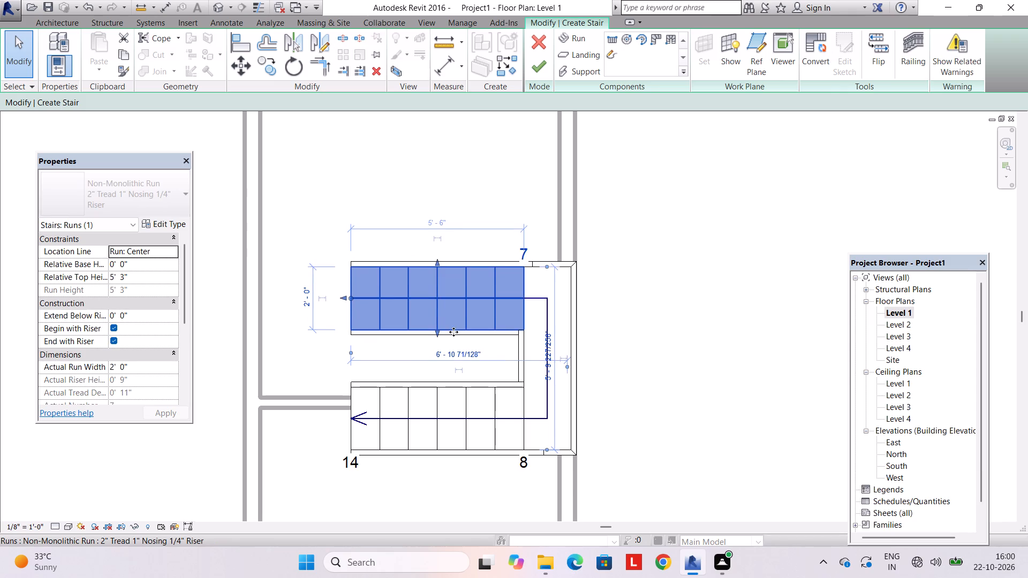
pyautogui.press('Down')
pyautogui.press('Down')
pyautogui.press('Down')
pyautogui.press('Down')
pyautogui.press('Down')
pyautogui.press('Down')
pyautogui.press('Down')
pyautogui.press('Down')
pyautogui.press('Down')
pyautogui.press('Down')
pyautogui.press('Down')
pyautogui.press('Down')
pyautogui.press('Down')
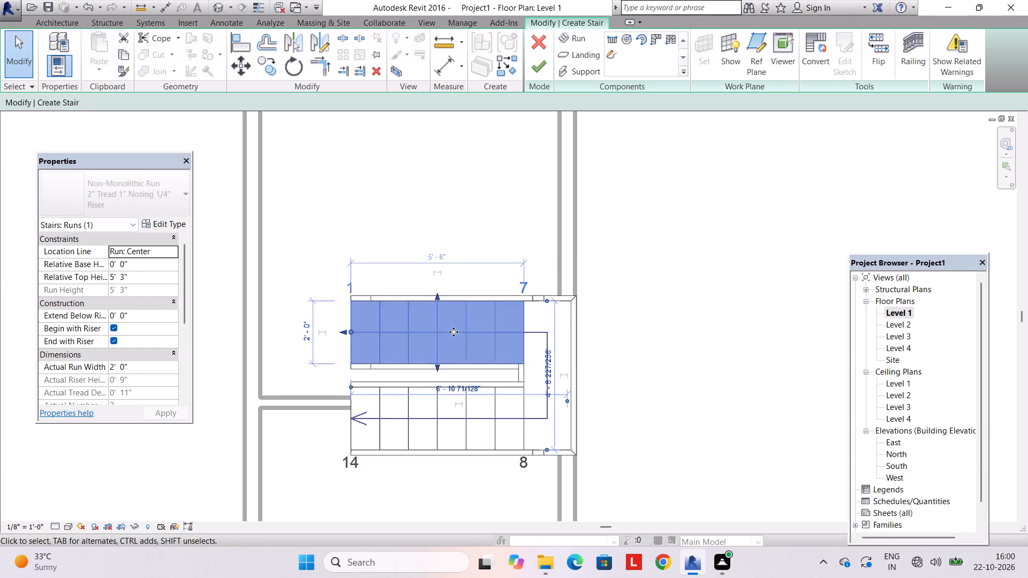
pyautogui.press('Down')
pyautogui.press('Down')
pyautogui.press('Down')
pyautogui.press('Down')
pyautogui.press('Down')
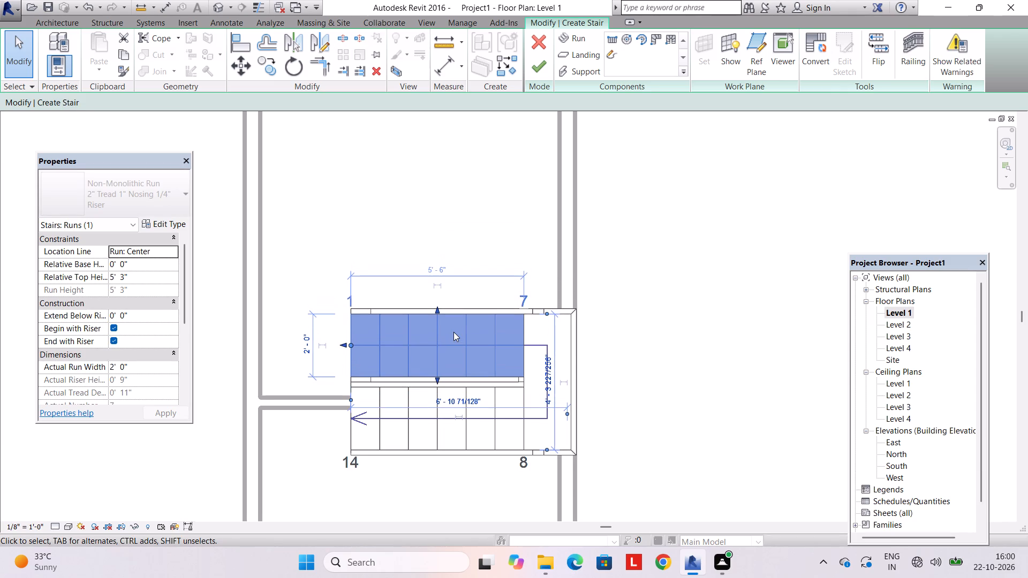
pyautogui.press('Down')
pyautogui.scroll(2, 453, 332)
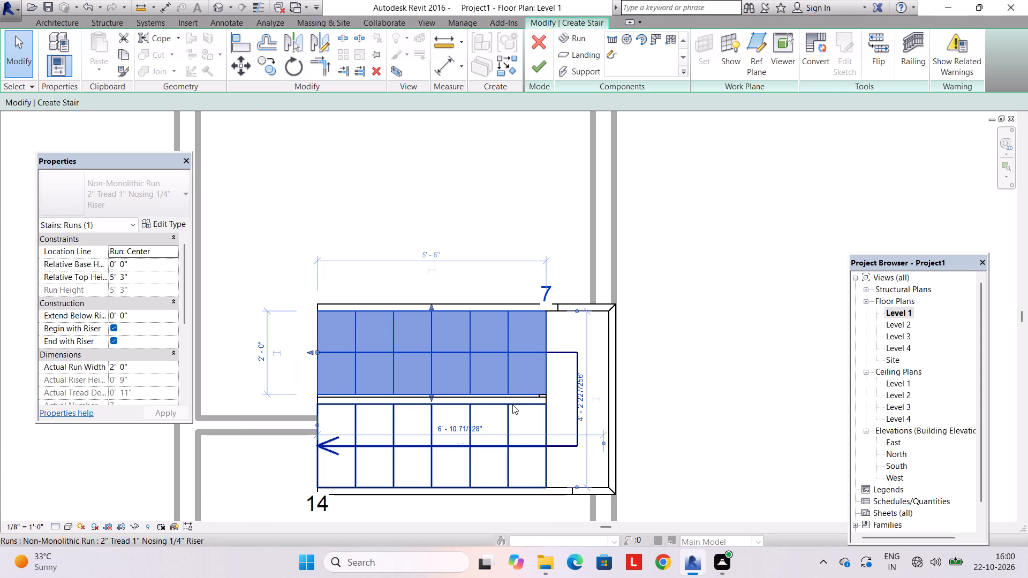
pyautogui.press('Escape')
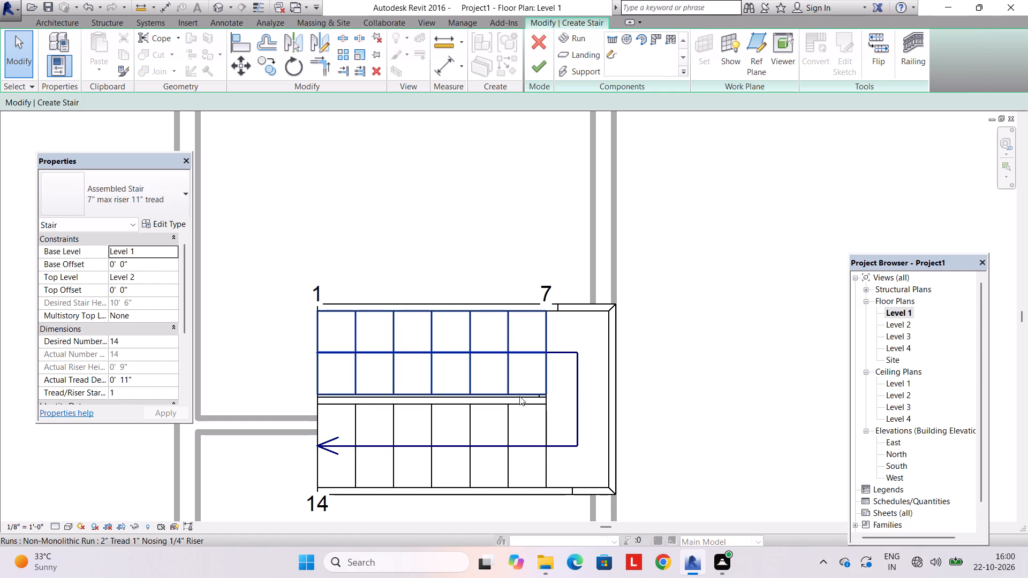
# Nudge the upper stair run back up about 4" to separate the inner stringers of the two runs.
pyautogui.click(519, 396)
pyautogui.press('Up')
pyautogui.press('Up')
pyautogui.press('Up')
pyautogui.press('Up')
pyautogui.press('Escape')
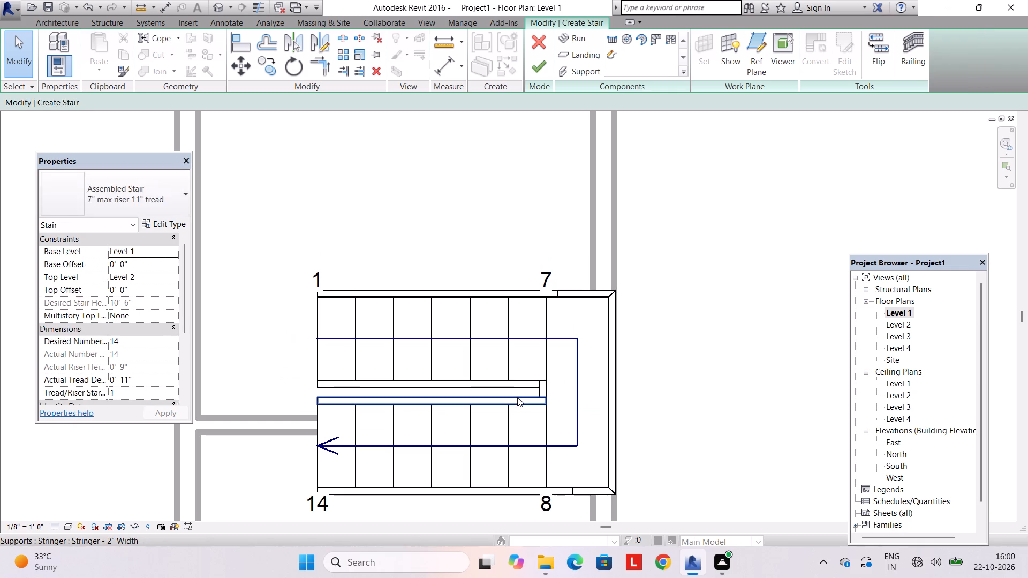
# Delete the lower run's inner stringer and the short stringer on the landing's inner edge.
pyautogui.click(517, 397)
pyautogui.press('Delete')
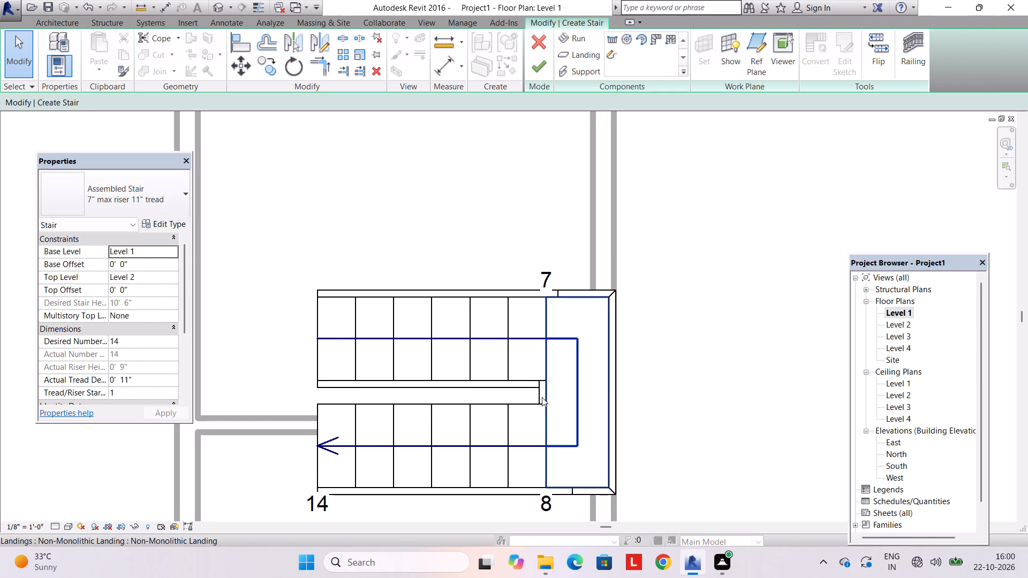
pyautogui.click(542, 397)
pyautogui.press('Escape')
pyautogui.click(540, 397)
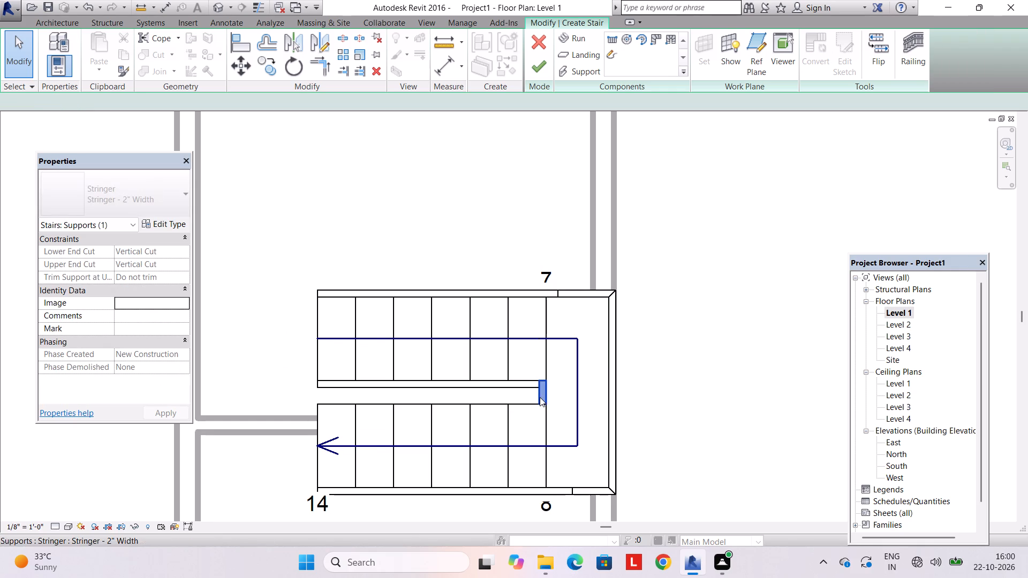
pyautogui.press('Delete')
# Delete the outer stringers along the landing's wall-side edge, the lower run and the landing's lower edge.
pyautogui.click(610, 385)
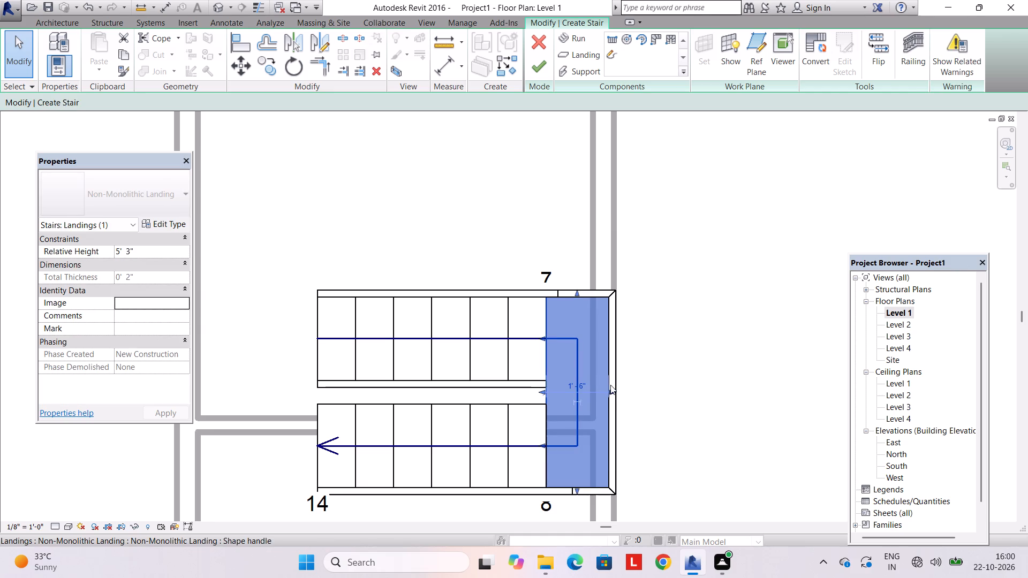
pyautogui.press('Escape')
pyautogui.click(619, 375)
pyautogui.press('Delete')
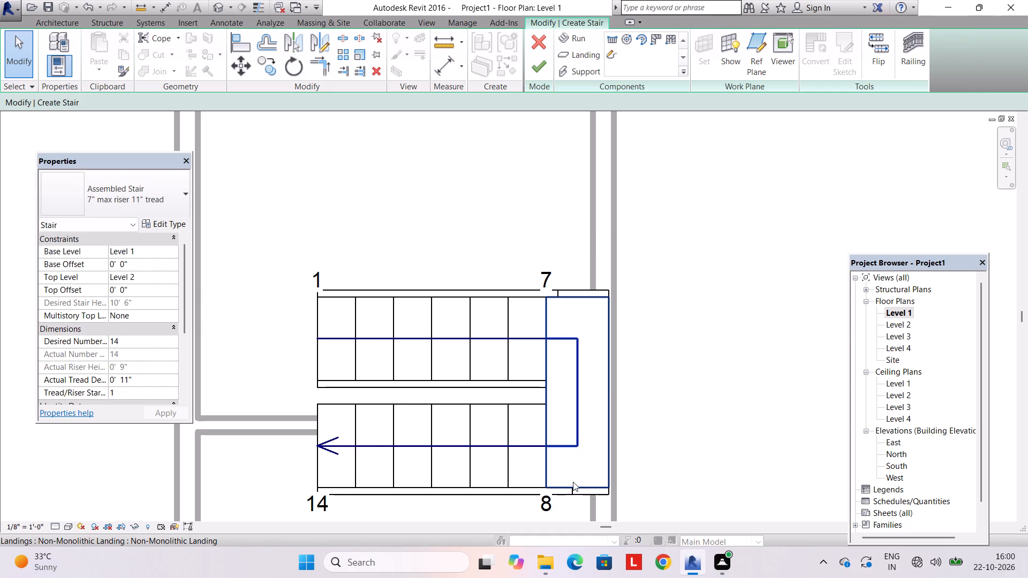
pyautogui.click(573, 493)
pyautogui.click(544, 494)
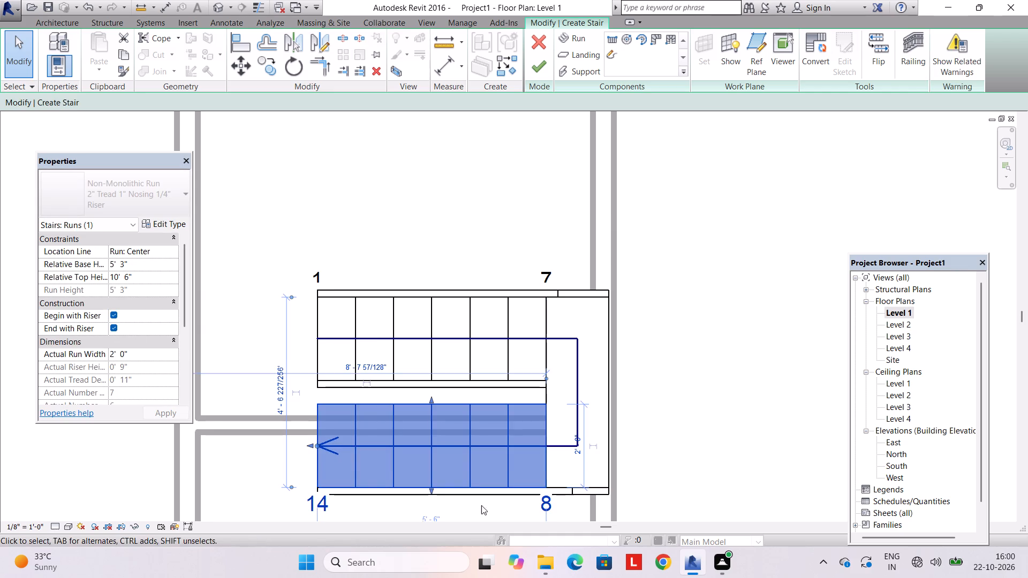
pyautogui.press('Escape')
pyautogui.moveTo(478, 497); pyautogui.dragTo(485, 405, button='middle')
pyautogui.click(486, 406)
pyautogui.press('Delete')
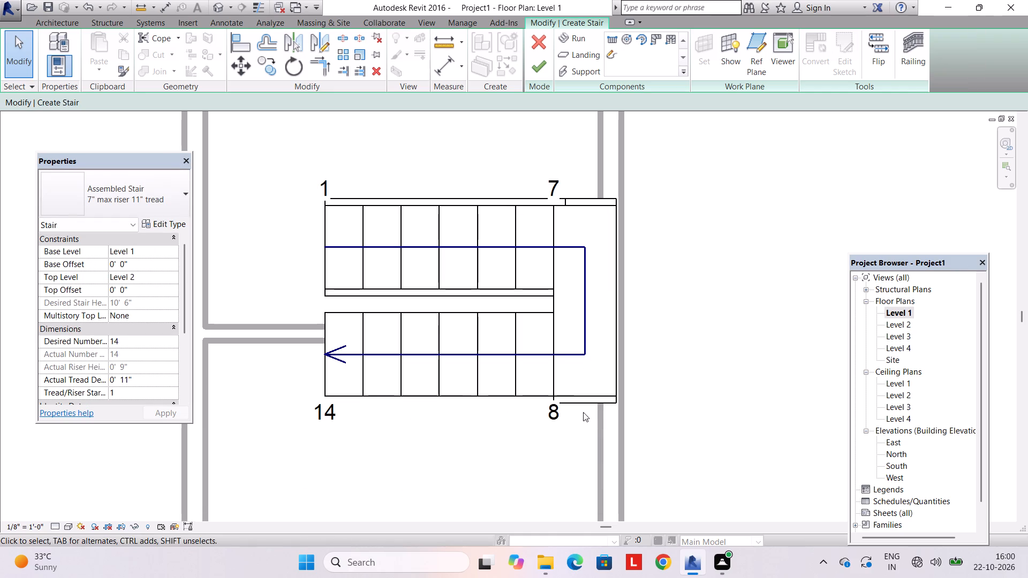
pyautogui.click(587, 404)
pyautogui.press('Delete')
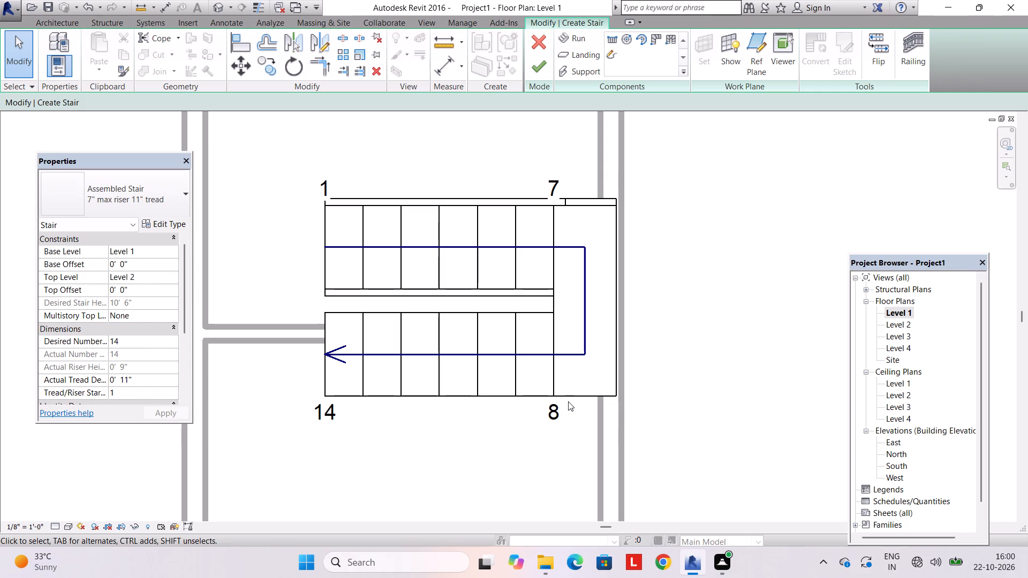
# Move the whole stair up and left into the room corner, against the 4" partition and the right-hand long wall.
pyautogui.click(587, 396)
pyautogui.press('Up')
pyautogui.press('Up')
pyautogui.press('Up')
pyautogui.press('Up')
pyautogui.press('Up')
pyautogui.press('Up')
pyautogui.press('Up')
pyautogui.press('Up')
pyautogui.press('Up')
pyautogui.press('Up')
pyautogui.press('Up')
pyautogui.press('Up')
pyautogui.press('Up')
pyautogui.press('Up')
pyautogui.press('Up')
pyautogui.press('Up')
pyautogui.press('Up')
pyautogui.press('Up')
pyautogui.press('Up')
pyautogui.press('Up')
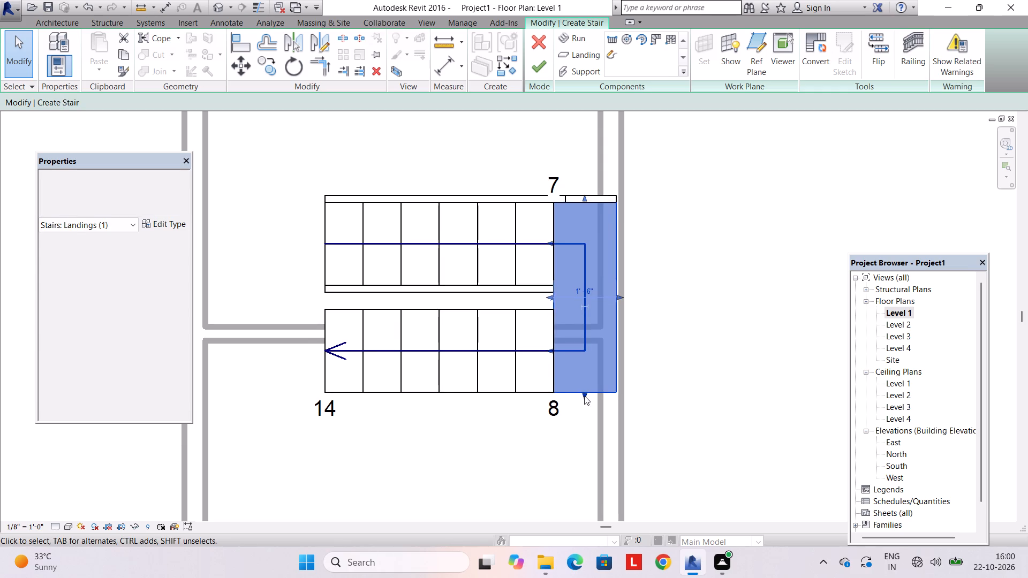
pyautogui.press('Left')
pyautogui.press('Left')
pyautogui.press('Left')
pyautogui.press('Left')
pyautogui.press('Left')
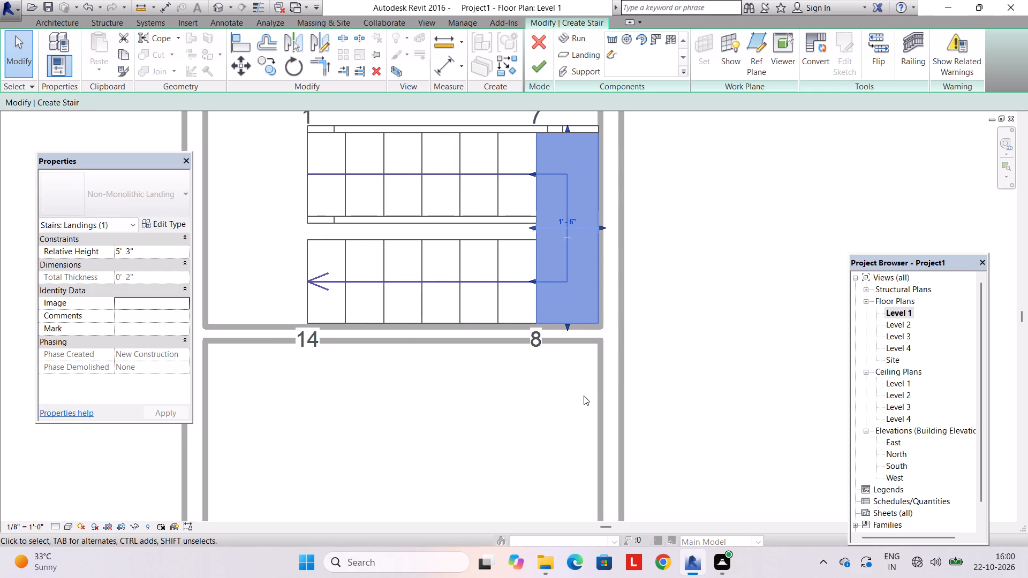
pyautogui.press('Escape')
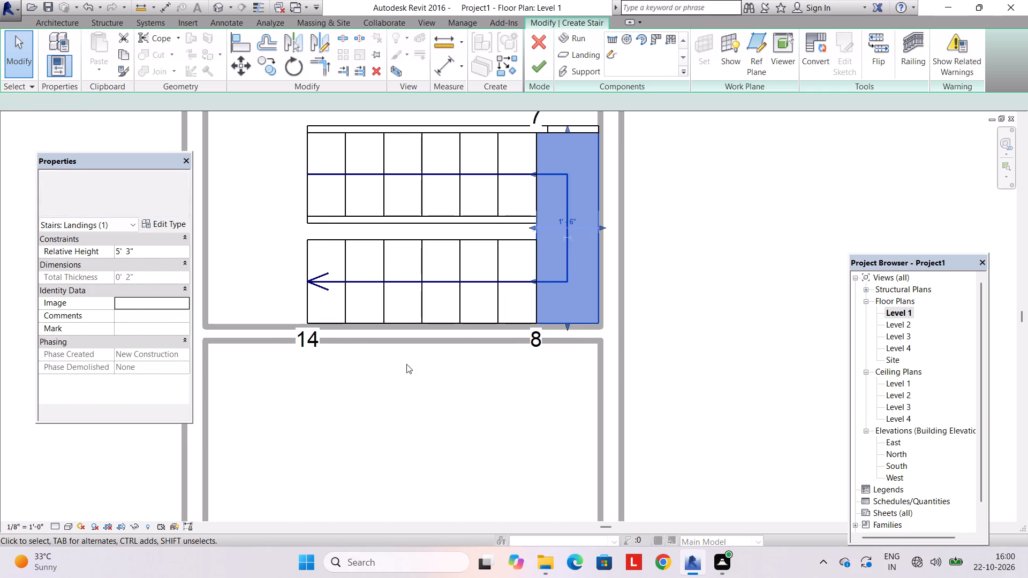
# Measure the clearance from the open end of the stair runs to the left-hand long wall.
pyautogui.moveTo(295, 289); pyautogui.dragTo(400, 386, button='middle')
pyautogui.click(437, 43)
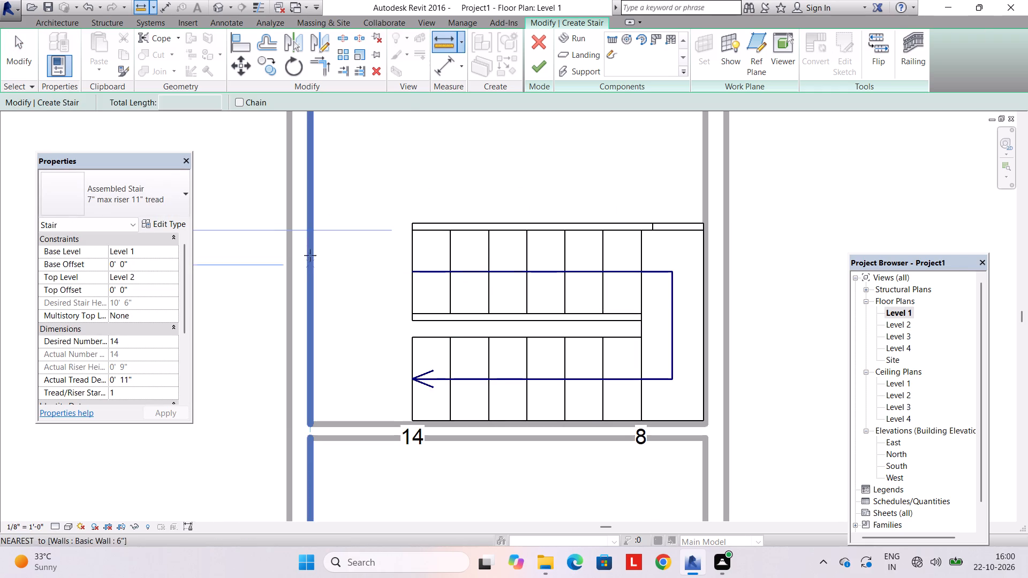
pyautogui.click(411, 223)
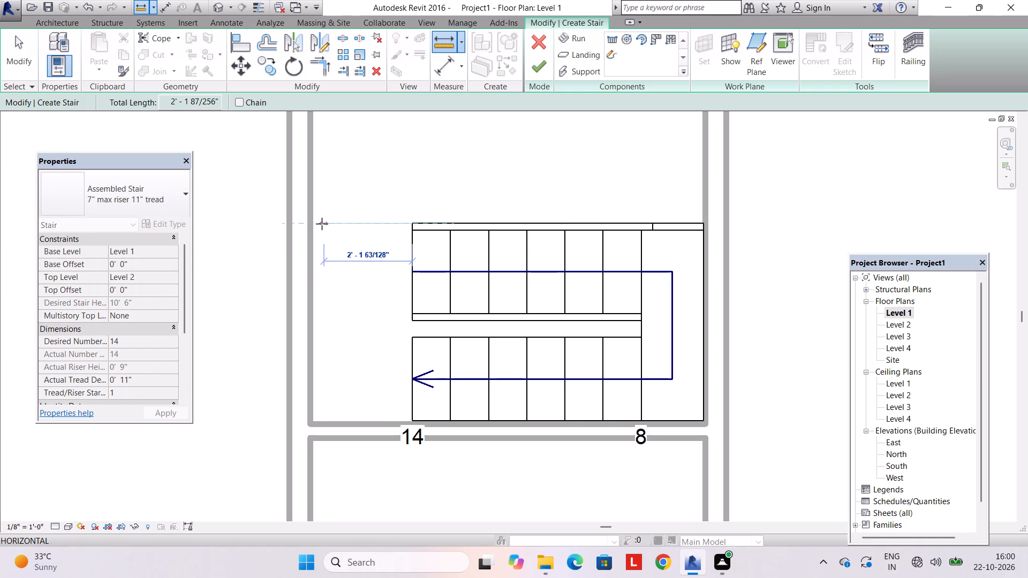
pyautogui.press('Escape')
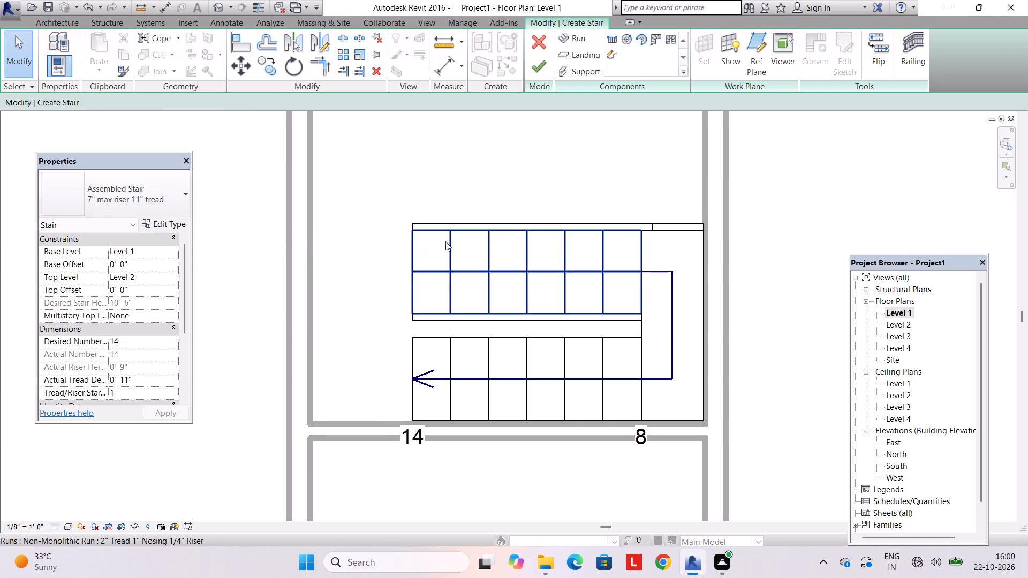
# Move the upper stair run about 5" down so its inner stringer meets the edge of the lower run.
pyautogui.scroll(-3, 447, 240)
pyautogui.moveTo(447, 250); pyautogui.dragTo(444, 273, button='middle')
pyautogui.moveTo(410, 313); pyautogui.dragTo(387, 296, button='middle')
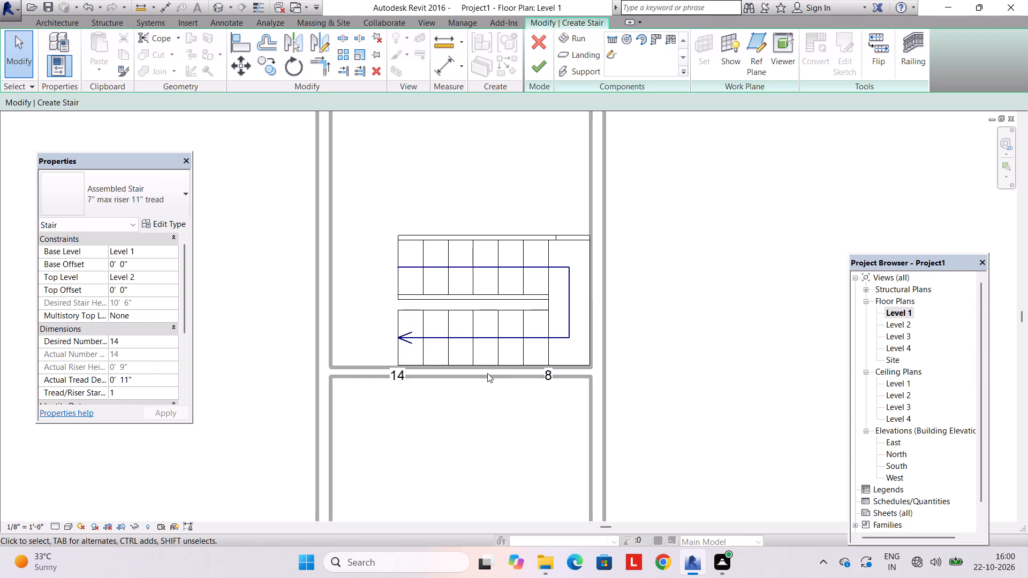
pyautogui.click(478, 299)
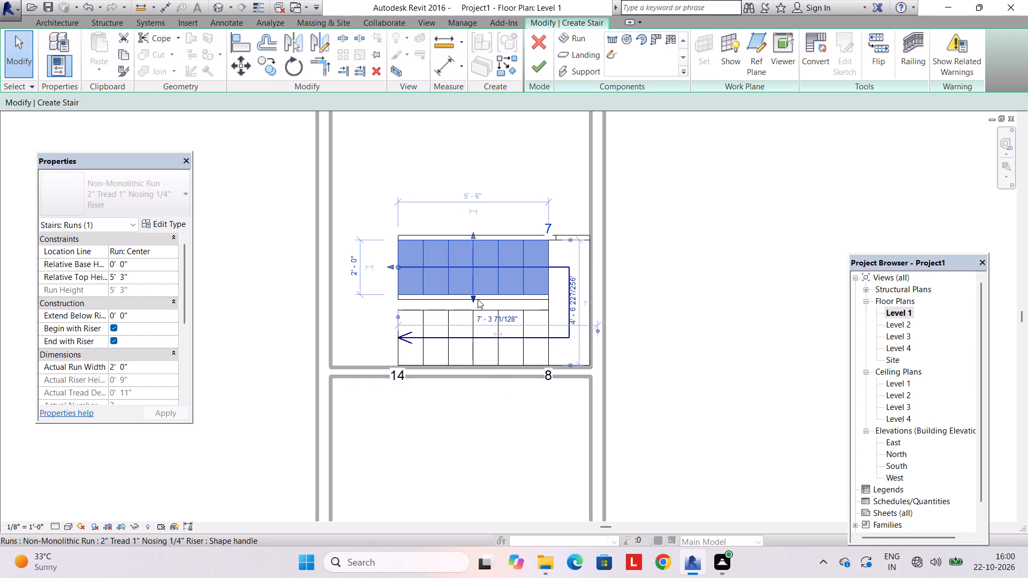
pyautogui.press('Down')
pyautogui.press('Down')
pyautogui.press('Down')
pyautogui.press('Down')
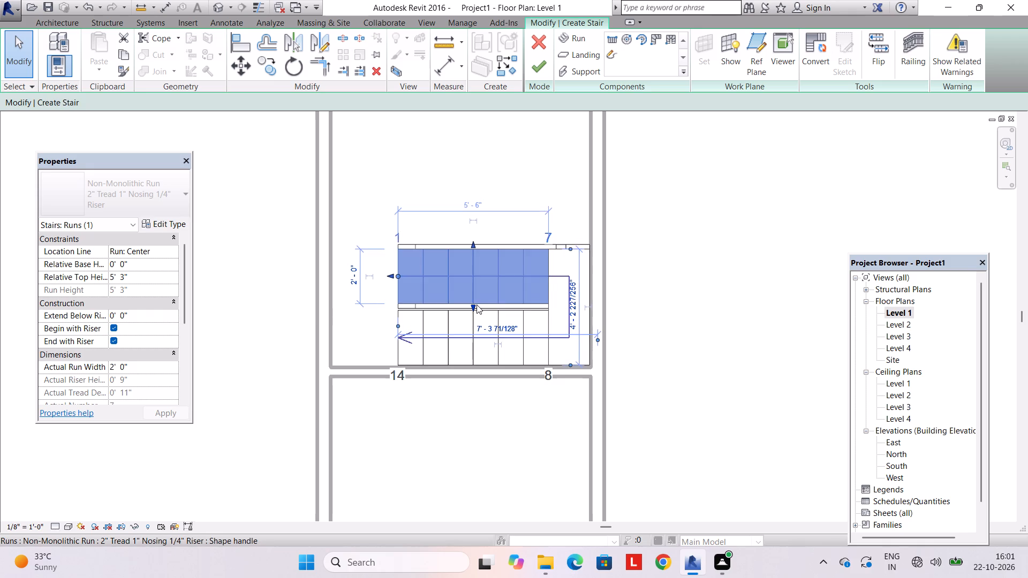
pyautogui.press('Down')
pyautogui.scroll(7, 512, 304)
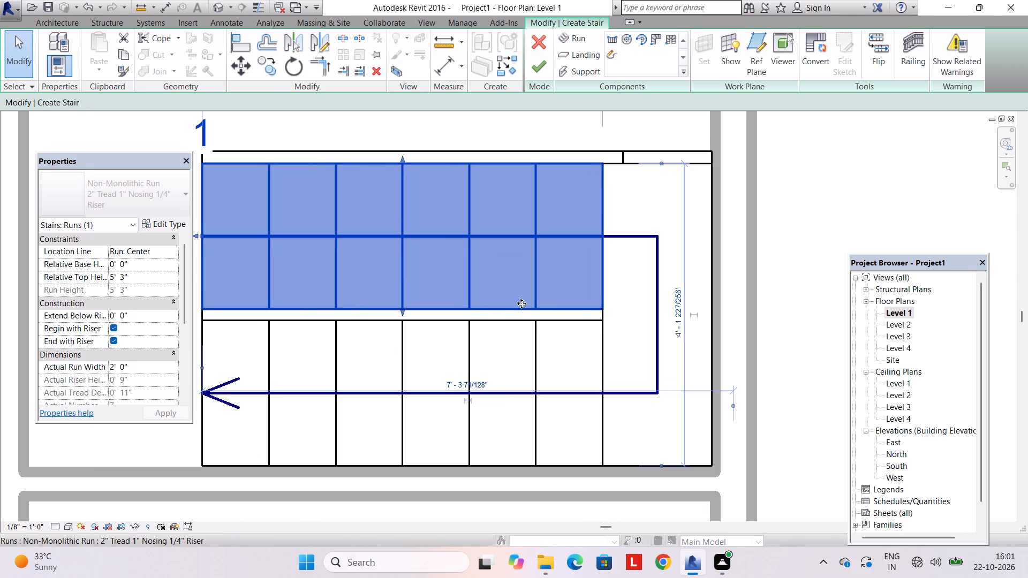
pyautogui.press('Escape')
pyautogui.scroll(-7, 526, 284)
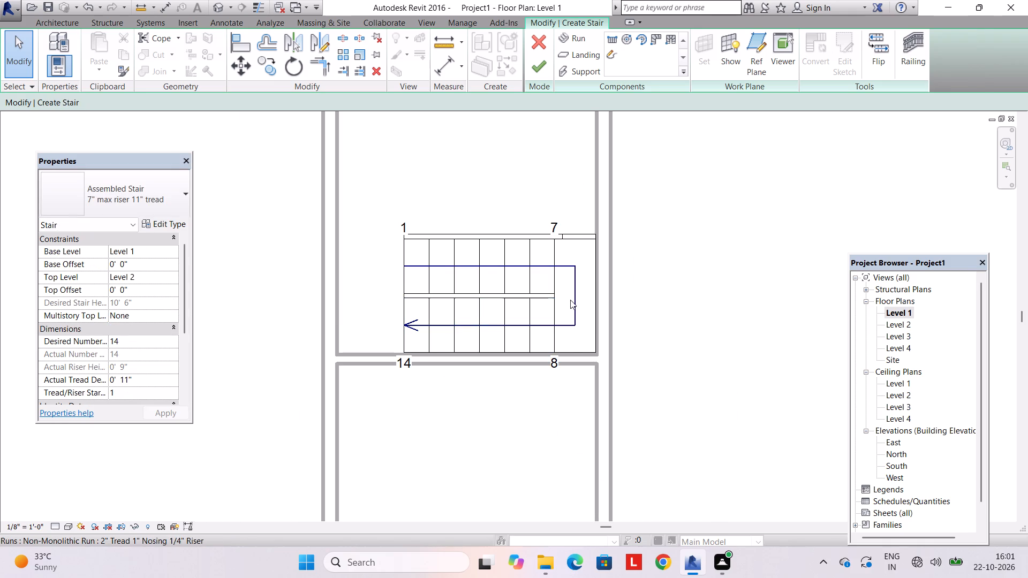
# Place a 3' wide U-shaped winder run outside the right-hand long wall, with automatic landing switched off.
pyautogui.click(570, 300)
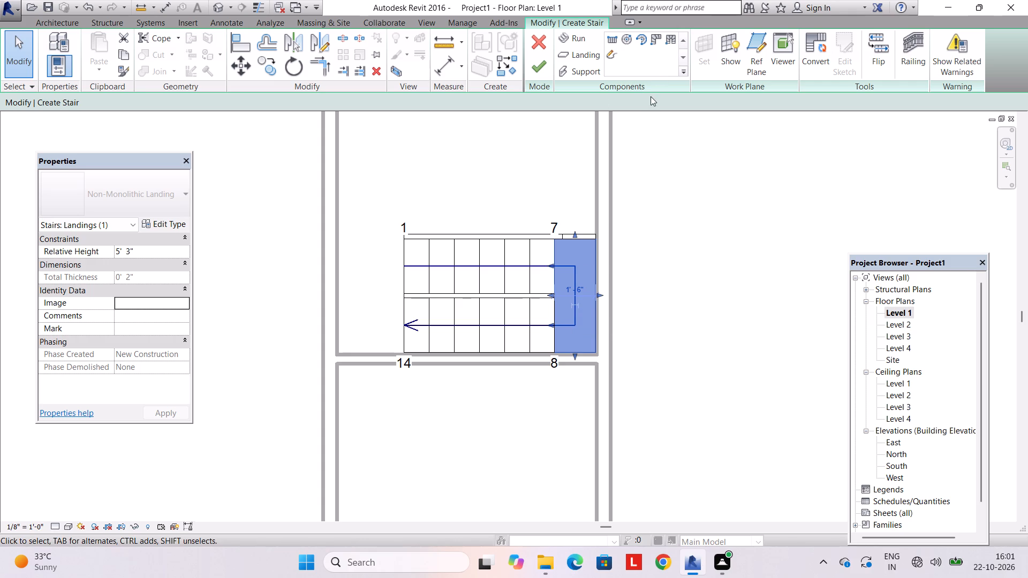
pyautogui.click(671, 40)
pyautogui.moveTo(685, 267); pyautogui.dragTo(586, 268, button='middle')
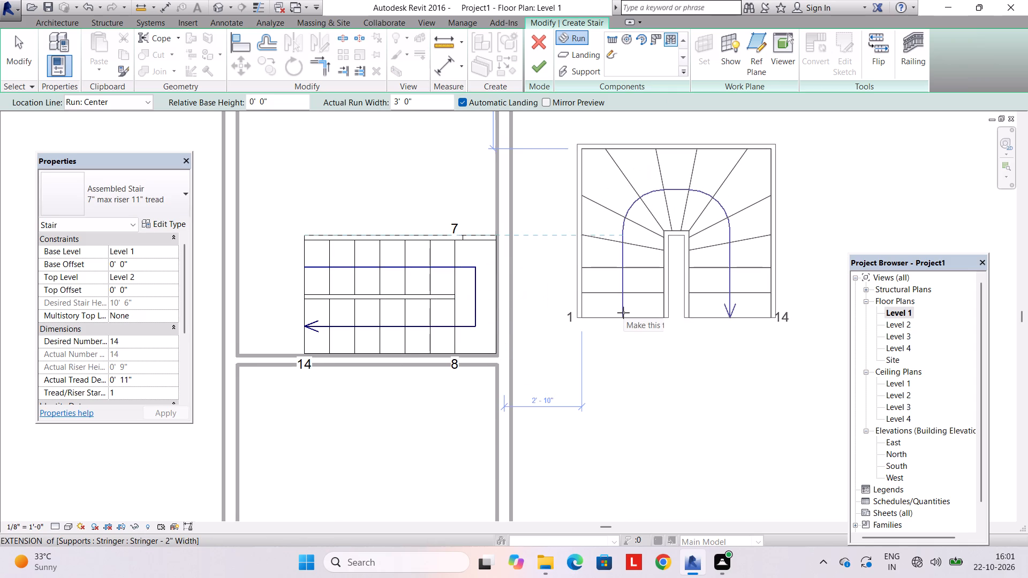
pyautogui.click(465, 102)
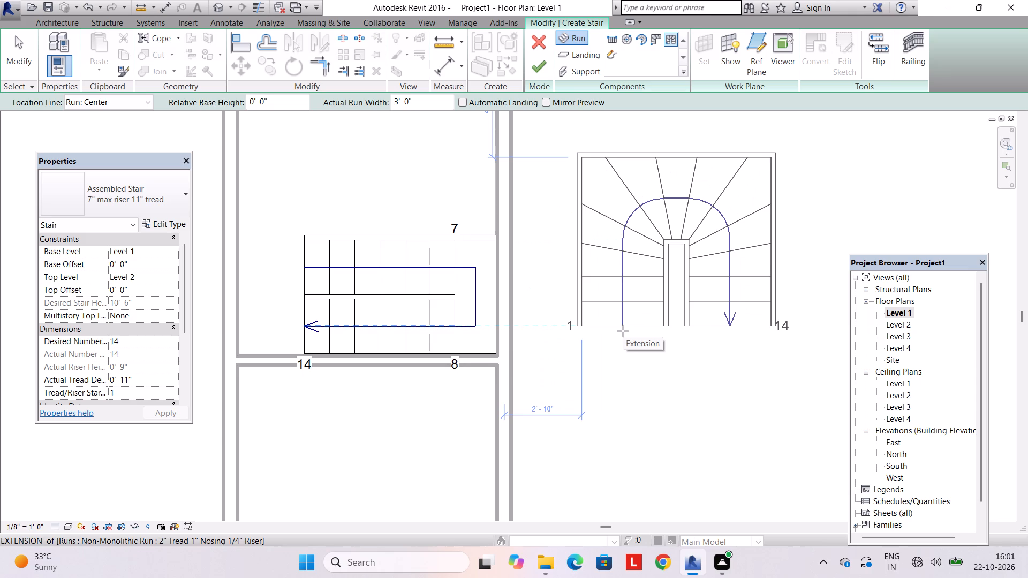
pyautogui.click(623, 331)
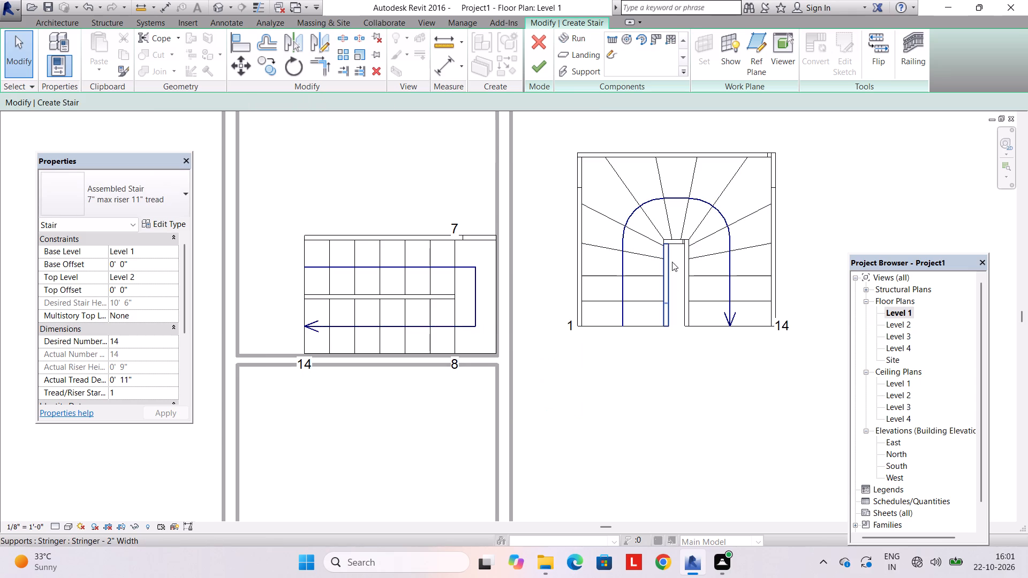
# Convert the new U-shaped winder run to a custom sketch-based component.
pyautogui.click(677, 249)
pyautogui.click(652, 313)
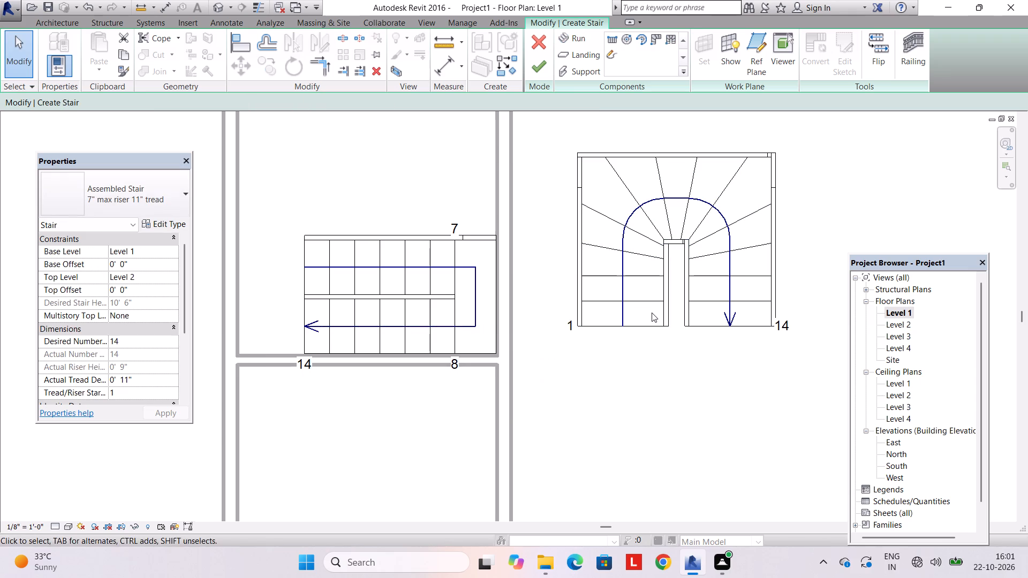
pyautogui.click(645, 288)
pyautogui.click(633, 253)
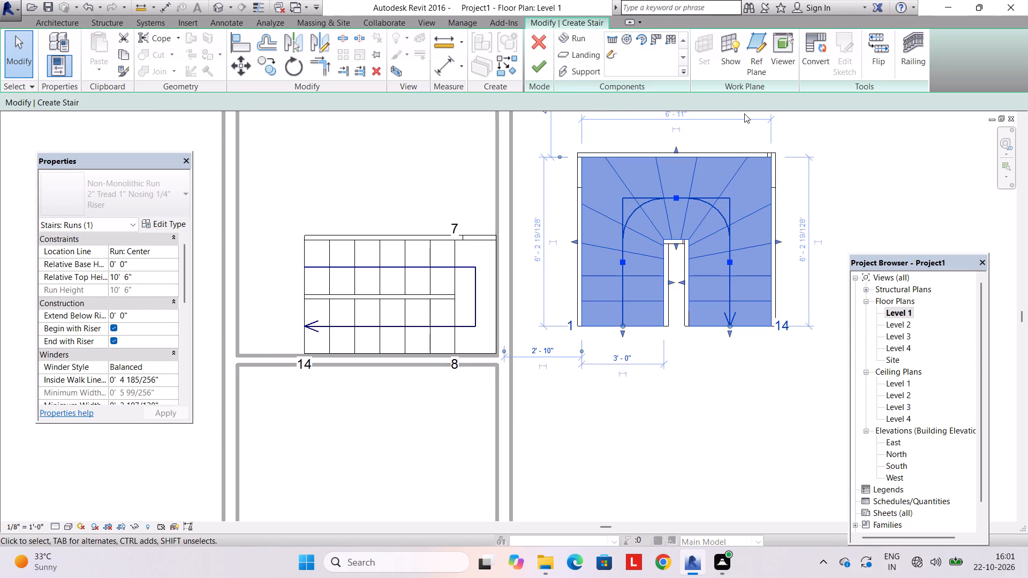
pyautogui.scroll(3, 712, 269)
pyautogui.scroll(-4, 705, 263)
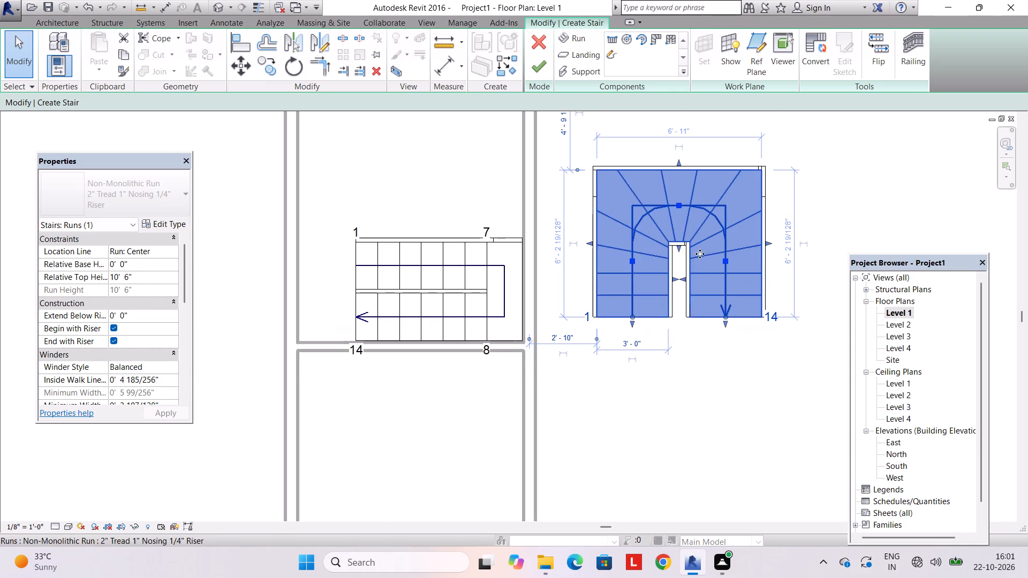
pyautogui.moveTo(699, 253); pyautogui.dragTo(697, 280, button='middle')
pyautogui.click(684, 155)
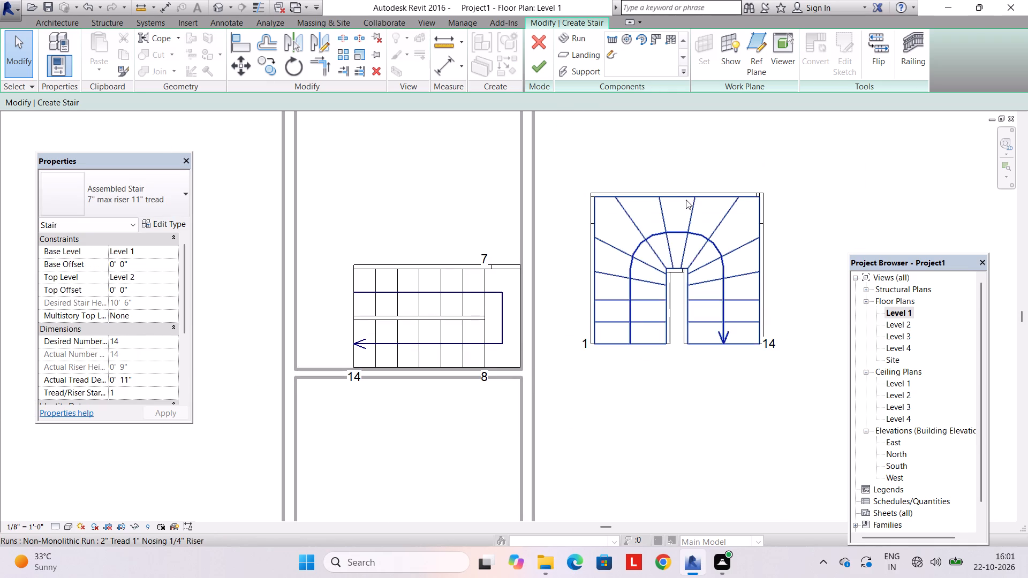
pyautogui.click(685, 197)
pyautogui.click(675, 154)
pyautogui.click(678, 197)
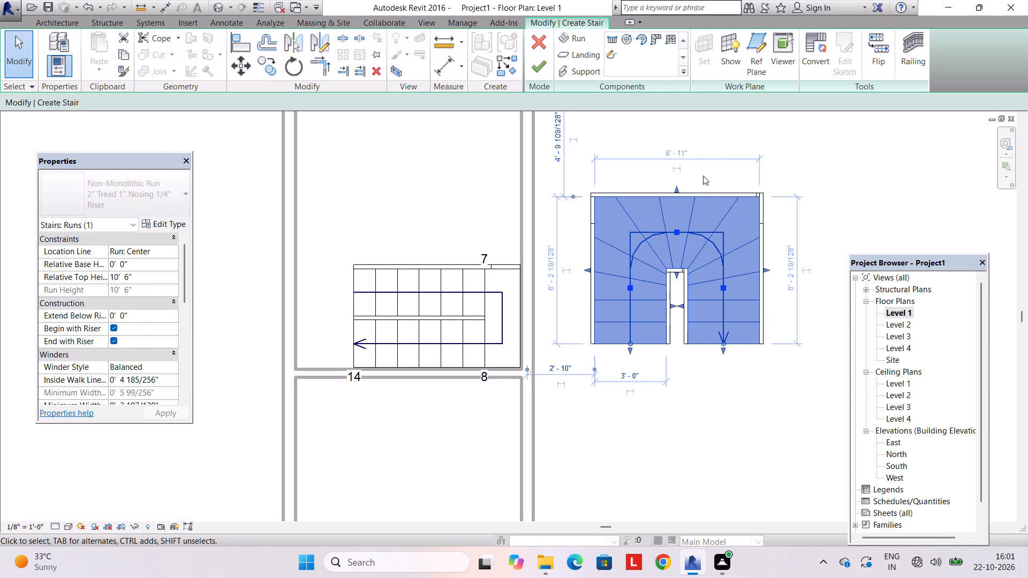
pyautogui.press('Escape')
pyautogui.click(689, 197)
pyautogui.click(819, 60)
pyautogui.click(602, 302)
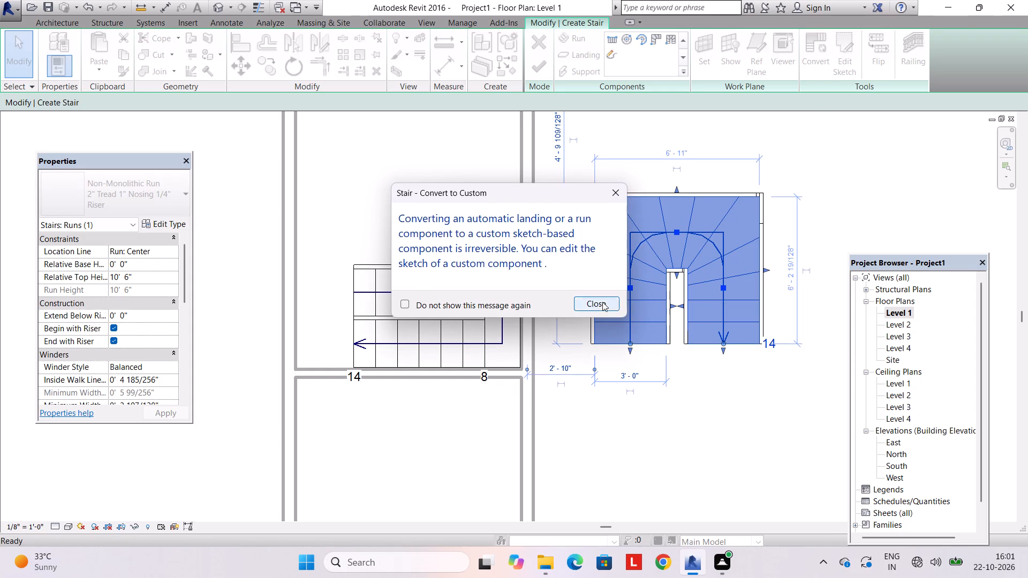
# Open the converted winder run's sketch for editing.
pyautogui.click(686, 198)
pyautogui.click(647, 233)
pyautogui.click(683, 265)
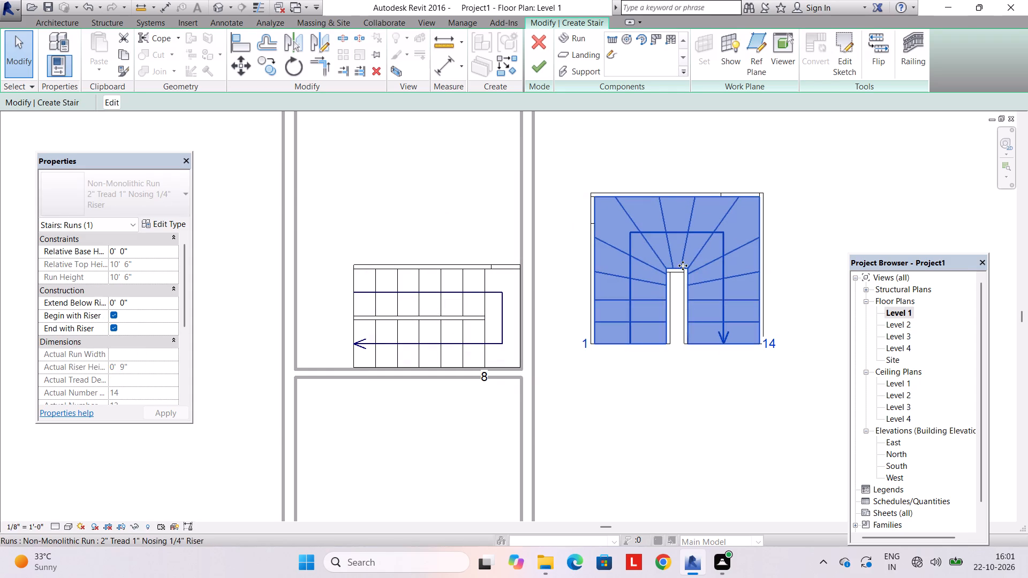
pyautogui.press('Escape')
pyautogui.press('Escape')
pyautogui.click(687, 213)
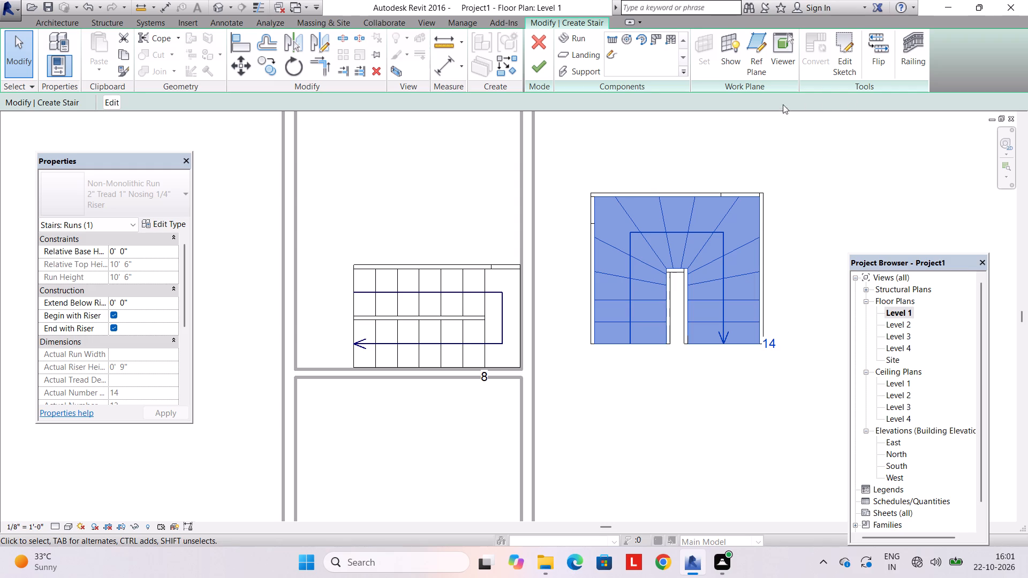
pyautogui.click(853, 77)
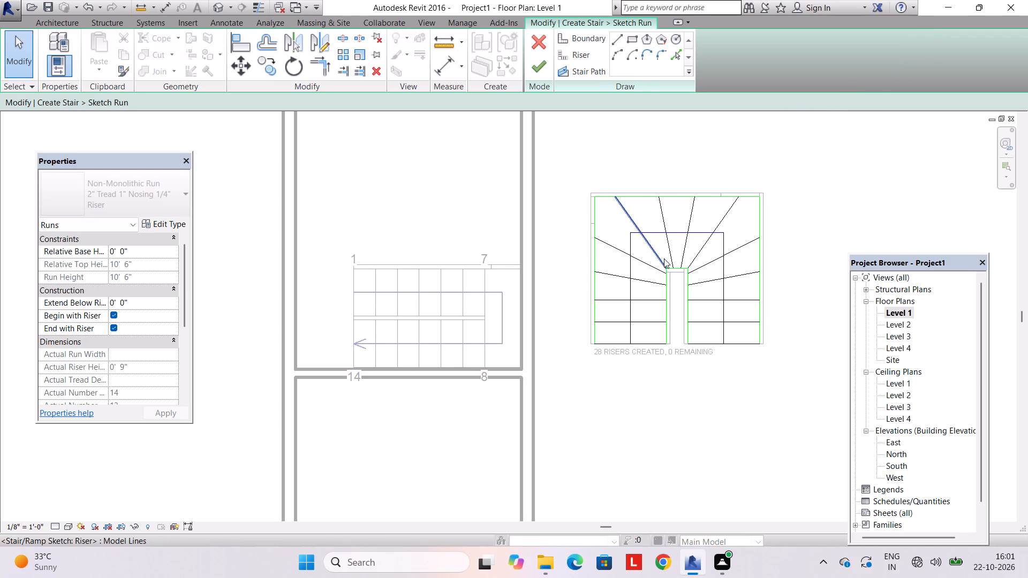
# Set the left leg's inner boundary line 2' from its outer boundary line.
pyautogui.click(670, 289)
pyautogui.scroll(2, 670, 290)
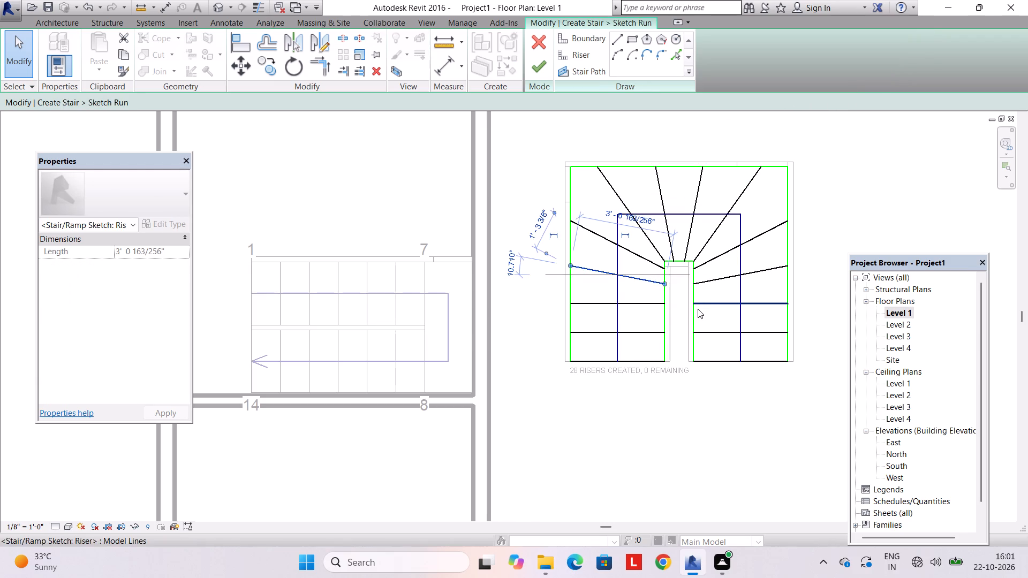
pyautogui.press('Escape')
pyautogui.click(668, 325)
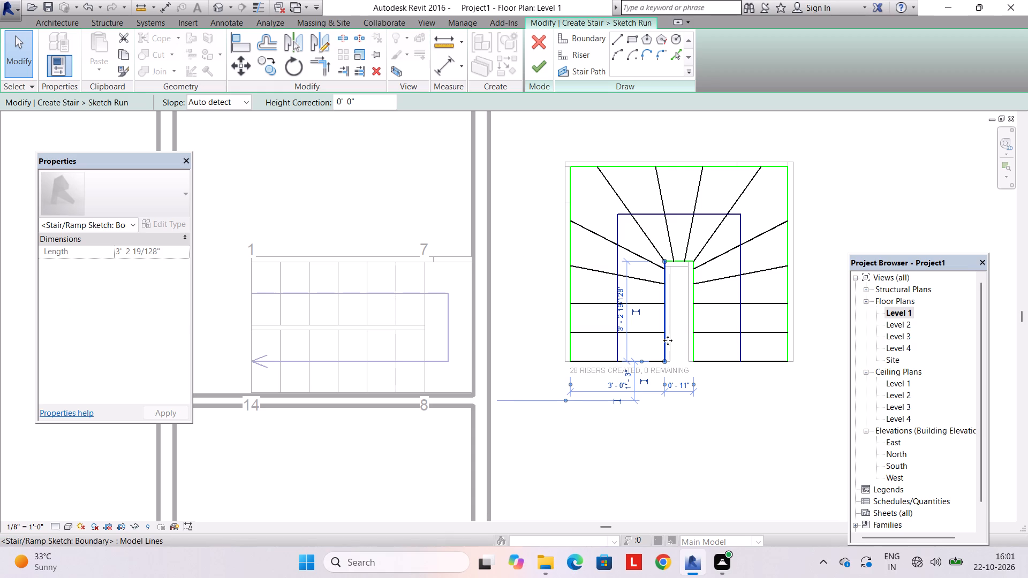
pyautogui.click(622, 390)
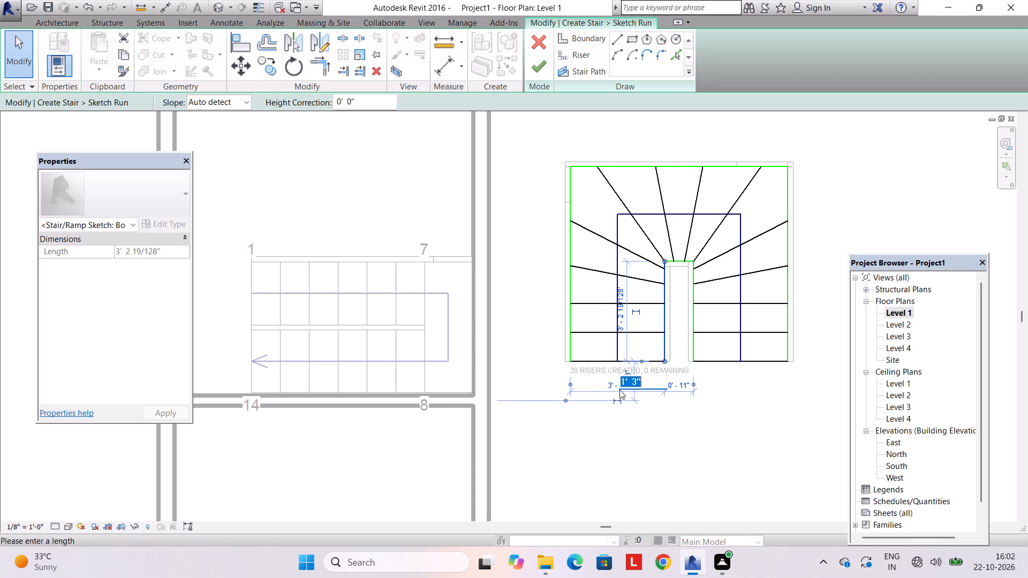
pyautogui.press('Escape')
pyautogui.click(608, 386)
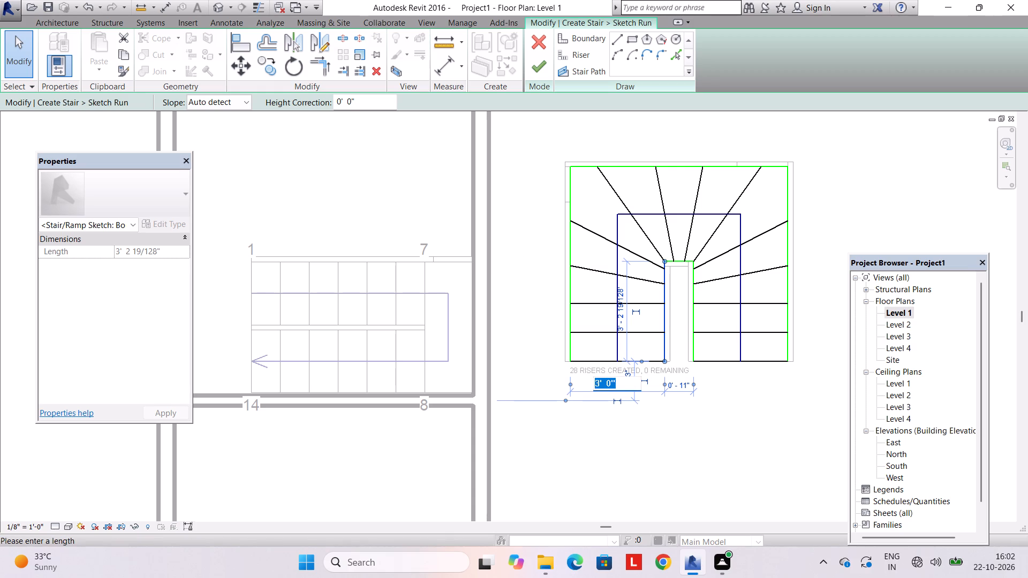
pyautogui.write("2'")
pyautogui.press('Return')
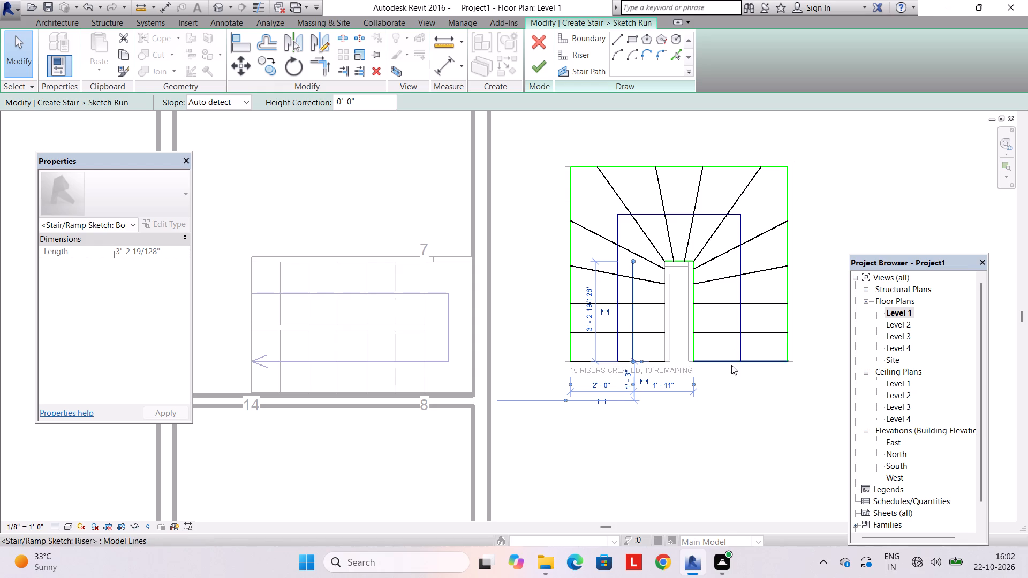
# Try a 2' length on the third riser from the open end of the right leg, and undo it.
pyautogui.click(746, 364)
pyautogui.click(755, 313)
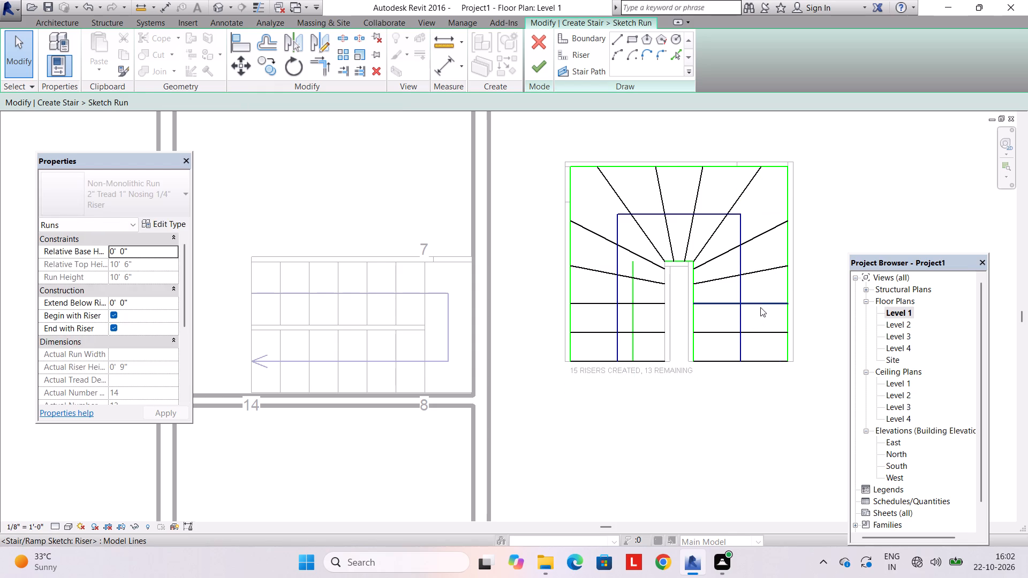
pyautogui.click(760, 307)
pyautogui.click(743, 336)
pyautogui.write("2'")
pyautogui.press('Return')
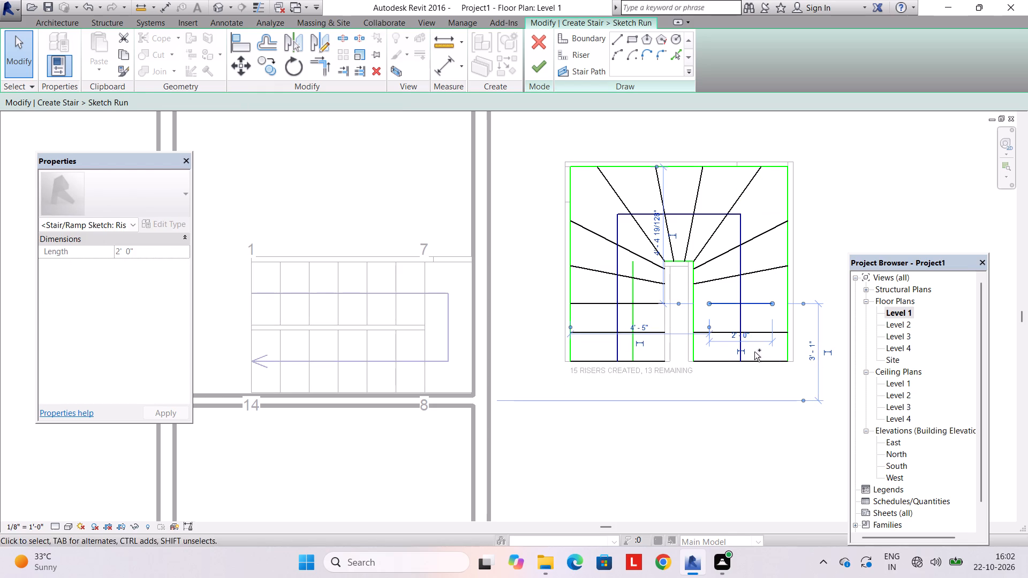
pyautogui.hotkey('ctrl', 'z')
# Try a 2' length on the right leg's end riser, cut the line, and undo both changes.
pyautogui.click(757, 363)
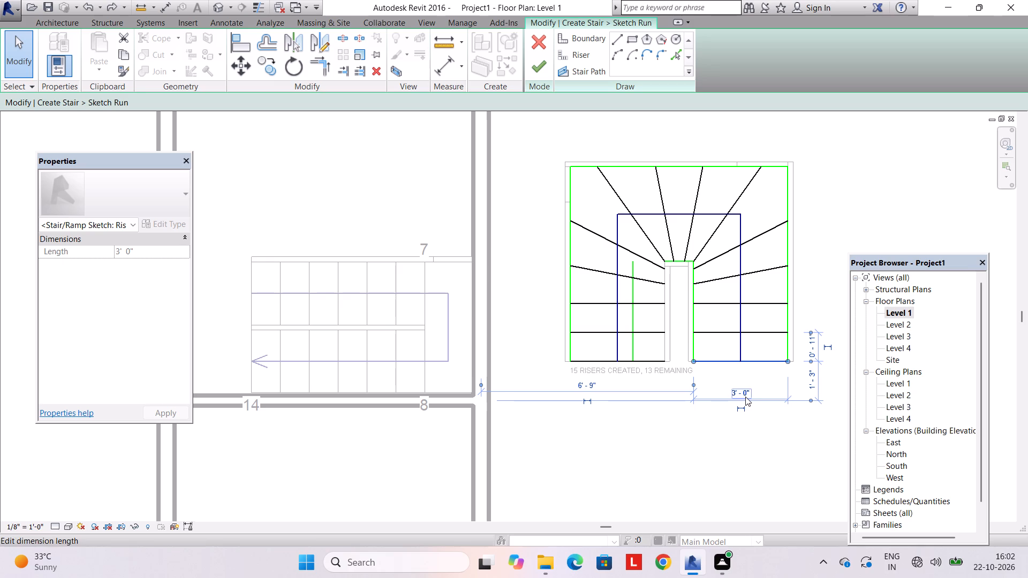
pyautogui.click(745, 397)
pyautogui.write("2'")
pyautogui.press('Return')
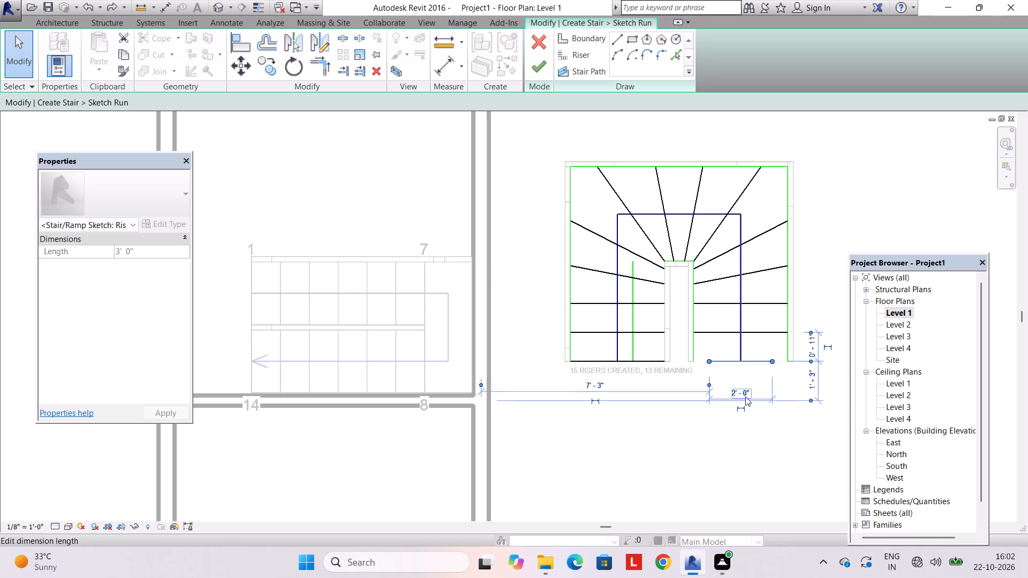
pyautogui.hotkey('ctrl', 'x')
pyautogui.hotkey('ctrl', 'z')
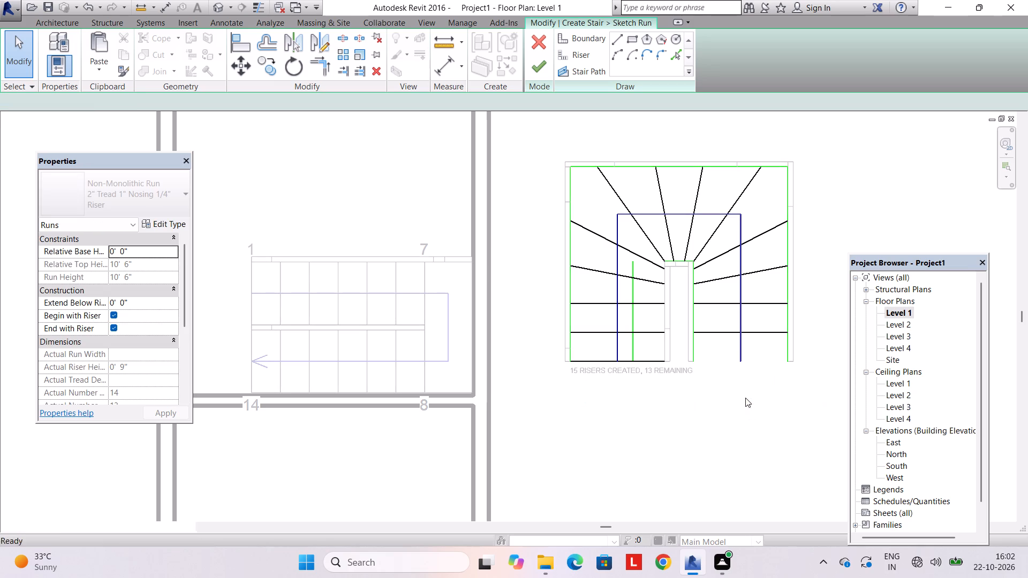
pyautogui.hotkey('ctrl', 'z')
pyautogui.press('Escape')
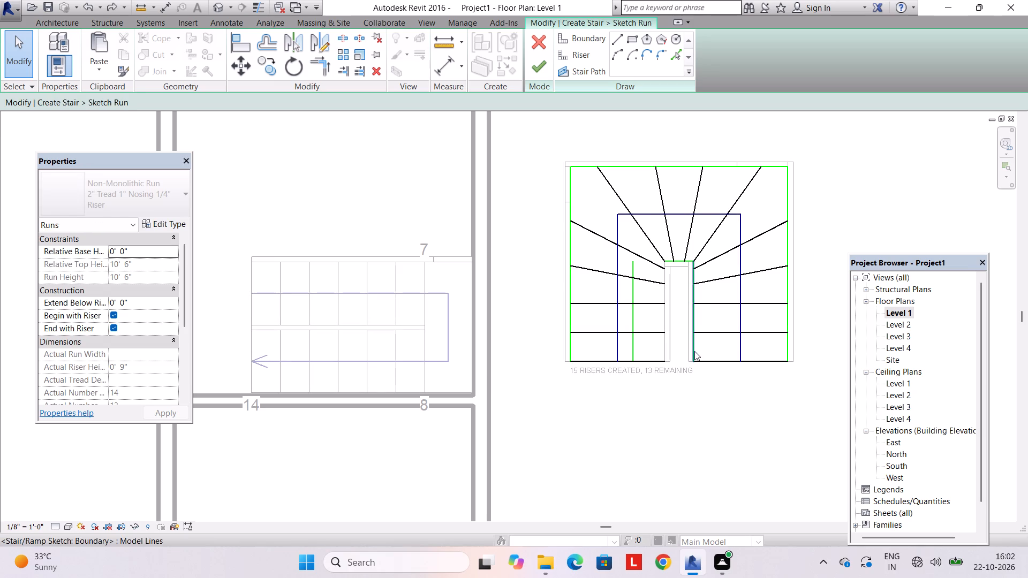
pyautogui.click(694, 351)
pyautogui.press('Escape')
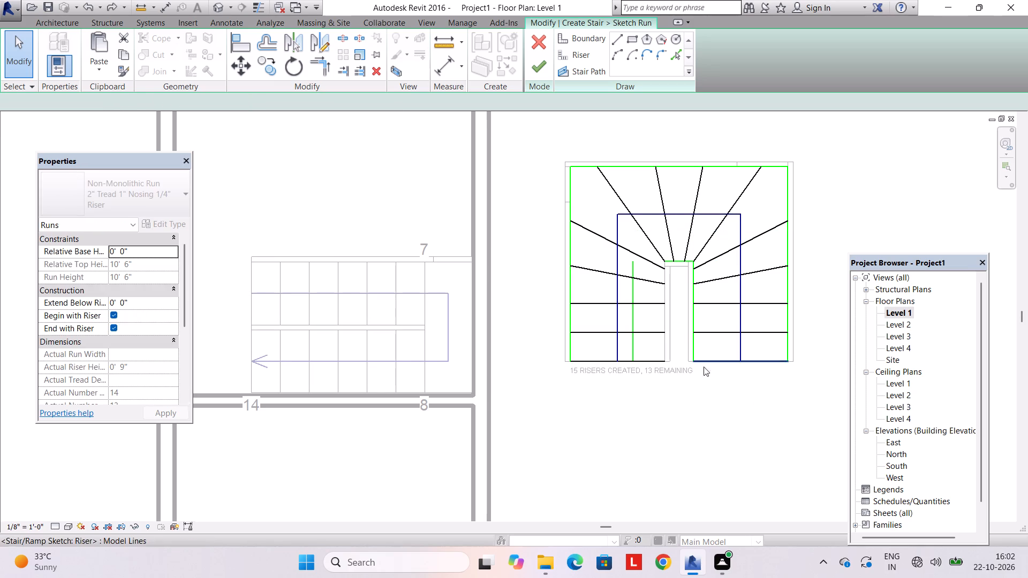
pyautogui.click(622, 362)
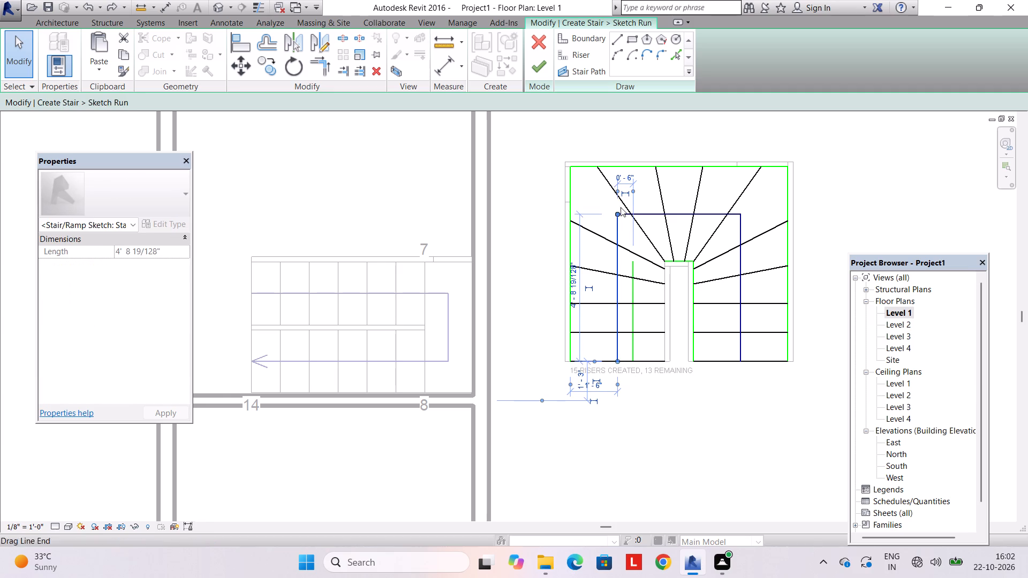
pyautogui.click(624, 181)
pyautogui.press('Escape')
# Set the length of the outer boundary line across the winder end to 4'.
pyautogui.click(661, 162)
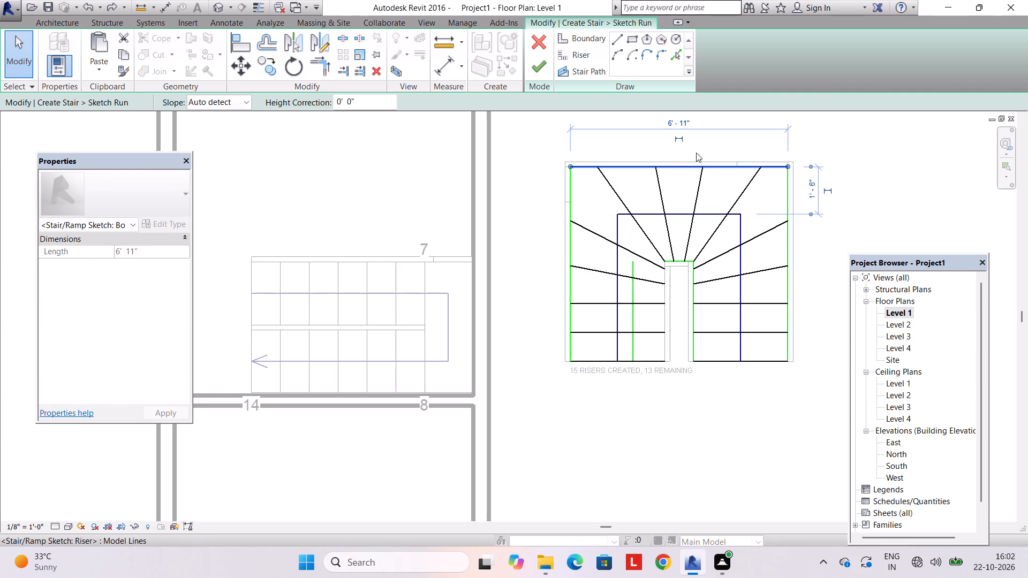
pyautogui.click(678, 119)
pyautogui.write("4'")
pyautogui.press('Return')
pyautogui.press('Escape')
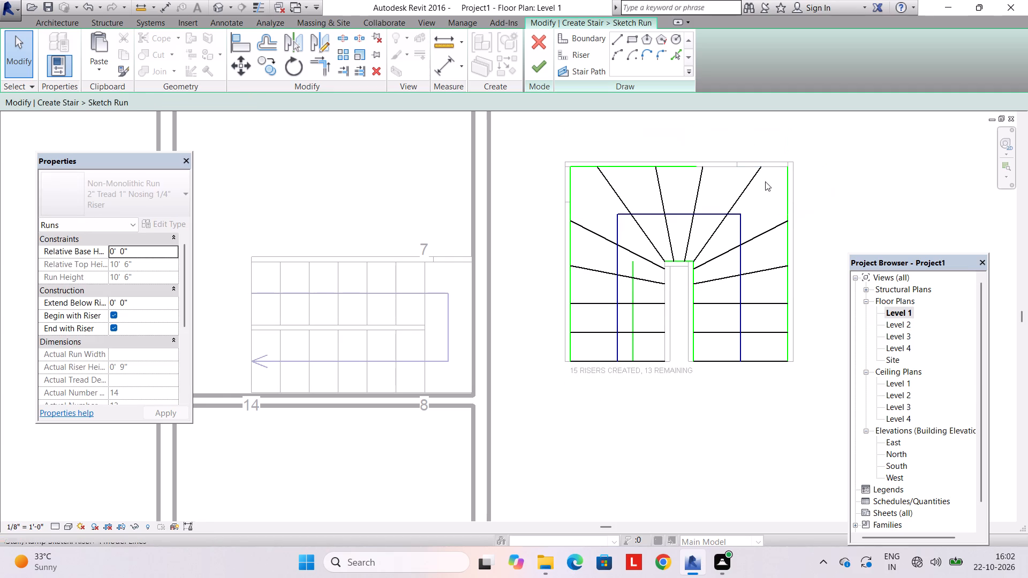
# Move the right leg's outer boundary line inward, 2' from its inner boundary line.
pyautogui.click(789, 189)
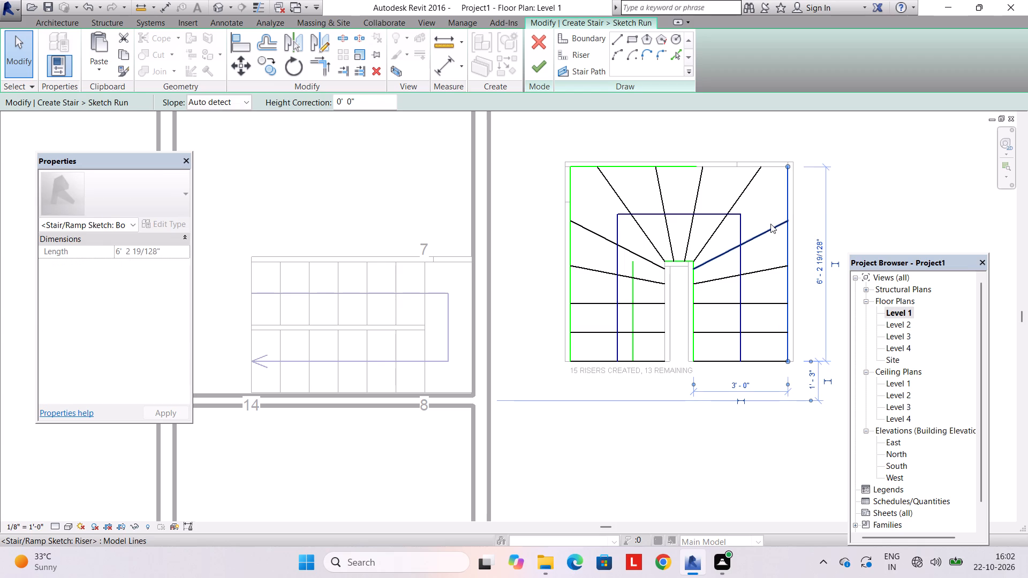
pyautogui.press('Left')
pyautogui.press('Left')
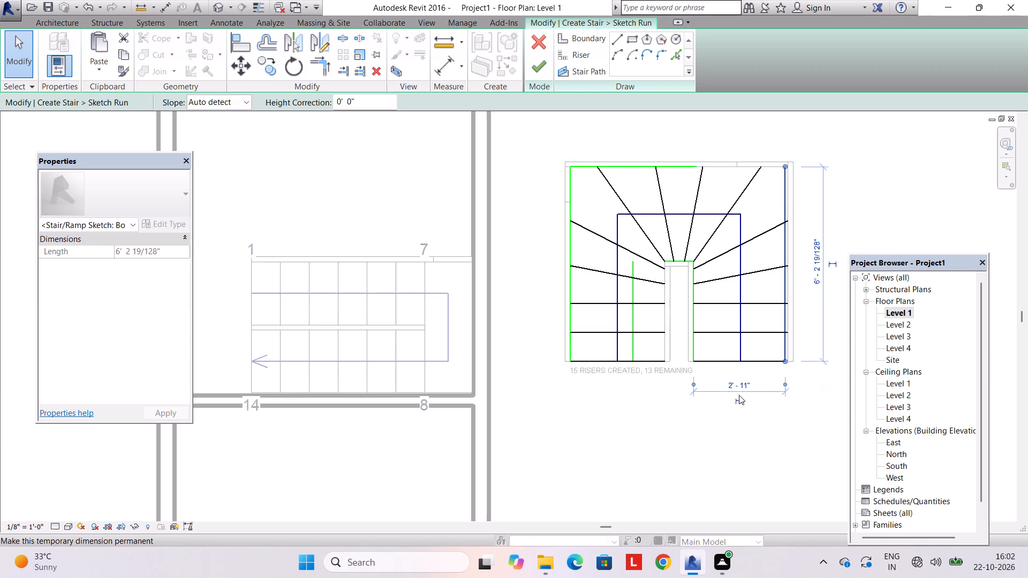
pyautogui.click(739, 379)
pyautogui.write("2'")
pyautogui.press('Return')
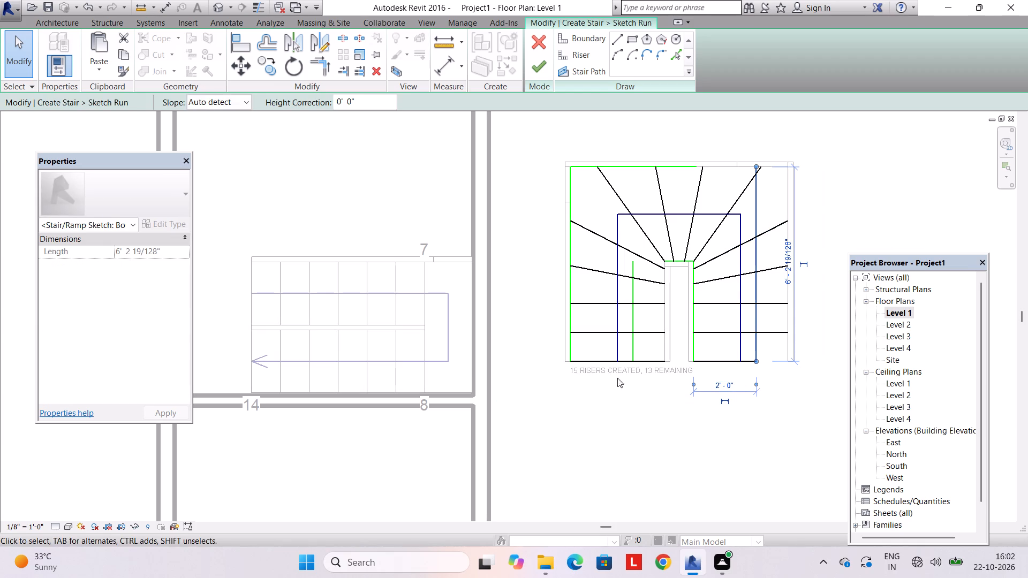
# Set the length of the left leg's end riser to 2'.
pyautogui.click(613, 362)
pyautogui.click(649, 362)
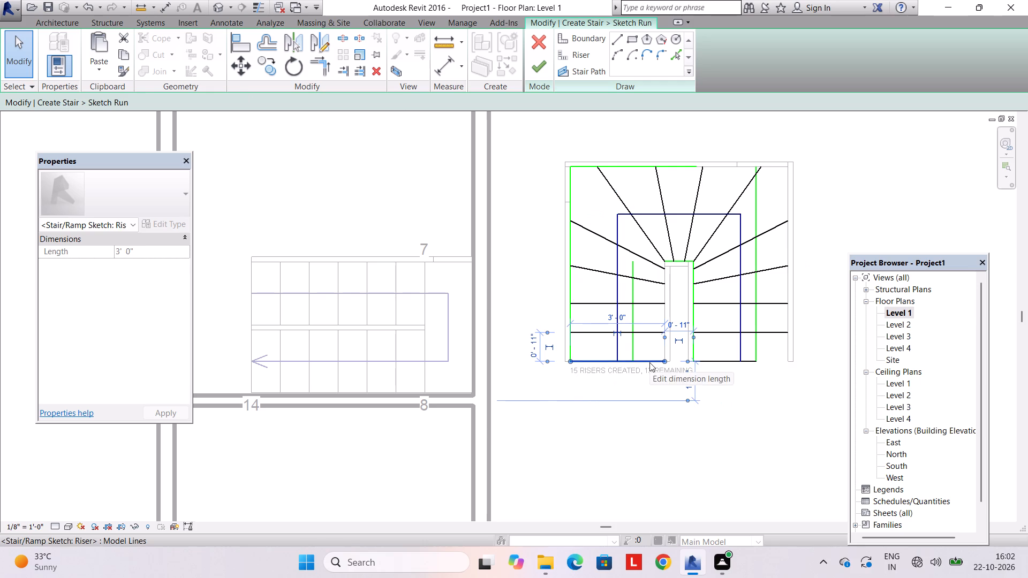
pyautogui.click(616, 313)
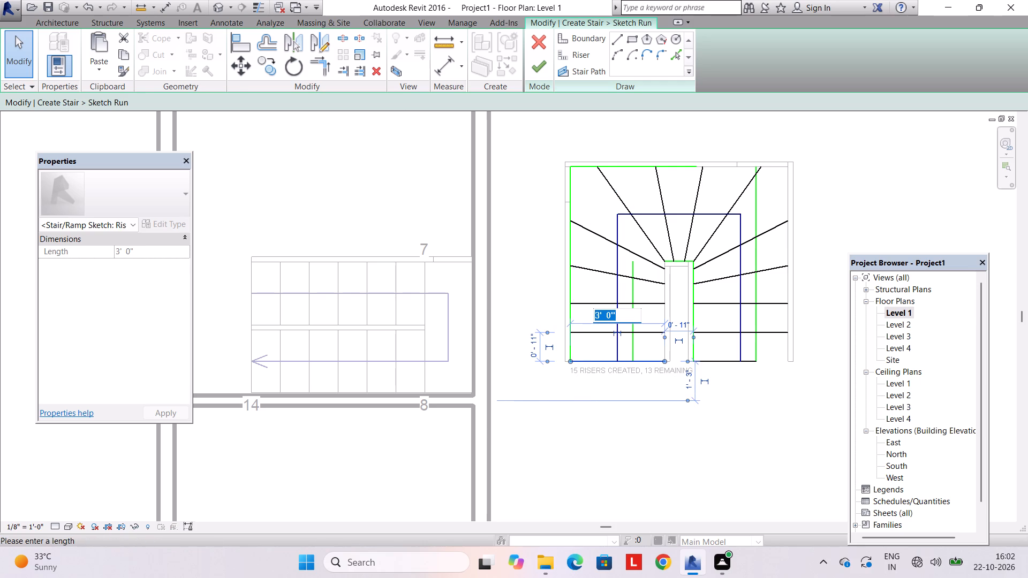
pyautogui.write("2'")
pyautogui.press('Return')
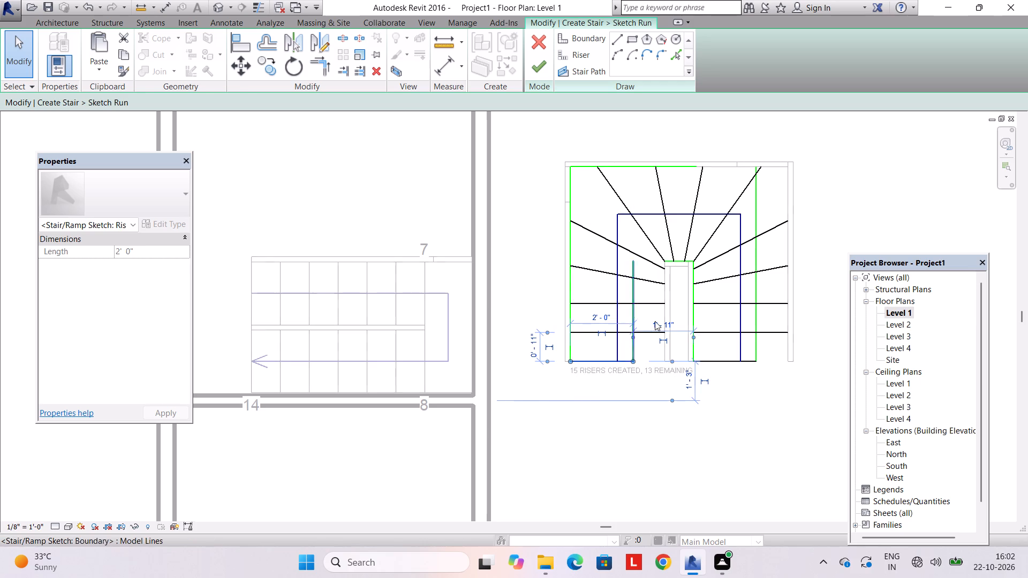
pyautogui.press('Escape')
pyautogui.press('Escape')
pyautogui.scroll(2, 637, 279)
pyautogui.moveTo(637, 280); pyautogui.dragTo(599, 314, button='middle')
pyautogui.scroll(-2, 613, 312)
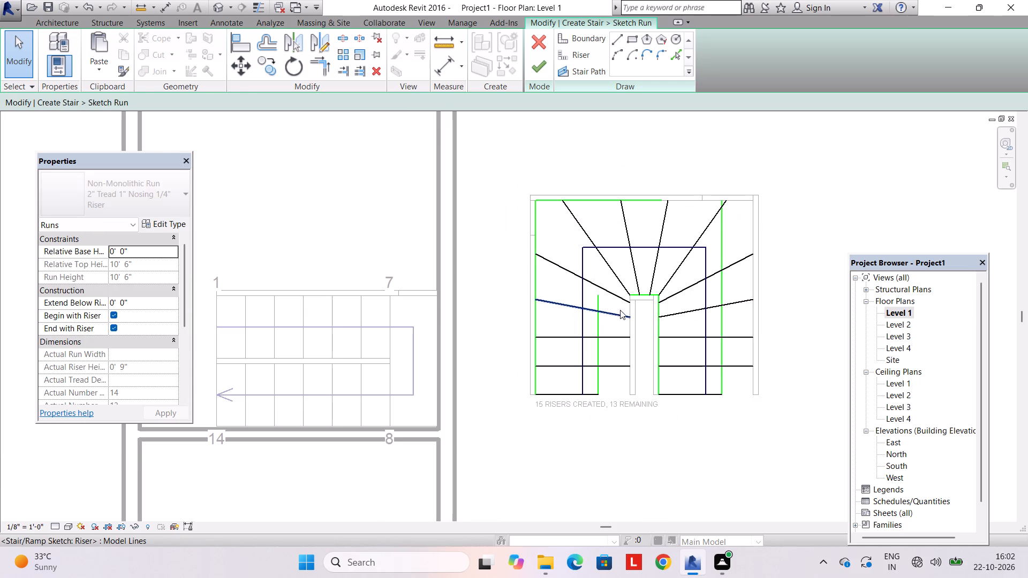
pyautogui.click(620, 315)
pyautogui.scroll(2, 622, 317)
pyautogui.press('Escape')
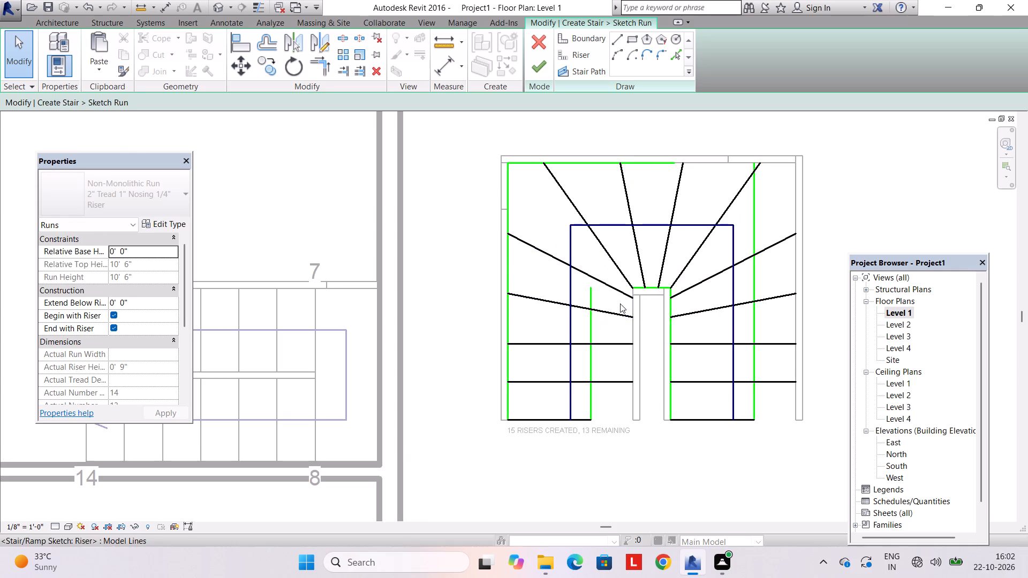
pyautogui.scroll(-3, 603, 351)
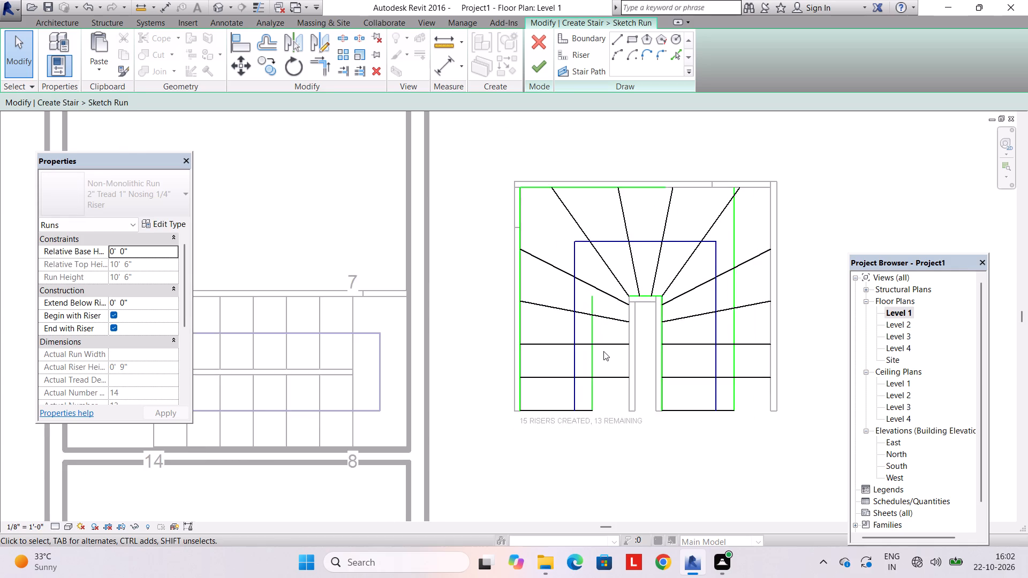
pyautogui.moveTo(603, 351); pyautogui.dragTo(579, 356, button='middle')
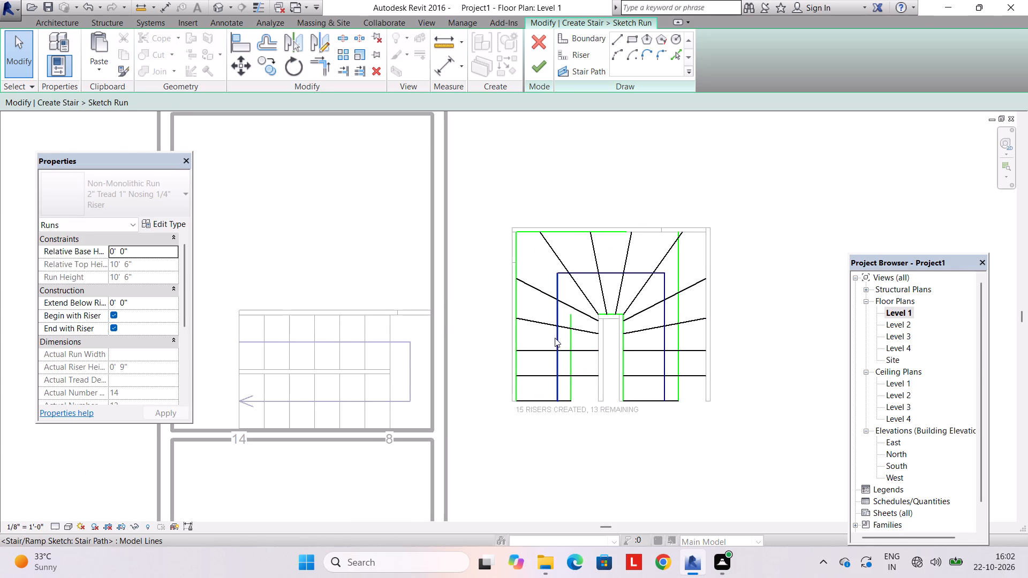
# Cancel the winder run's sketch mode and discard the boundary and riser edits made in it.
pyautogui.click(545, 14)
pyautogui.click(543, 28)
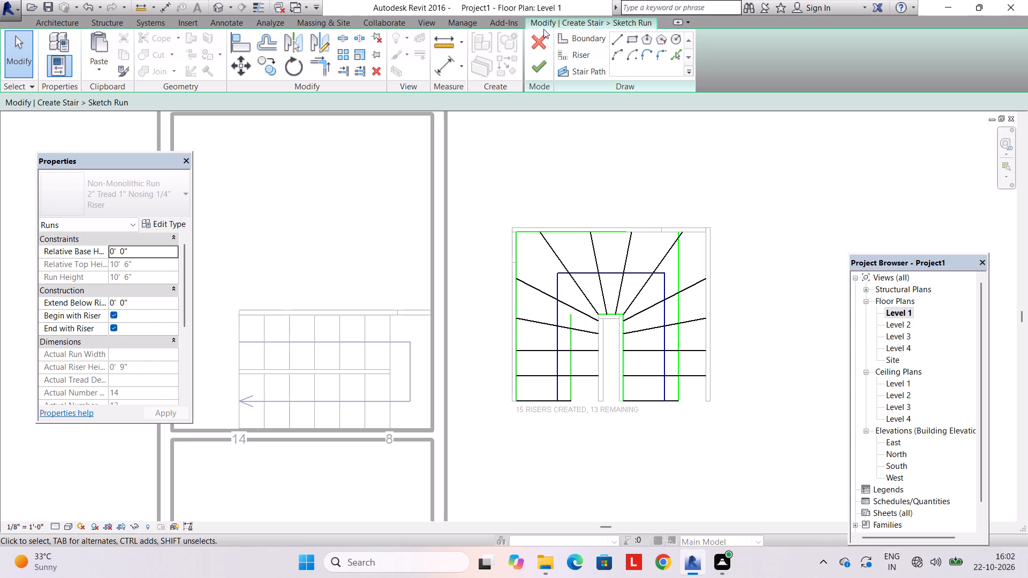
pyautogui.click(542, 35)
pyautogui.click(558, 289)
pyautogui.moveTo(509, 357); pyautogui.dragTo(551, 363, button='middle')
pyautogui.click(426, 311)
pyautogui.click(442, 296)
pyautogui.press('Escape')
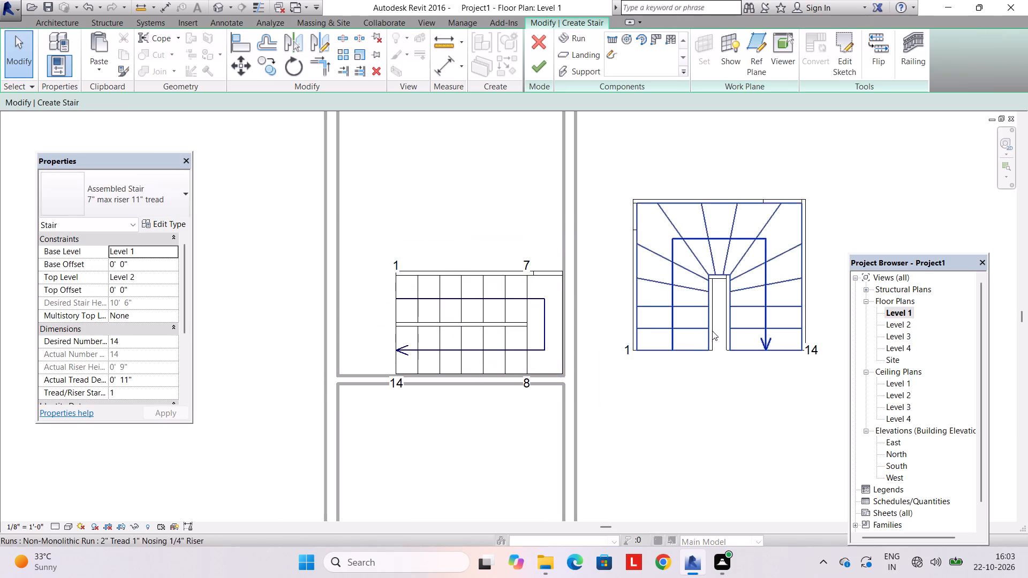
# Examine the winder run's type properties, including its tread and riser parameters, and close them without changes.
pyautogui.moveTo(712, 331); pyautogui.dragTo(599, 343, button='middle')
pyautogui.click(587, 336)
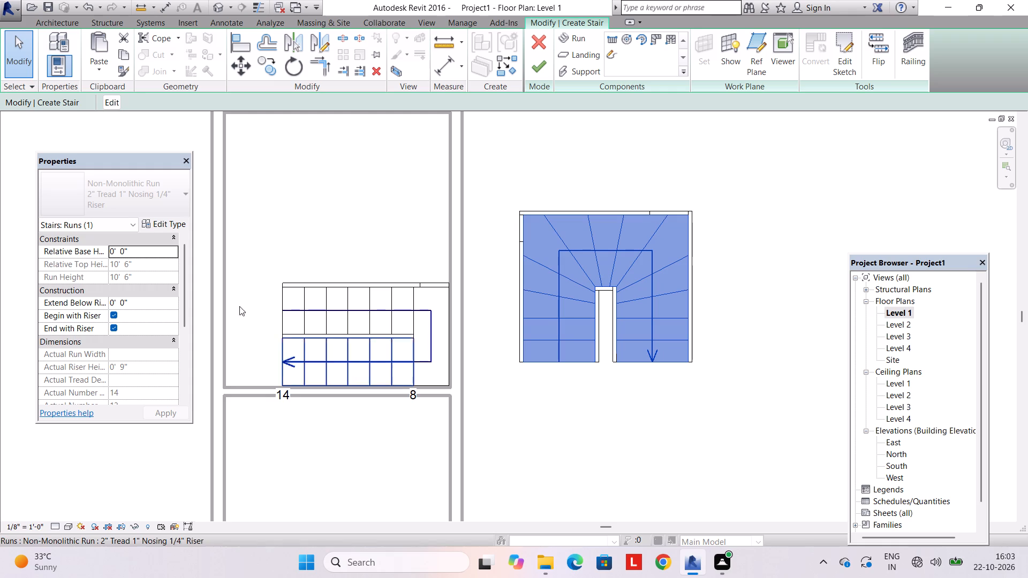
pyautogui.click(167, 227)
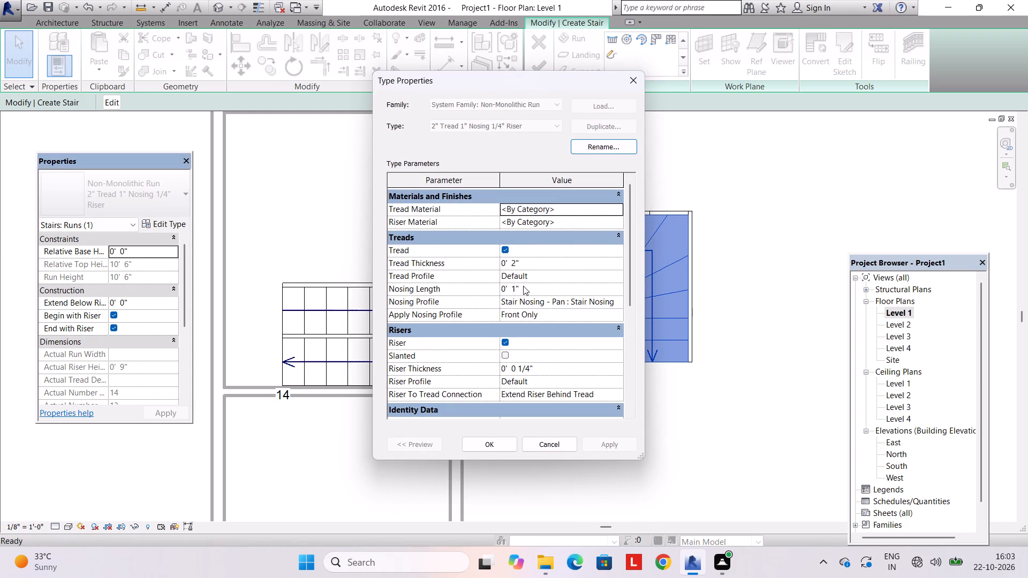
pyautogui.scroll(-5, 570, 324)
pyautogui.scroll(4, 570, 317)
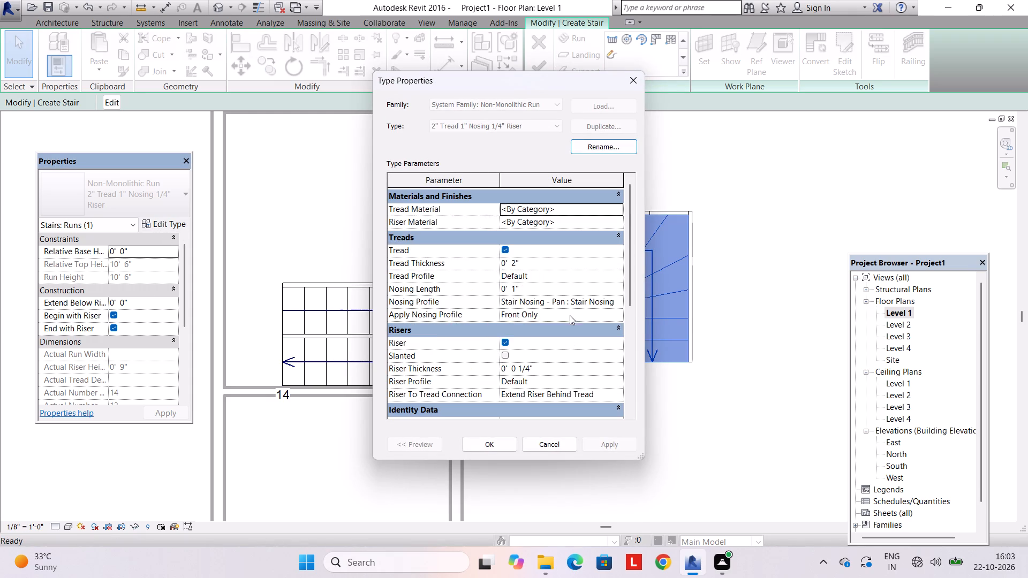
pyautogui.scroll(6, 570, 315)
pyautogui.click(631, 89)
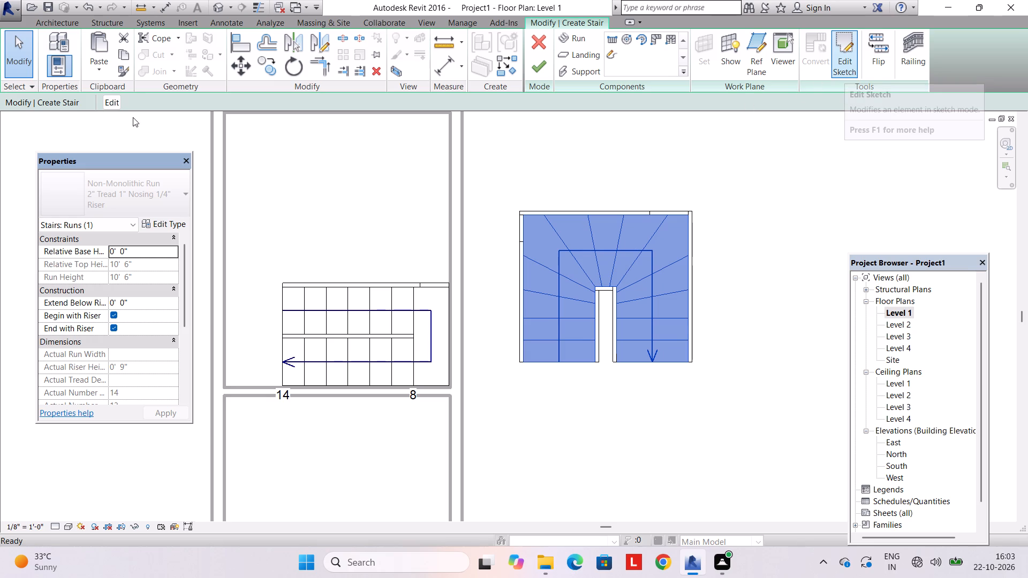
# Reopen the winder run's sketch and set the outer boundary line across the winder end to 4' 3".
pyautogui.click(113, 107)
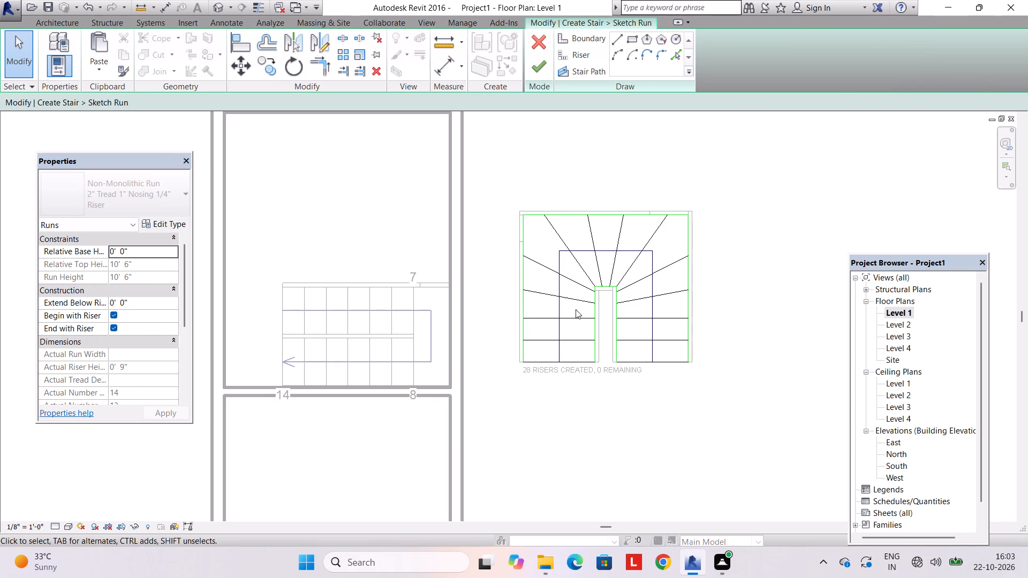
pyautogui.click(580, 362)
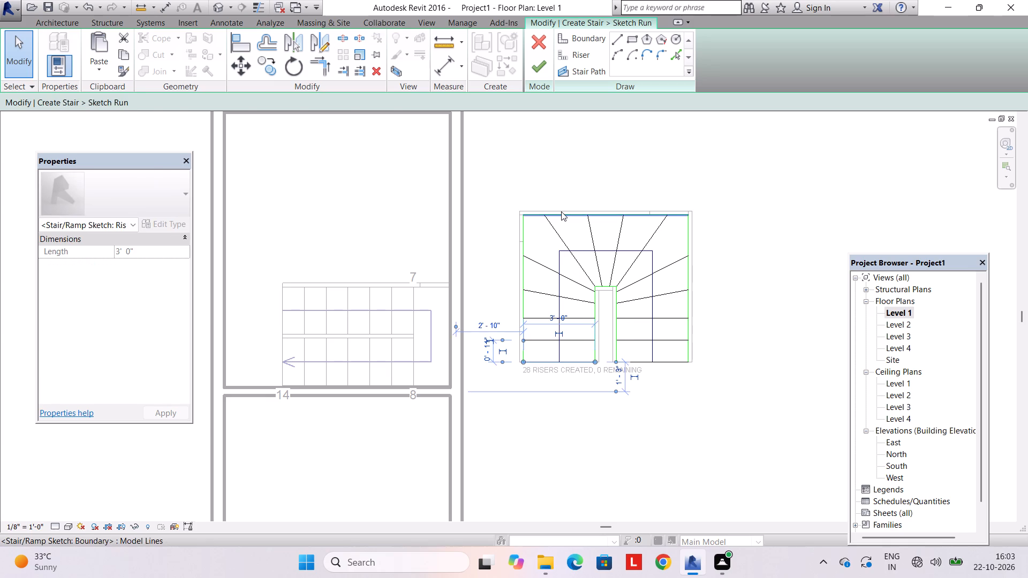
pyautogui.click(561, 211)
pyautogui.click(610, 175)
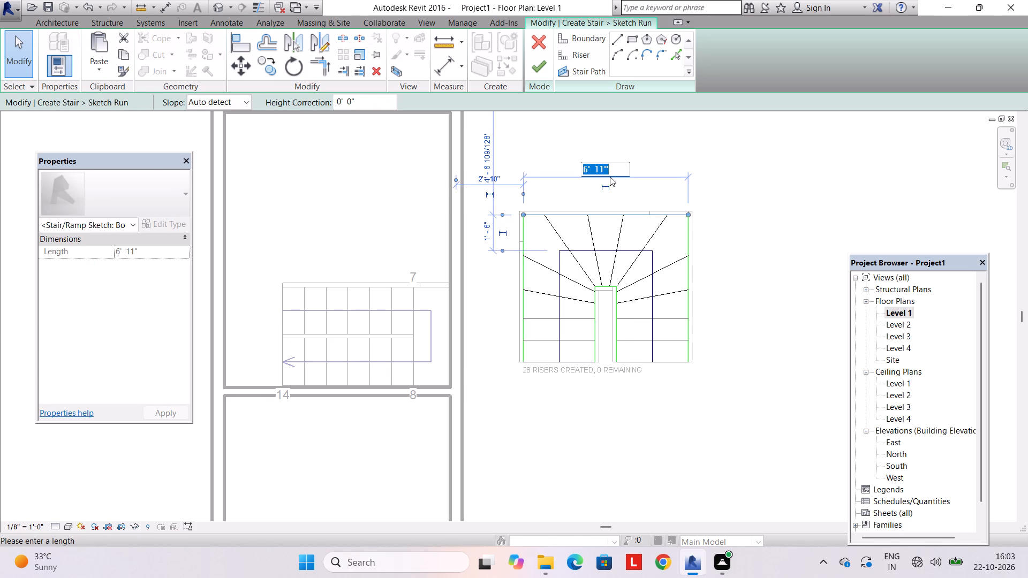
pyautogui.write("4'.")
pyautogui.press('BackSpace')
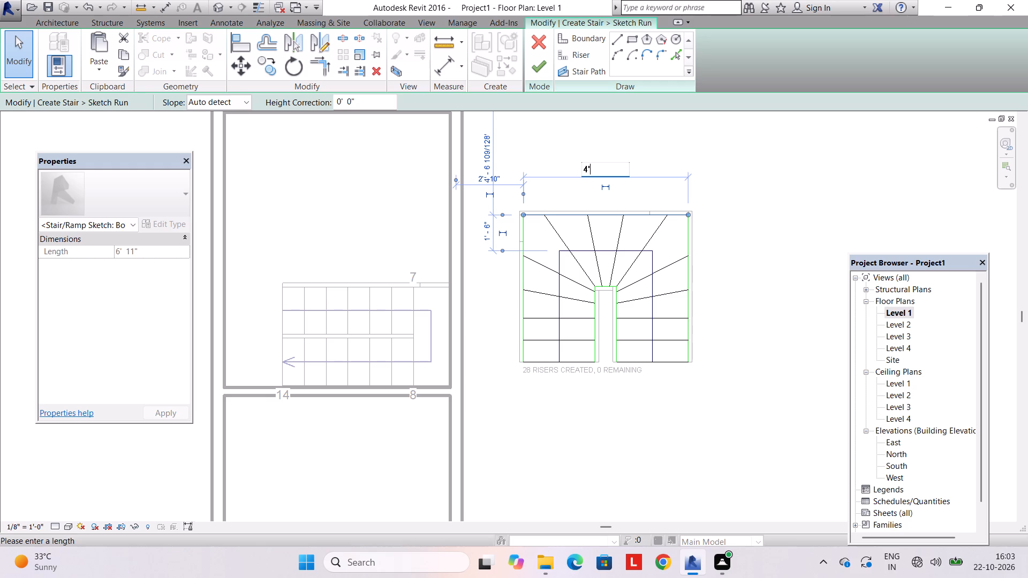
pyautogui.write('3"')
pyautogui.press('Return')
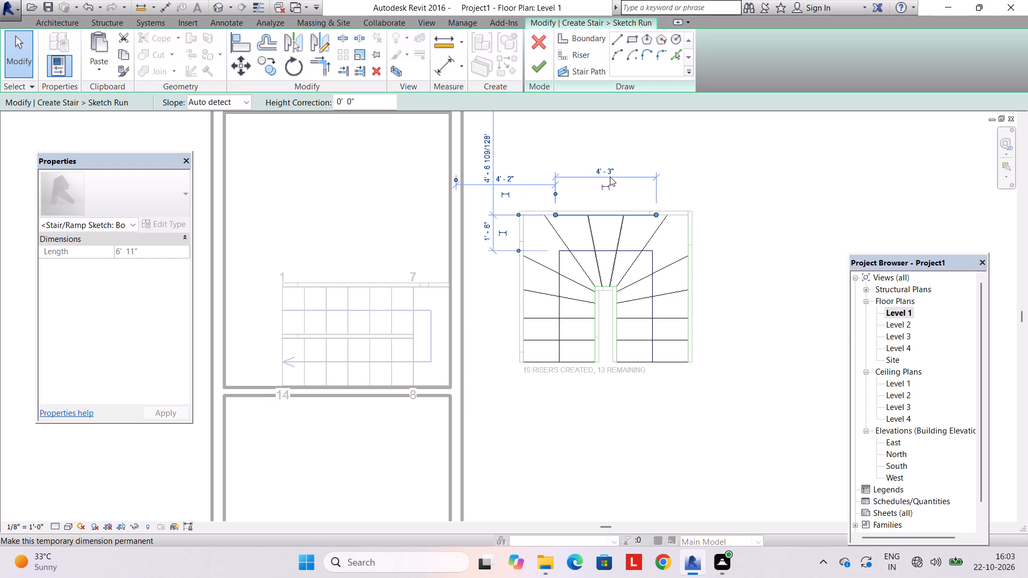
pyautogui.press('Escape')
pyautogui.press('Escape')
# Nudge the left leg's outer boundary line inward until it is about 1' 6 3/4" from its inner boundary line.
pyautogui.scroll(5, 628, 219)
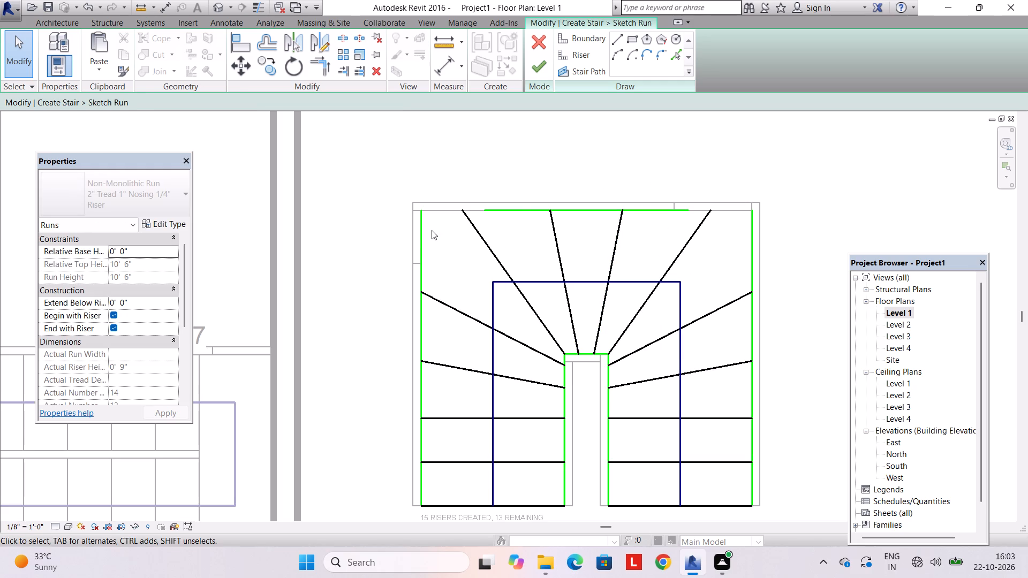
pyautogui.click(425, 235)
pyautogui.press('Right')
pyautogui.press('Right')
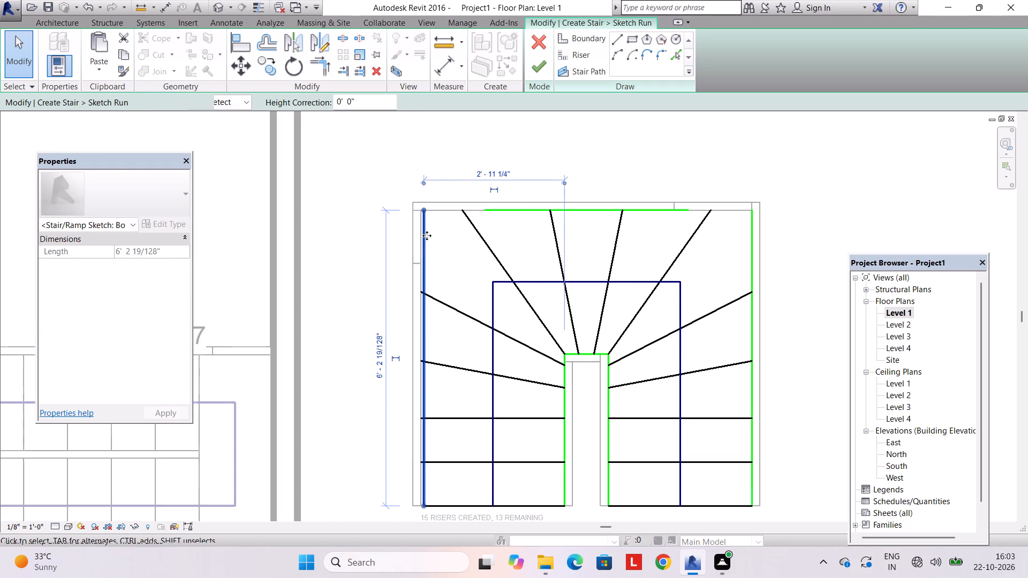
pyautogui.press('Right')
pyautogui.press('Right')
pyautogui.press('Right')
pyautogui.press('Right')
pyautogui.press('Right')
pyautogui.press('Right')
pyautogui.press('Right')
pyautogui.press('Right')
pyautogui.press('Right')
pyautogui.press('Right')
pyautogui.press('Right')
pyautogui.press('Right')
pyautogui.press('Right')
pyautogui.press('Right')
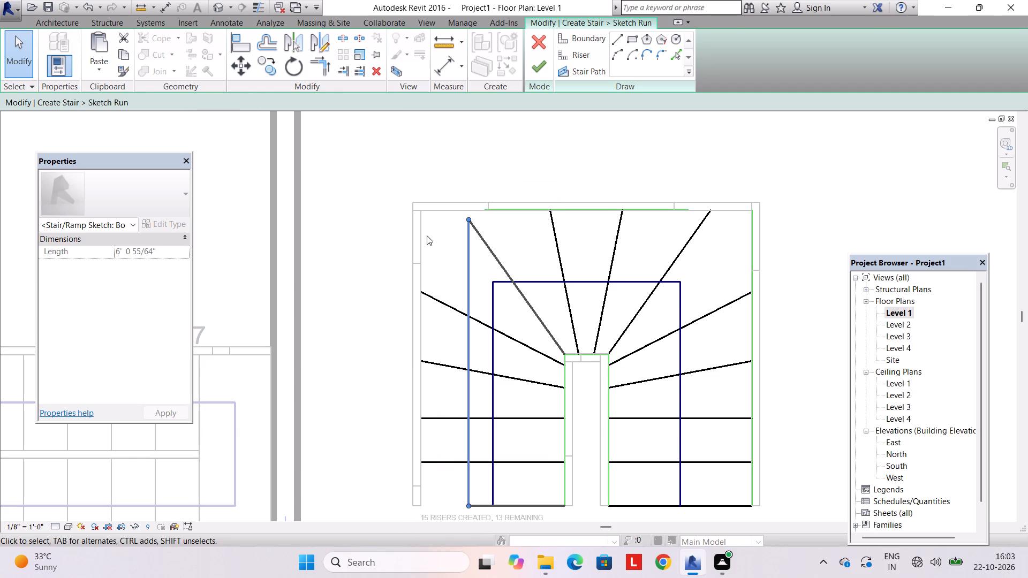
pyautogui.press('Right')
pyautogui.press('Right')
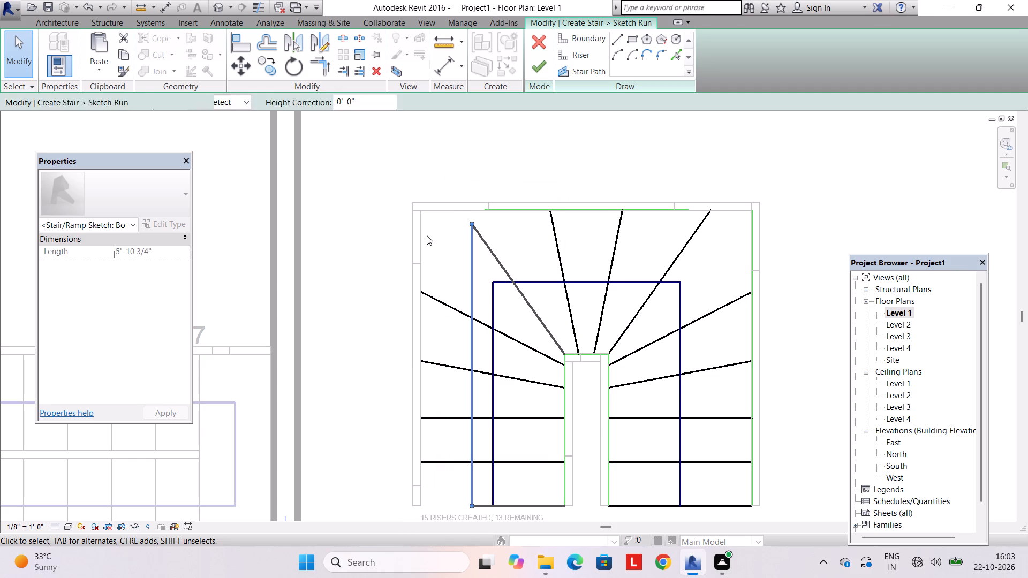
pyautogui.press('Right')
pyautogui.press('Right')
pyautogui.press('Right')
pyautogui.press('Right')
pyautogui.press('Right')
pyautogui.scroll(-1, 424, 242)
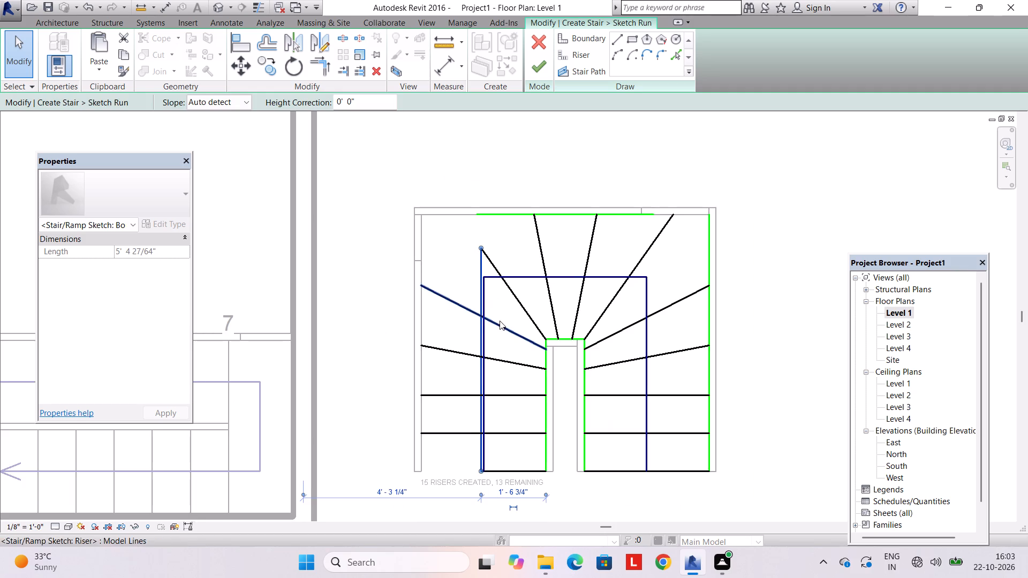
pyautogui.moveTo(500, 321); pyautogui.dragTo(487, 270, button='middle')
pyautogui.press('Escape')
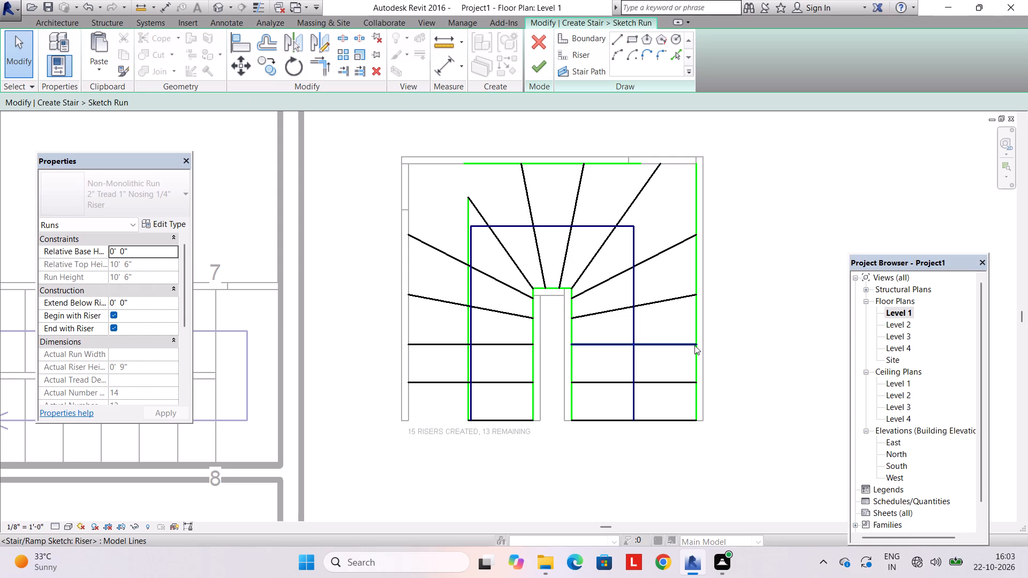
# Move the right leg's outer boundary line inward, 2' from its inner boundary line.
pyautogui.click(694, 345)
pyautogui.click(694, 323)
pyautogui.press('Left')
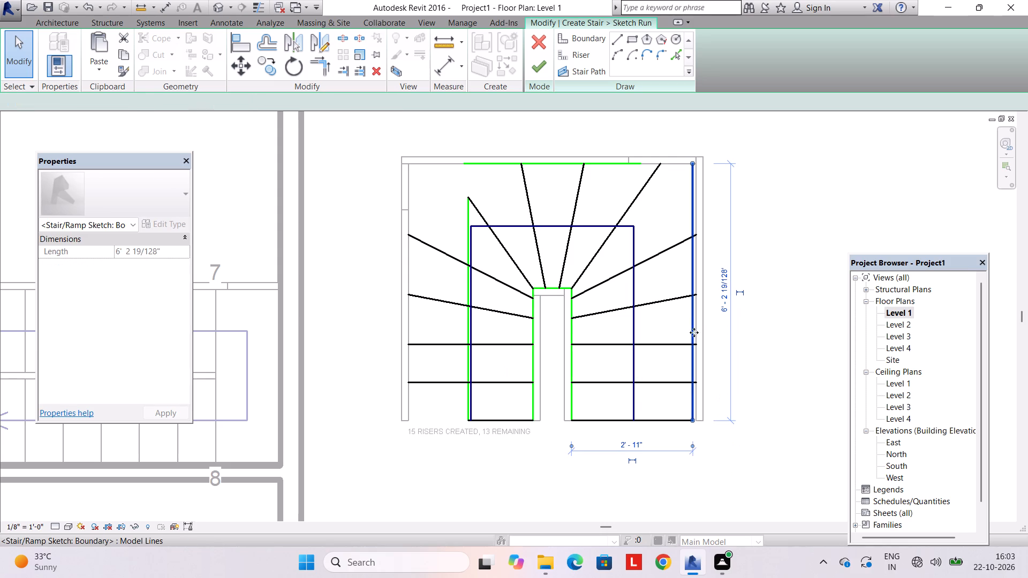
pyautogui.click(622, 439)
pyautogui.write("2'")
pyautogui.press('Return')
pyautogui.press('Escape')
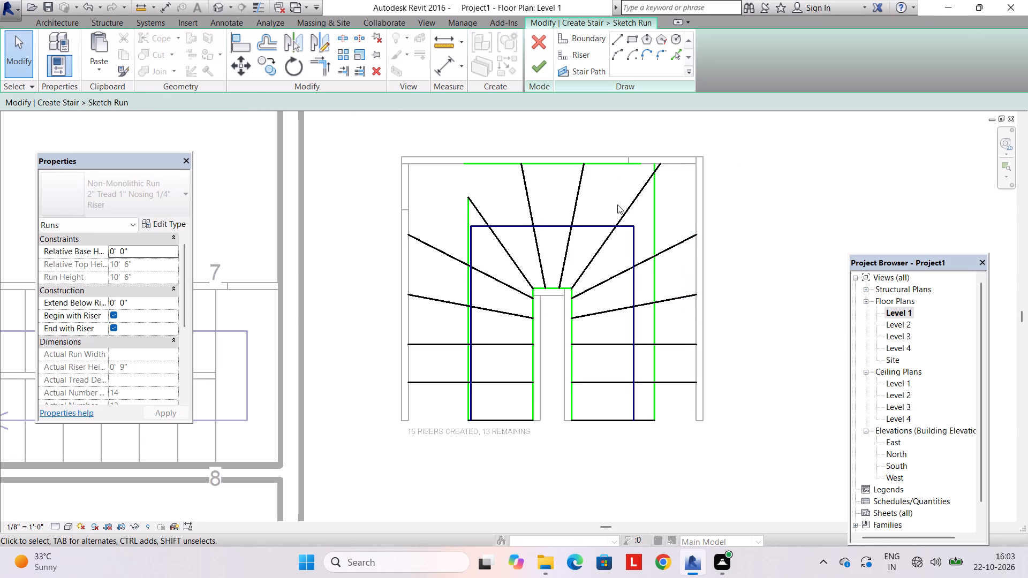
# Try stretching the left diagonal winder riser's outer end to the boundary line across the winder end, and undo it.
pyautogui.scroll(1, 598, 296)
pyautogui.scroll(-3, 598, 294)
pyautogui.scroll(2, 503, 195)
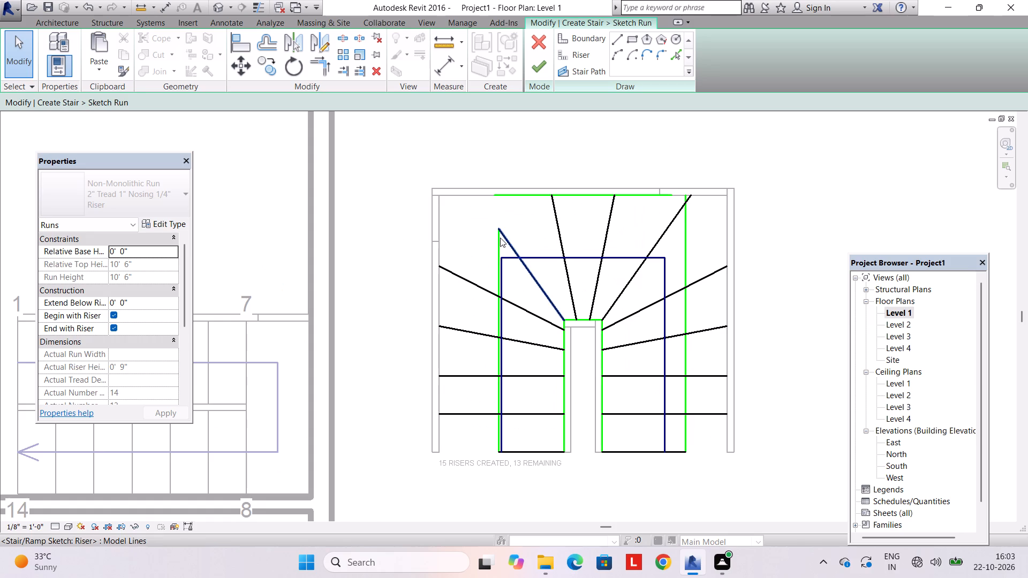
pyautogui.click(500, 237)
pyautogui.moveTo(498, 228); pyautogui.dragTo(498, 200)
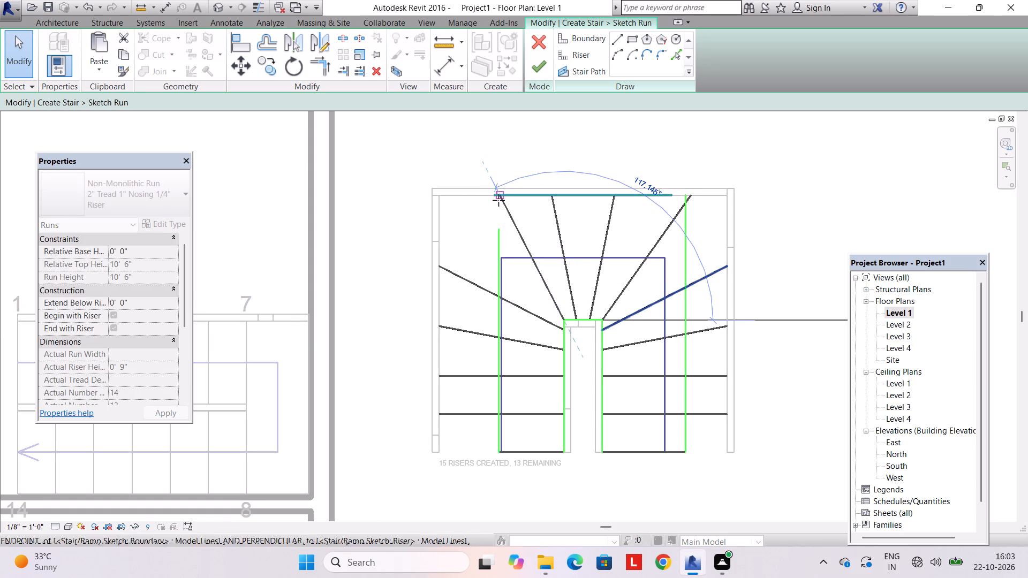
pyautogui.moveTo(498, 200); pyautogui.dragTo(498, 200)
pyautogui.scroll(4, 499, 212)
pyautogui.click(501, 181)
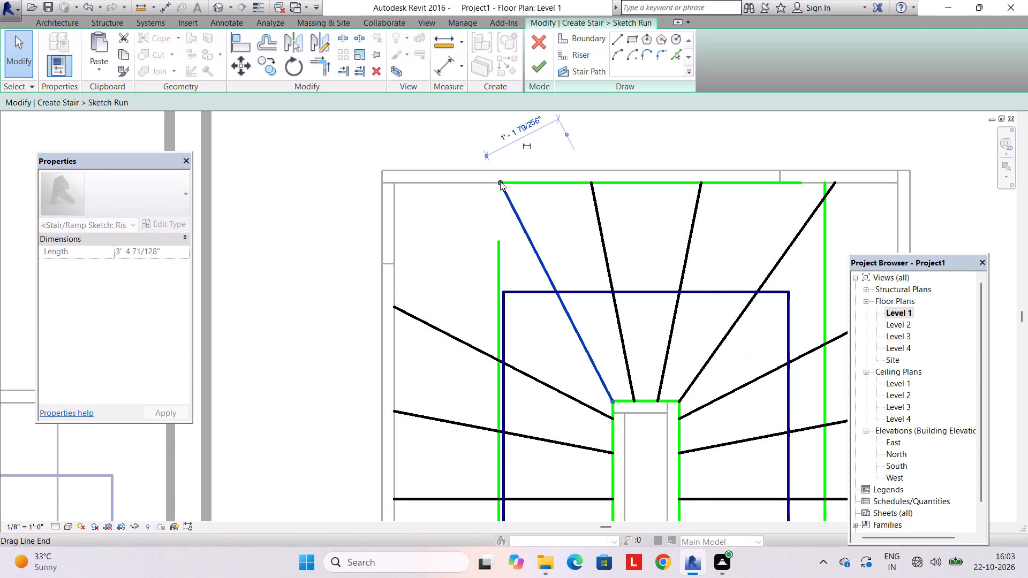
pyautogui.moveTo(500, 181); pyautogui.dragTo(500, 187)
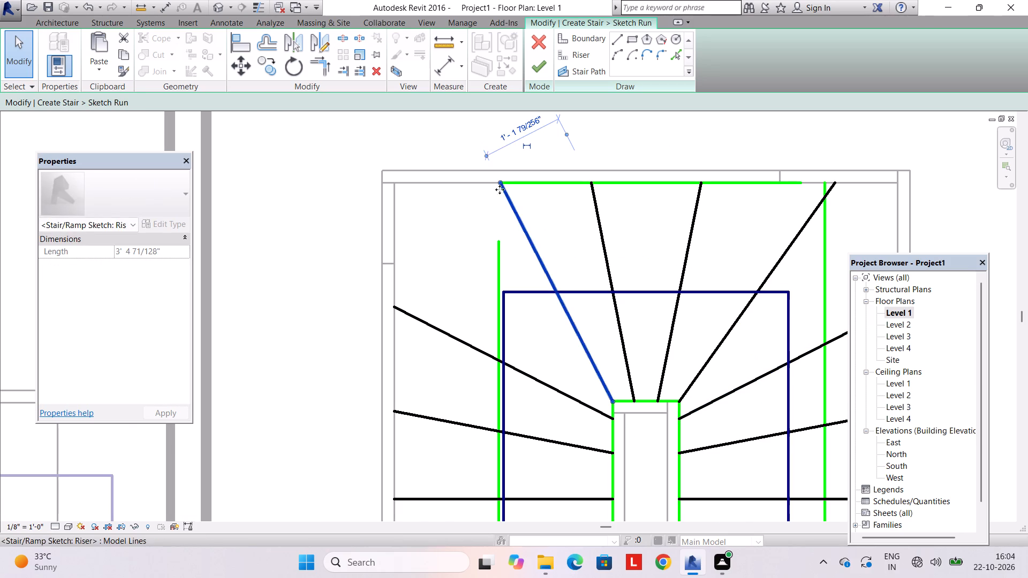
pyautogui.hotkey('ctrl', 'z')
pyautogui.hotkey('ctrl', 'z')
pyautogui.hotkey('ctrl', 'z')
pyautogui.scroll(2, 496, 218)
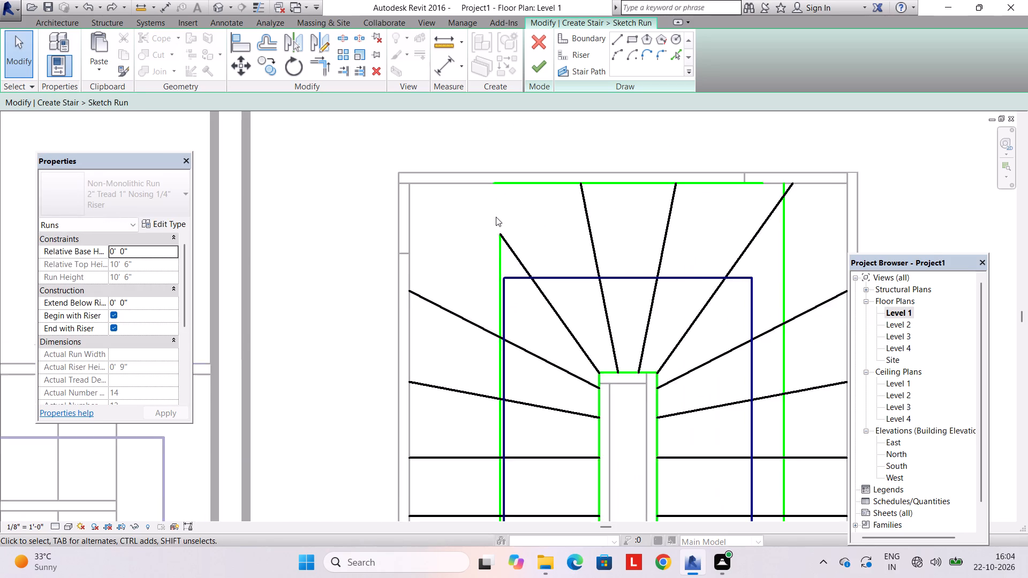
# Extend the left leg's outer boundary line up to the boundary line across the winder end.
pyautogui.scroll(4, 496, 217)
pyautogui.click(505, 264)
pyautogui.scroll(4, 499, 250)
pyautogui.moveTo(503, 237); pyautogui.dragTo(503, 234)
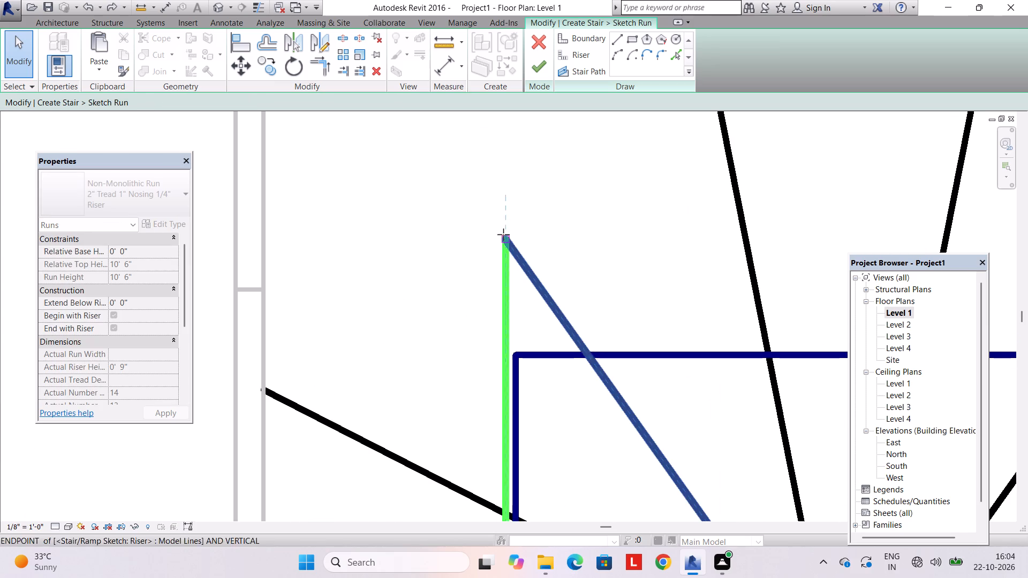
pyautogui.moveTo(503, 234); pyautogui.dragTo(495, 123)
pyautogui.scroll(-1, 503, 181)
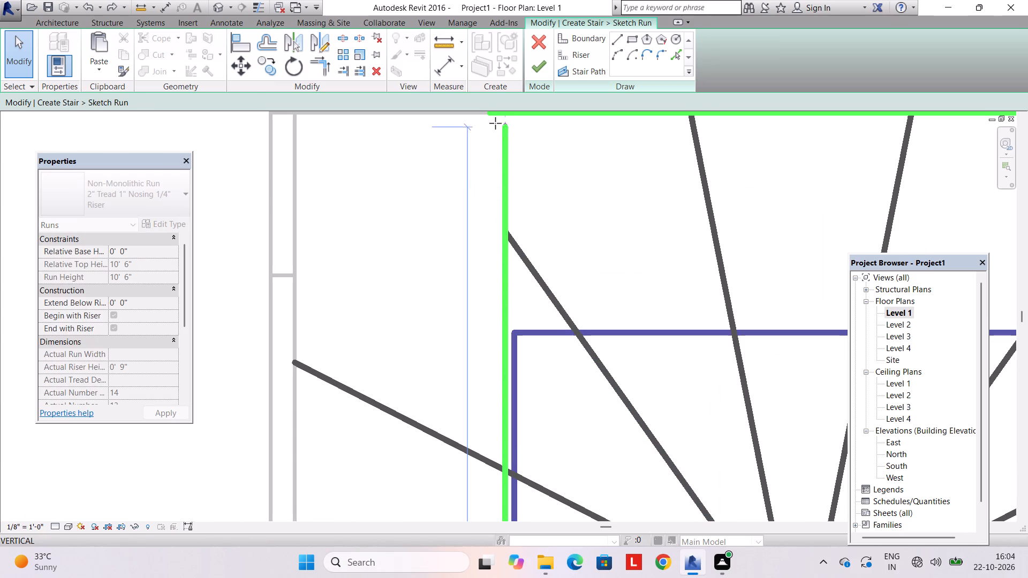
pyautogui.moveTo(495, 123); pyautogui.dragTo(497, 117)
pyautogui.moveTo(515, 177); pyautogui.dragTo(449, 243, button='middle')
pyautogui.press('Escape')
pyautogui.scroll(-7, 530, 241)
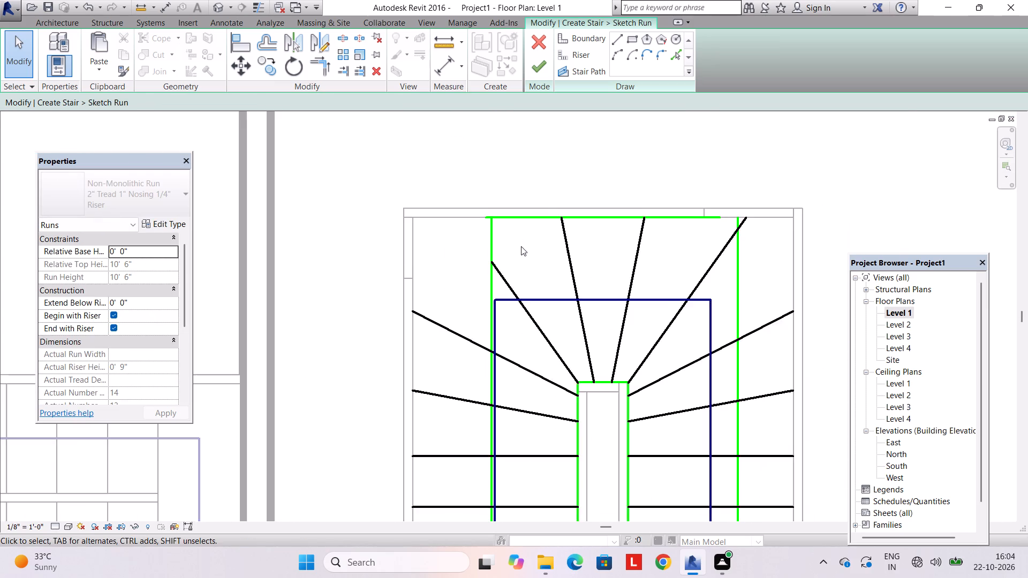
# Check the lengths of the left leg's end riser and the outer boundary line across the winder end.
pyautogui.moveTo(520, 246); pyautogui.dragTo(394, 191, button='middle')
pyautogui.scroll(2, 618, 226)
pyautogui.scroll(-4, 499, 374)
pyautogui.moveTo(490, 367); pyautogui.dragTo(496, 343, button='middle')
pyautogui.moveTo(482, 425); pyautogui.dragTo(491, 400, button='middle')
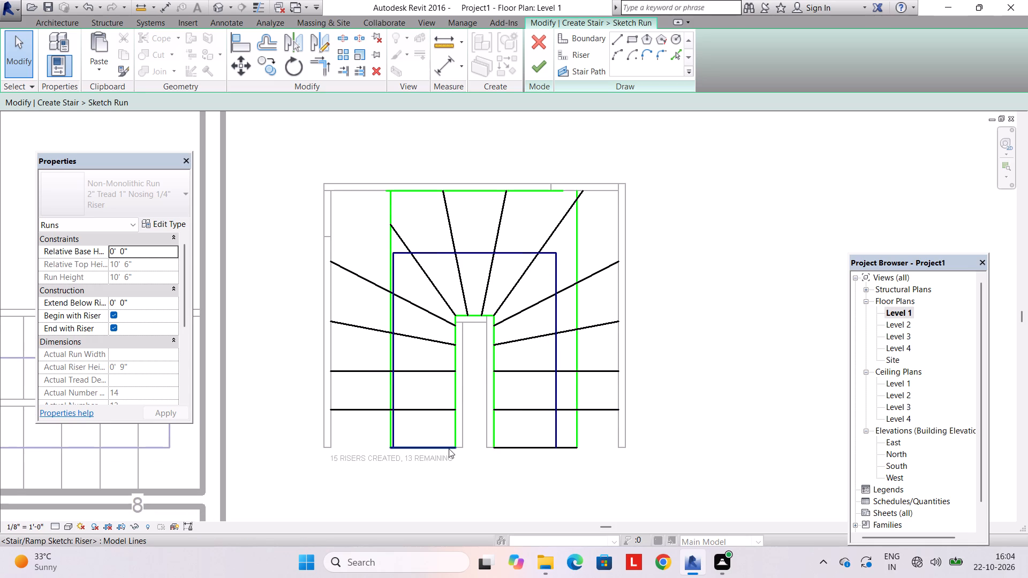
pyautogui.click(443, 446)
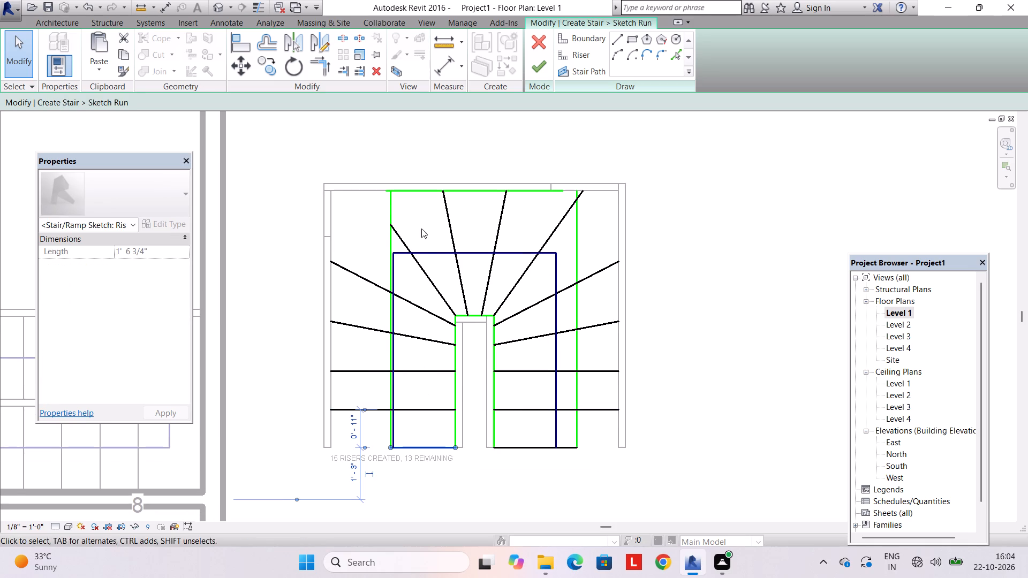
pyautogui.click(430, 191)
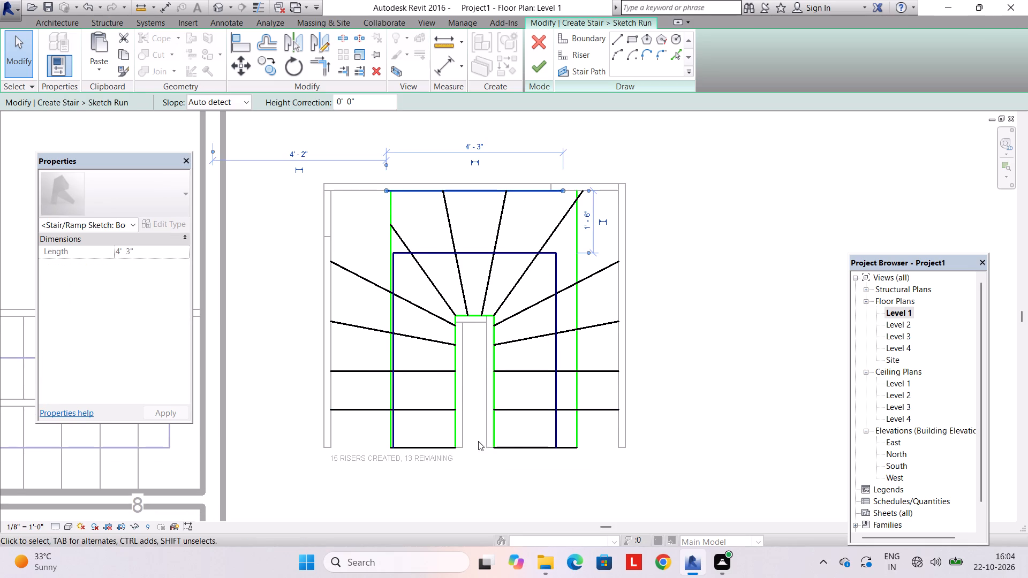
# Check the right leg's end riser length and try measuring its outer boundary line from its inner boundary line.
pyautogui.click(522, 448)
pyautogui.scroll(-1, 520, 463)
pyautogui.moveTo(520, 463); pyautogui.dragTo(532, 400, button='middle')
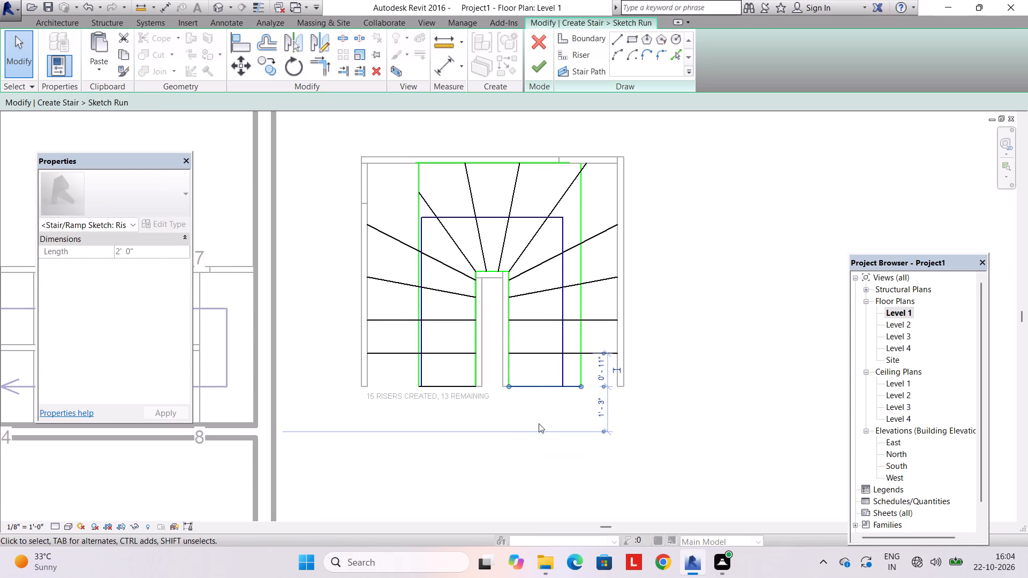
pyautogui.click(582, 362)
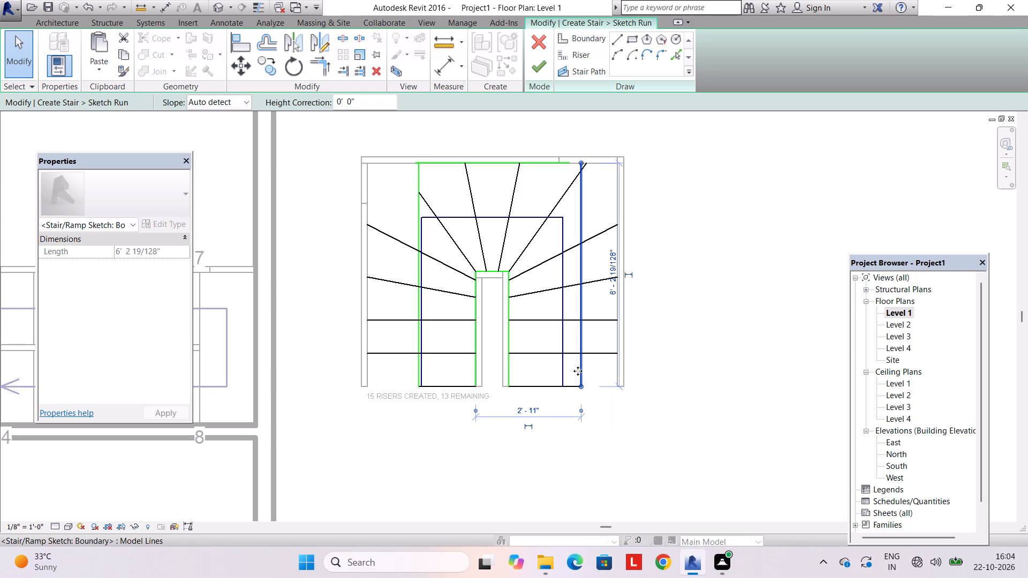
pyautogui.click(475, 408)
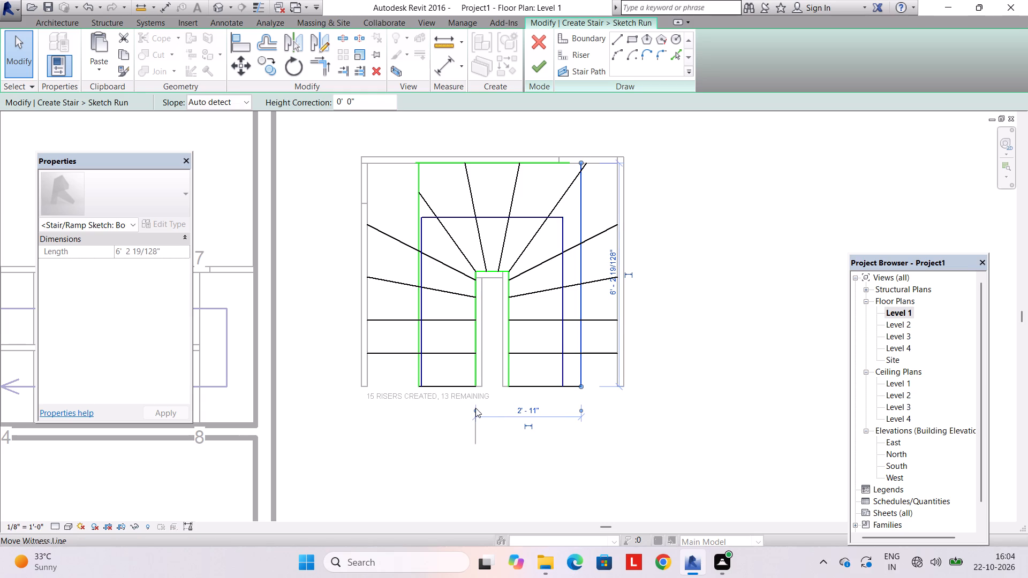
pyautogui.click(474, 410)
pyautogui.moveTo(475, 410); pyautogui.dragTo(514, 406)
pyautogui.moveTo(514, 406); pyautogui.dragTo(509, 406)
pyautogui.click(581, 409)
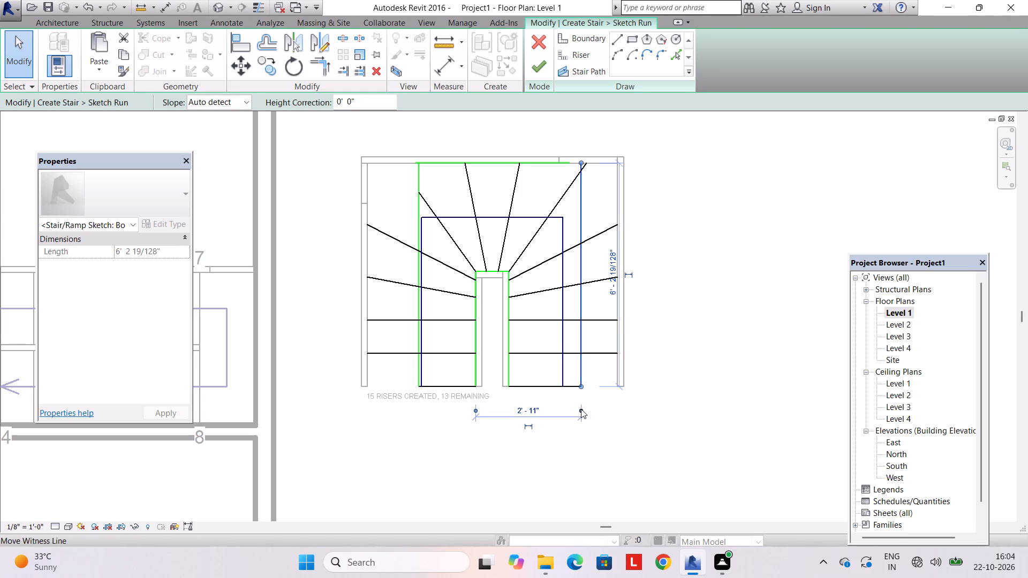
pyautogui.doubleClick(581, 409)
pyautogui.click(580, 410)
pyautogui.scroll(3, 553, 416)
pyautogui.press('Escape')
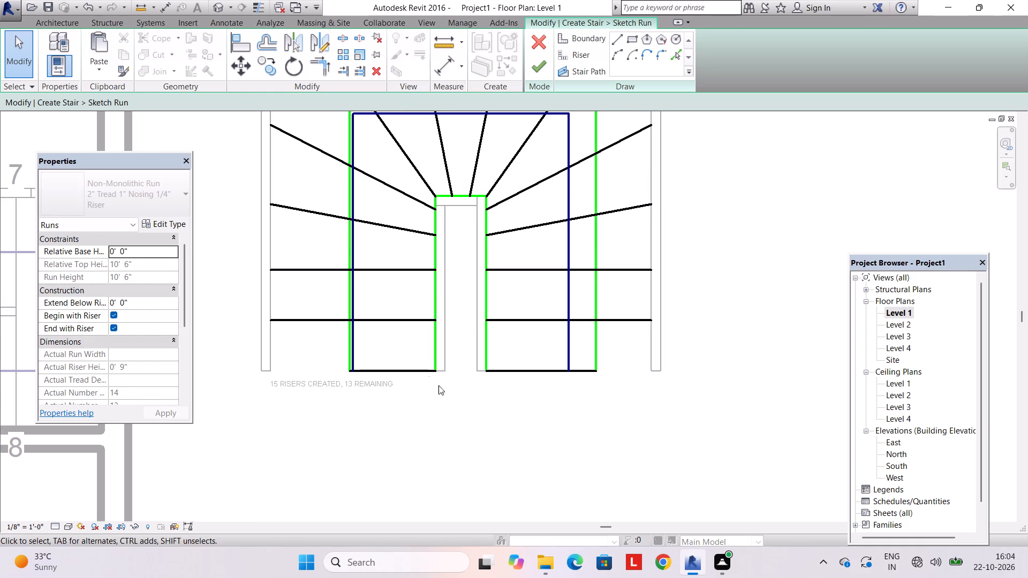
# Check the length of the riser next to the left leg's end riser.
pyautogui.click(419, 366)
pyautogui.scroll(-3, 410, 410)
pyautogui.moveTo(410, 410); pyautogui.dragTo(410, 422, button='middle')
pyautogui.scroll(3, 369, 413)
pyautogui.click(389, 338)
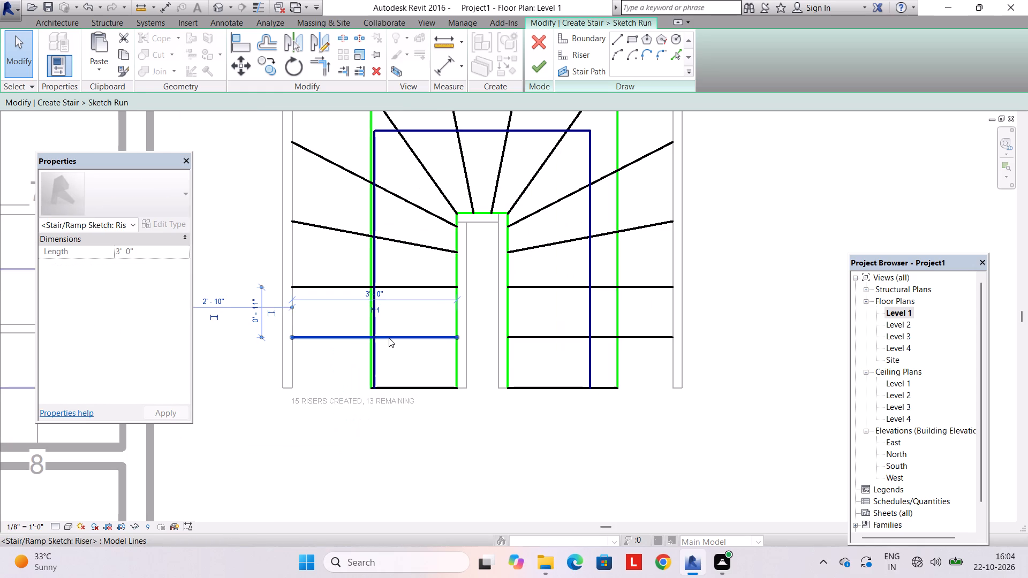
pyautogui.scroll(-4, 341, 356)
pyautogui.press('Escape')
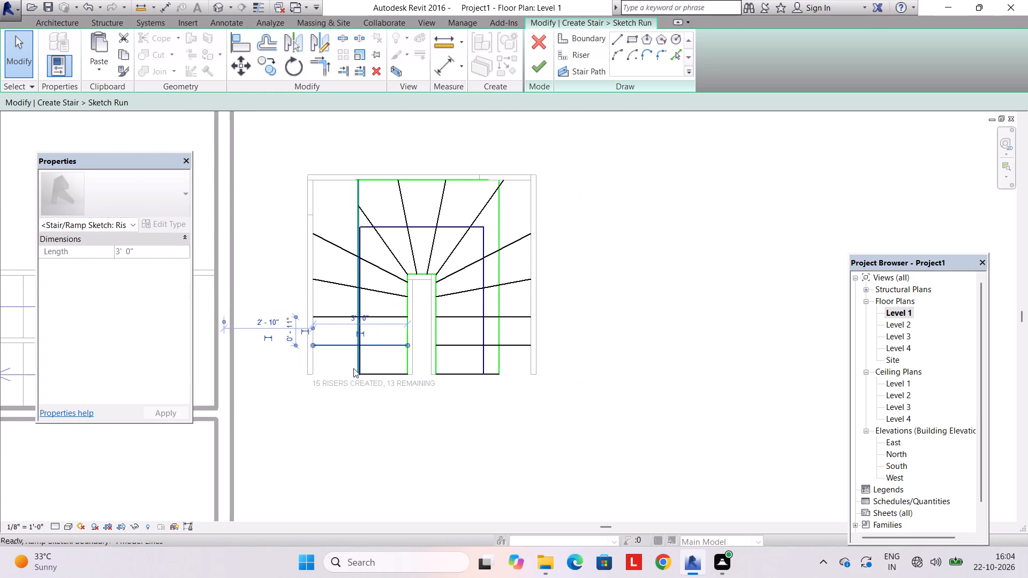
pyautogui.moveTo(359, 382); pyautogui.dragTo(357, 396, button='middle')
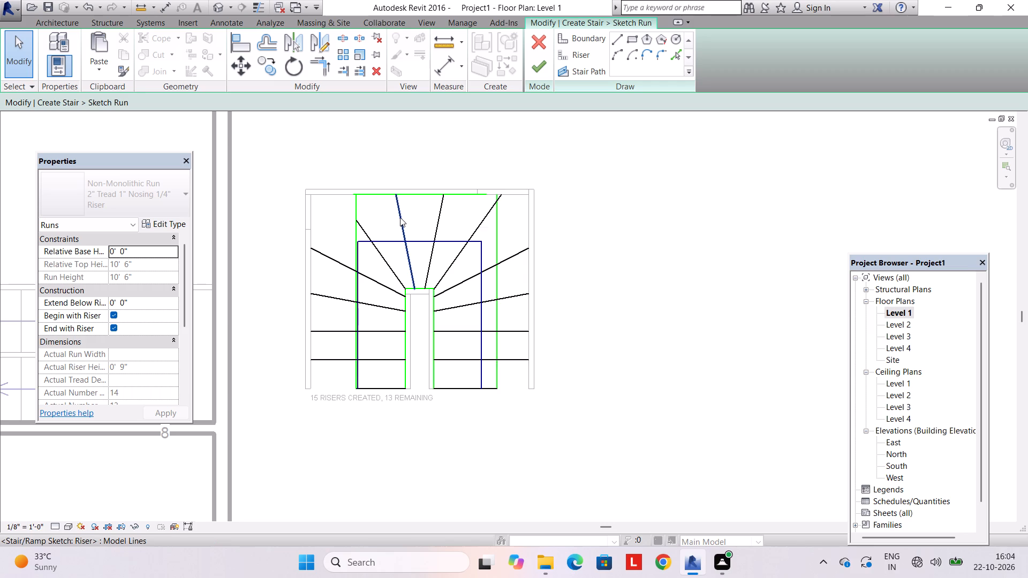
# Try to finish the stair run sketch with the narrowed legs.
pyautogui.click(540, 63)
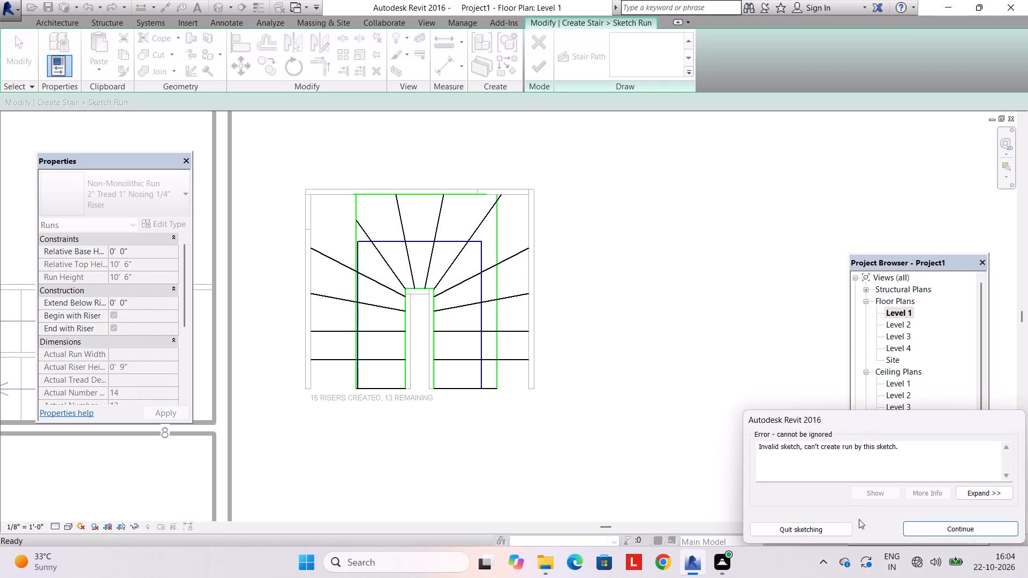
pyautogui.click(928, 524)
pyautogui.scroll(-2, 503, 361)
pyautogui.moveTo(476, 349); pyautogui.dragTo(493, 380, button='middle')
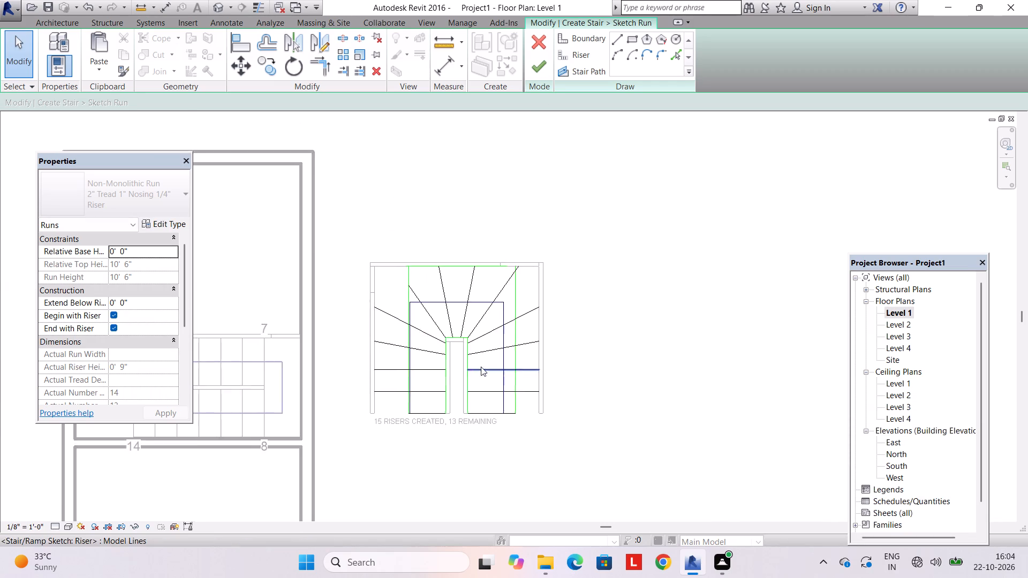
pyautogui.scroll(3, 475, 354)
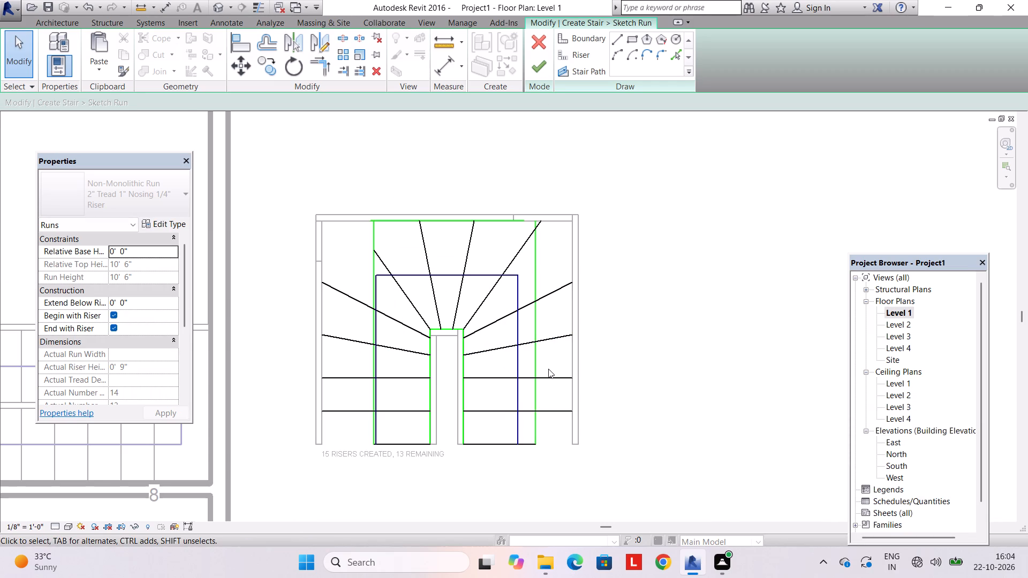
# Discard the run sketch changes and reopen the U-shaped winder run's sketch for editing.
pyautogui.click(539, 39)
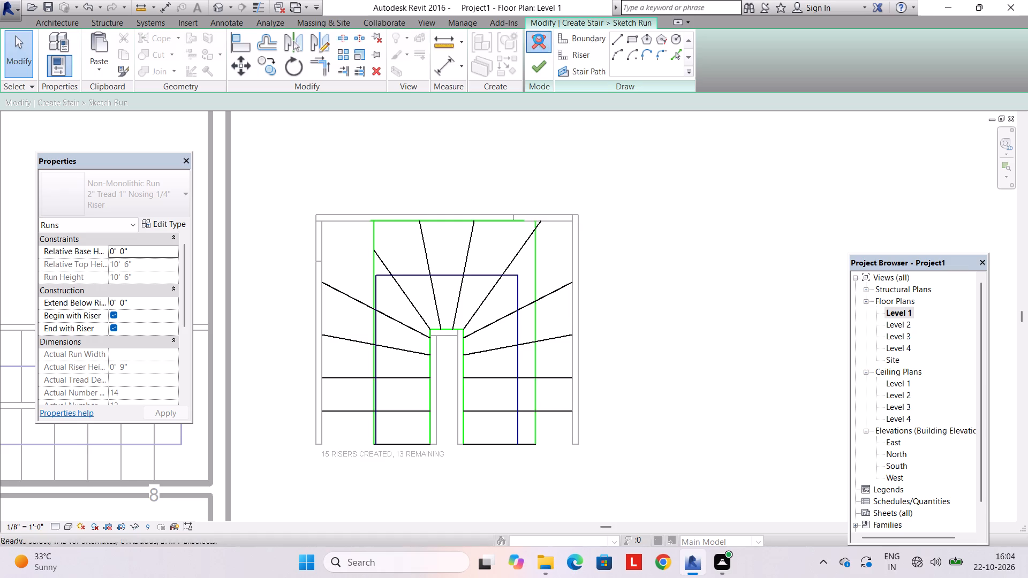
pyautogui.click(548, 288)
pyautogui.scroll(-3, 526, 275)
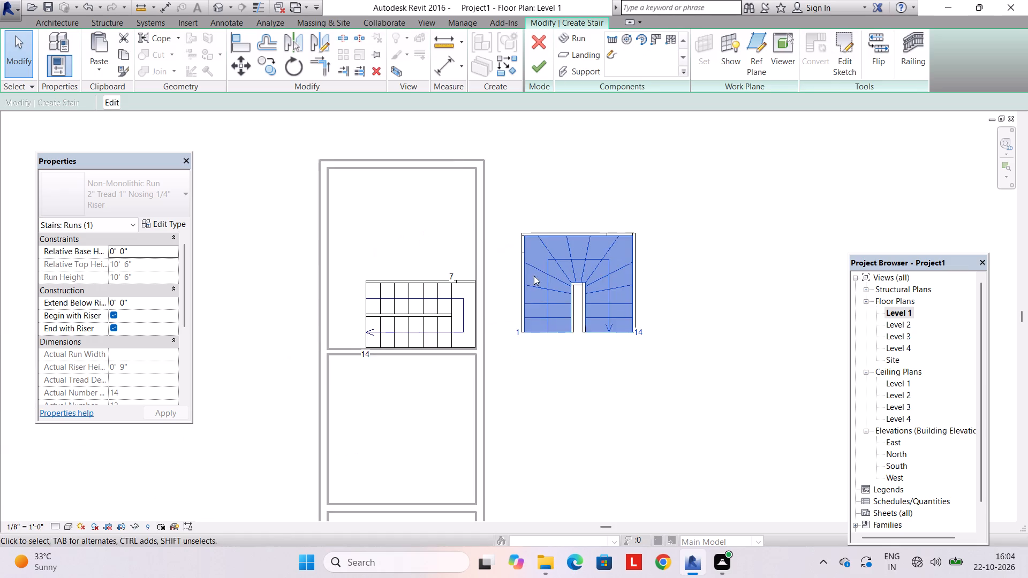
pyautogui.moveTo(534, 276); pyautogui.dragTo(512, 291, button='middle')
pyautogui.press('Escape')
pyautogui.click(530, 310)
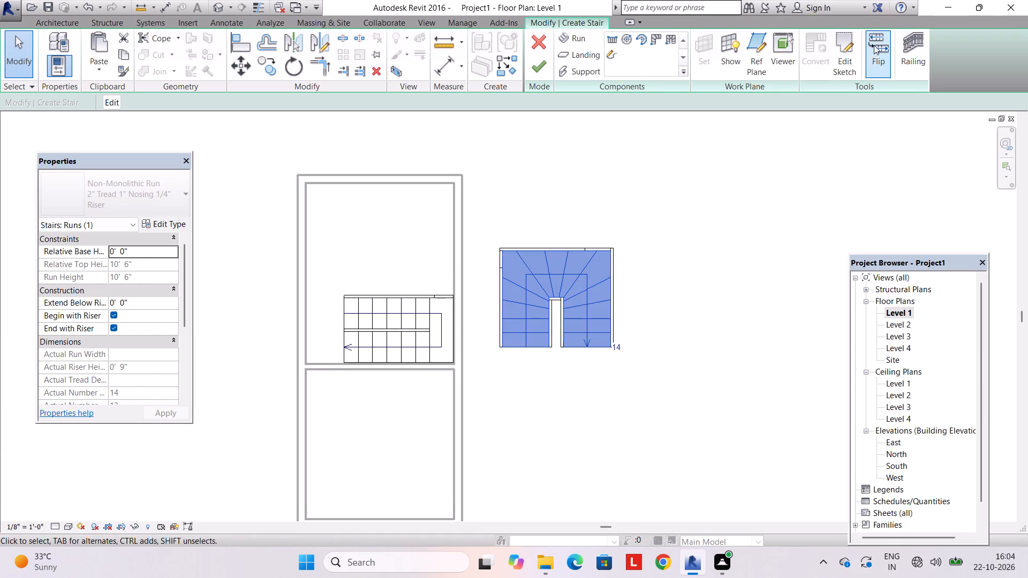
pyautogui.click(837, 64)
pyautogui.scroll(7, 603, 278)
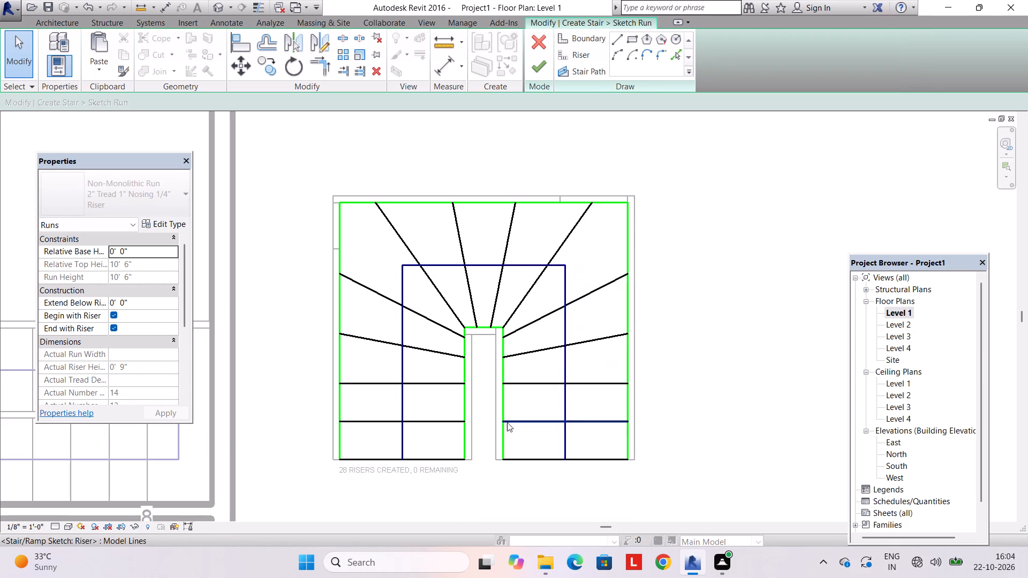
pyautogui.moveTo(504, 424); pyautogui.dragTo(507, 390, button='middle')
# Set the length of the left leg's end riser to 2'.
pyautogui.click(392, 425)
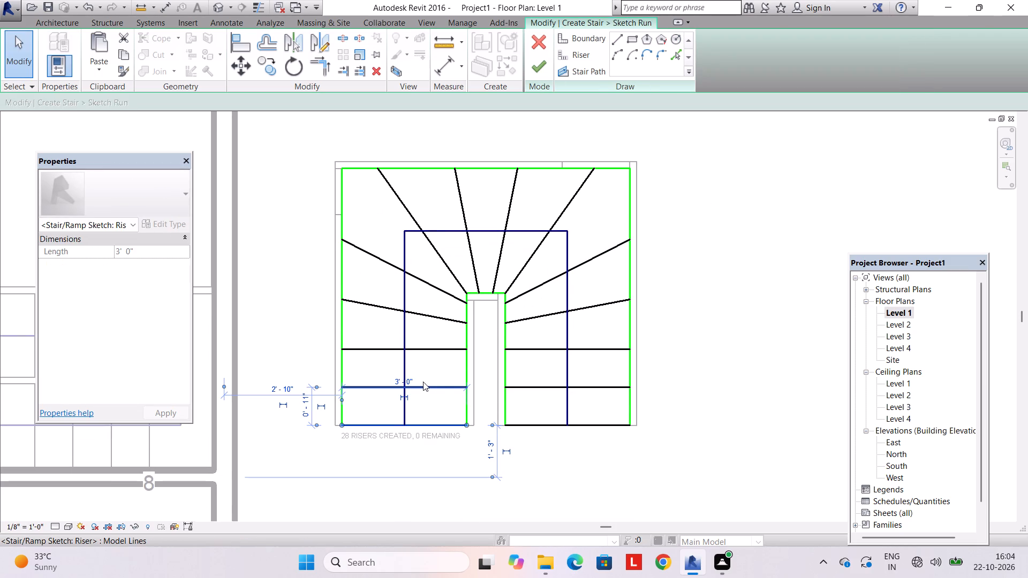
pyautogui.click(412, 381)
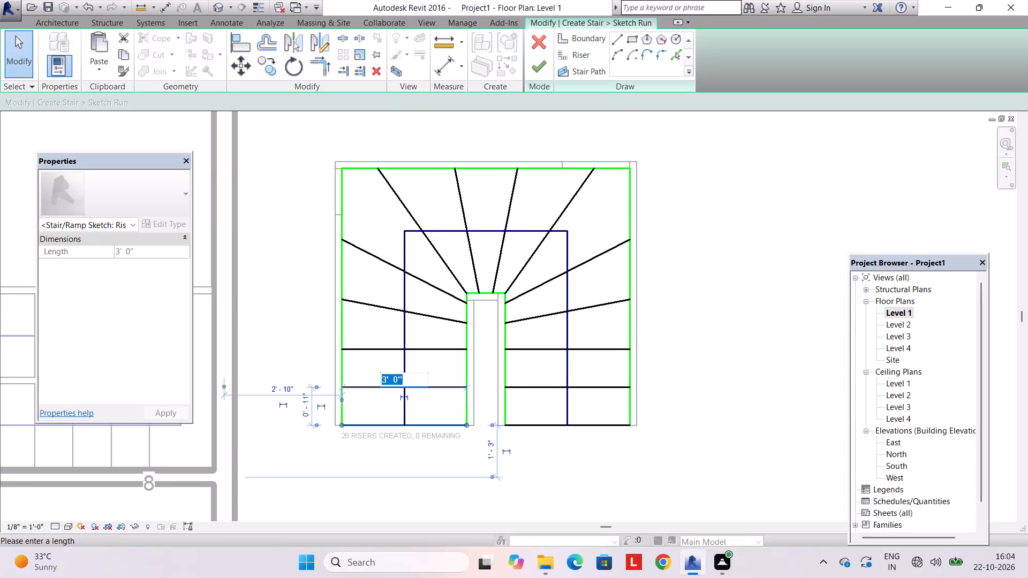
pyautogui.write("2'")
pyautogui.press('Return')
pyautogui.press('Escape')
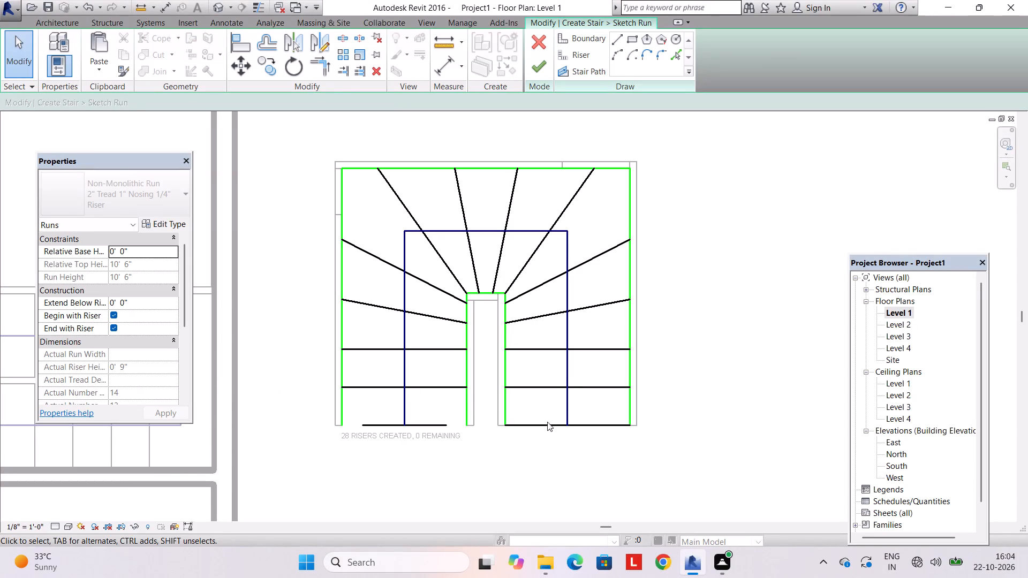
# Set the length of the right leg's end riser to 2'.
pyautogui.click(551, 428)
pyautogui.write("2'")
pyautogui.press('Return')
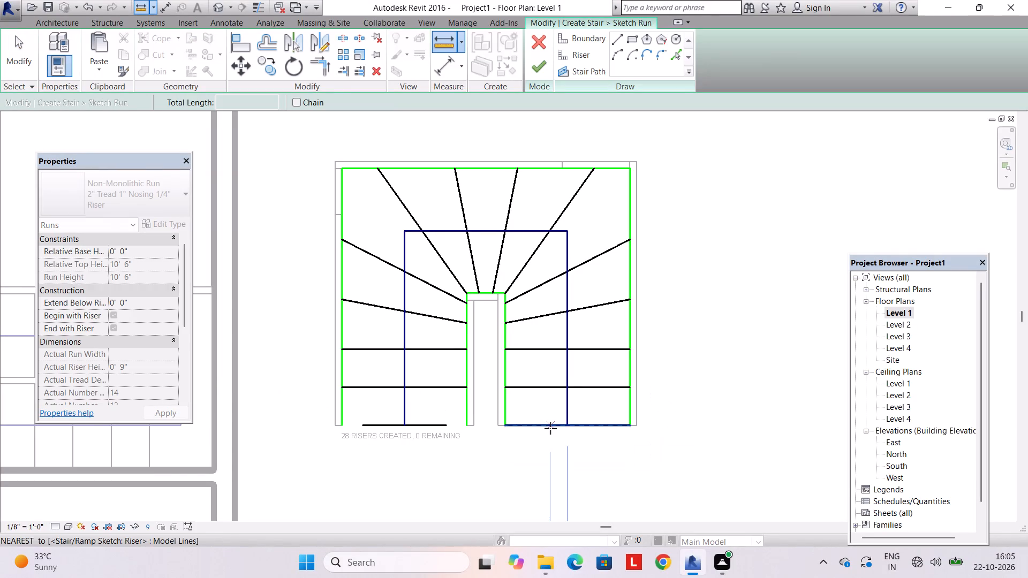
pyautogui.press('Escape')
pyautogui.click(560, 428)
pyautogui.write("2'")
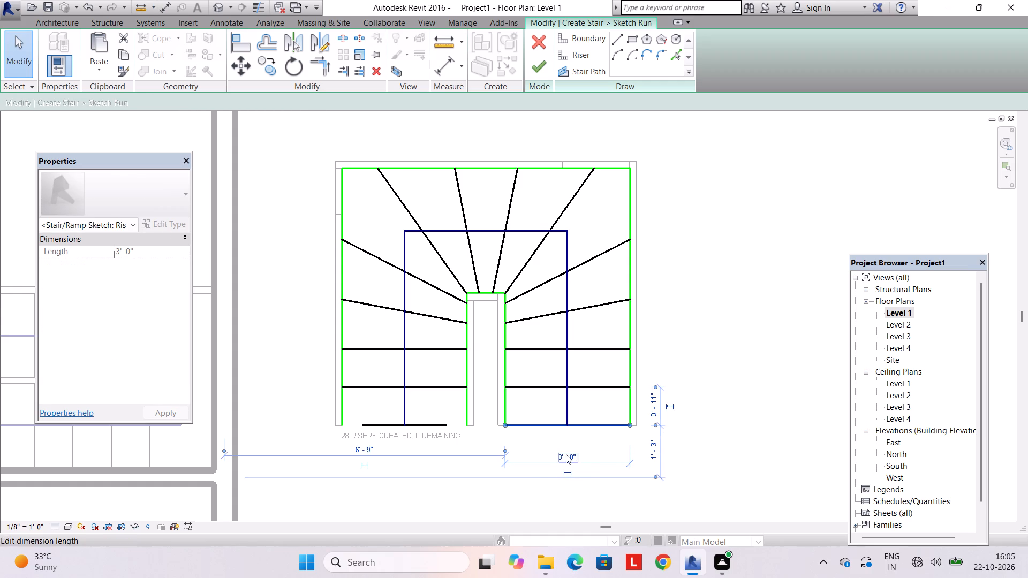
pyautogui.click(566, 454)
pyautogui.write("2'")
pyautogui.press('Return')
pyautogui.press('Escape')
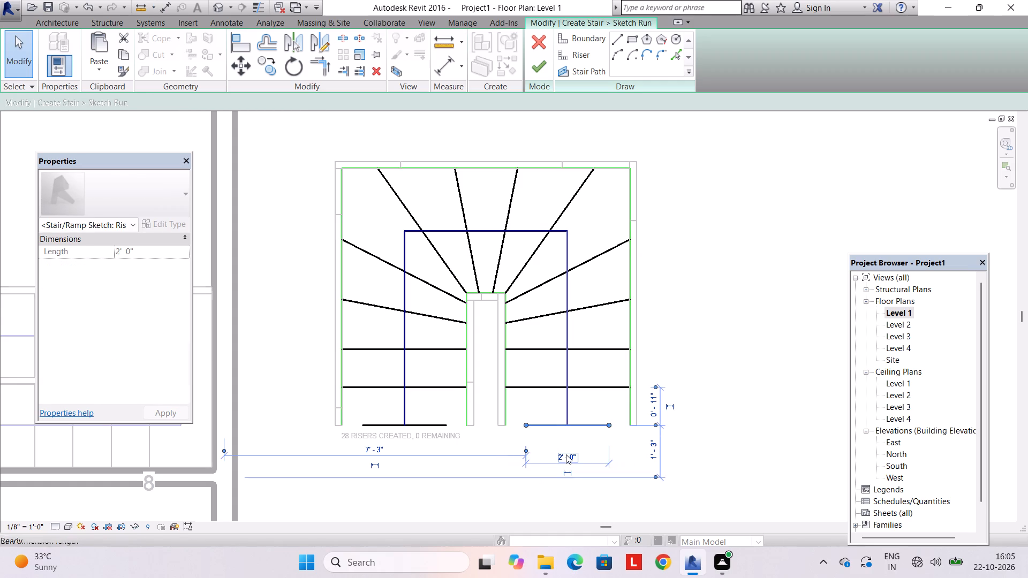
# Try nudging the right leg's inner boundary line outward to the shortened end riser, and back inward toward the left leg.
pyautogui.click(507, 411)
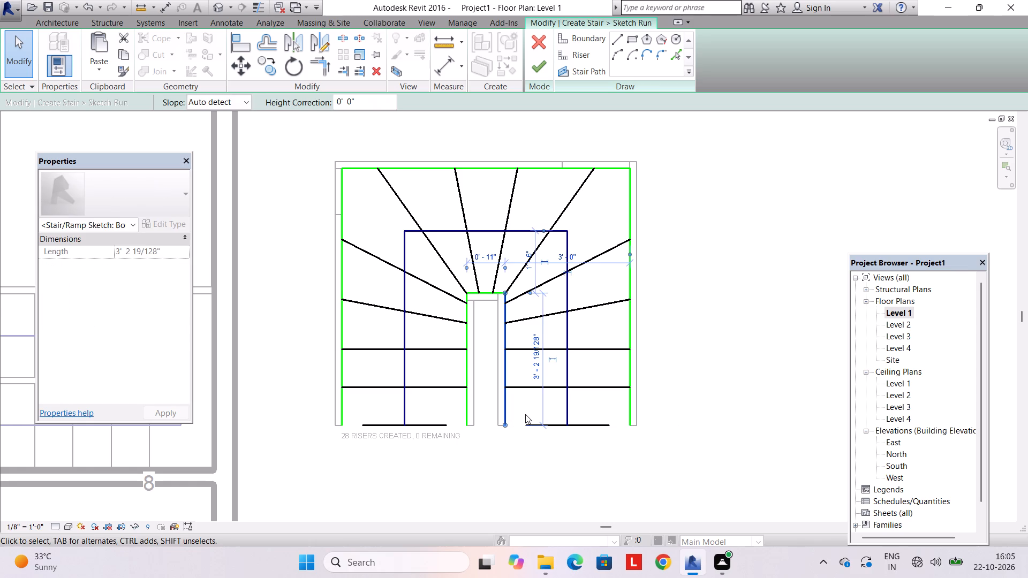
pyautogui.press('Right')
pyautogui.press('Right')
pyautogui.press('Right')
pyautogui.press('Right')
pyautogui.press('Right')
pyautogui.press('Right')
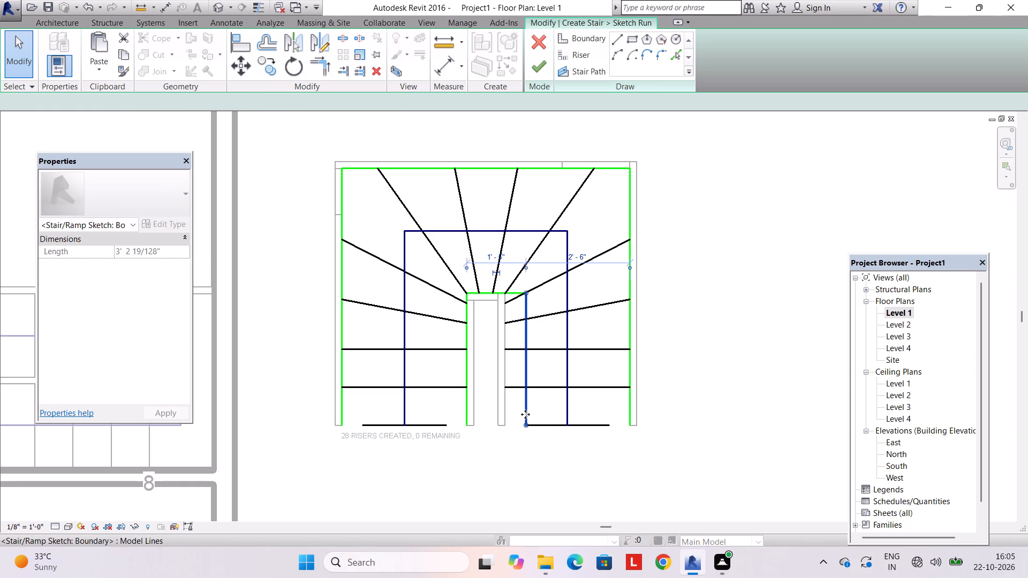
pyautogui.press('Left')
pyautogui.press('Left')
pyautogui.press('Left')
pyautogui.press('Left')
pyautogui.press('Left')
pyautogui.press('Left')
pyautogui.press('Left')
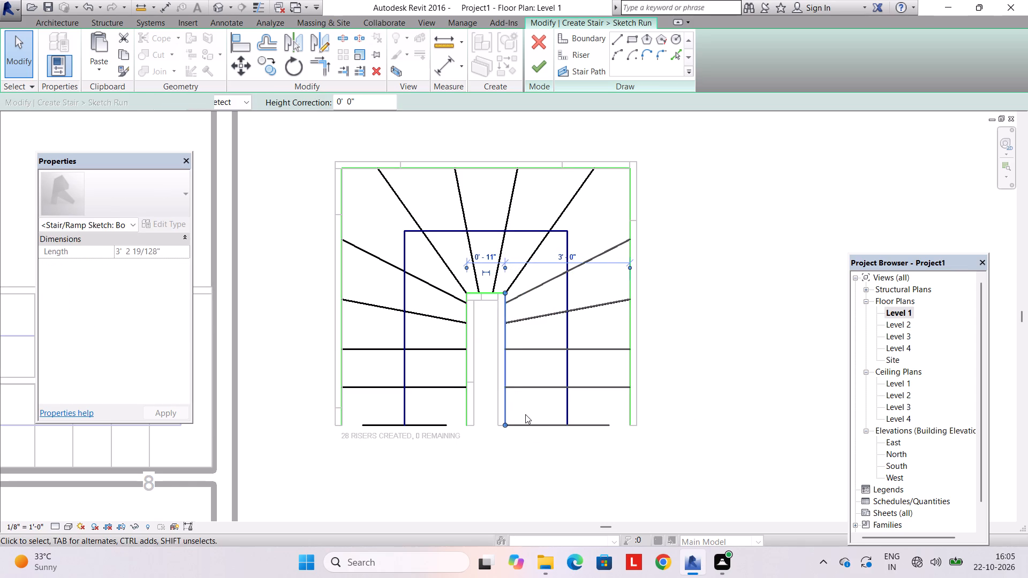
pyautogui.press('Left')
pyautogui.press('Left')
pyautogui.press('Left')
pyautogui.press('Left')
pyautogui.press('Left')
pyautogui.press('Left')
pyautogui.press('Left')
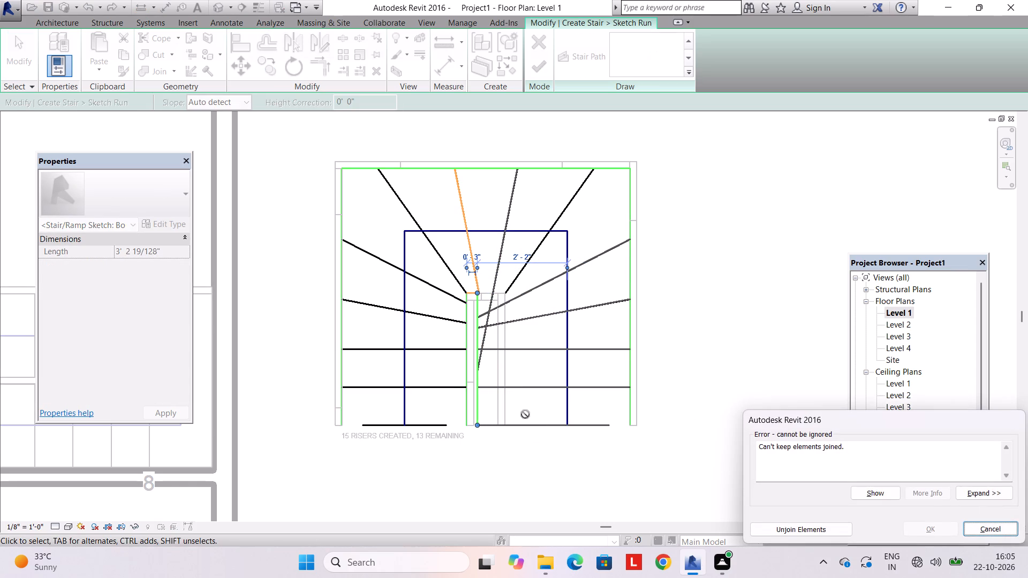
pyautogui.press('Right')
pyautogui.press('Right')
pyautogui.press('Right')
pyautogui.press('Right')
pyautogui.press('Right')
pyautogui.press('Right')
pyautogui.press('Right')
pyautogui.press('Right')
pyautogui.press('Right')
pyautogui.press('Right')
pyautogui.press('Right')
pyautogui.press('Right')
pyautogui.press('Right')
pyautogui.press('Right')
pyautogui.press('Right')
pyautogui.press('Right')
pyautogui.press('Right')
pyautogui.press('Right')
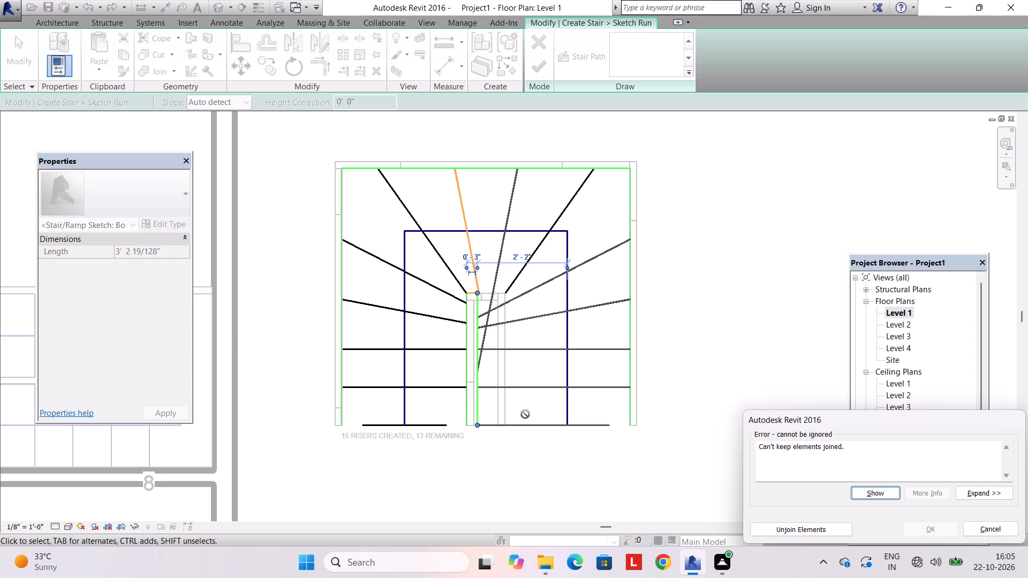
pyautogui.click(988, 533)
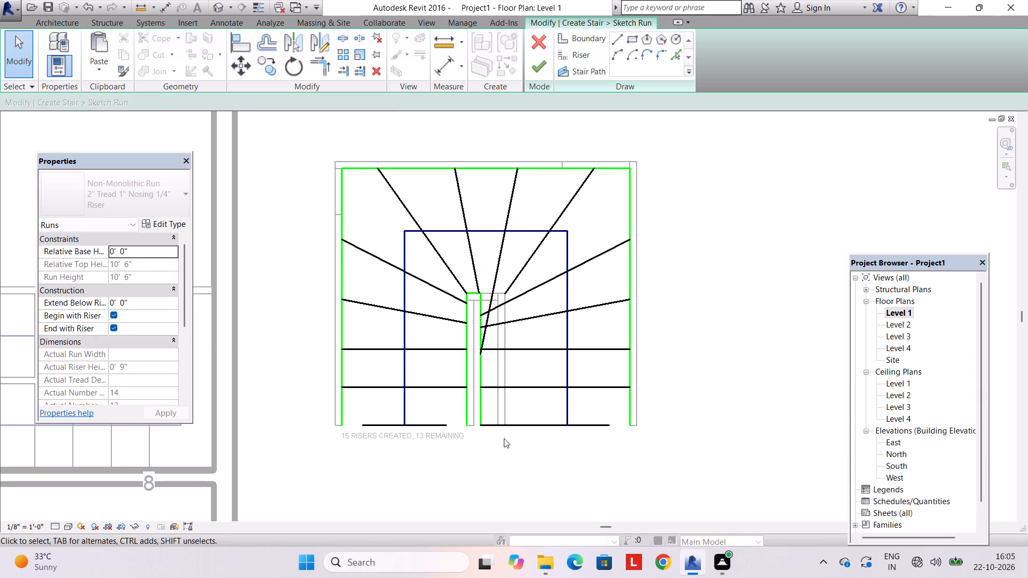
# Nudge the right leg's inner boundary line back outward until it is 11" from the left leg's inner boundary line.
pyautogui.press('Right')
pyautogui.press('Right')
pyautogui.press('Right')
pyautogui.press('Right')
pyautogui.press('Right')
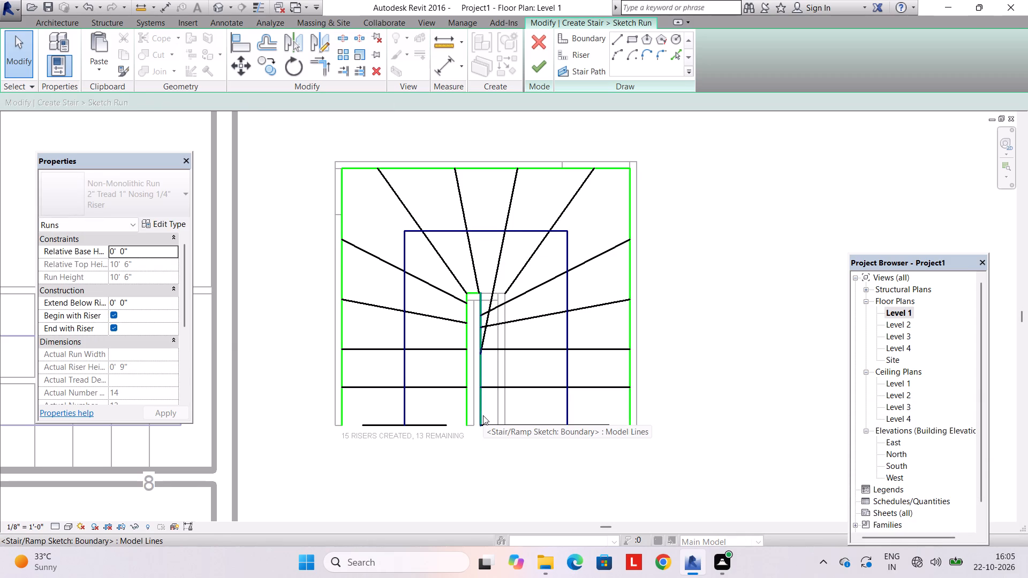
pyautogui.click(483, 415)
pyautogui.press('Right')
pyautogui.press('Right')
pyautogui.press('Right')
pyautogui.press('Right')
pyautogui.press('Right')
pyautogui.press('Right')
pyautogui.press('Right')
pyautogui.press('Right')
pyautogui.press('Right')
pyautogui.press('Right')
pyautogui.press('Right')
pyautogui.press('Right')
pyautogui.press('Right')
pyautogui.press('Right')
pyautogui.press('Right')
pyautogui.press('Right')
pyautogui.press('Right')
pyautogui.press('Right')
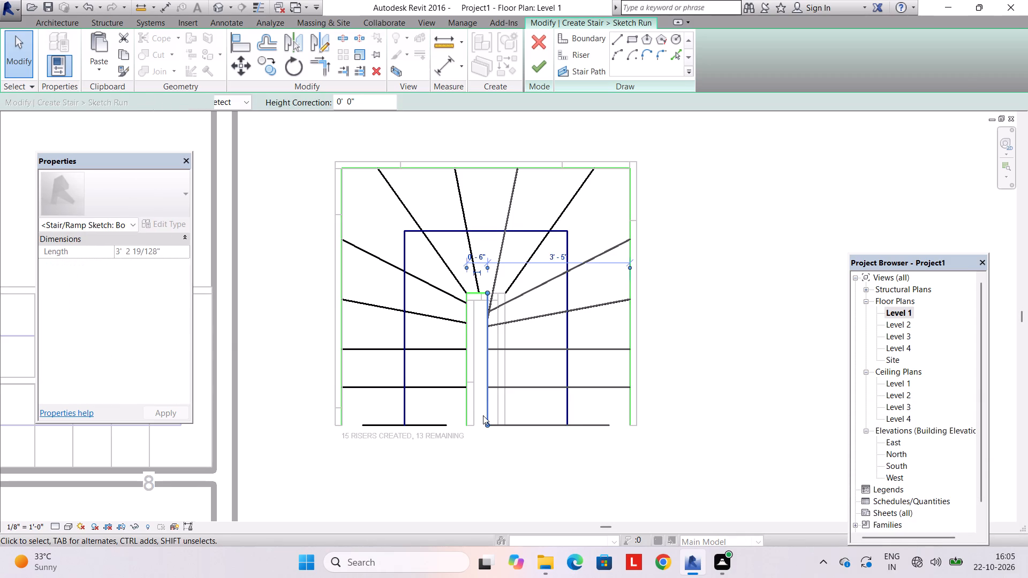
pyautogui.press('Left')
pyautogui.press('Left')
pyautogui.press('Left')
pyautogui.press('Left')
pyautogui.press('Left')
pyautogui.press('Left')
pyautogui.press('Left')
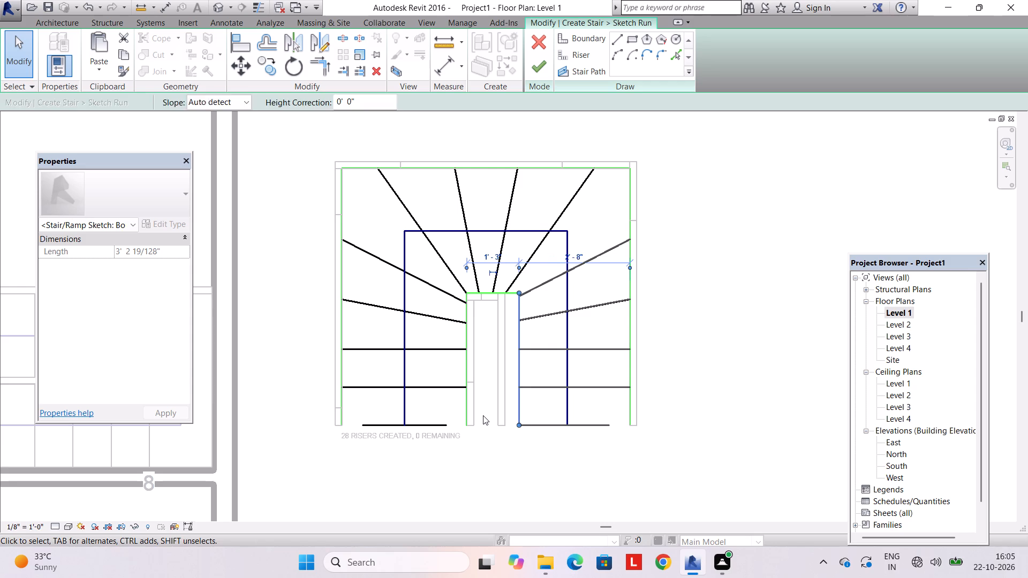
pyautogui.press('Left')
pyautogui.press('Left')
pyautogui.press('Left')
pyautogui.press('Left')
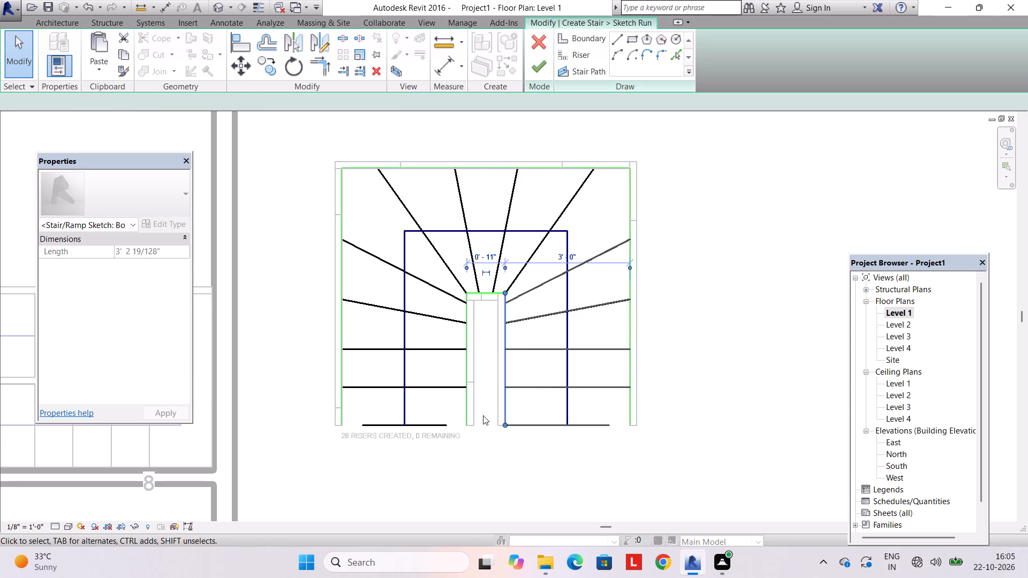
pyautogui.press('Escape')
# Delete all boundary, riser and stair path lines from the U-shaped winder run's sketch.
pyautogui.scroll(-4, 487, 303)
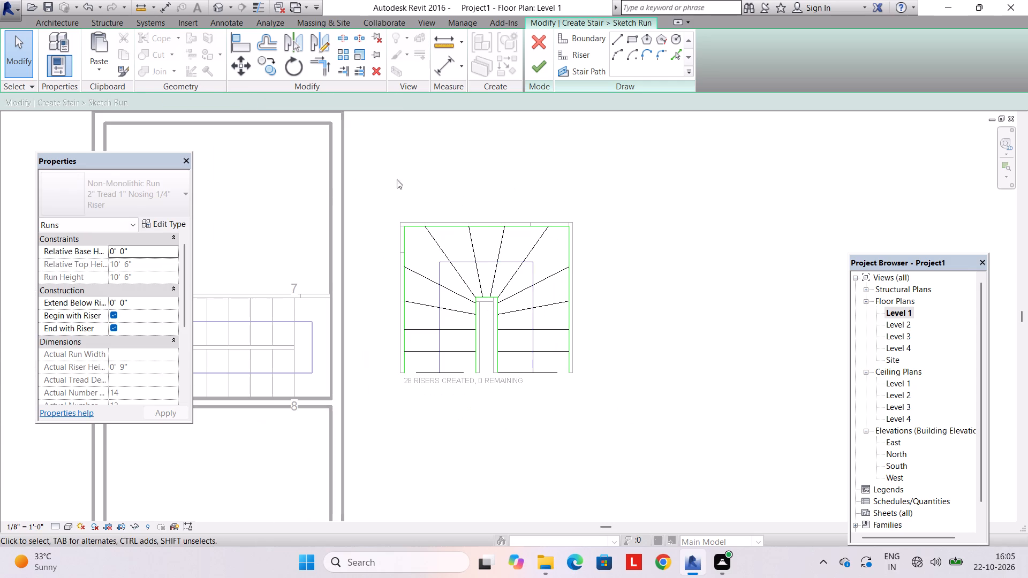
pyautogui.moveTo(385, 179); pyautogui.dragTo(603, 434)
pyautogui.press('Delete')
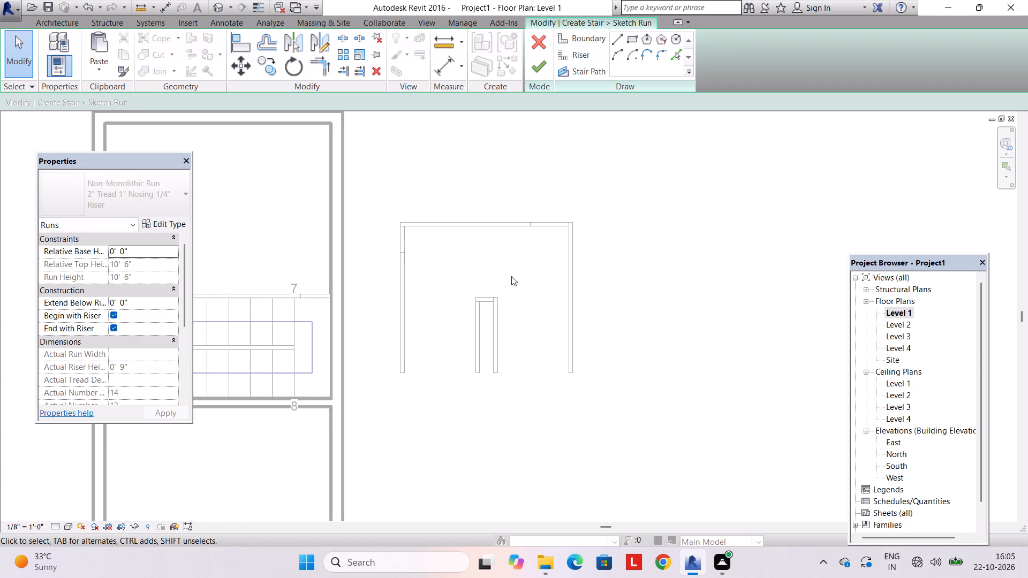
# Discard the sketch edits to the run and delete the U-shaped winder run beside the plan.
pyautogui.doubleClick(538, 54)
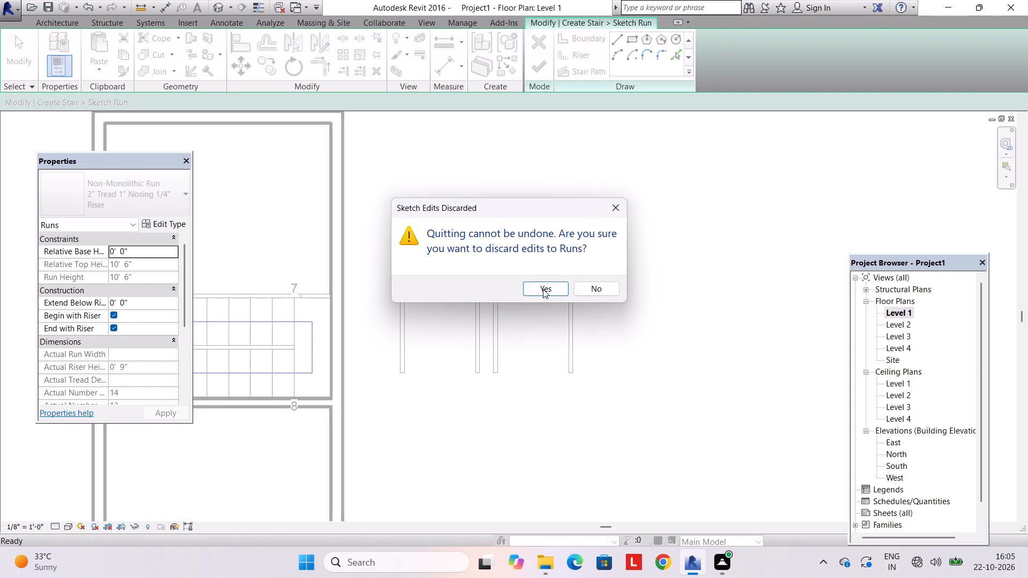
pyautogui.click(543, 289)
pyautogui.scroll(-3, 489, 276)
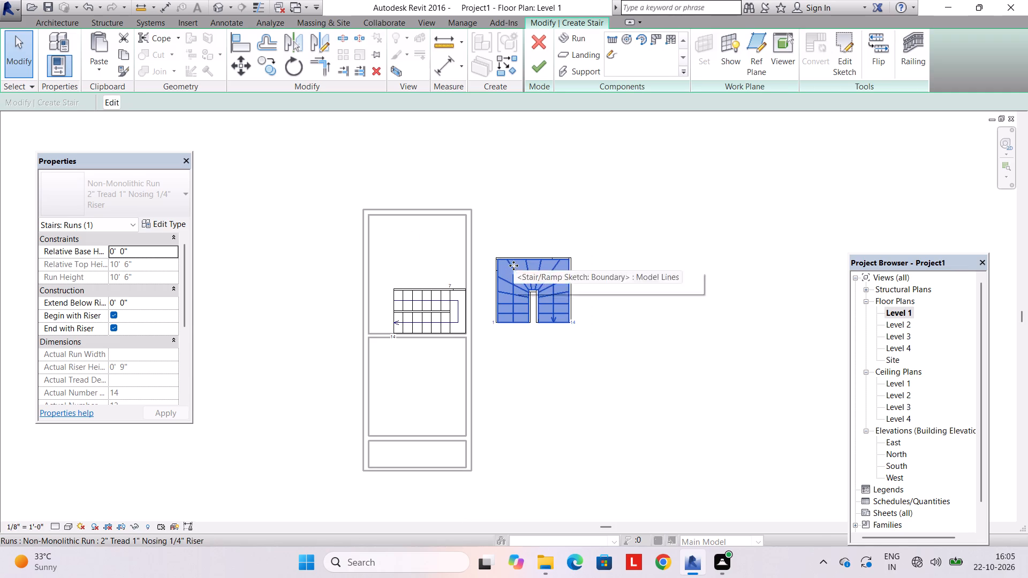
pyautogui.press('Delete')
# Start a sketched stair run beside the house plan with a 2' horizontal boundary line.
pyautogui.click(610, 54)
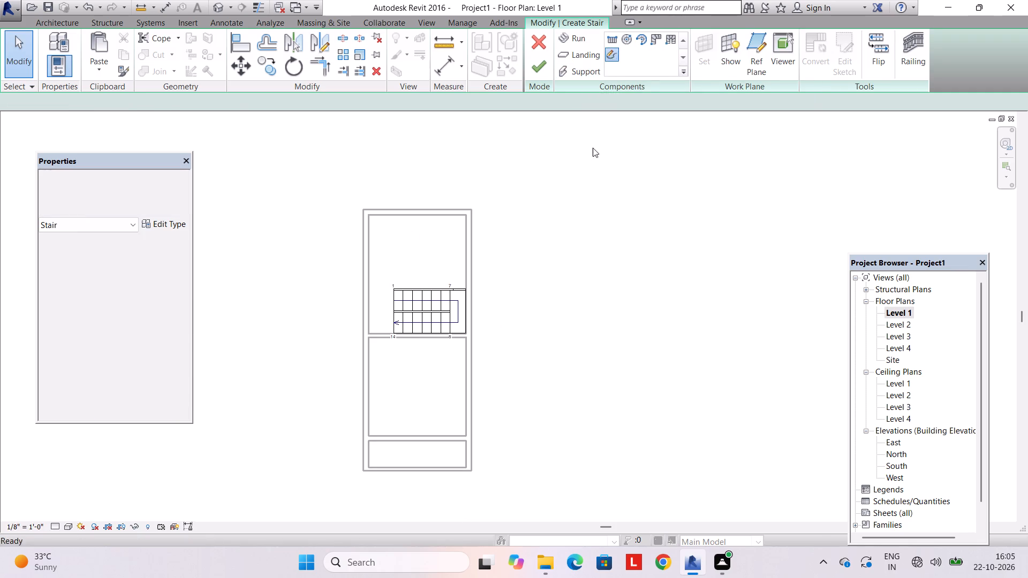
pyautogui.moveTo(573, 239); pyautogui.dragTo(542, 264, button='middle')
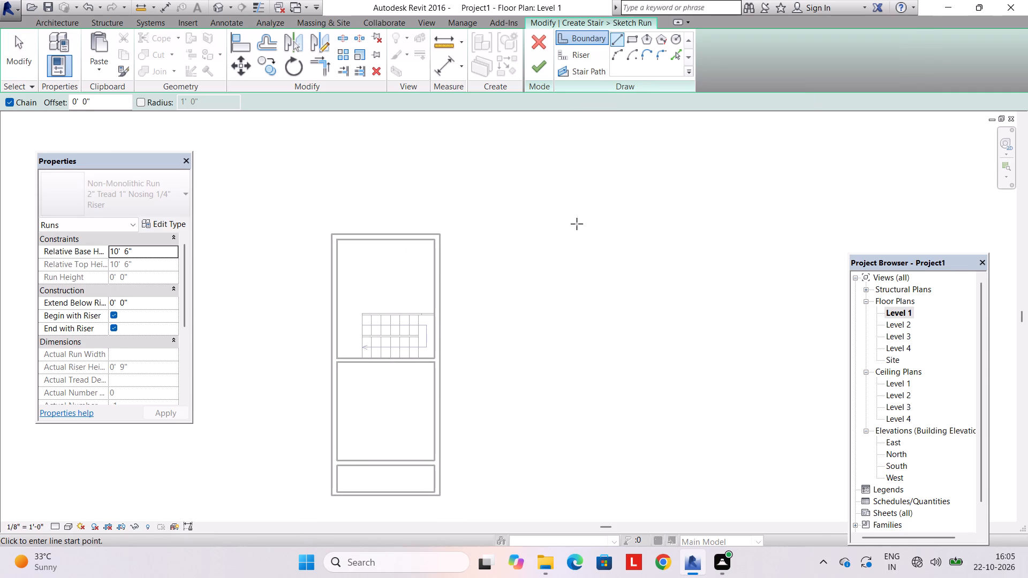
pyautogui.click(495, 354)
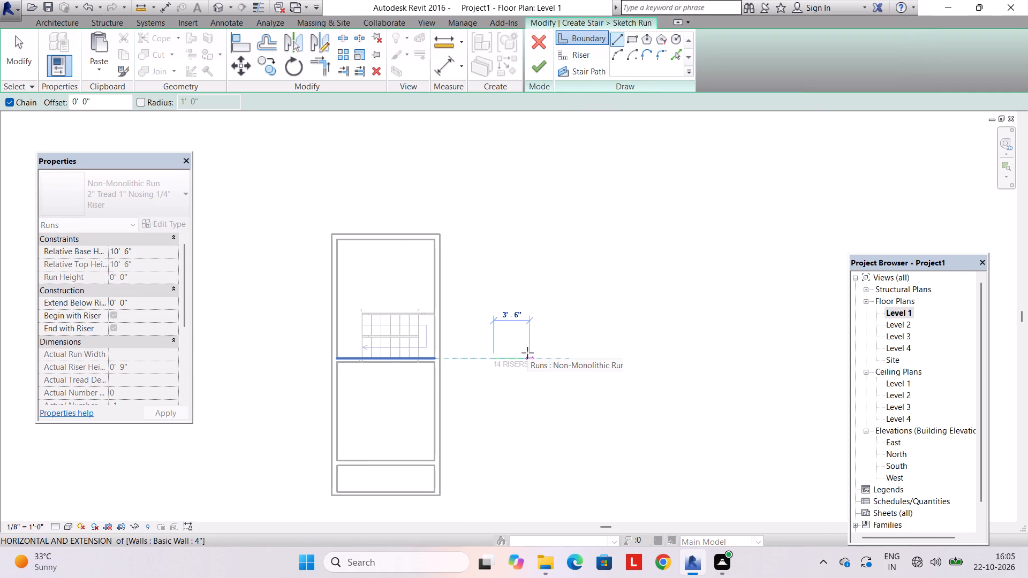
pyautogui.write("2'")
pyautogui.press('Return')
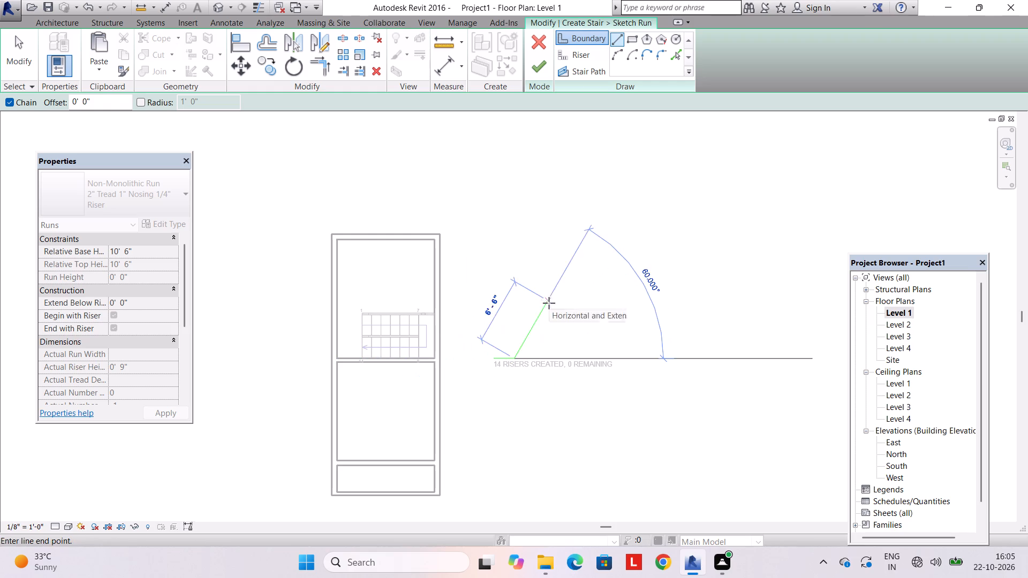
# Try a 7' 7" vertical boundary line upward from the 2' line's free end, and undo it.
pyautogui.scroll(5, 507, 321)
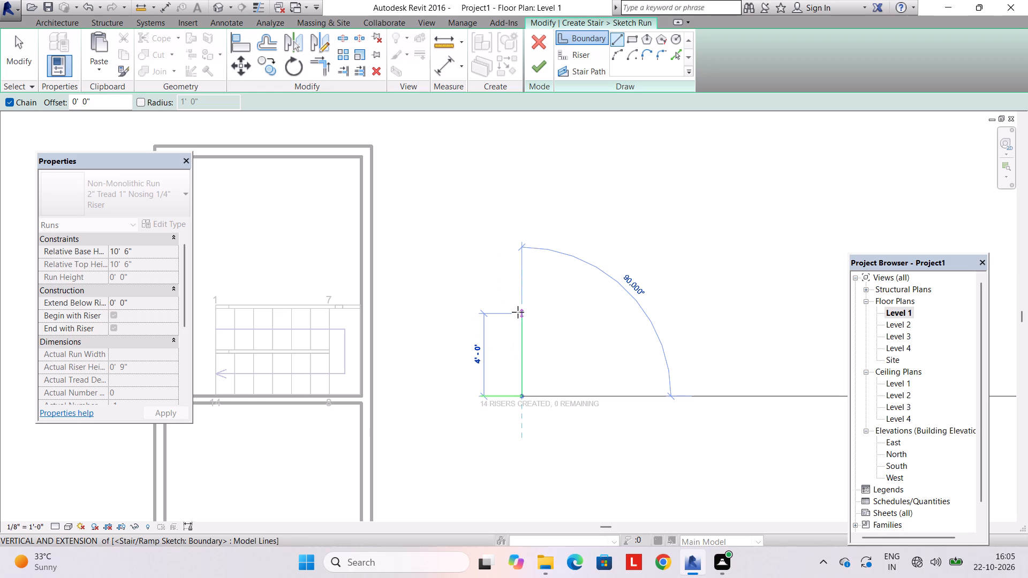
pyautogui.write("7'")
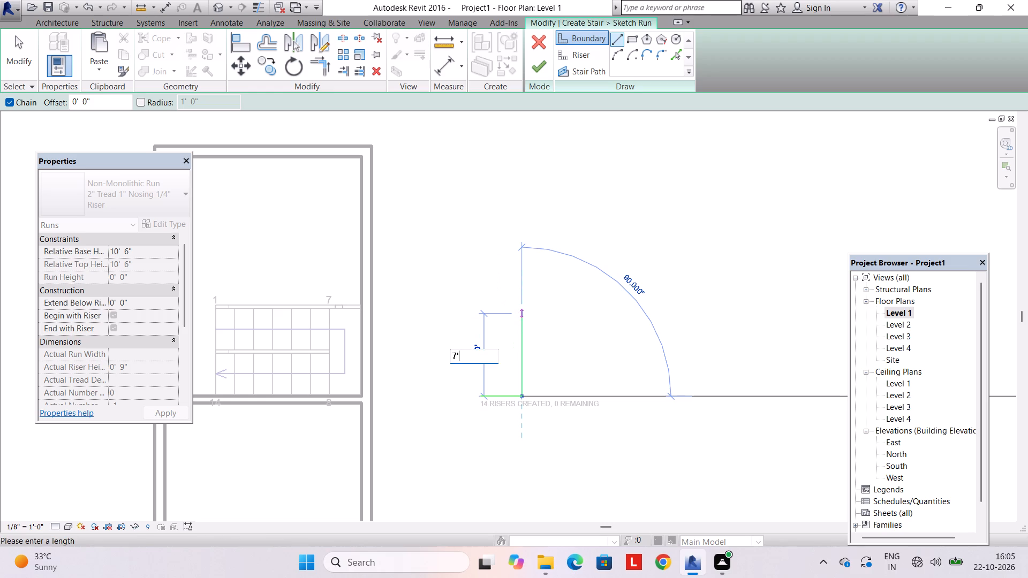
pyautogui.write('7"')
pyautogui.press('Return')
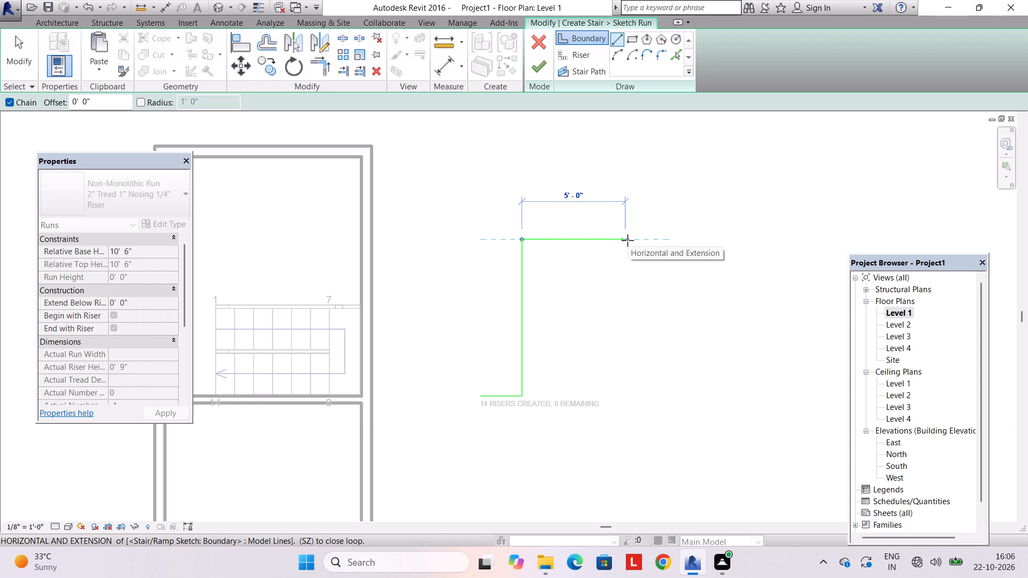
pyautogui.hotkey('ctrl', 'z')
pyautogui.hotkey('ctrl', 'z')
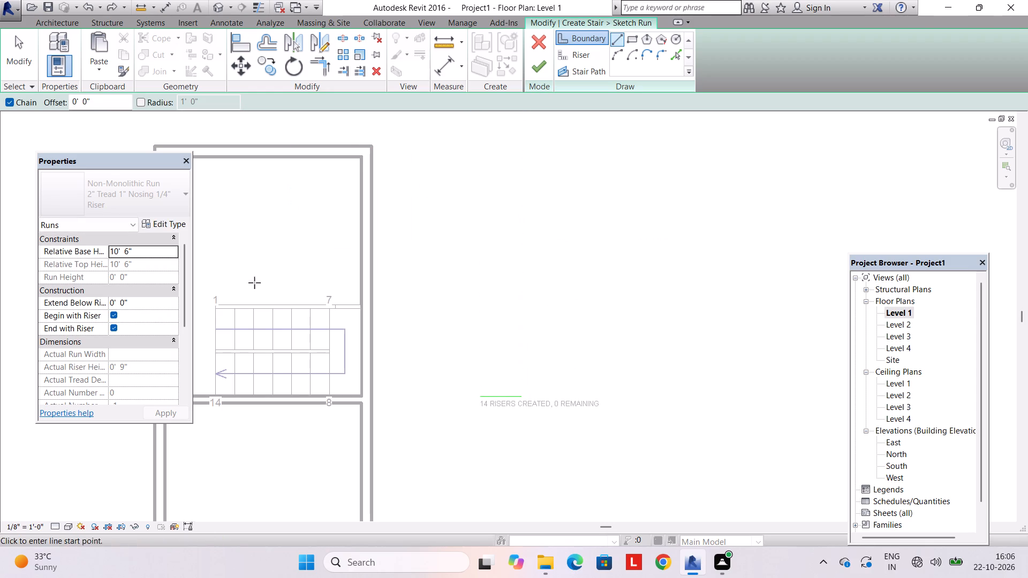
# Measure the existing stair's upper edge from riser 1 toward the right-hand wall.
pyautogui.click(442, 35)
pyautogui.scroll(6, 240, 331)
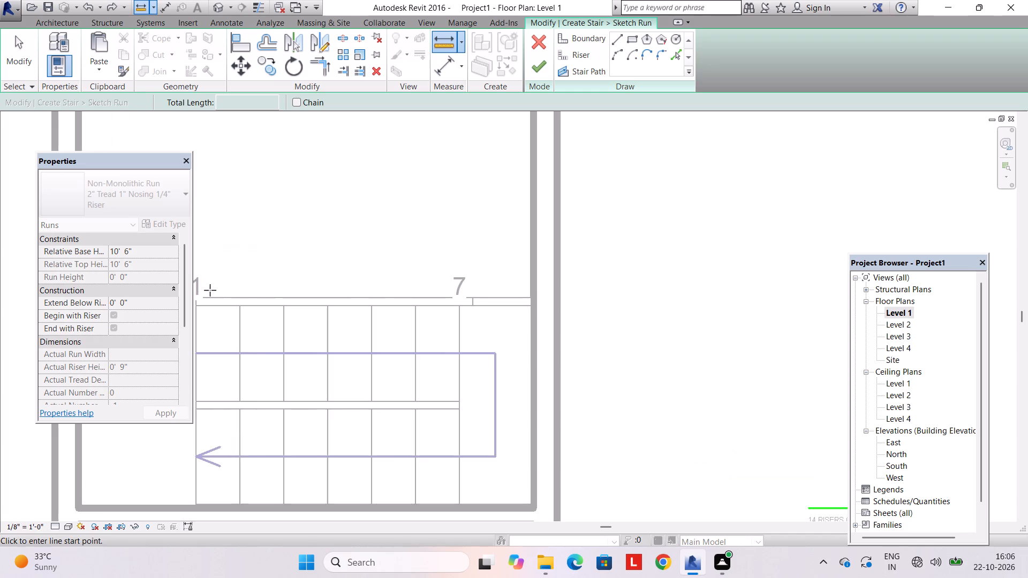
pyautogui.moveTo(210, 290); pyautogui.dragTo(269, 290, button='middle')
pyautogui.click(257, 295)
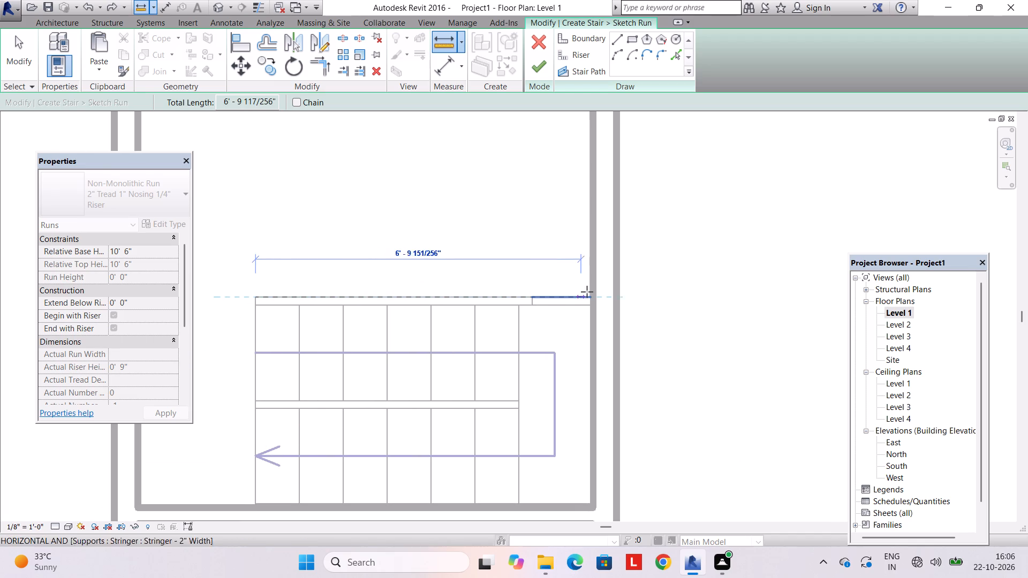
pyautogui.press('Escape')
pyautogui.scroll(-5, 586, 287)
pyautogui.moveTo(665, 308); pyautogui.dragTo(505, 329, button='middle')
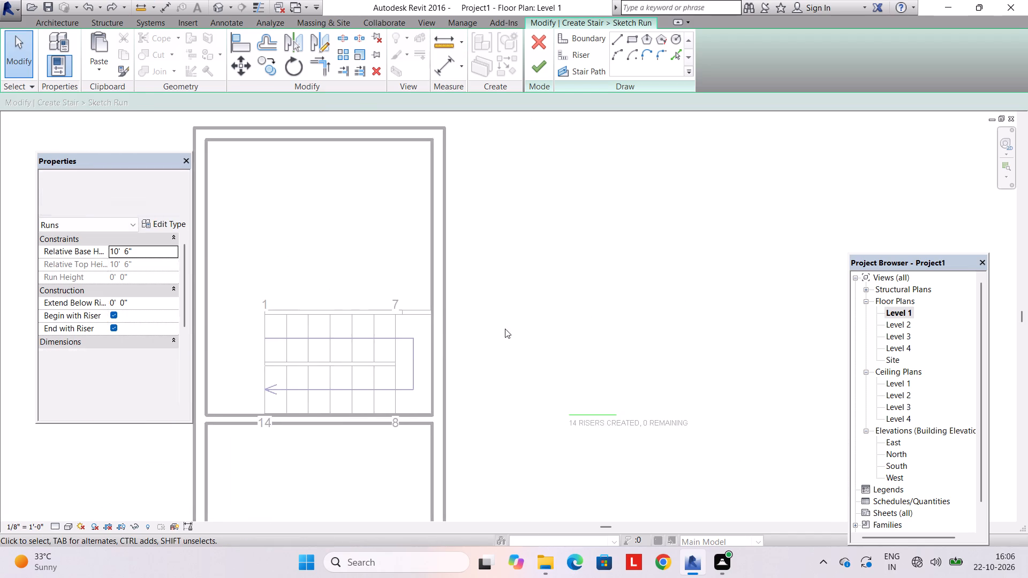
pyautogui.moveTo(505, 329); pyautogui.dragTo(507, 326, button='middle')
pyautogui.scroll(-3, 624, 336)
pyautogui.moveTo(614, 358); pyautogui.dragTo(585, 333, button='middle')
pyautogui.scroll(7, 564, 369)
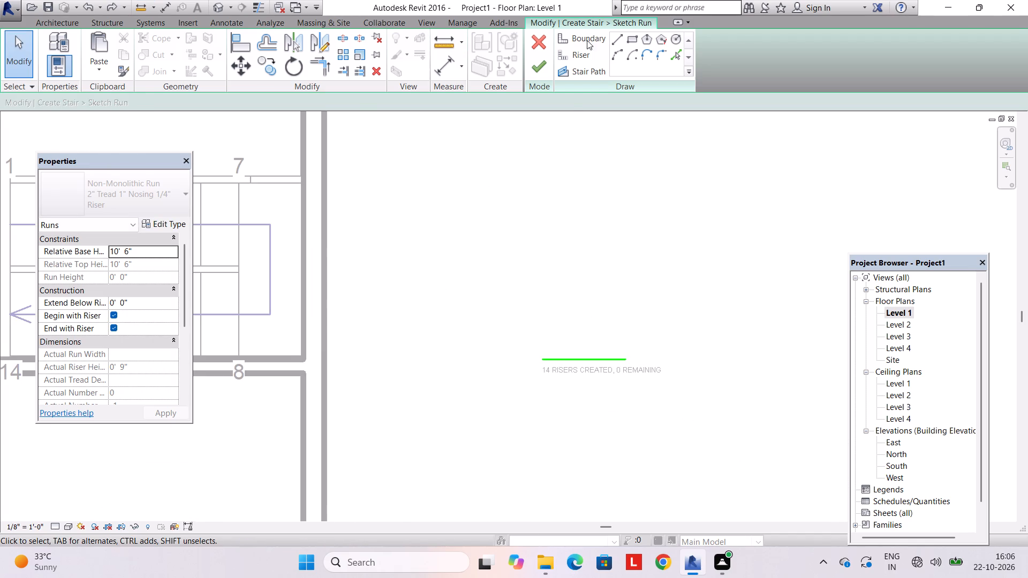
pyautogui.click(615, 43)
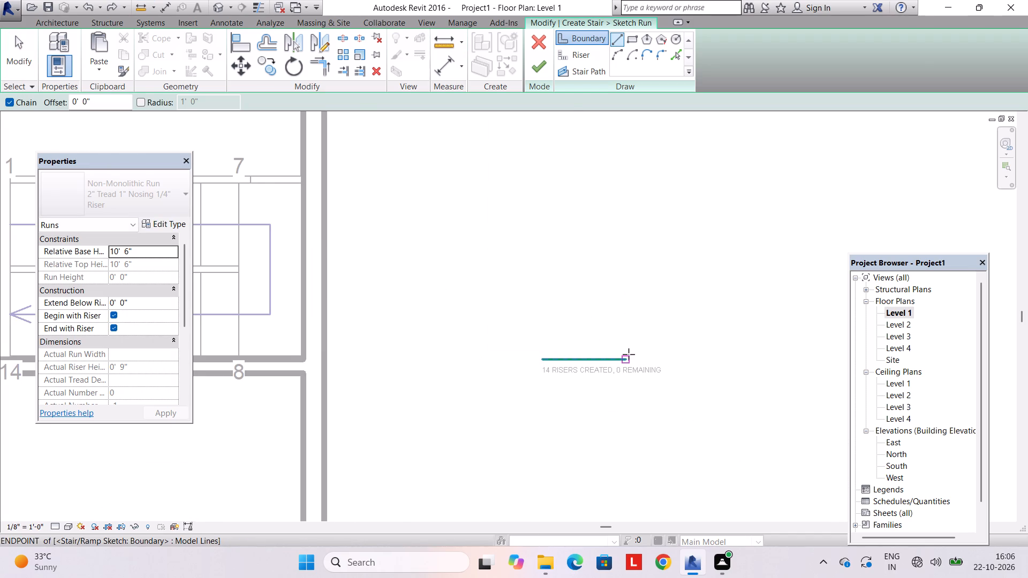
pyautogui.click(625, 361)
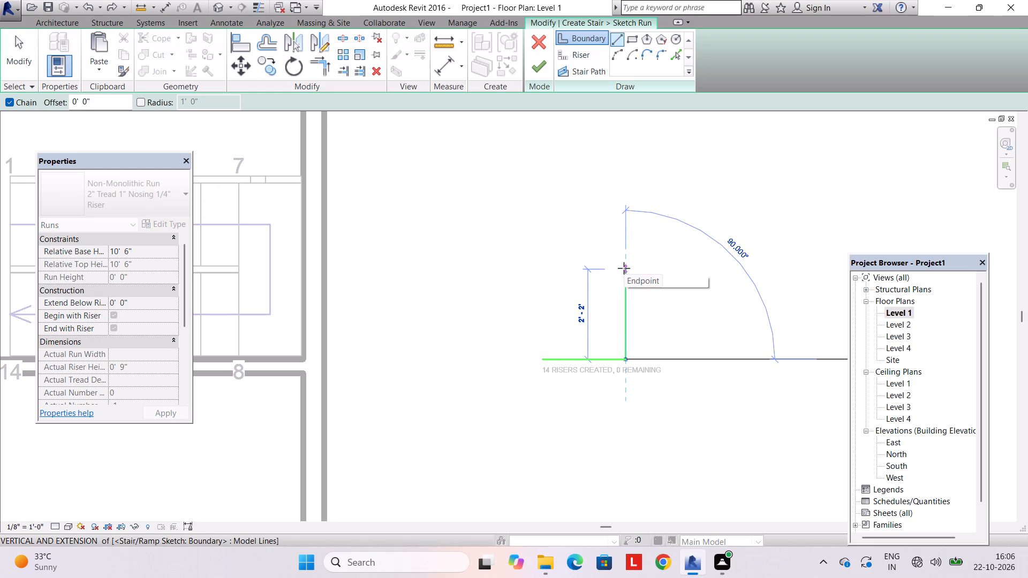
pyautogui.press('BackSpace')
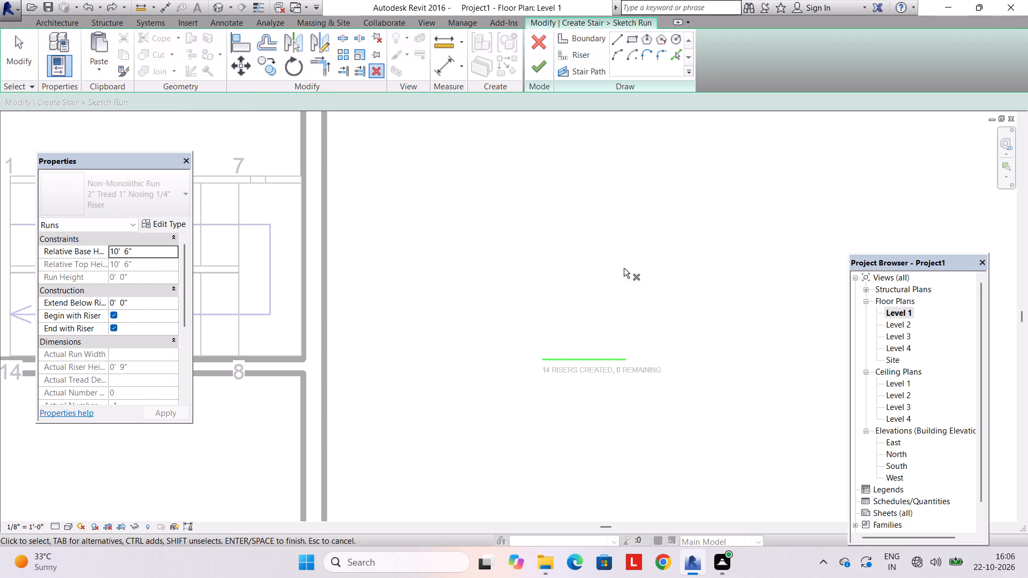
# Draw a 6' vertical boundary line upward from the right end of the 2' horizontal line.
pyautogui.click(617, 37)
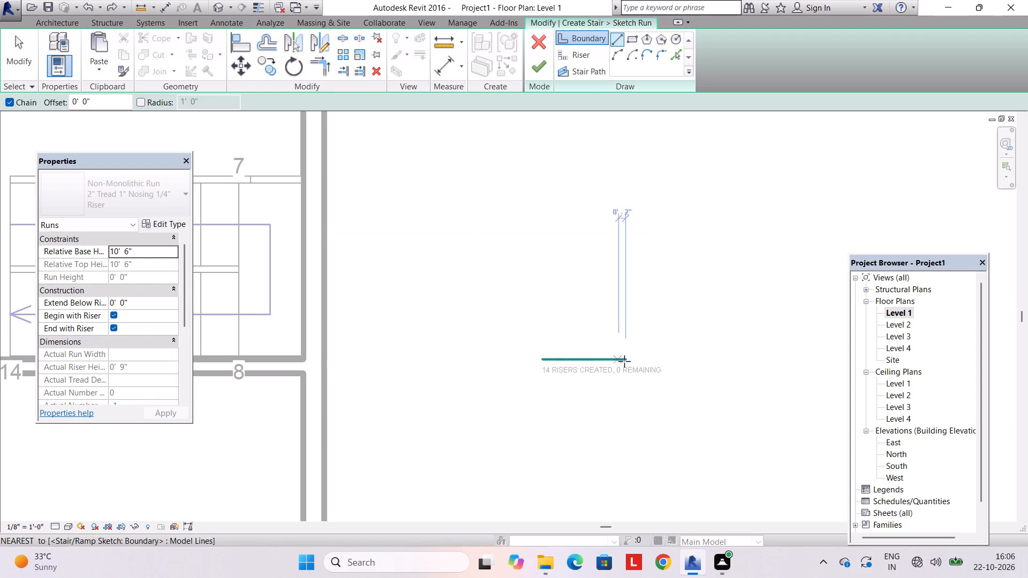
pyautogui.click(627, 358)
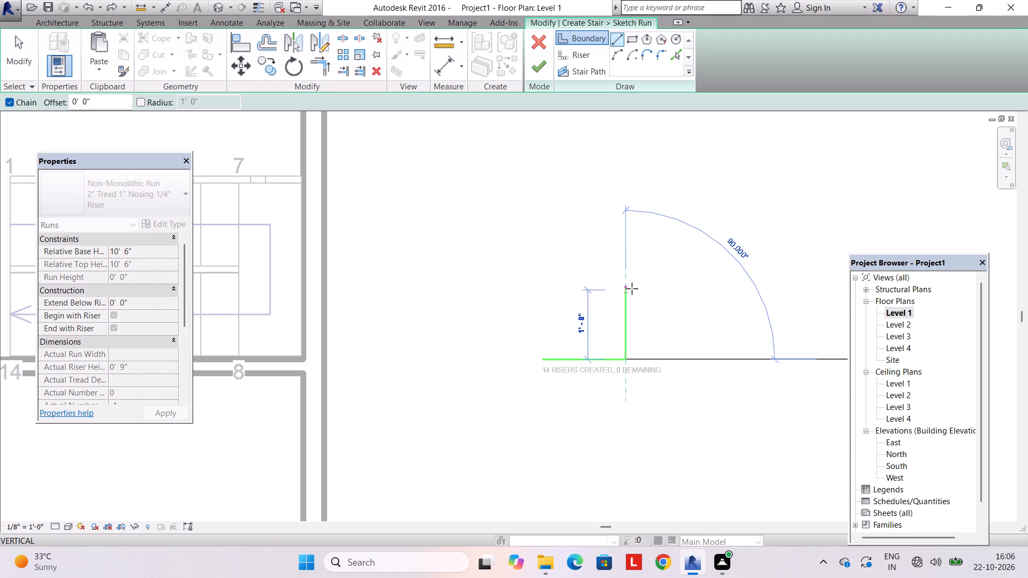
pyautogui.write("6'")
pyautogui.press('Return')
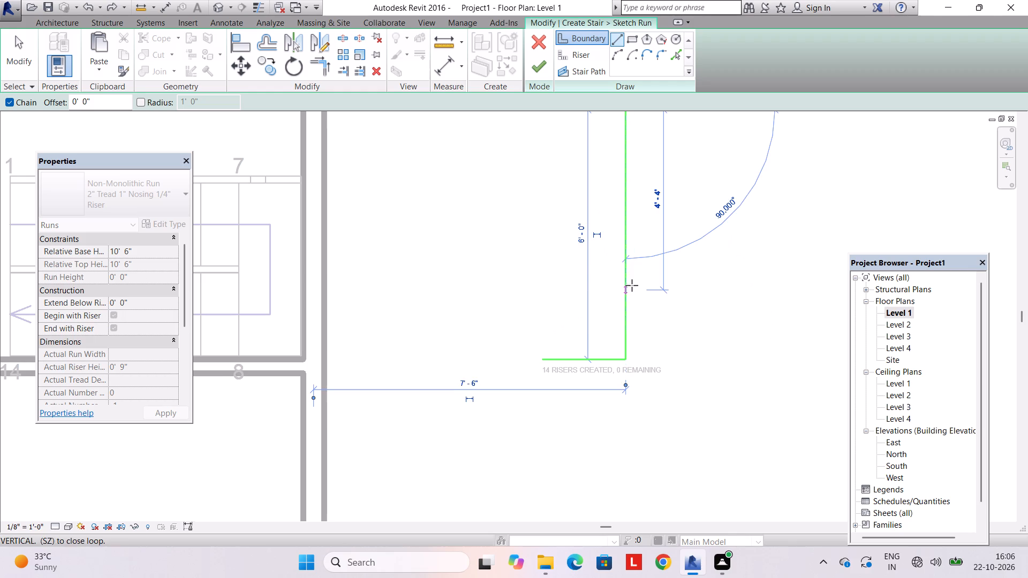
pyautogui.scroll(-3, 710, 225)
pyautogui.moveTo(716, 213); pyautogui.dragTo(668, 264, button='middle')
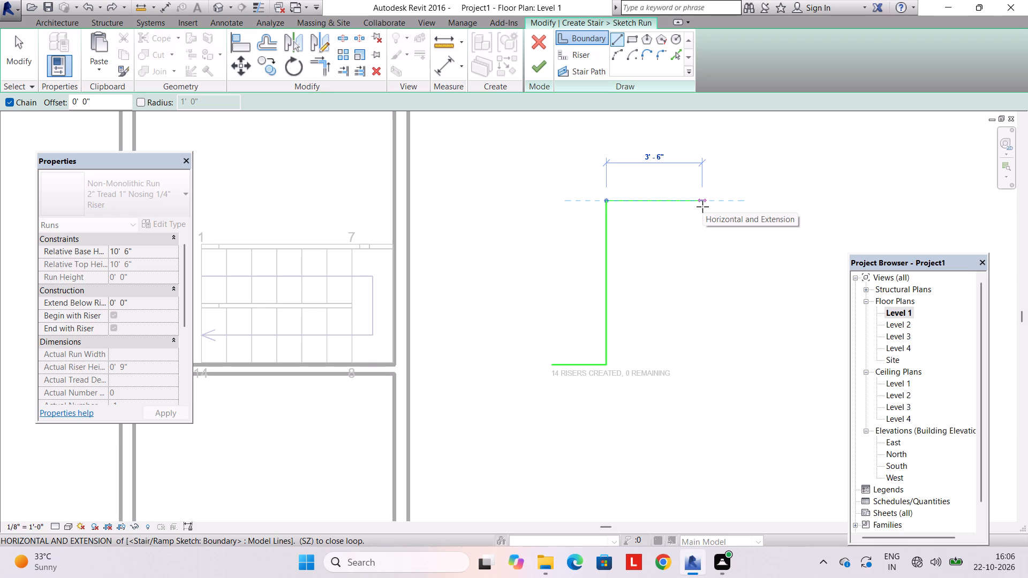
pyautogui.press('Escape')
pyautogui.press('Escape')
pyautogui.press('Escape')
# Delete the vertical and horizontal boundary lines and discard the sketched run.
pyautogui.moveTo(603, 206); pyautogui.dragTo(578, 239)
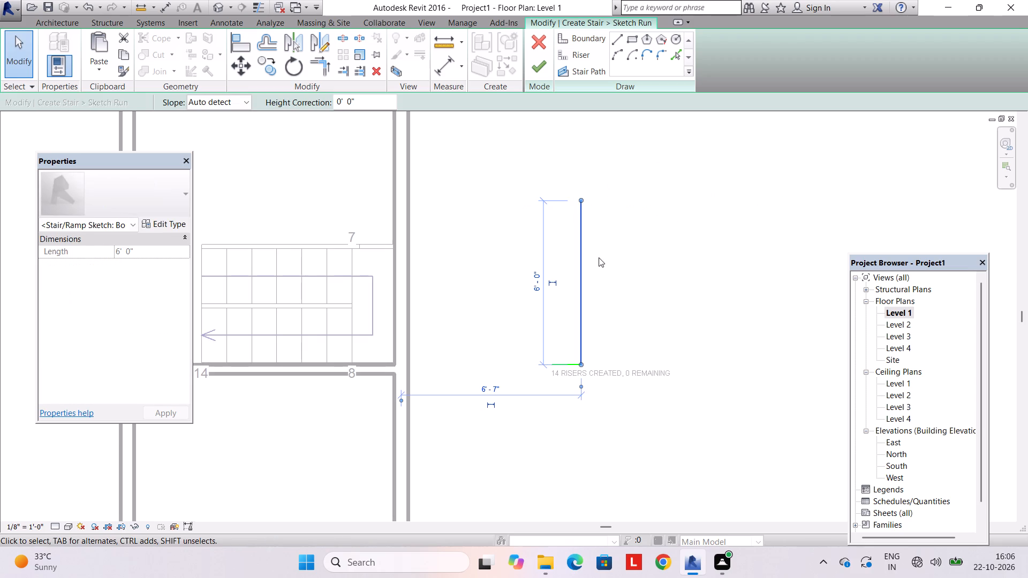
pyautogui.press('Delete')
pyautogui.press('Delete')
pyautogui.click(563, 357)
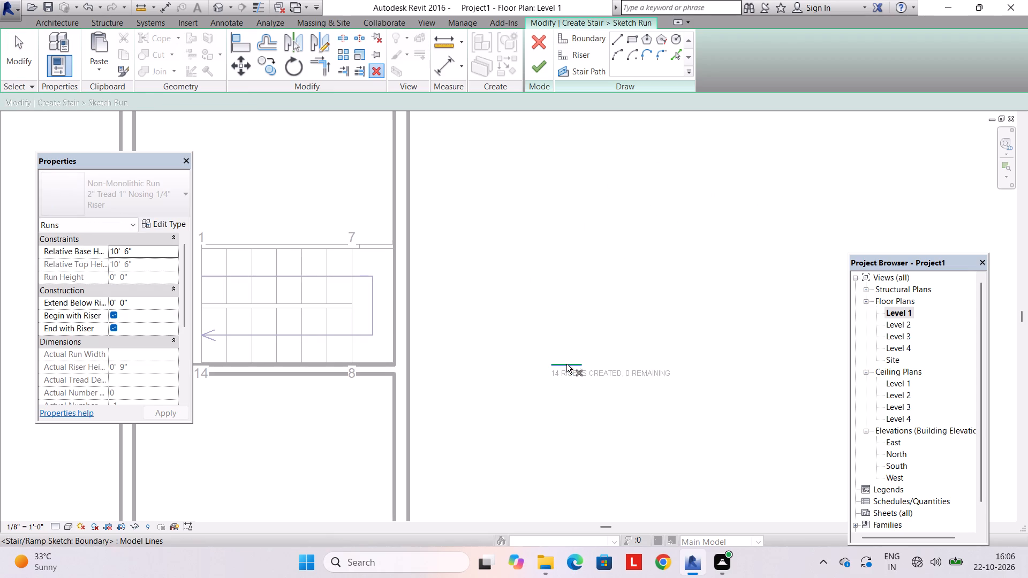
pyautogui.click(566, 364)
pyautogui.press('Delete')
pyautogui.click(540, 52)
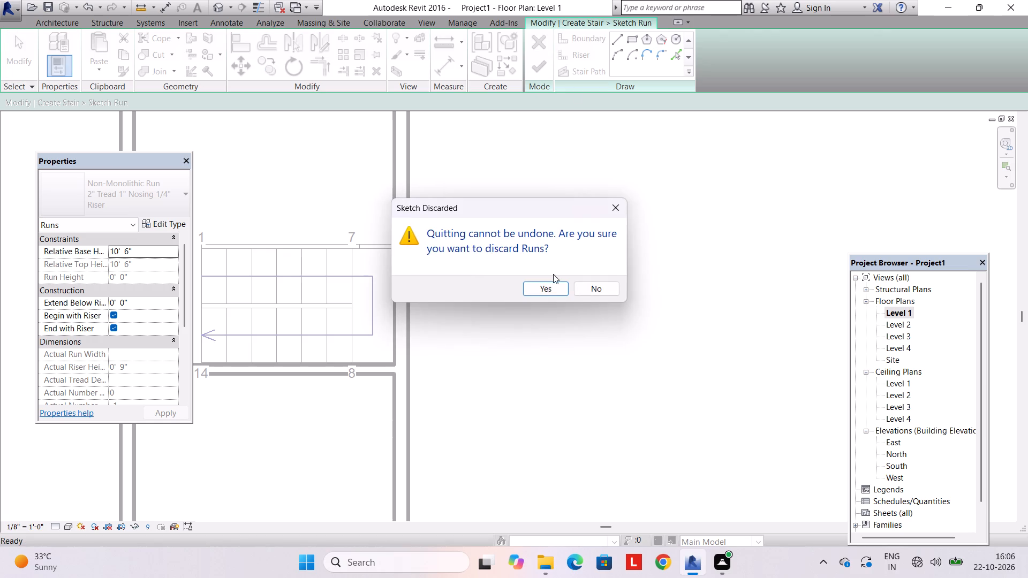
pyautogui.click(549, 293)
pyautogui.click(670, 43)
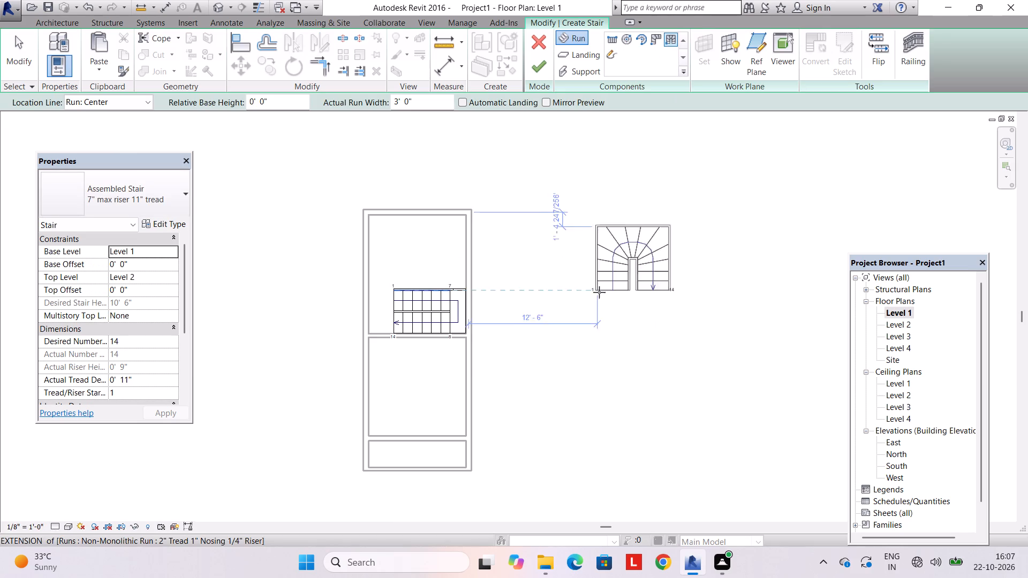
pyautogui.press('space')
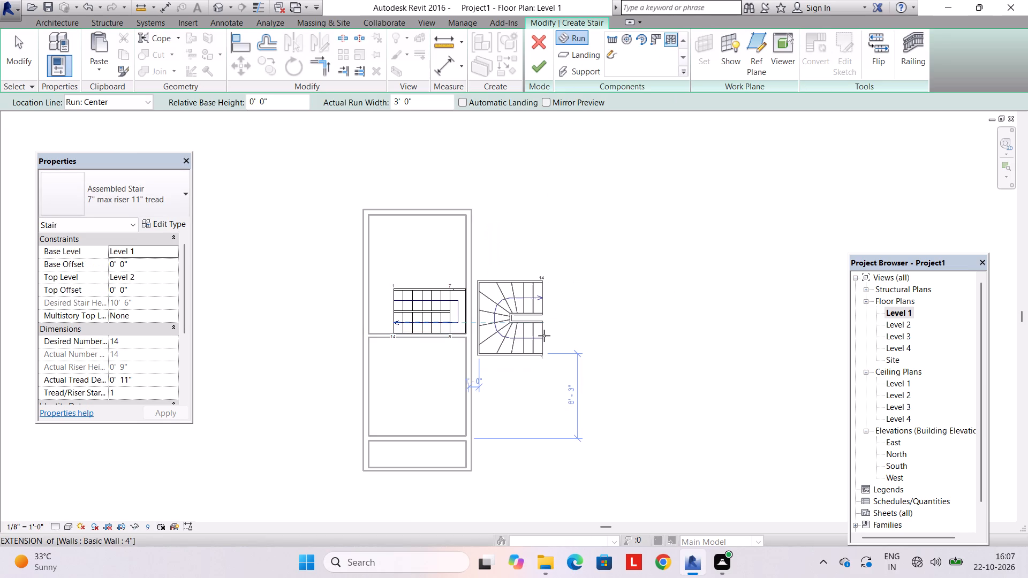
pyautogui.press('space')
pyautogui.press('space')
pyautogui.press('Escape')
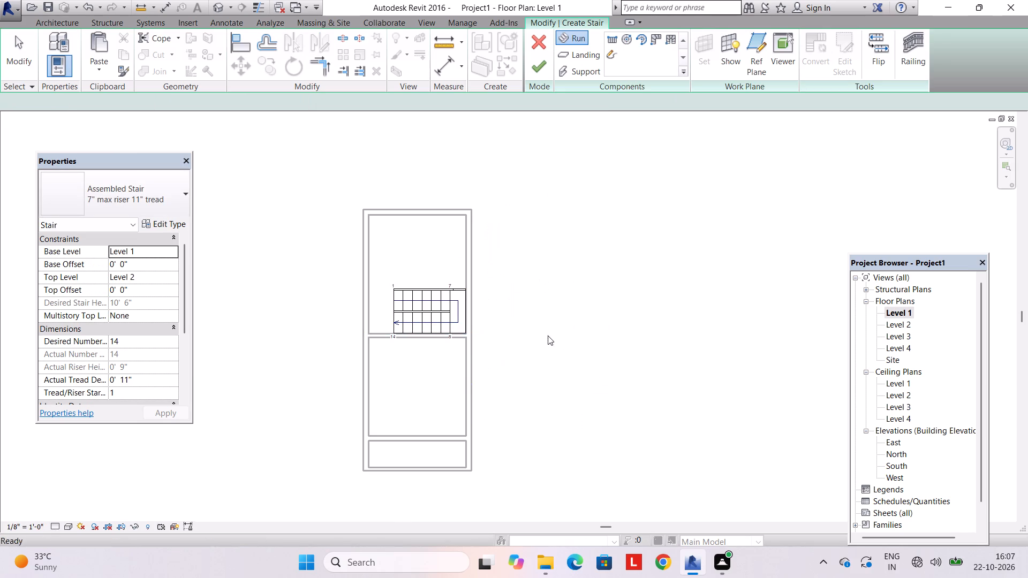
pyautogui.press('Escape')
# Place a U-shaped winder run to the right of the house plan, rotated so its open end faces the house.
pyautogui.click(668, 39)
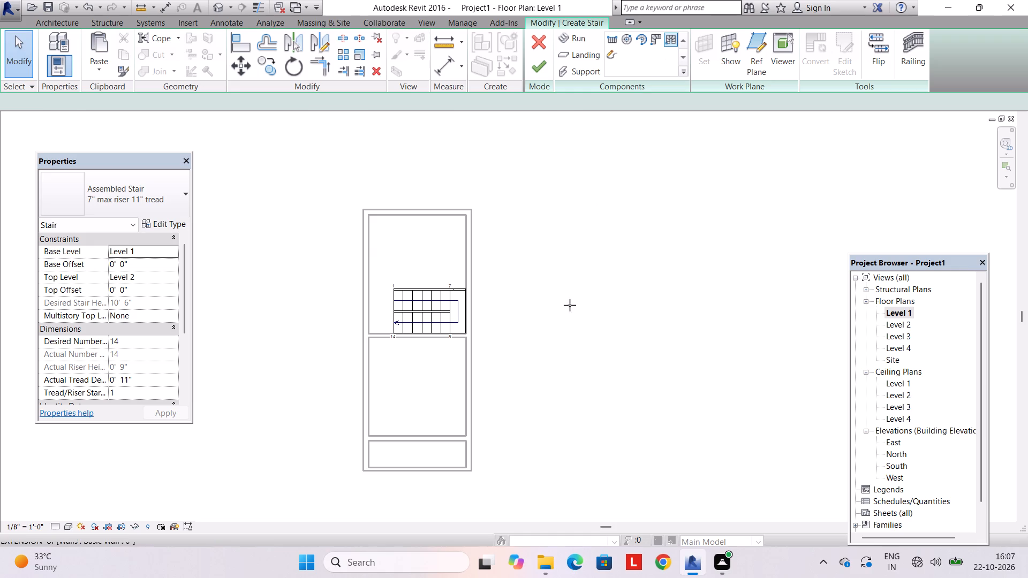
pyautogui.press('space')
pyautogui.press('space')
pyautogui.press('space')
pyautogui.click(569, 300)
pyautogui.scroll(2, 568, 305)
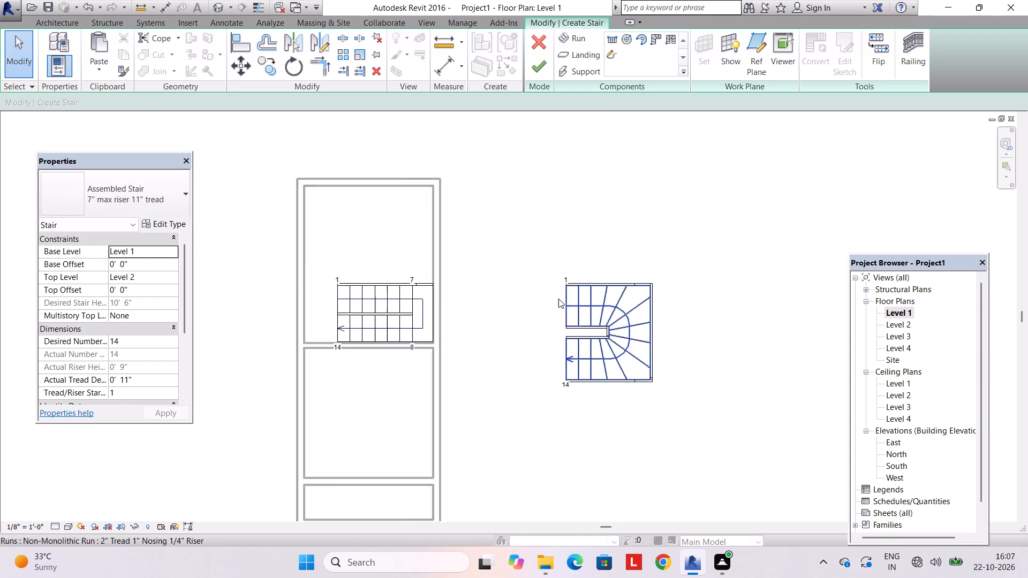
pyautogui.scroll(3, 558, 299)
pyautogui.press('Escape')
# Set the width of the new U-shaped winder run to 2'.
pyautogui.click(578, 310)
pyautogui.click(533, 304)
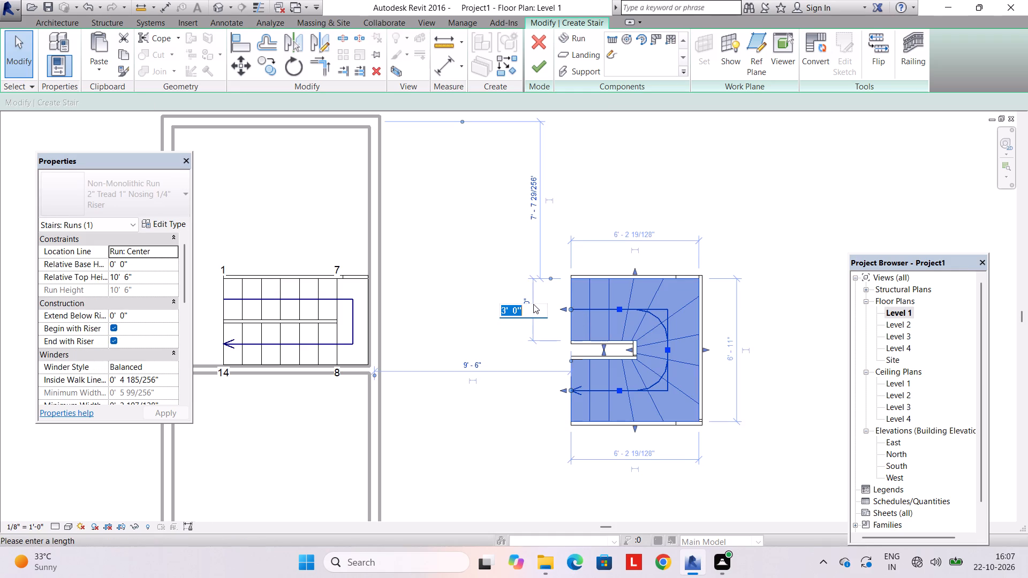
pyautogui.write("2'")
pyautogui.press('Return')
pyautogui.press('Escape')
# Extend the lower leg of the winder run at riser 14 toward the house, to about 5' 8" long.
pyautogui.scroll(3, 604, 327)
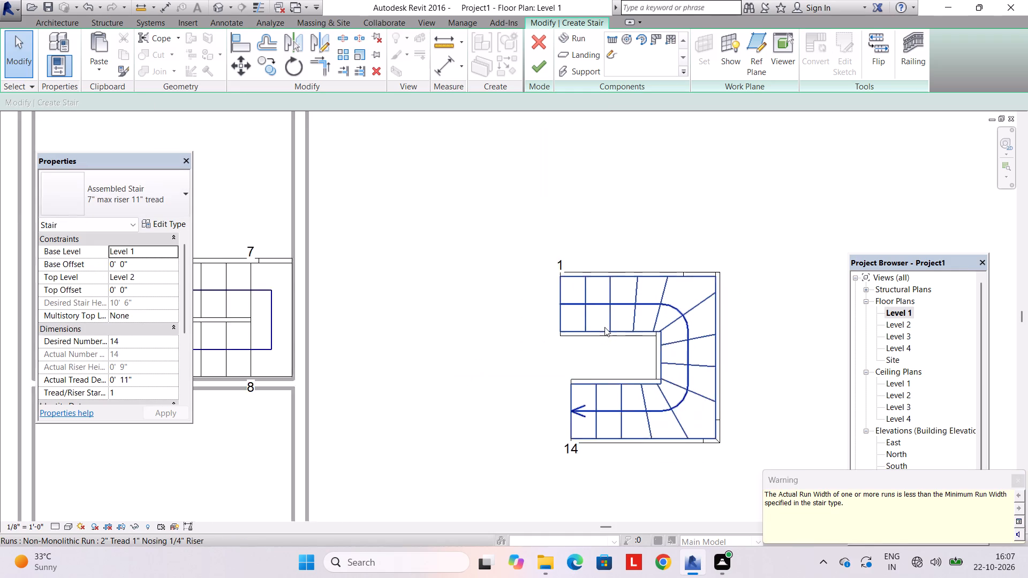
pyautogui.click(584, 408)
pyautogui.click(584, 401)
pyautogui.click(586, 387)
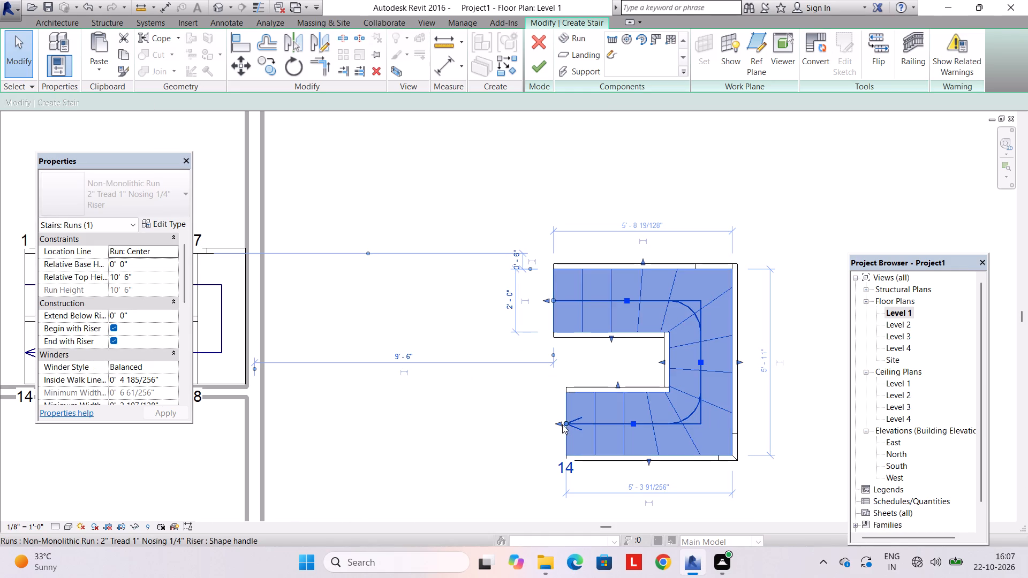
pyautogui.moveTo(560, 422); pyautogui.dragTo(549, 421)
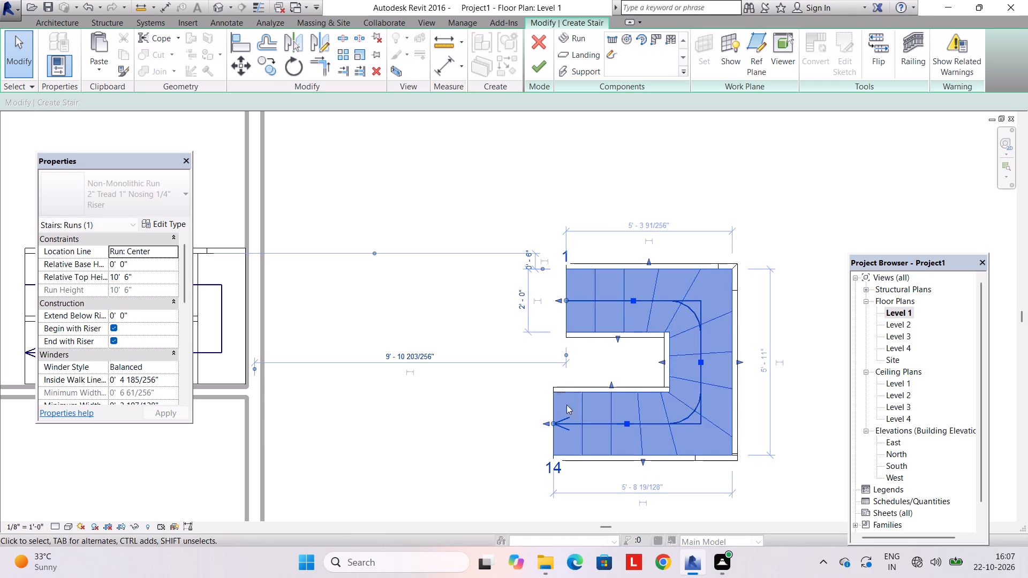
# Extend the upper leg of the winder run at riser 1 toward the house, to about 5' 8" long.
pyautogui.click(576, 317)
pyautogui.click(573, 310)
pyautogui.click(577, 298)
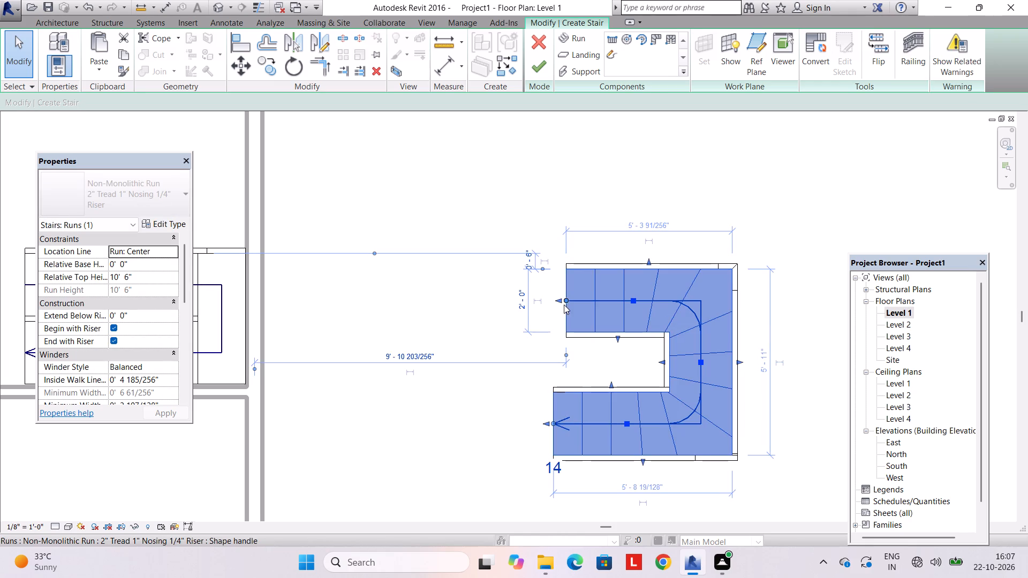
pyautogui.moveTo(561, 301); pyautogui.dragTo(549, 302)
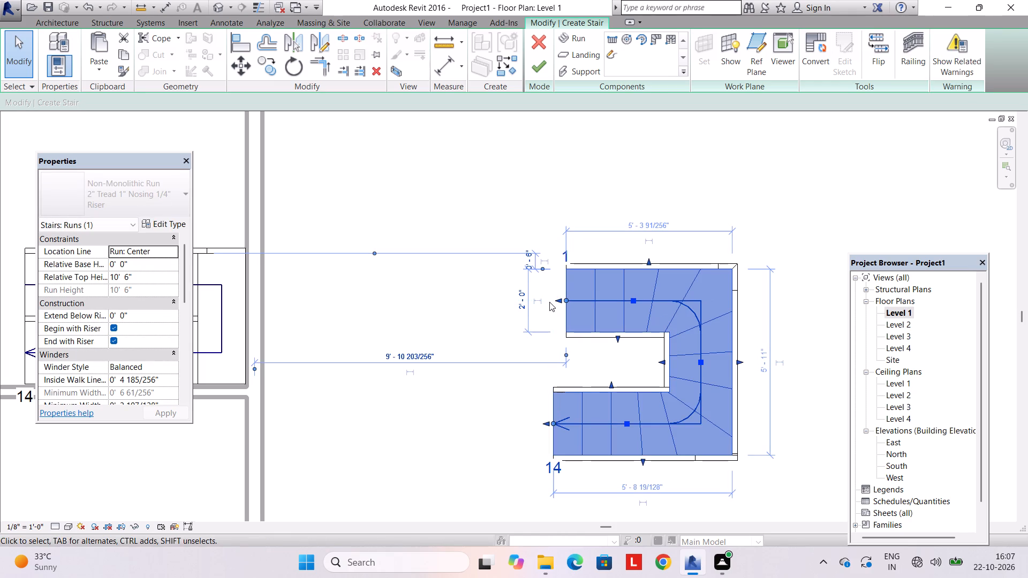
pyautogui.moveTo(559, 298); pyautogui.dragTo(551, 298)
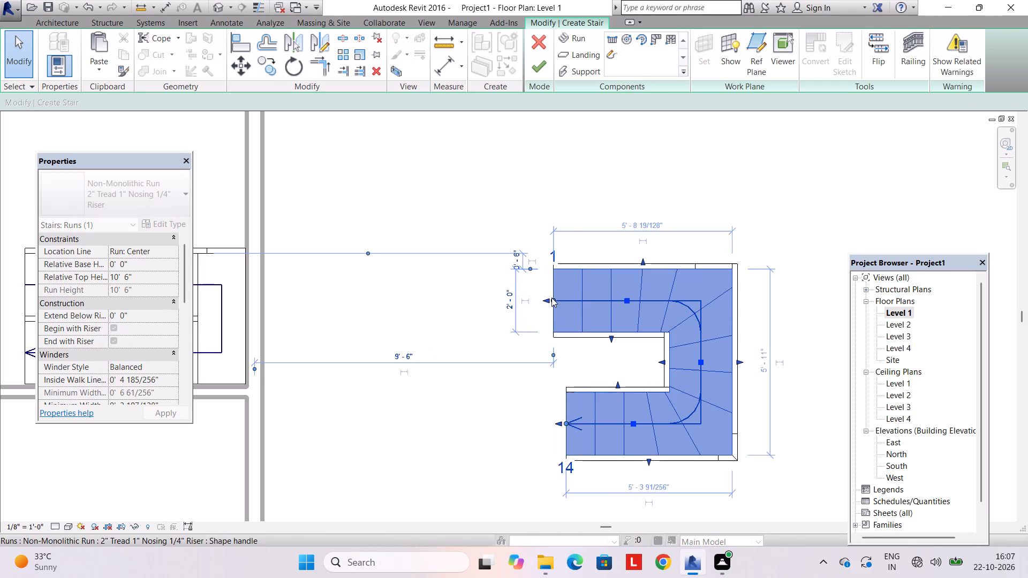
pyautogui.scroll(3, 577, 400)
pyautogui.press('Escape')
# Delete the whole U-shaped winder run and its supports beside the house plan.
pyautogui.scroll(-5, 579, 390)
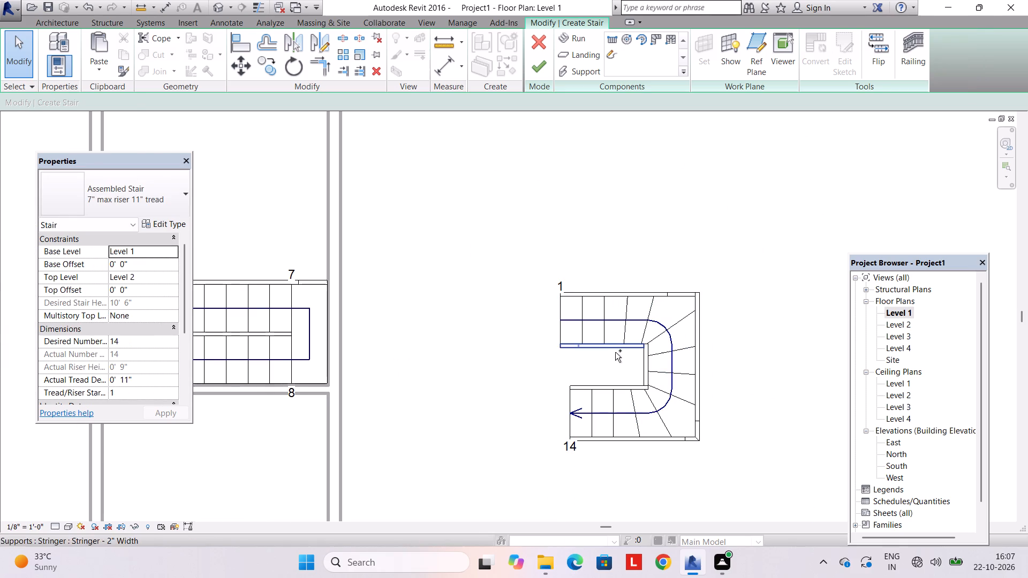
pyautogui.doubleClick(662, 284)
pyautogui.moveTo(540, 257); pyautogui.dragTo(604, 389)
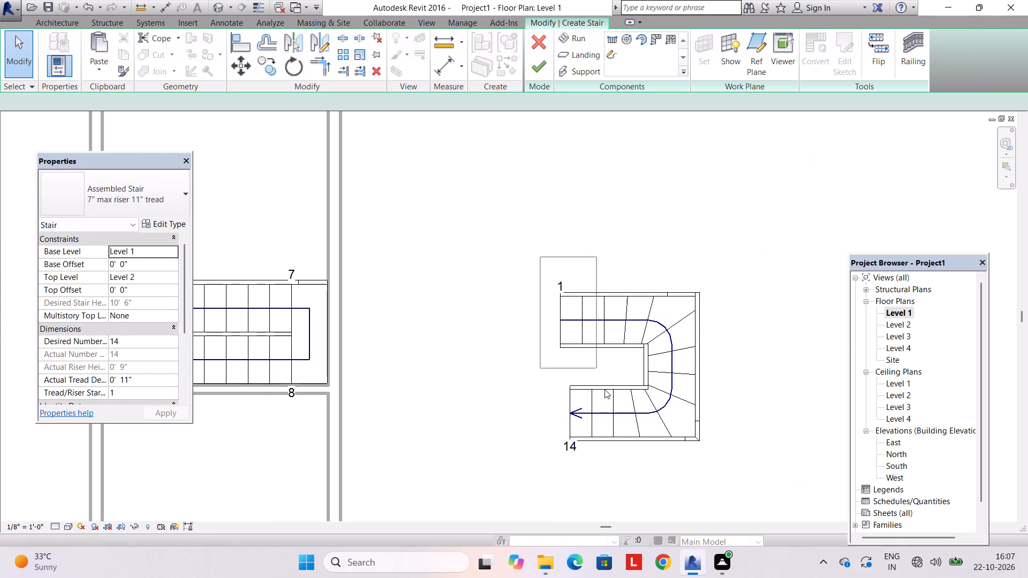
pyautogui.moveTo(604, 389); pyautogui.dragTo(719, 445)
pyautogui.press('Delete')
pyautogui.moveTo(525, 286); pyautogui.dragTo(706, 508)
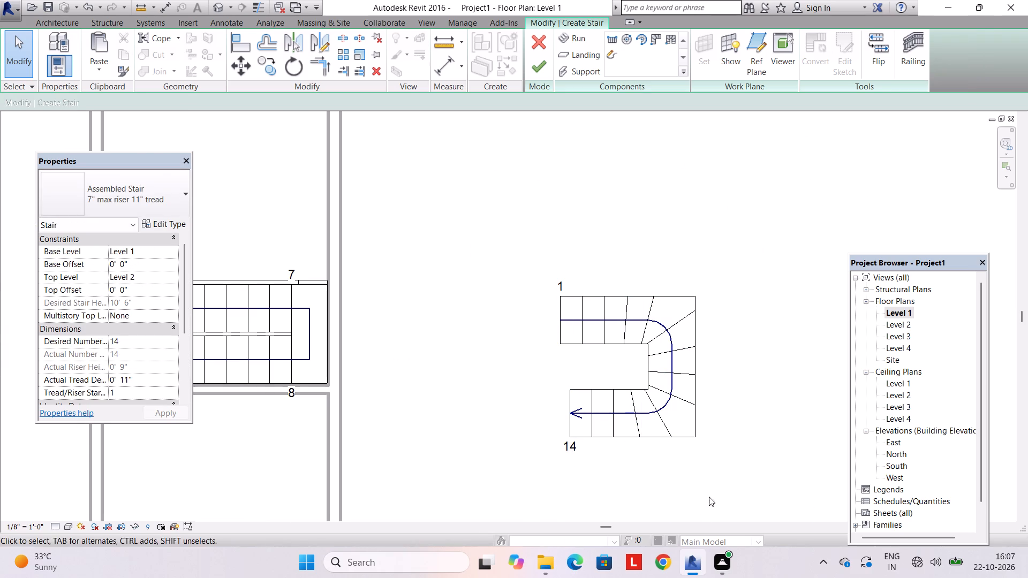
pyautogui.press('Delete')
pyautogui.moveTo(695, 439); pyautogui.dragTo(685, 433)
pyautogui.press('Delete')
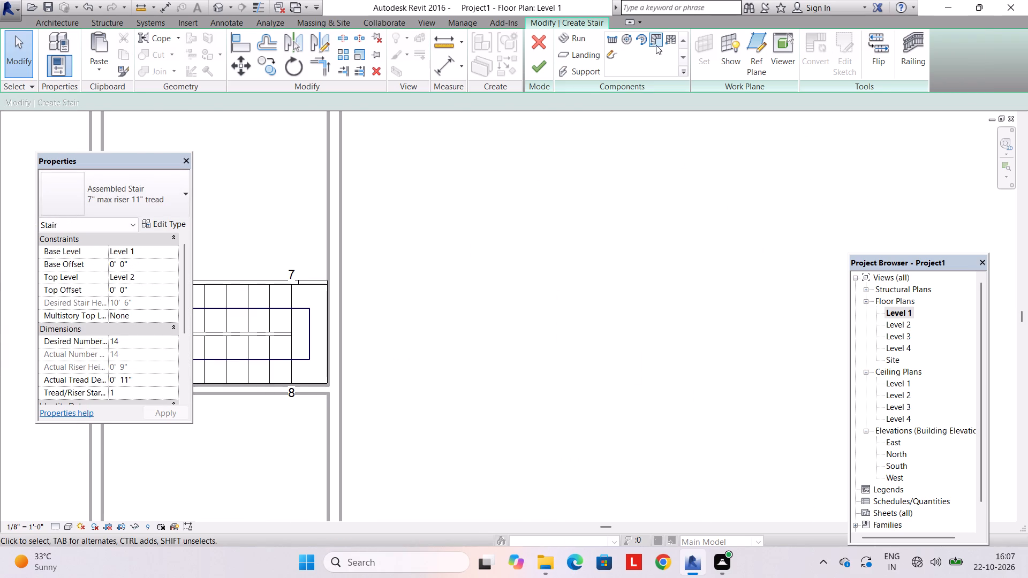
# Place a new U-shaped winder run to the right of the house plan, rotated so its open end faces the house.
pyautogui.click(666, 40)
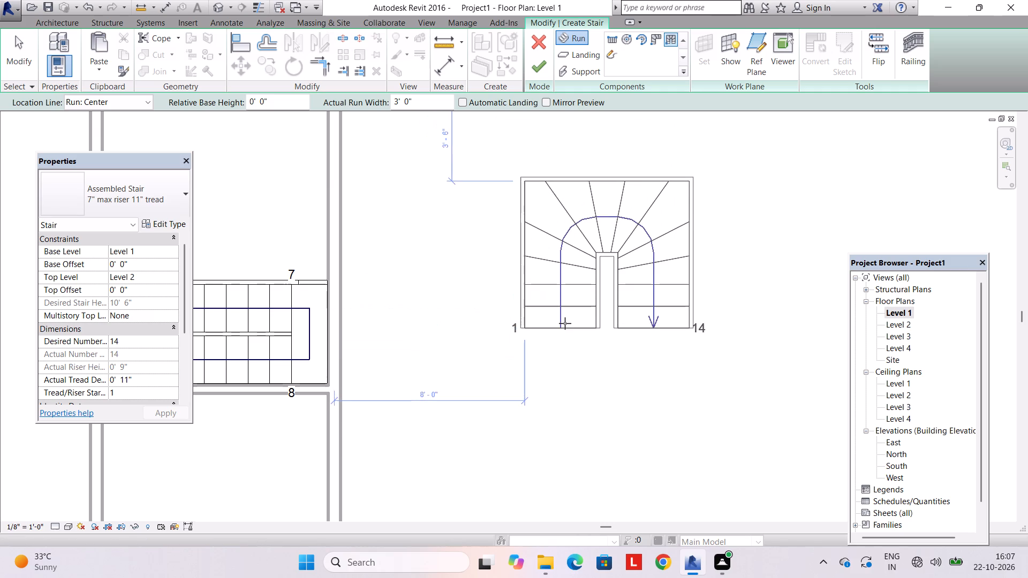
pyautogui.press('space')
pyautogui.press('space')
pyautogui.press('space')
pyautogui.click(565, 323)
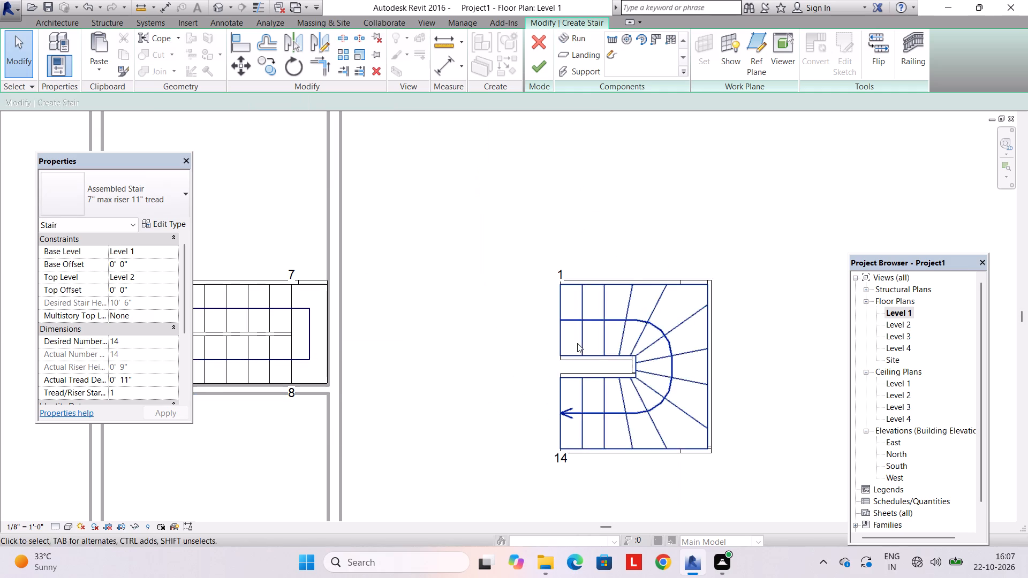
# Set the width of the new U-shaped winder run to 2'.
pyautogui.click(577, 343)
pyautogui.click(510, 323)
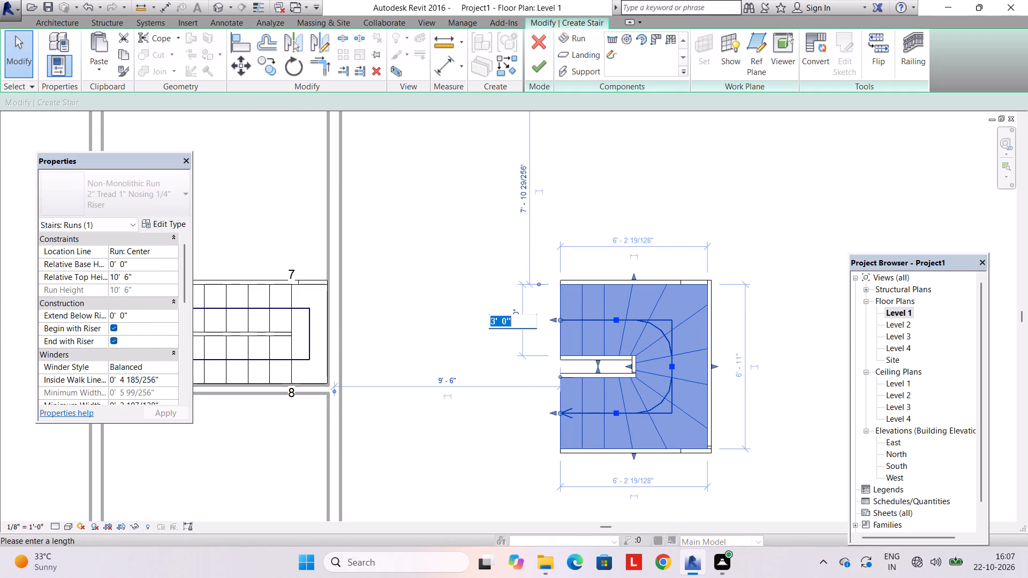
pyautogui.write("2'")
pyautogui.press('Return')
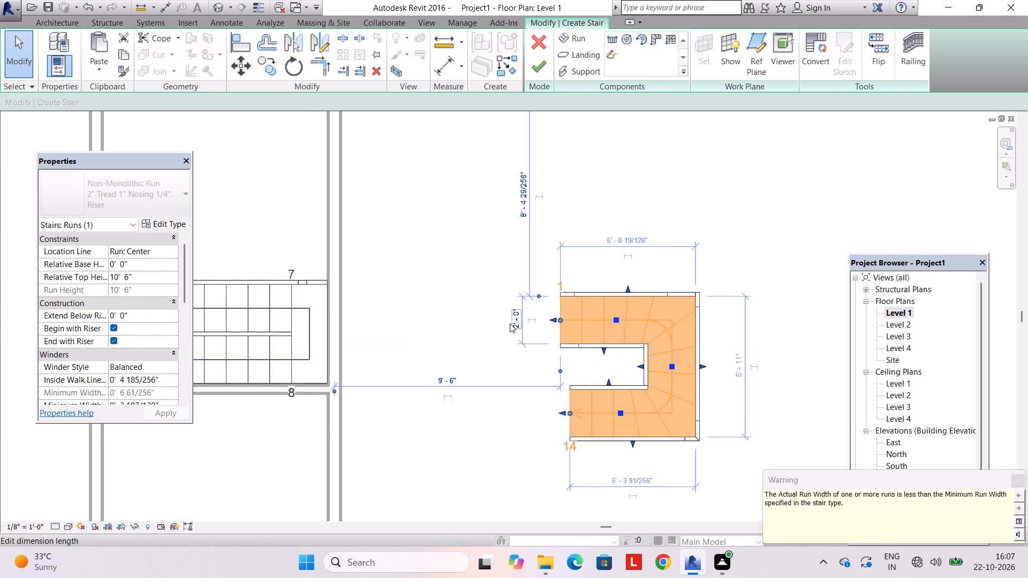
pyautogui.press('Escape')
# Delete the outer stringer along the closed end of the winder run.
pyautogui.moveTo(525, 341); pyautogui.dragTo(473, 334, button='middle')
pyautogui.scroll(3, 548, 334)
pyautogui.click(595, 341)
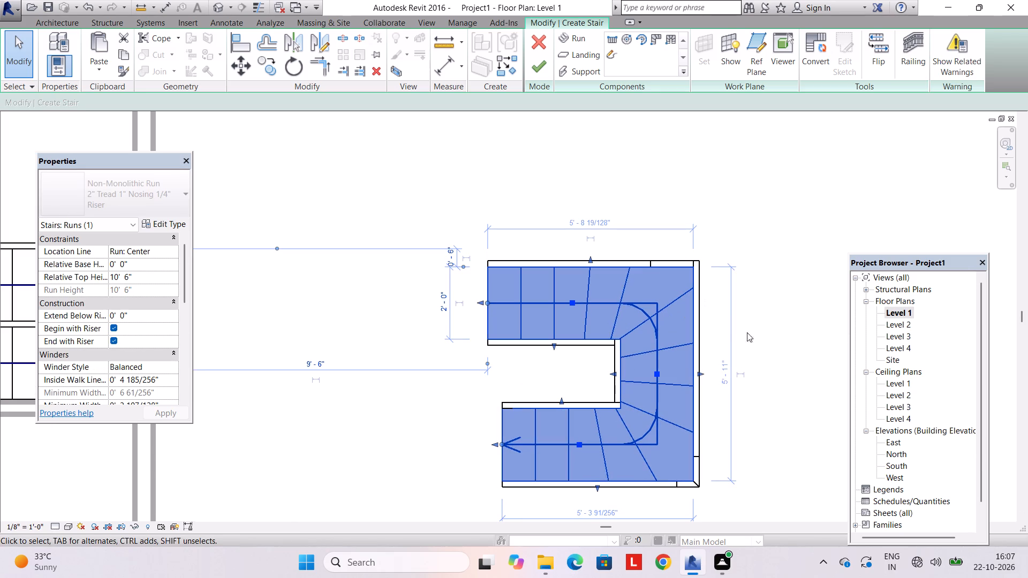
pyautogui.click(701, 390)
pyautogui.press('Delete')
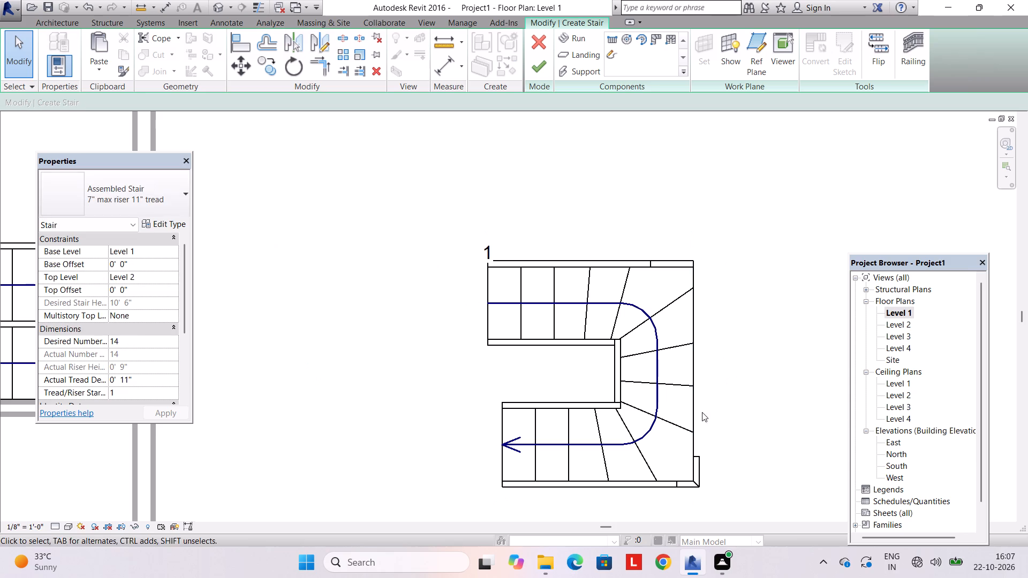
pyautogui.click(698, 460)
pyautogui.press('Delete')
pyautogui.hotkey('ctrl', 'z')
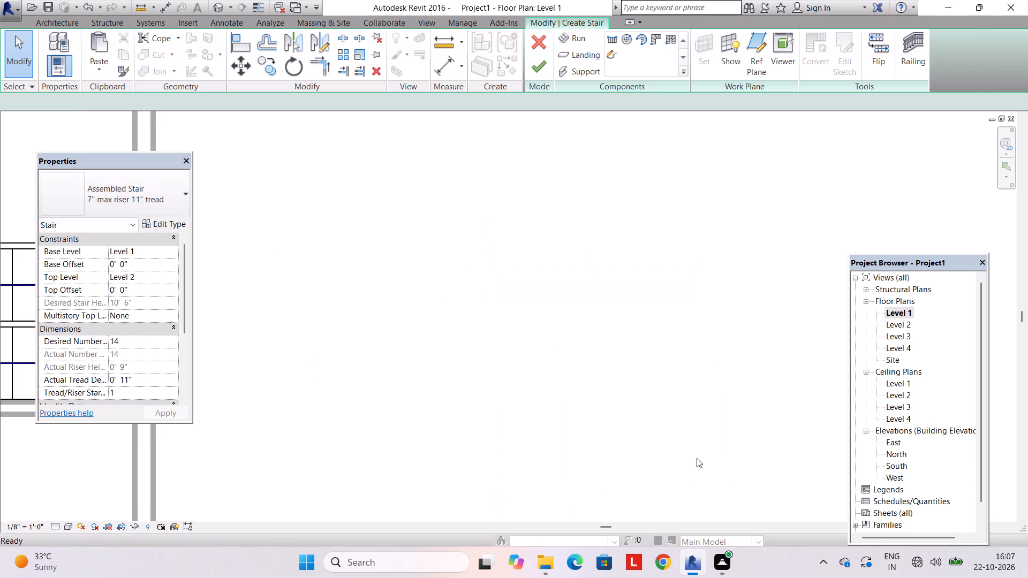
# Delete the leftover stringer pieces at the outer lower corner and the stringer along the outside of the lower leg.
pyautogui.click(700, 465)
pyautogui.press('Delete')
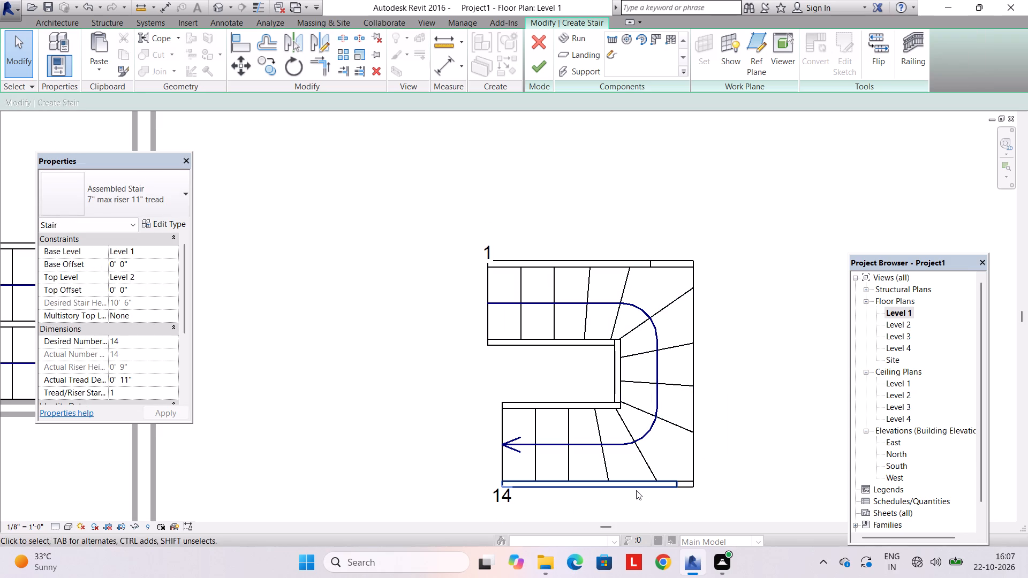
pyautogui.click(636, 489)
pyautogui.press('Delete')
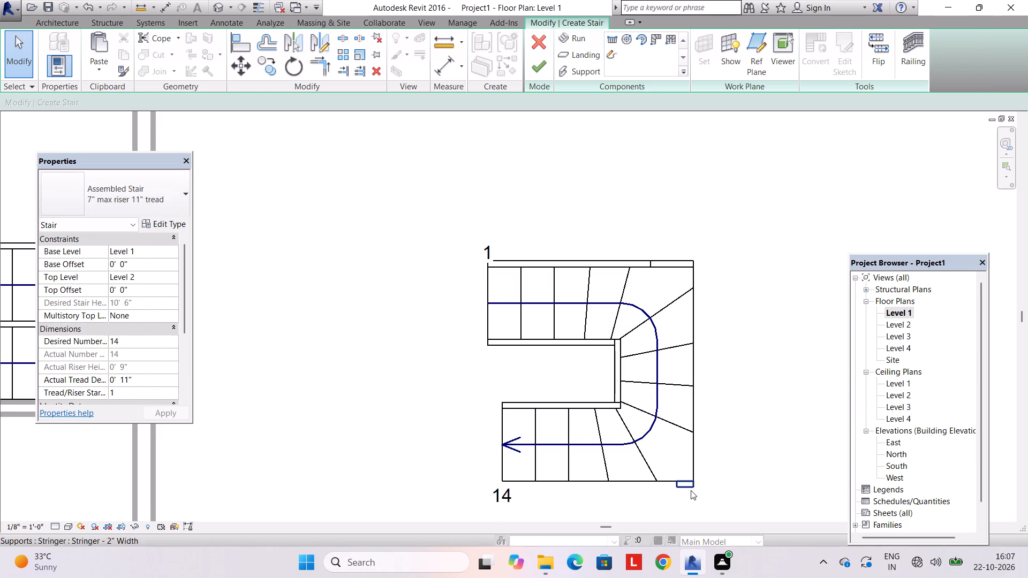
pyautogui.click(684, 487)
pyautogui.press('Delete')
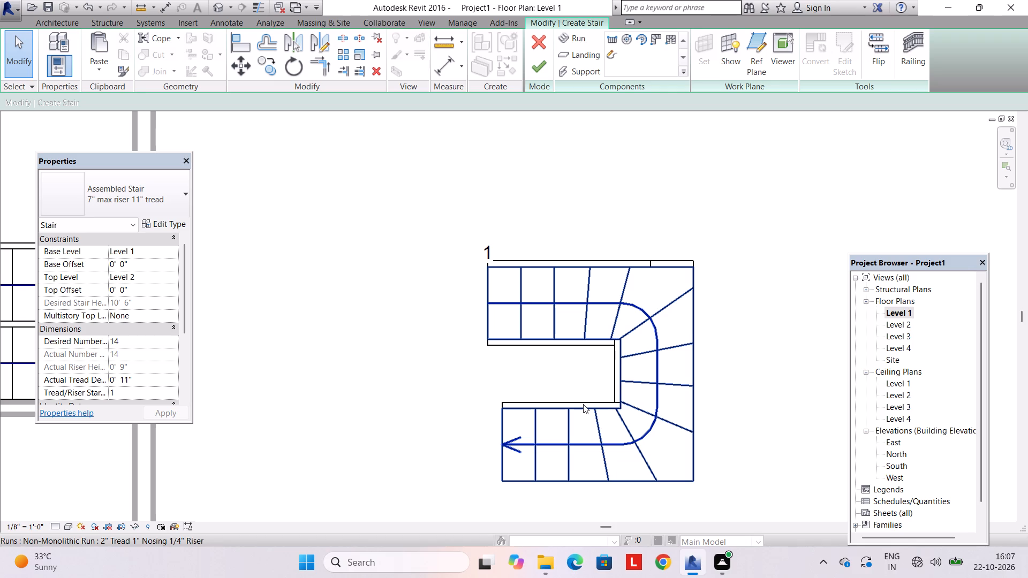
pyautogui.press('Escape')
# Delete the old stair's landing and both straight runs inside the house plan.
pyautogui.scroll(-2, 586, 278)
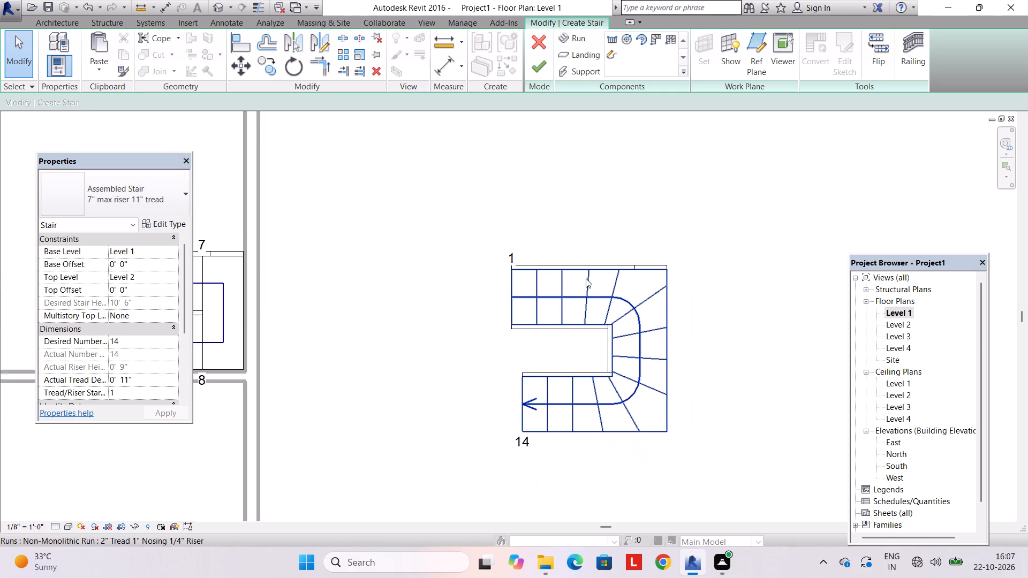
pyautogui.scroll(-6, 586, 278)
pyautogui.moveTo(579, 279); pyautogui.dragTo(663, 305, button='middle')
pyautogui.click(504, 302)
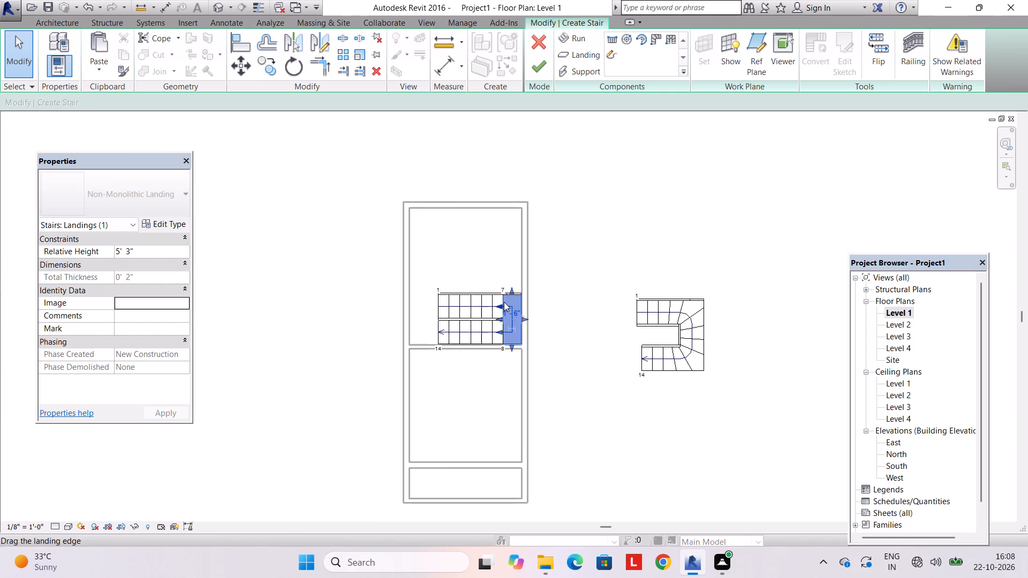
pyautogui.press('Delete')
pyautogui.click(496, 300)
pyautogui.press('Delete')
pyautogui.click(488, 319)
pyautogui.press('Delete')
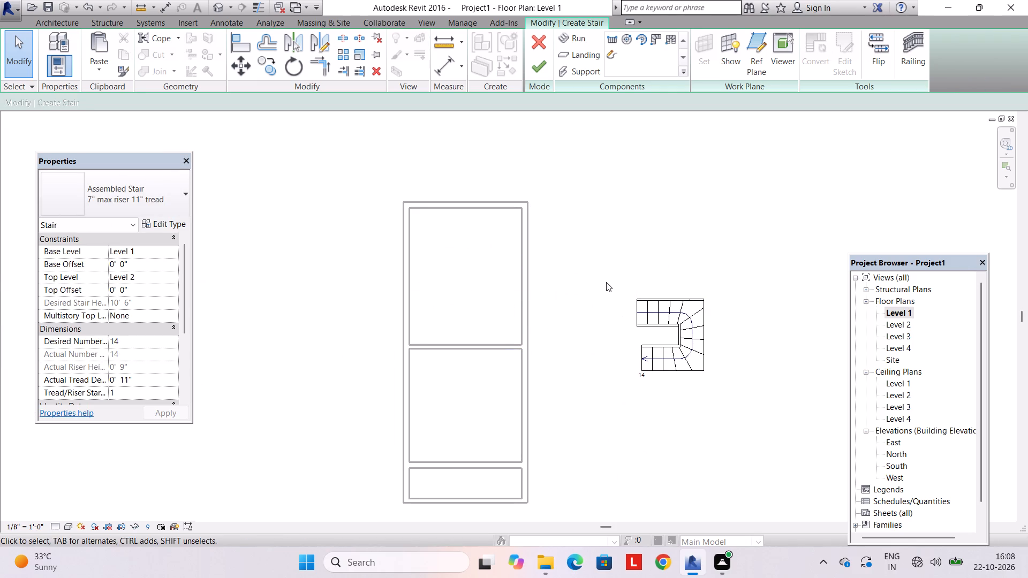
# Move the complete winder stair into the upper room of the house plan, just above the cross wall.
pyautogui.moveTo(603, 281); pyautogui.dragTo(735, 409)
pyautogui.press('Left')
pyautogui.press('Left')
pyautogui.press('Left')
pyautogui.press('Left')
pyautogui.press('Left')
pyautogui.press('Left')
pyautogui.press('Left')
pyautogui.press('Left')
pyautogui.press('Left')
pyautogui.press('Left')
pyautogui.press('Left')
pyautogui.press('Left')
pyautogui.press('Left')
pyautogui.press('Left')
pyautogui.press('Left')
pyautogui.press('Left')
pyautogui.press('Left')
pyautogui.press('Left')
pyautogui.press('Left')
pyautogui.press('Left')
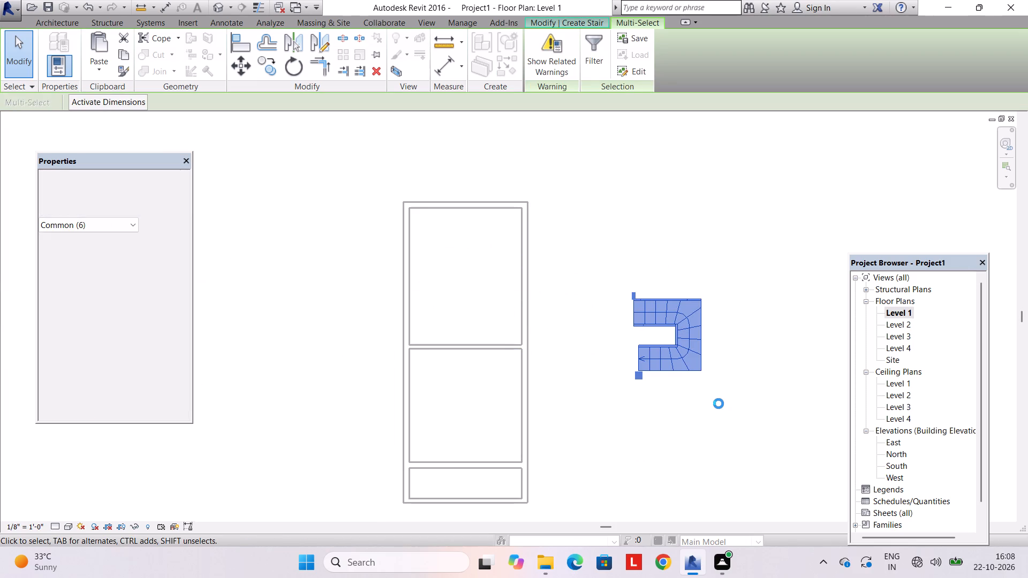
pyautogui.press('Left')
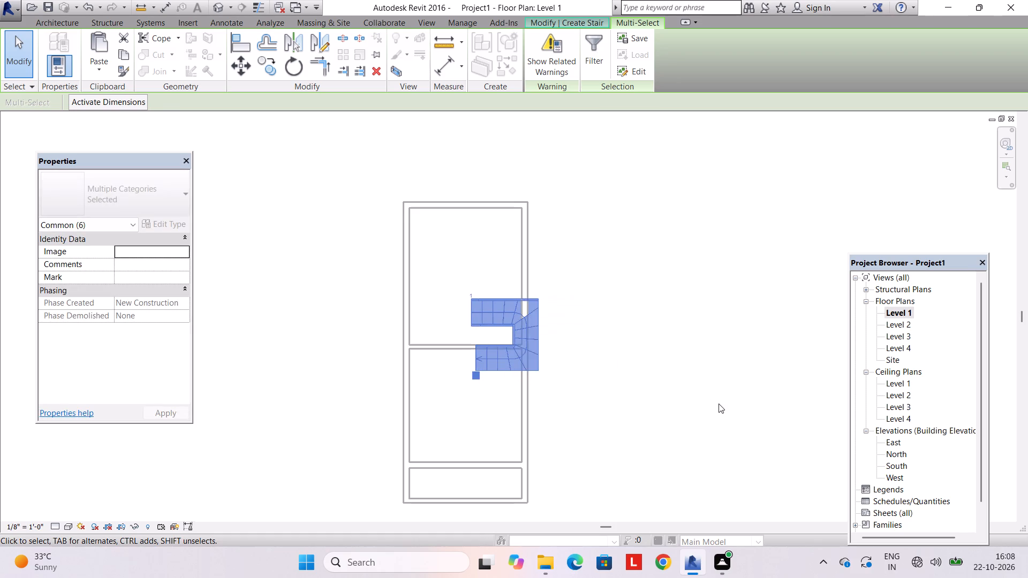
pyautogui.press('Left')
pyautogui.press('Left')
pyautogui.press('Left')
pyautogui.press('Left')
pyautogui.press('Left')
pyautogui.press('Left')
pyautogui.press('Left')
pyautogui.press('Up')
pyautogui.press('Up')
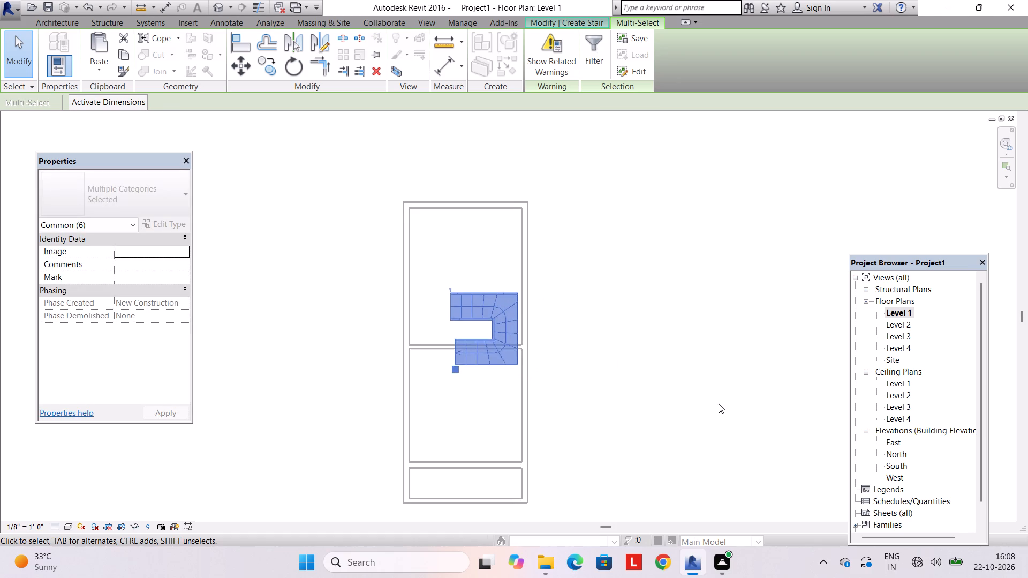
pyautogui.press('Up')
pyautogui.press('Up')
pyautogui.press('Up')
pyautogui.press('Up')
pyautogui.press('Up')
pyautogui.press('Up')
pyautogui.press('Up')
pyautogui.press('Up')
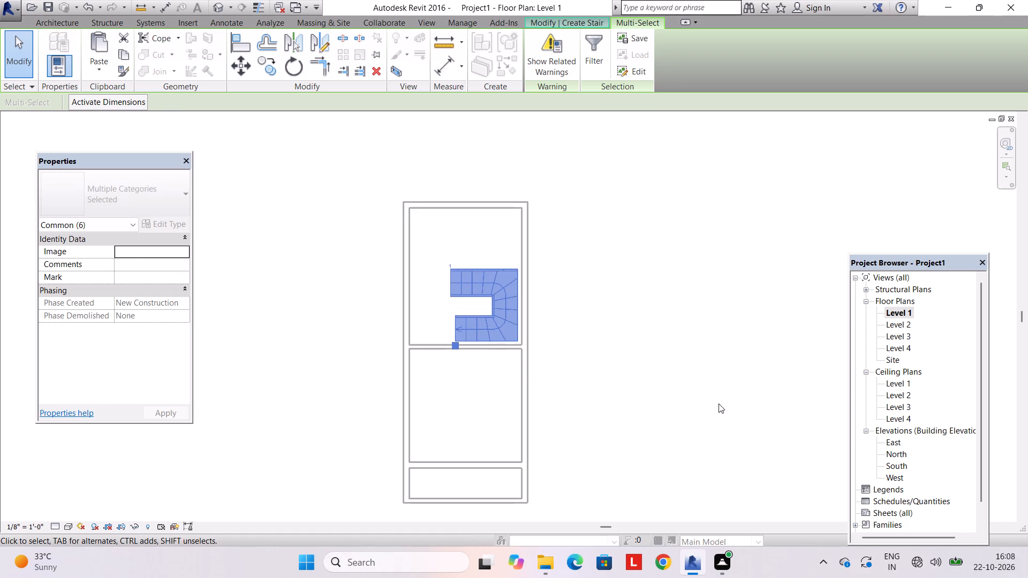
# Nudge the winder stair into the lower right corner of the upper room, against the inner wall faces.
pyautogui.scroll(6, 630, 392)
pyautogui.moveTo(537, 386); pyautogui.dragTo(589, 472, button='middle')
pyautogui.scroll(-3, 568, 431)
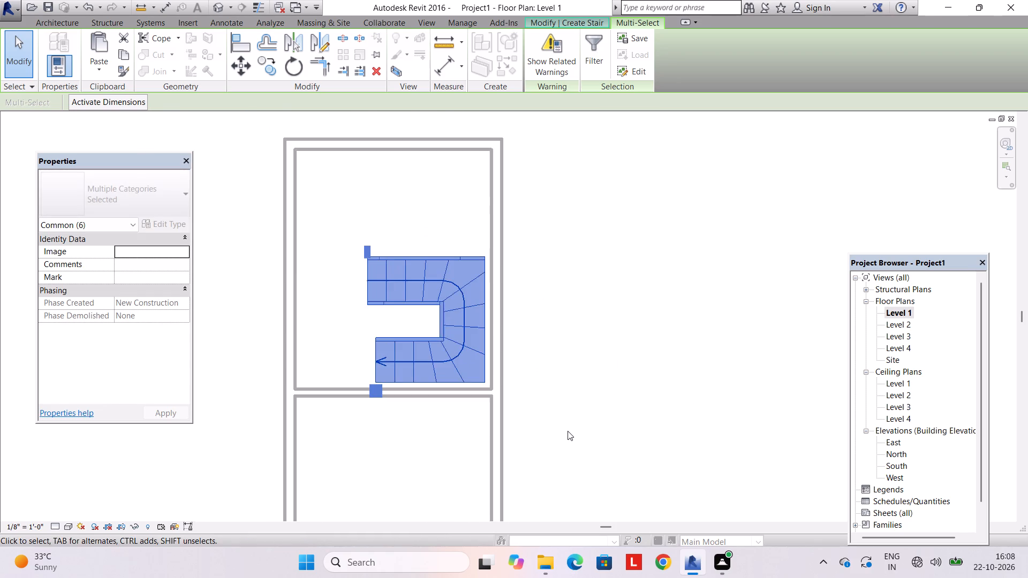
pyautogui.moveTo(568, 431); pyautogui.dragTo(571, 438, button='middle')
pyautogui.scroll(2, 554, 432)
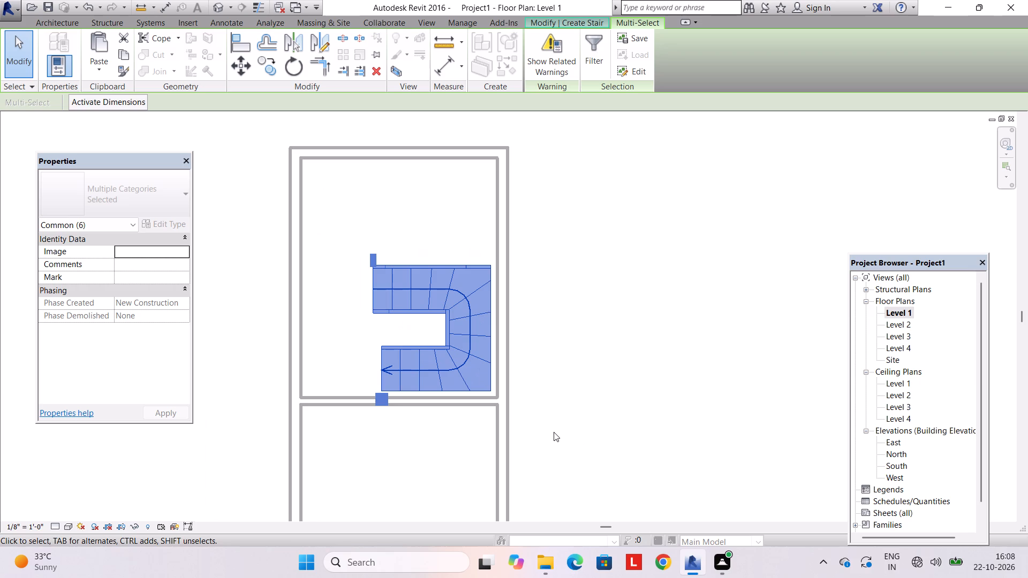
pyautogui.middleClick(554, 438)
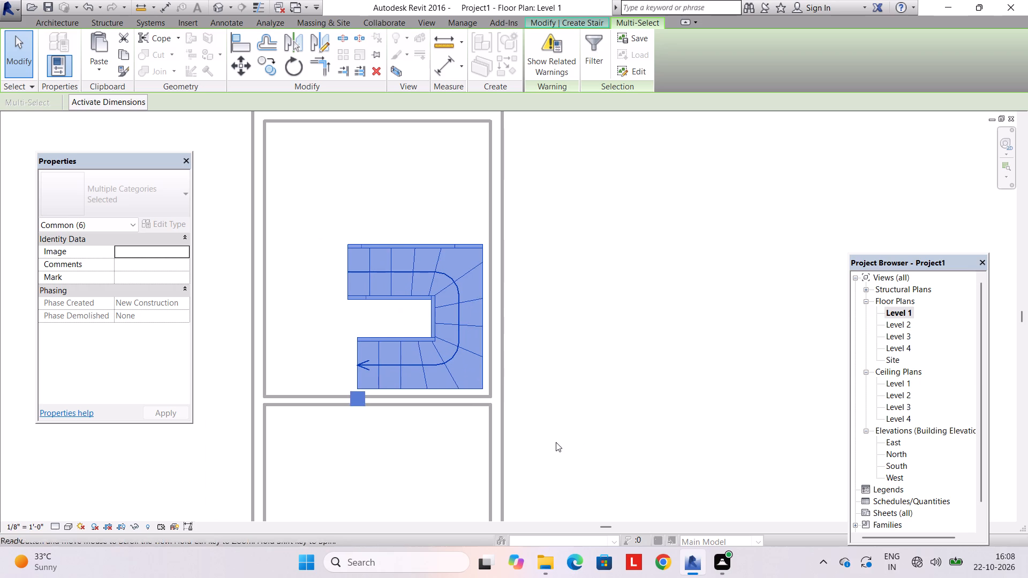
pyautogui.press('Right')
pyautogui.press('Right')
pyautogui.press('Down')
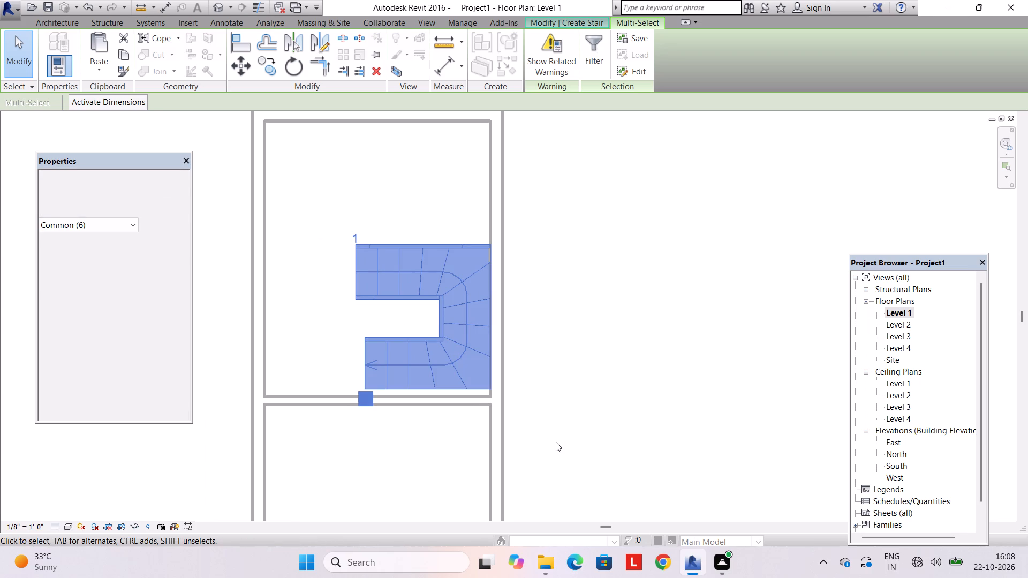
pyautogui.scroll(3, 503, 416)
pyautogui.press('Left')
pyautogui.press('Down')
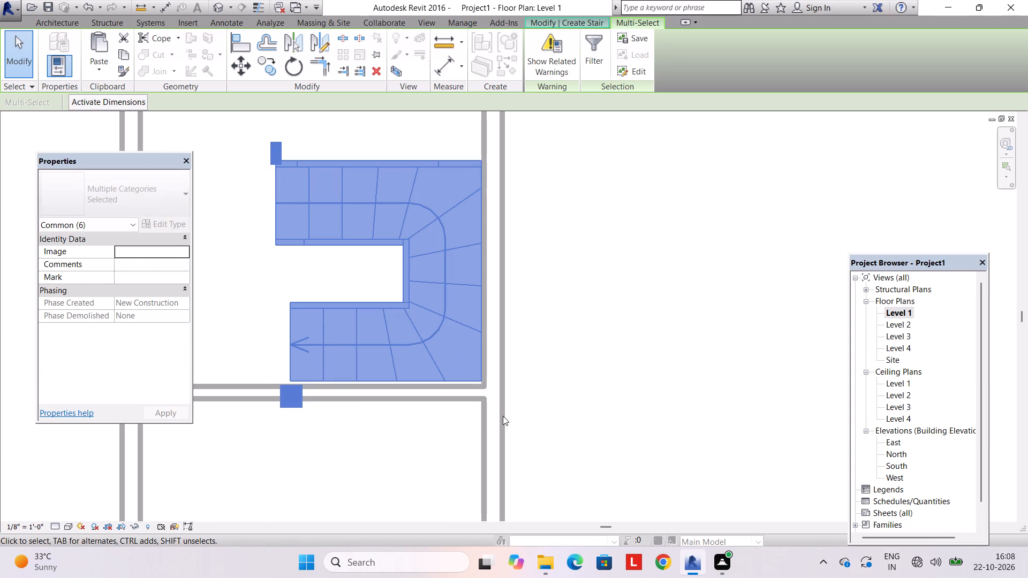
pyautogui.scroll(2, 478, 406)
pyautogui.moveTo(442, 405); pyautogui.dragTo(485, 417, button='middle')
pyautogui.press('Up')
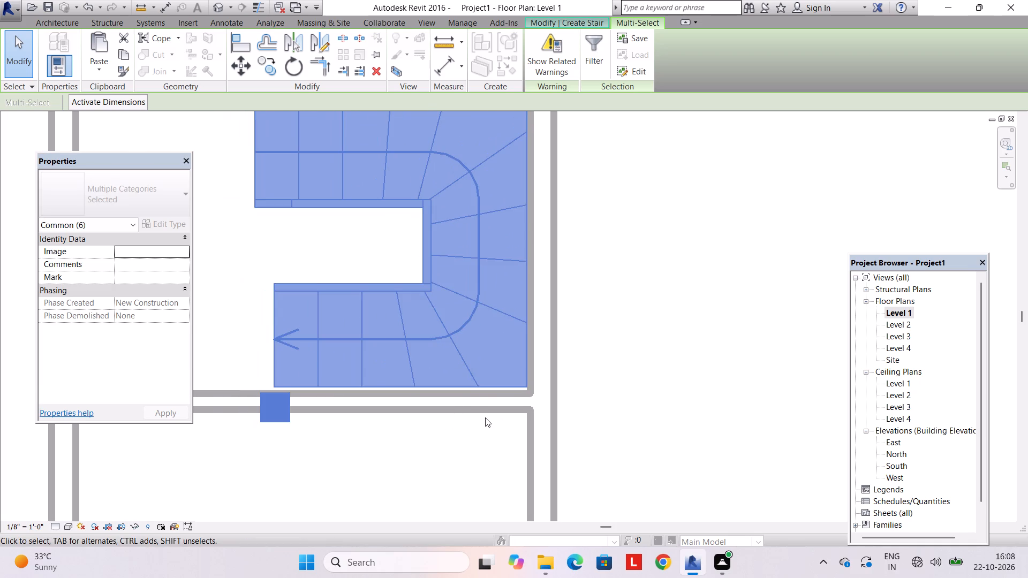
pyautogui.press('Down')
pyautogui.press('Escape')
pyautogui.scroll(-4, 418, 394)
pyautogui.moveTo(428, 396); pyautogui.dragTo(469, 405, button='middle')
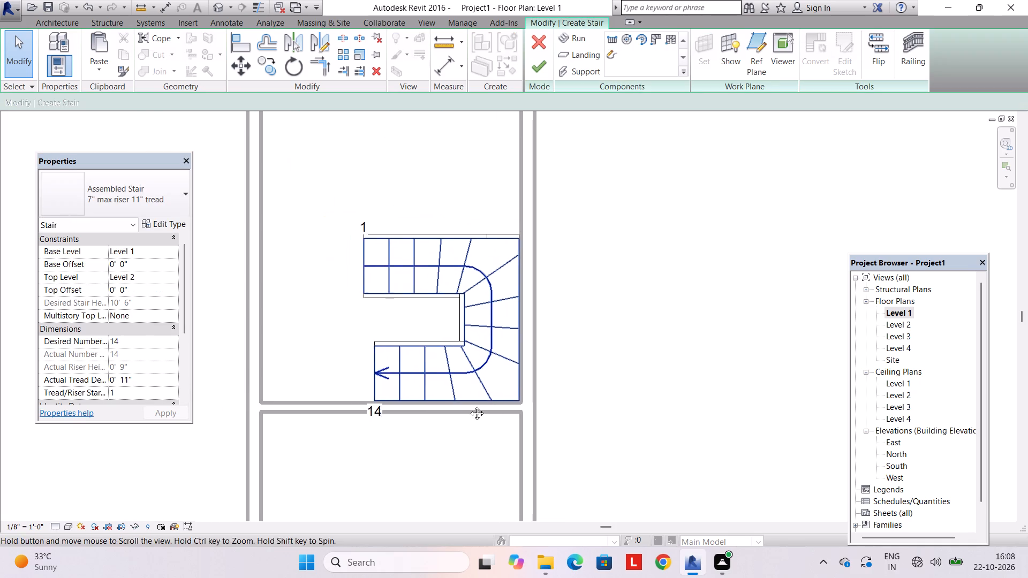
pyautogui.moveTo(469, 405); pyautogui.dragTo(470, 405, button='middle')
pyautogui.scroll(-1, 470, 405)
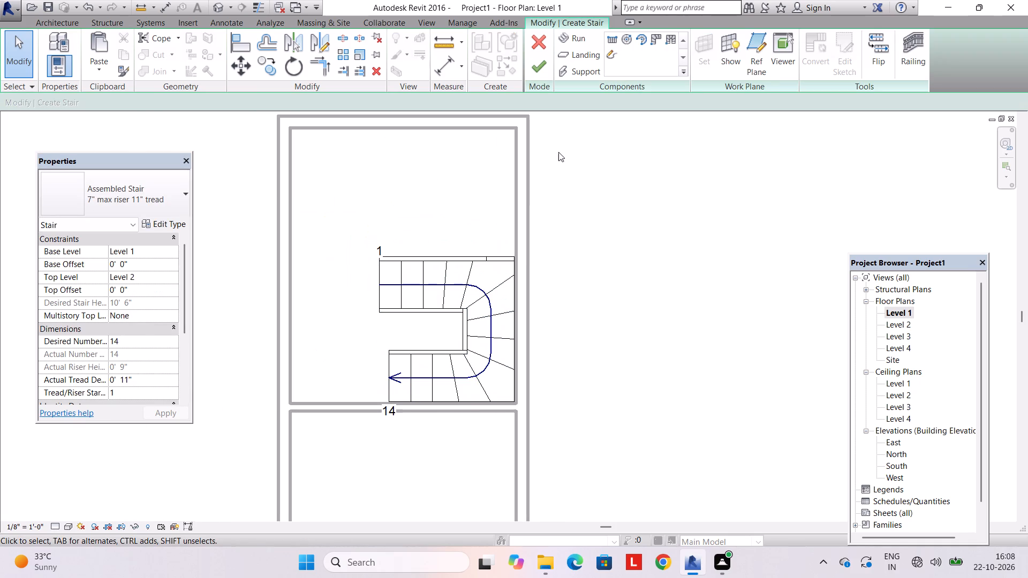
# Flip the stair's direction so riser 1 starts on the lower leg, and finish the stair.
pyautogui.click(870, 58)
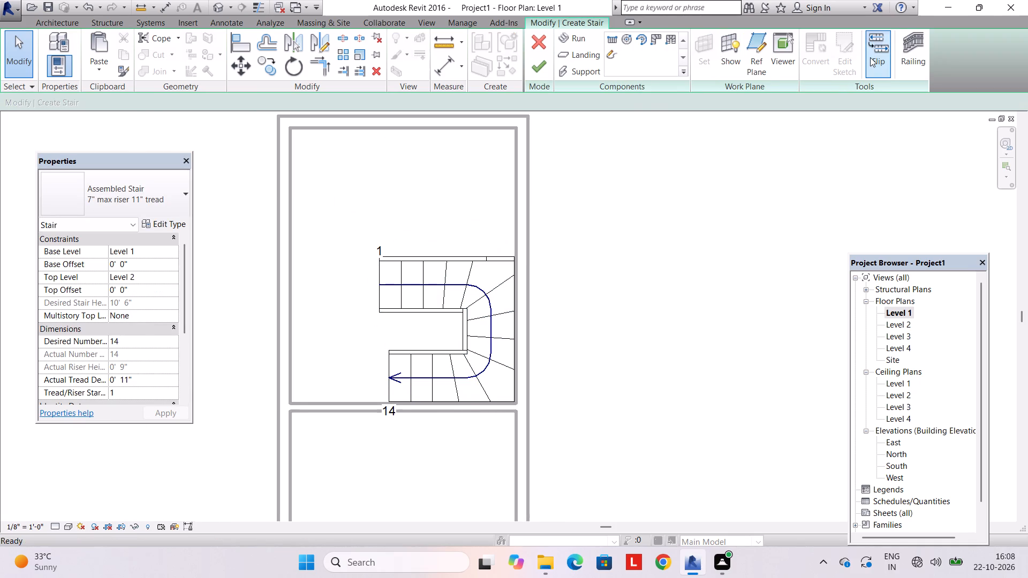
pyautogui.press('Escape')
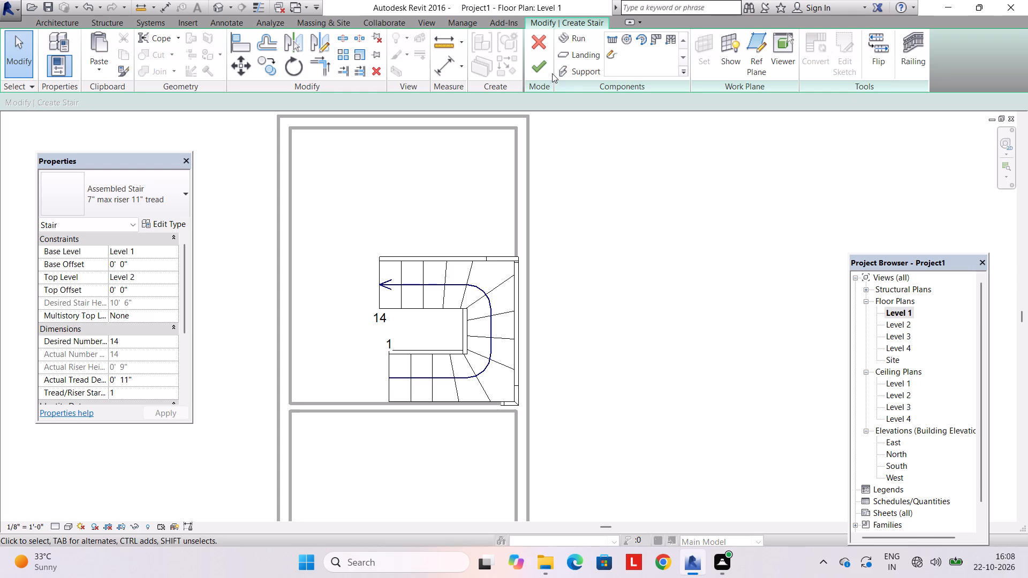
pyautogui.click(535, 69)
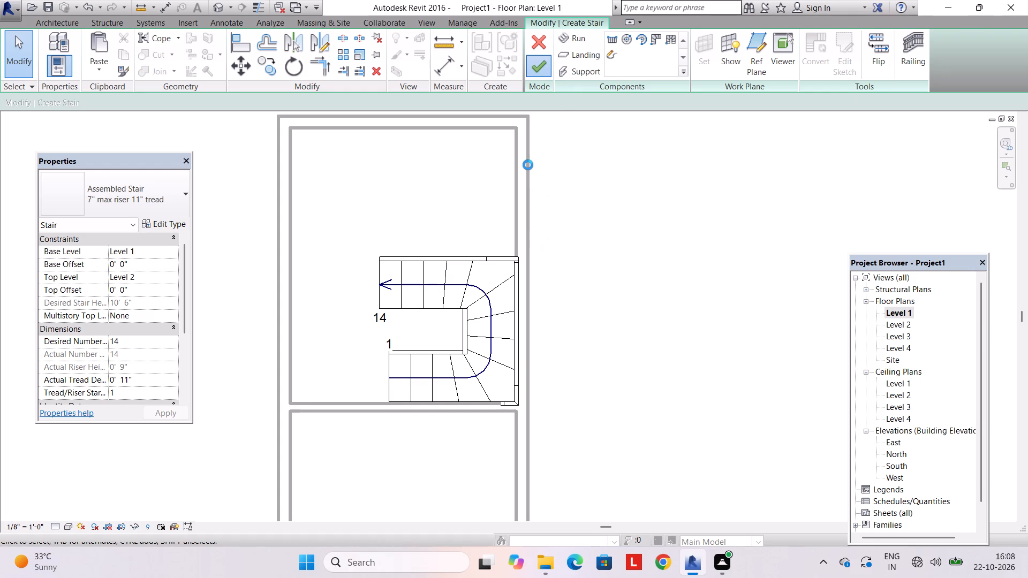
# In the default 3D view, set the unconnected height of both interior cross walls to 10'.
pyautogui.press('Escape')
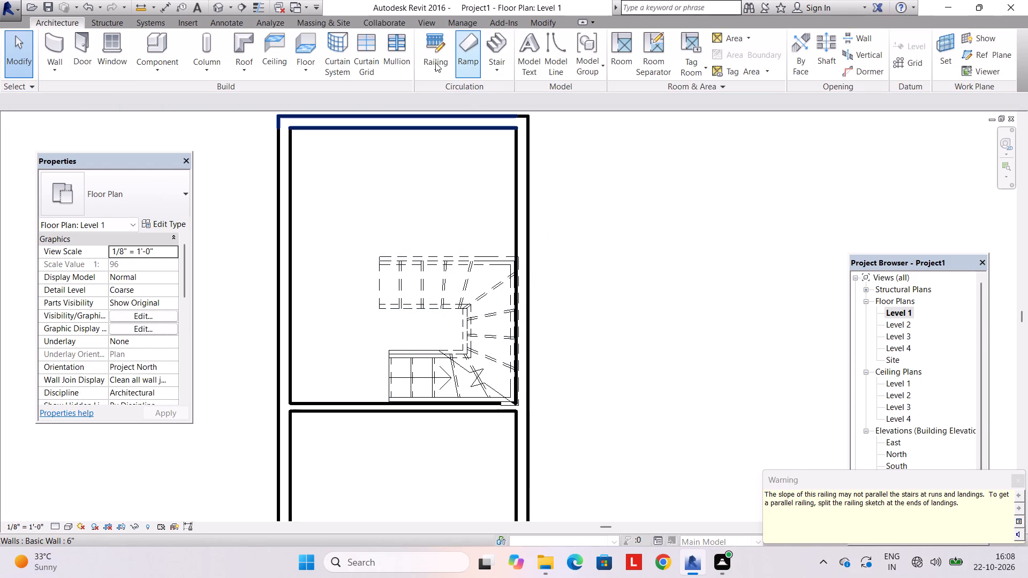
pyautogui.click(427, 19)
pyautogui.click(407, 41)
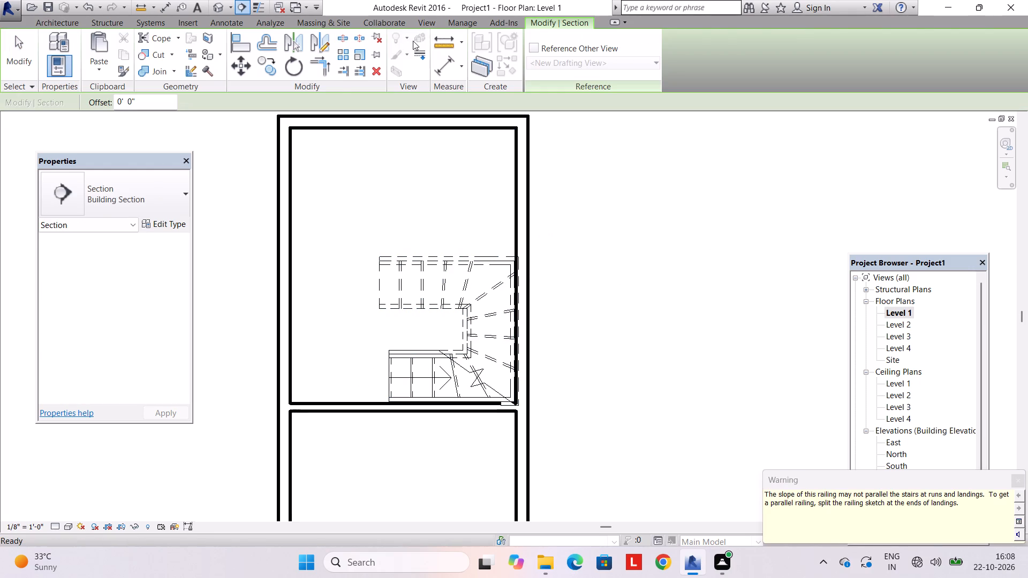
pyautogui.press('Escape')
pyautogui.click(386, 44)
pyautogui.keyDown('shift'); pyautogui.moveTo(459, 221); pyautogui.dragTo(512, 255, button='middle'); pyautogui.keyUp('shift')
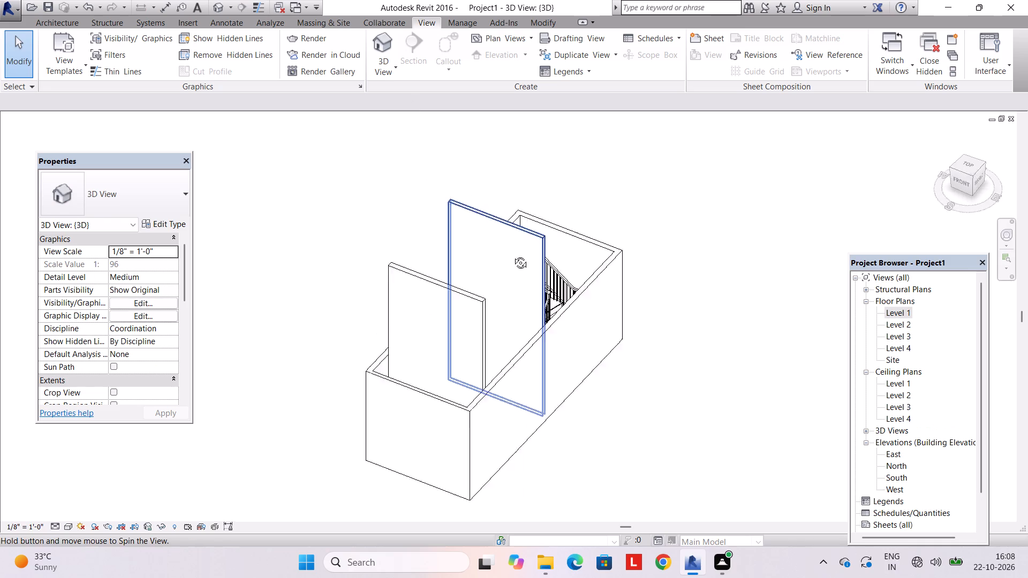
pyautogui.keyDown('shift'); pyautogui.moveTo(512, 255); pyautogui.dragTo(532, 256, button='middle'); pyautogui.keyUp('shift')
pyautogui.click(515, 219)
pyautogui.press('Escape')
pyautogui.click(507, 223)
pyautogui.press('Escape')
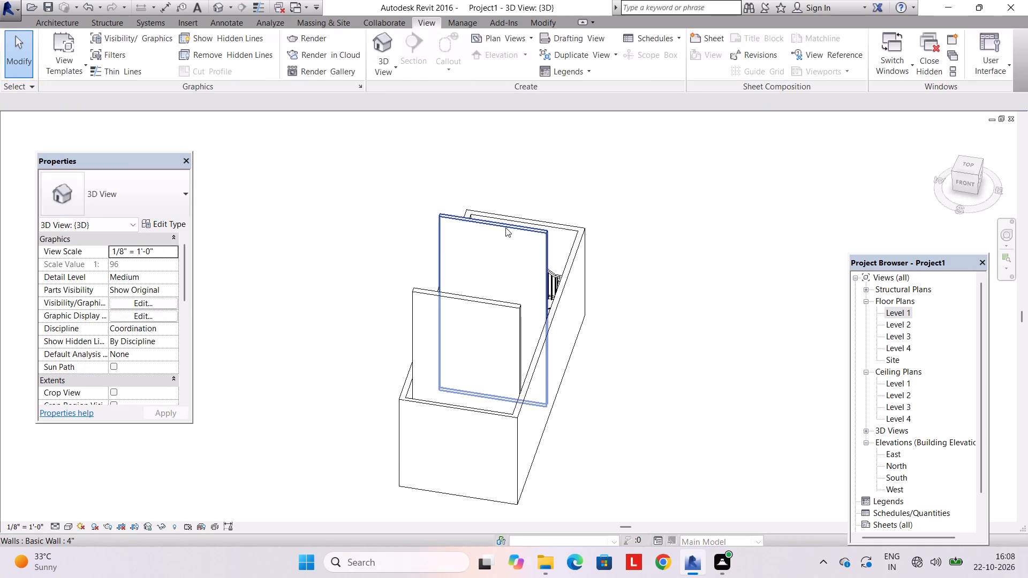
pyautogui.click(505, 227)
pyautogui.keyDown('ctrl'); pyautogui.click(463, 302); pyautogui.keyUp('ctrl')
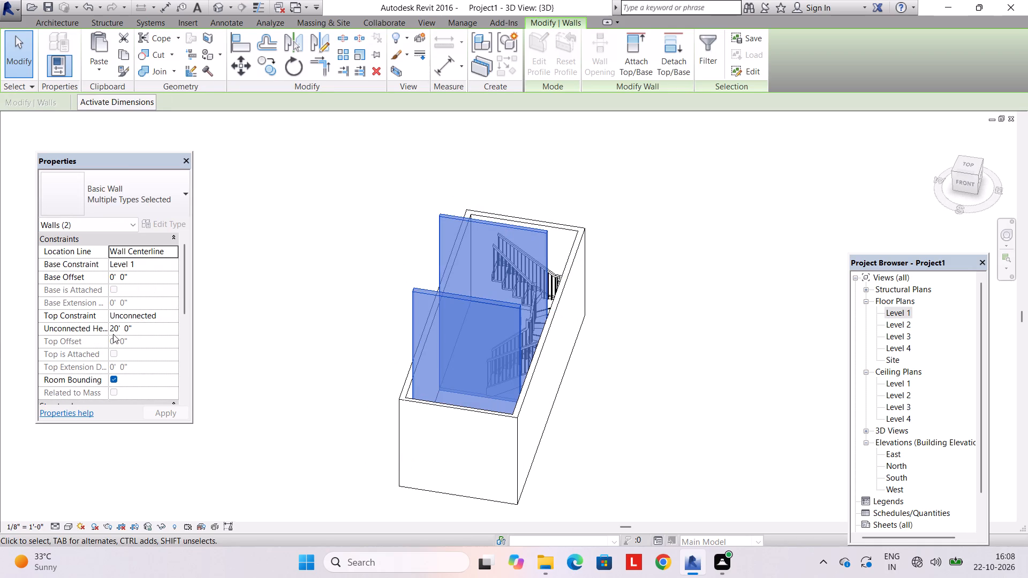
pyautogui.click(128, 325)
pyautogui.moveTo(133, 325); pyautogui.dragTo(75, 325)
pyautogui.write("10'")
pyautogui.press('Return')
pyautogui.press('Return')
pyautogui.press('Escape')
pyautogui.press('Escape')
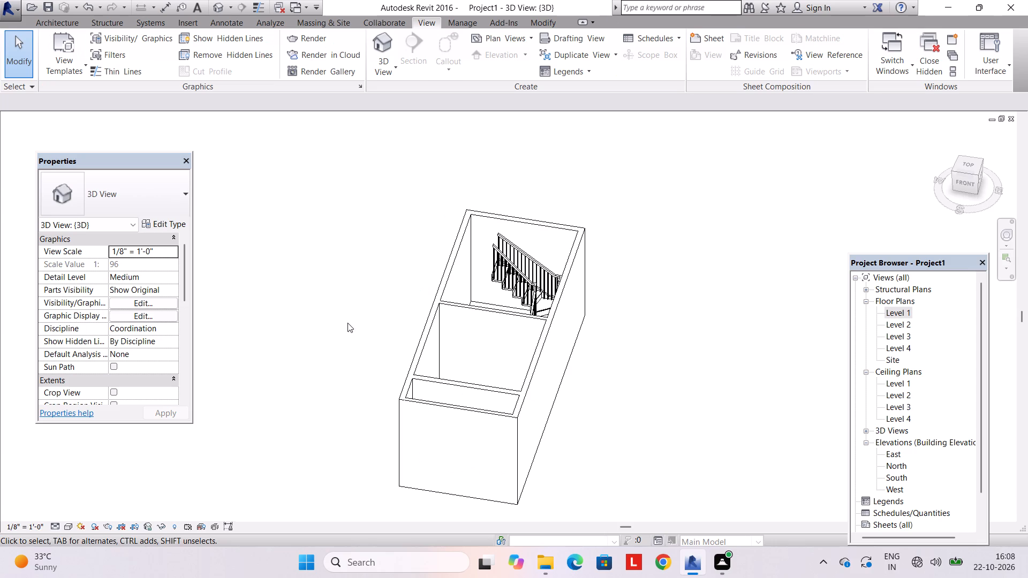
# Examine the winder stair and its fit against the surrounding walls from several angles in the 3D view.
pyautogui.keyDown('shift'); pyautogui.moveTo(350, 326); pyautogui.dragTo(432, 443, button='middle'); pyautogui.keyUp('shift')
pyautogui.keyDown('shift'); pyautogui.moveTo(417, 358); pyautogui.dragTo(514, 381, button='middle'); pyautogui.keyUp('shift')
pyautogui.scroll(3, 501, 358)
pyautogui.keyDown('shift'); pyautogui.moveTo(428, 359); pyautogui.dragTo(502, 313, button='middle'); pyautogui.keyUp('shift')
pyautogui.keyDown('shift'); pyautogui.moveTo(464, 421); pyautogui.dragTo(457, 396, button='middle'); pyautogui.keyUp('shift')
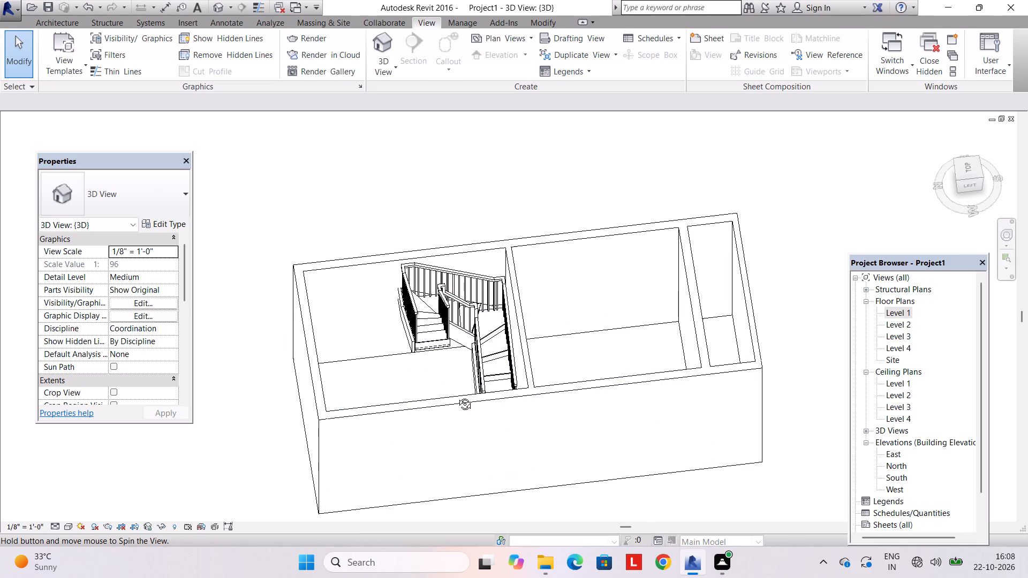
pyautogui.keyDown('shift'); pyautogui.moveTo(457, 396); pyautogui.dragTo(475, 491, button='middle'); pyautogui.keyUp('shift')
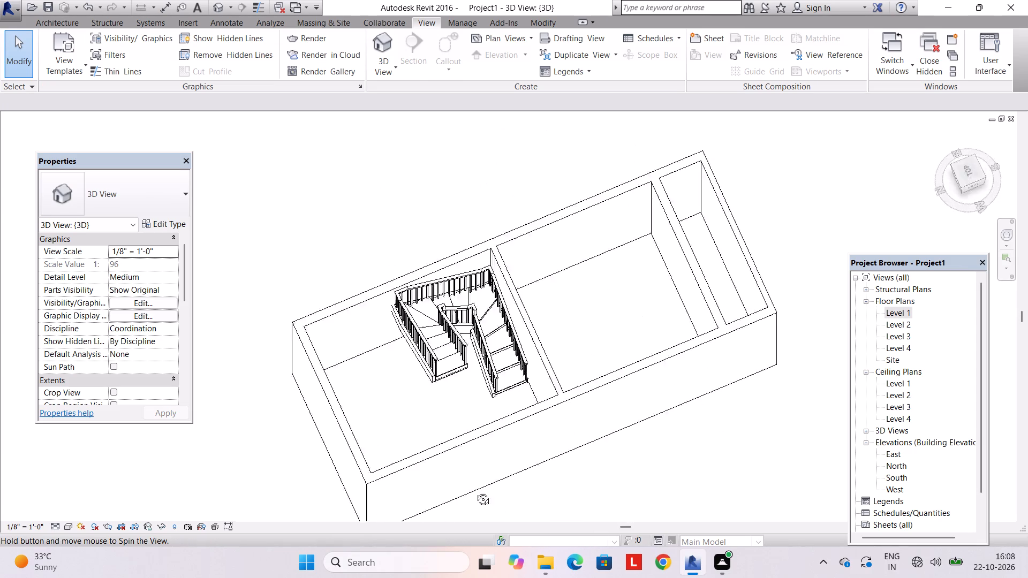
pyautogui.keyDown('shift'); pyautogui.moveTo(475, 491); pyautogui.dragTo(381, 302, button='middle'); pyautogui.keyUp('shift')
pyautogui.moveTo(410, 316); pyautogui.dragTo(410, 503, button='middle')
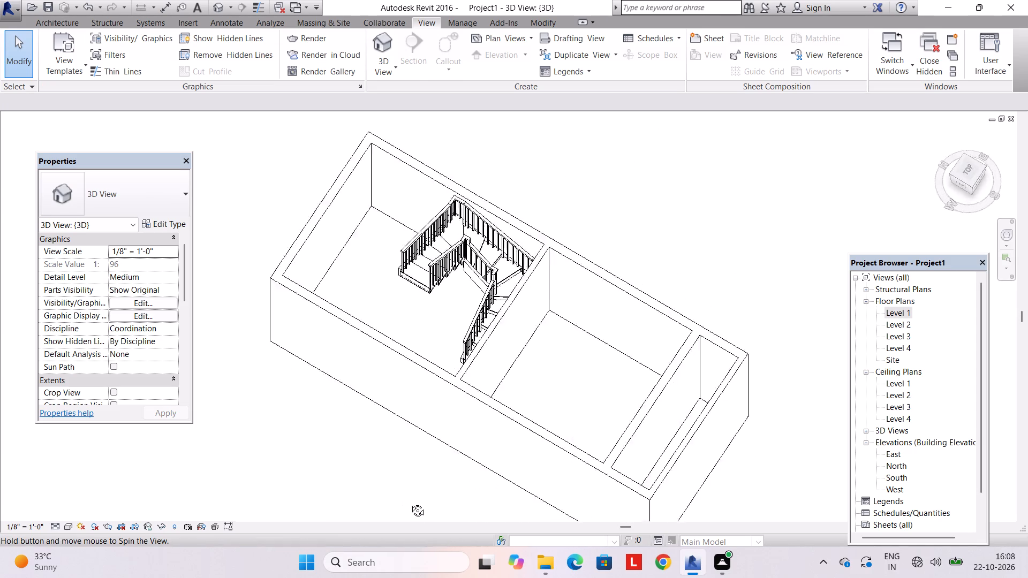
pyautogui.moveTo(410, 503); pyautogui.dragTo(458, 511, button='middle')
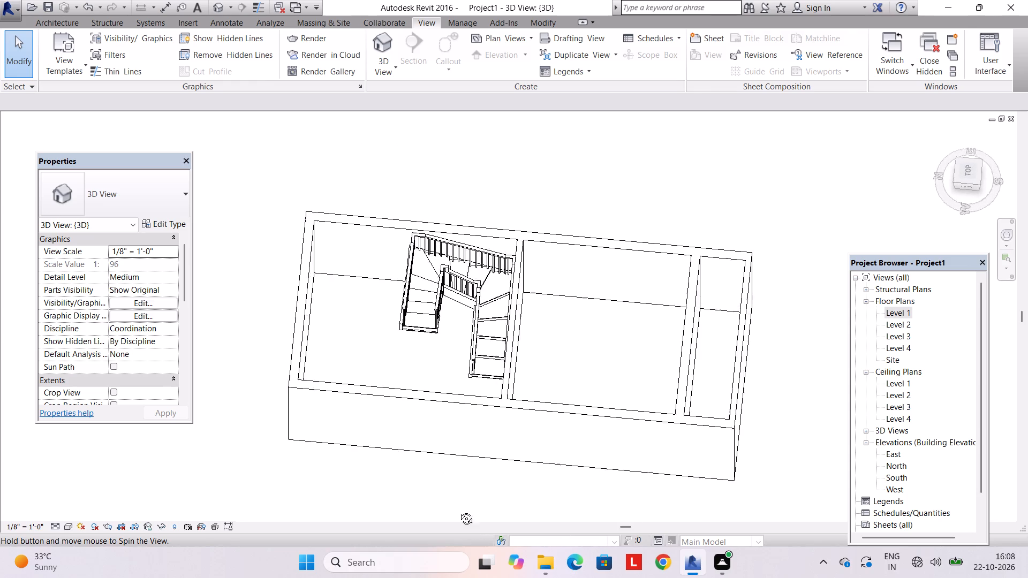
pyautogui.moveTo(458, 511); pyautogui.dragTo(403, 384, button='middle')
pyautogui.keyDown('shift'); pyautogui.moveTo(657, 370); pyautogui.dragTo(643, 363, button='middle'); pyautogui.keyUp('shift')
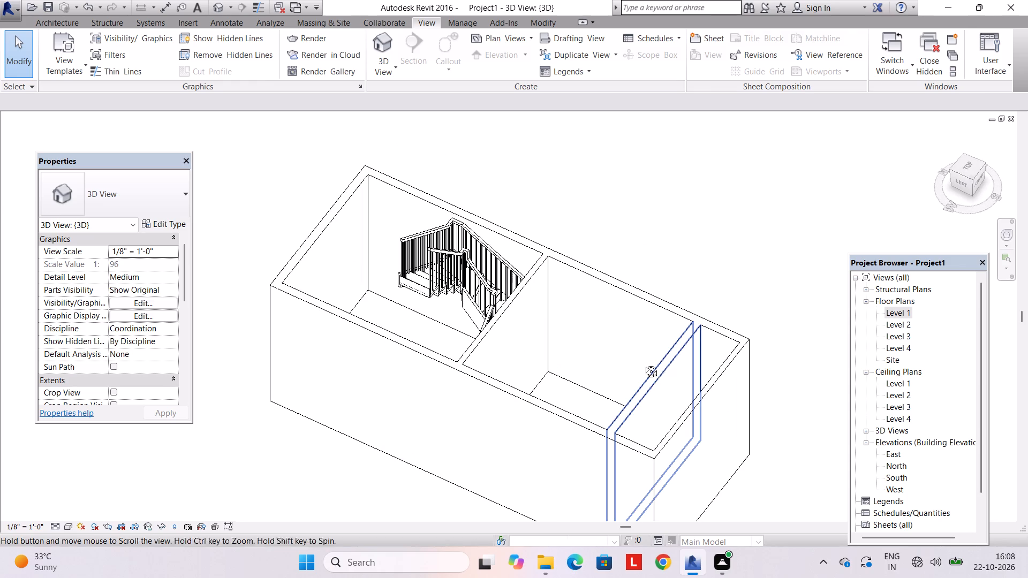
pyautogui.keyDown('shift'); pyautogui.moveTo(643, 363); pyautogui.dragTo(542, 303, button='middle'); pyautogui.keyUp('shift')
pyautogui.moveTo(535, 308); pyautogui.dragTo(516, 424, button='middle')
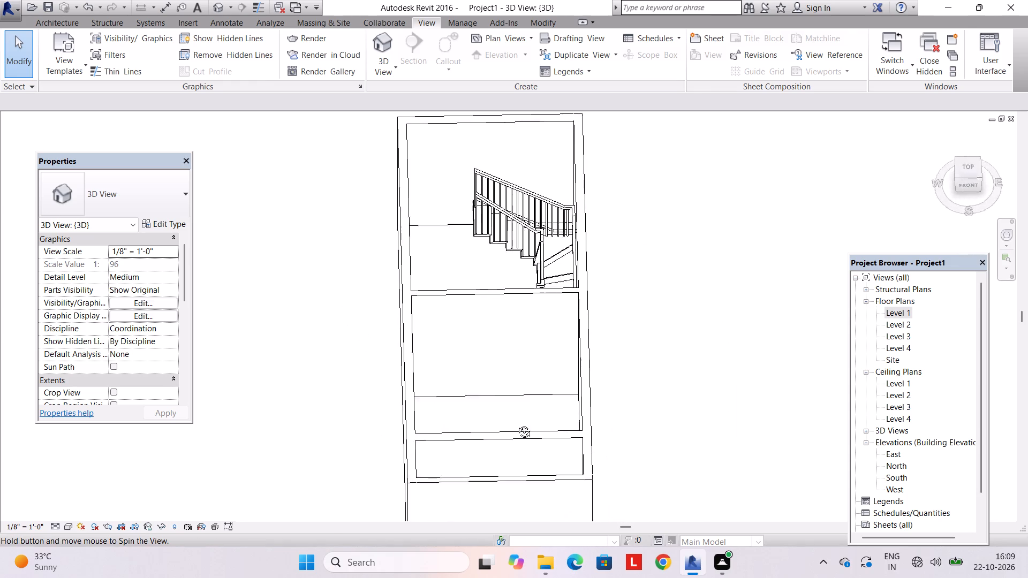
pyautogui.moveTo(516, 424); pyautogui.dragTo(516, 484, button='middle')
pyautogui.keyDown('shift'); pyautogui.moveTo(479, 265); pyautogui.dragTo(493, 394, button='middle'); pyautogui.keyUp('shift')
pyautogui.keyDown('shift'); pyautogui.moveTo(491, 219); pyautogui.dragTo(491, 270, button='middle'); pyautogui.keyUp('shift')
pyautogui.moveTo(469, 164); pyautogui.dragTo(475, 343, button='middle')
pyautogui.keyDown('shift'); pyautogui.moveTo(487, 320); pyautogui.dragTo(461, 213, button='middle'); pyautogui.keyUp('shift')
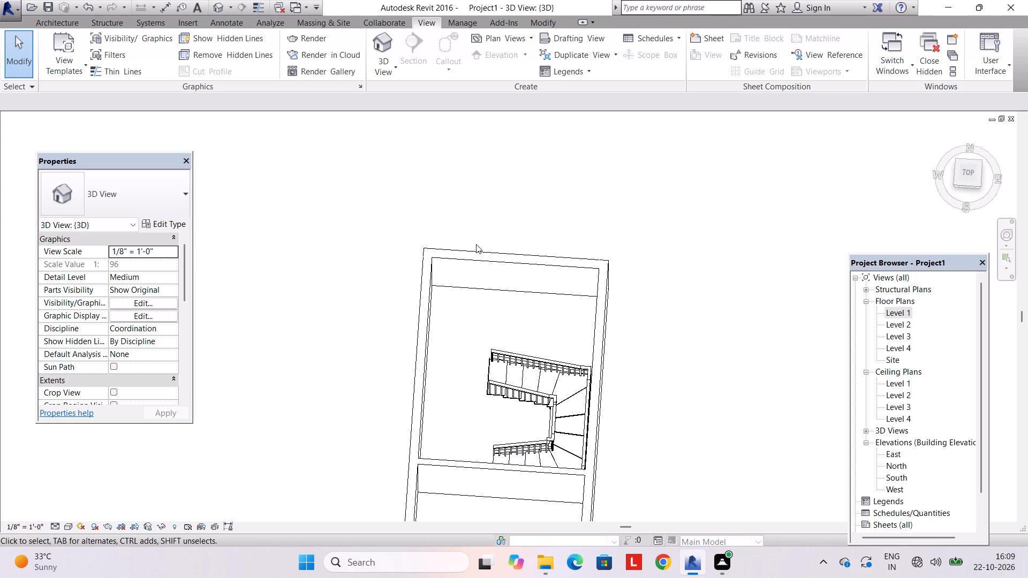
pyautogui.keyDown('shift'); pyautogui.moveTo(497, 307); pyautogui.dragTo(489, 207, button='middle'); pyautogui.keyUp('shift')
pyautogui.keyDown('shift'); pyautogui.moveTo(502, 298); pyautogui.dragTo(485, 235, button='middle'); pyautogui.keyUp('shift')
pyautogui.scroll(-4, 512, 356)
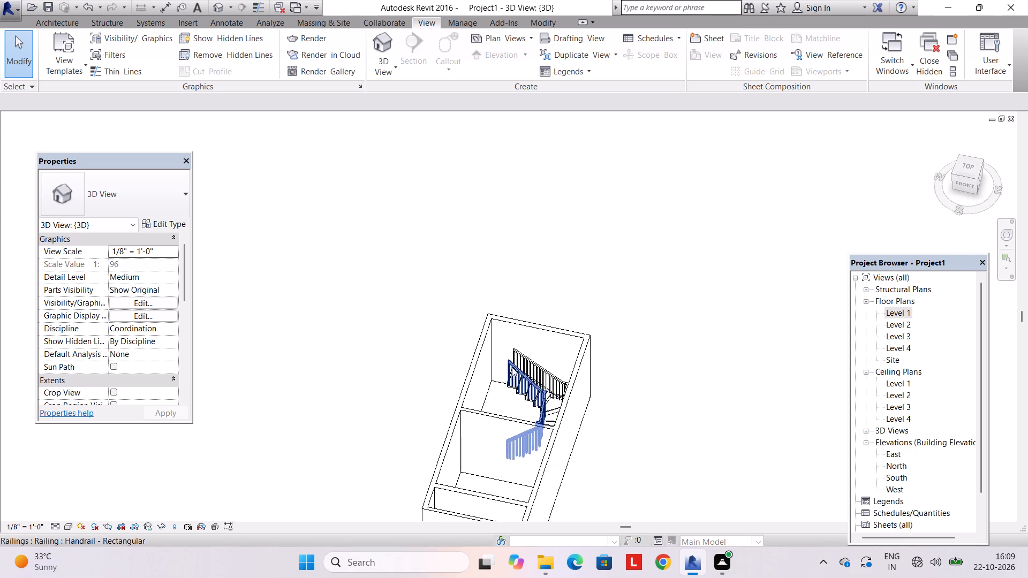
pyautogui.moveTo(511, 367); pyautogui.dragTo(623, 458, button='middle')
pyautogui.scroll(2, 470, 348)
pyautogui.keyDown('shift'); pyautogui.moveTo(489, 355); pyautogui.dragTo(610, 294, button='middle'); pyautogui.keyUp('shift')
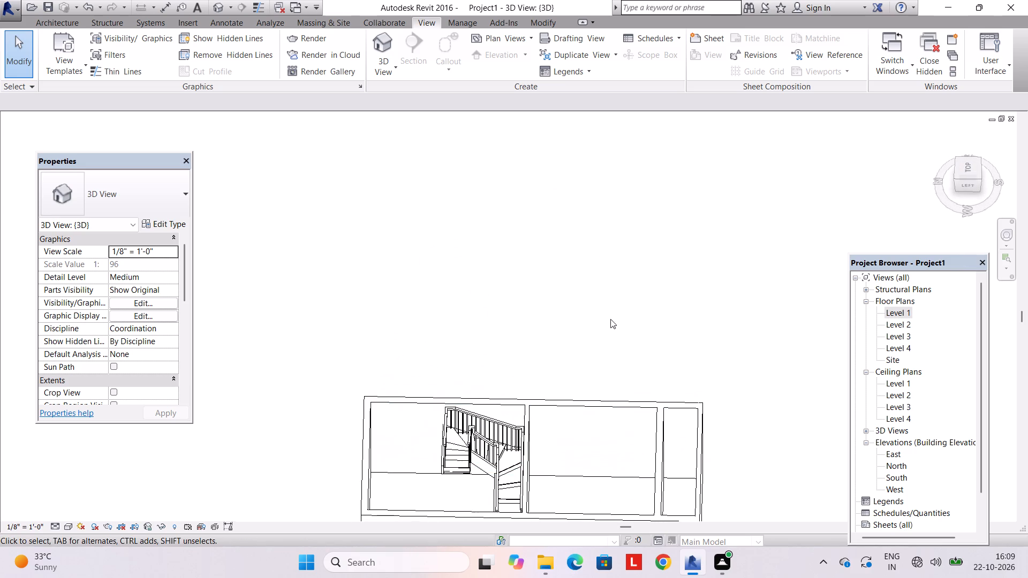
pyautogui.moveTo(559, 345); pyautogui.dragTo(567, 239, button='middle')
pyautogui.keyDown('shift'); pyautogui.moveTo(551, 327); pyautogui.dragTo(598, 442, button='middle'); pyautogui.keyUp('shift')
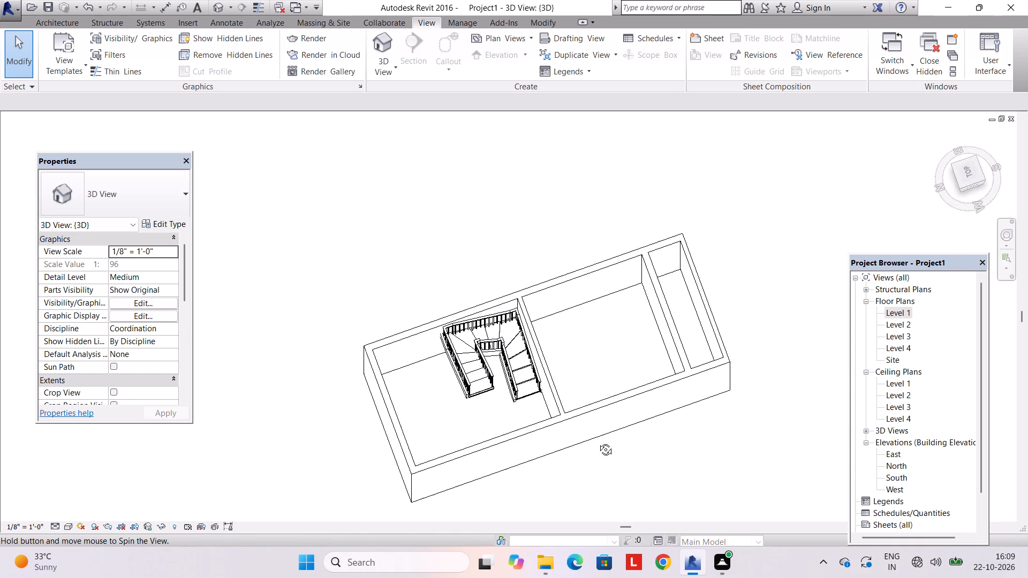
pyautogui.keyDown('shift'); pyautogui.moveTo(598, 442); pyautogui.dragTo(308, 288, button='middle'); pyautogui.keyUp('shift')
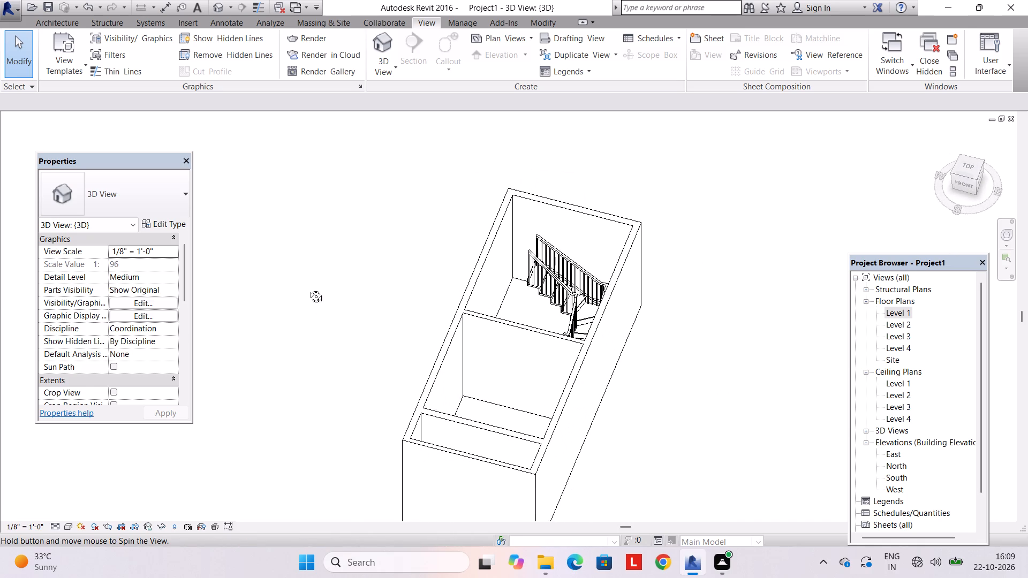
pyautogui.keyDown('shift'); pyautogui.moveTo(308, 288); pyautogui.dragTo(309, 288, button='middle'); pyautogui.keyUp('shift')
# Check the winder stair's placement in the Level 1 floor plan and again from several angles in the default 3D view.
pyautogui.doubleClick(905, 314)
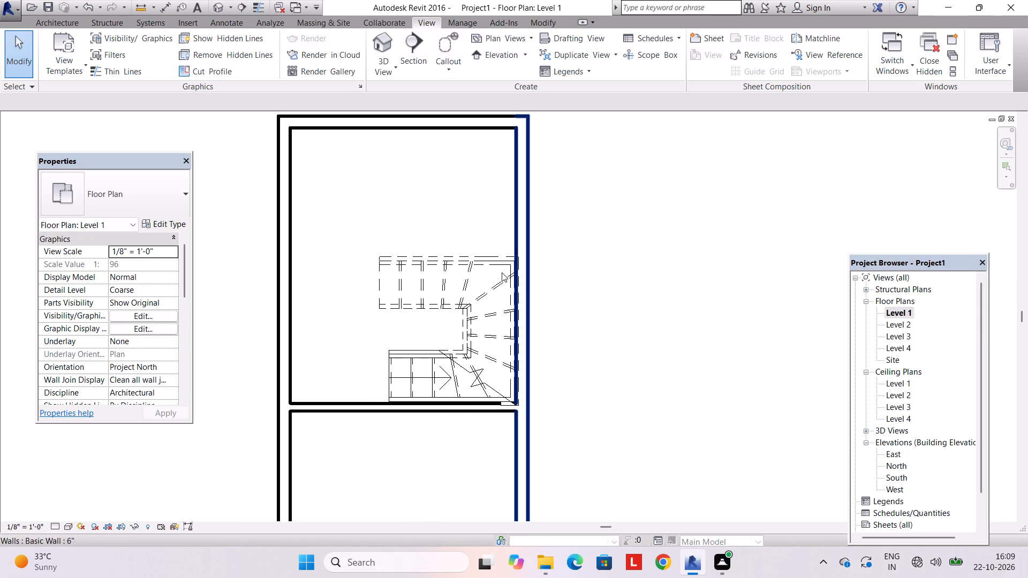
pyautogui.scroll(-3, 478, 263)
pyautogui.scroll(-1, 394, 190)
pyautogui.moveTo(396, 195); pyautogui.dragTo(415, 244, button='middle')
pyautogui.scroll(3, 482, 276)
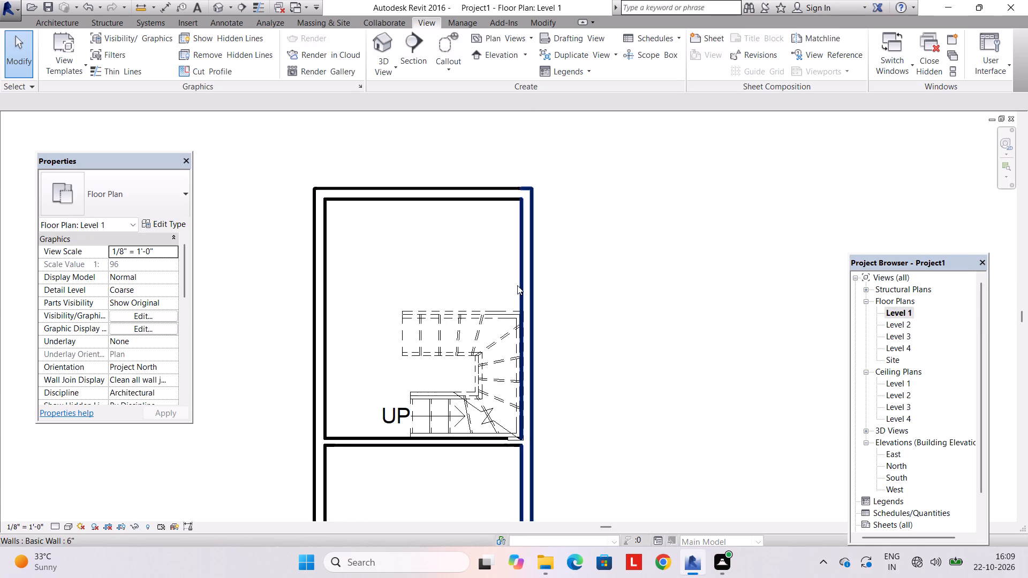
pyautogui.click(388, 57)
pyautogui.click(402, 88)
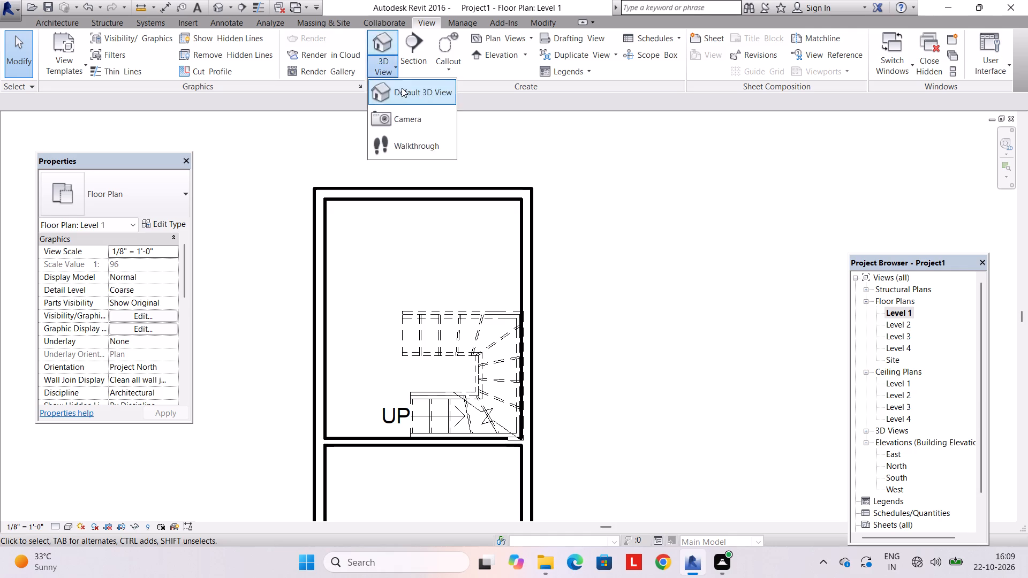
pyautogui.keyDown('shift'); pyautogui.moveTo(447, 232); pyautogui.dragTo(659, 223, button='middle'); pyautogui.keyUp('shift')
pyautogui.moveTo(578, 280); pyautogui.dragTo(599, 271, button='middle')
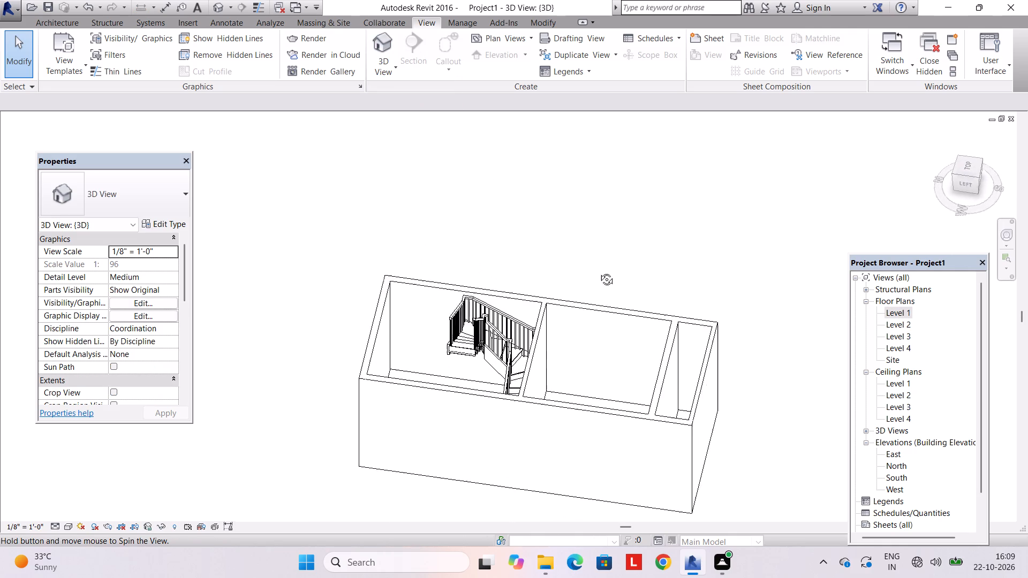
pyautogui.moveTo(599, 271); pyautogui.dragTo(614, 317, button='middle')
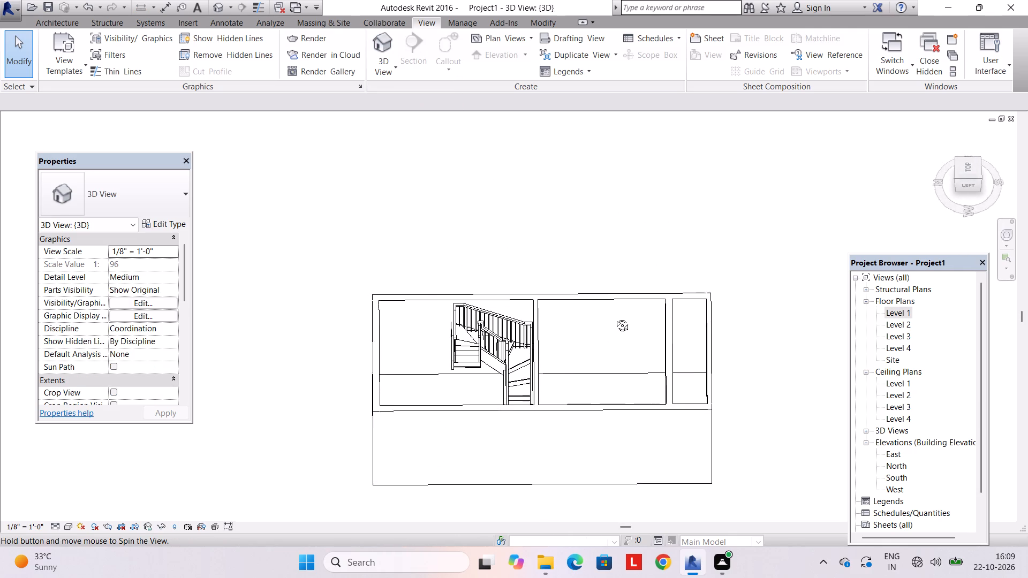
pyautogui.moveTo(614, 317); pyautogui.dragTo(601, 295, button='middle')
pyautogui.keyDown('shift'); pyautogui.moveTo(601, 301); pyautogui.dragTo(537, 387, button='middle'); pyautogui.keyUp('shift')
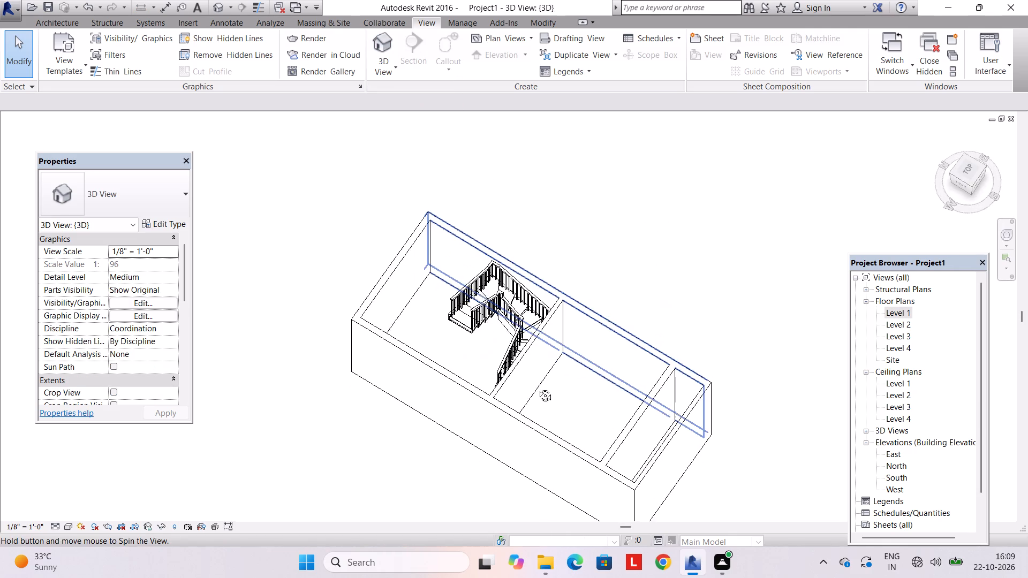
pyautogui.keyDown('shift'); pyautogui.moveTo(537, 387); pyautogui.dragTo(537, 391, button='middle'); pyautogui.keyUp('shift')
# Return to the Level 1 floor plan and examine the upper room with the winder stair.
pyautogui.doubleClick(903, 314)
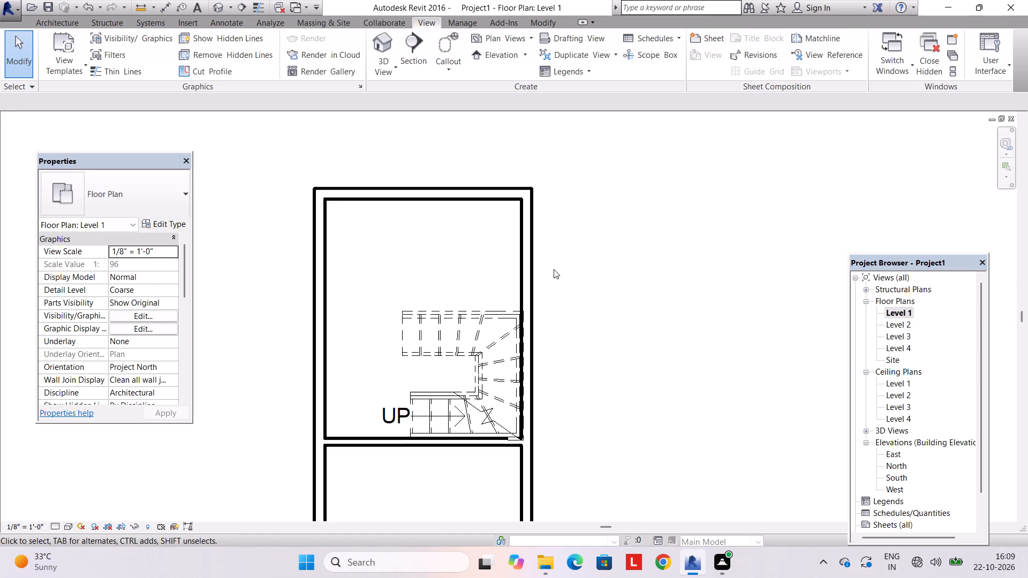
pyautogui.scroll(-3, 551, 263)
pyautogui.moveTo(550, 264); pyautogui.dragTo(583, 233, button='middle')
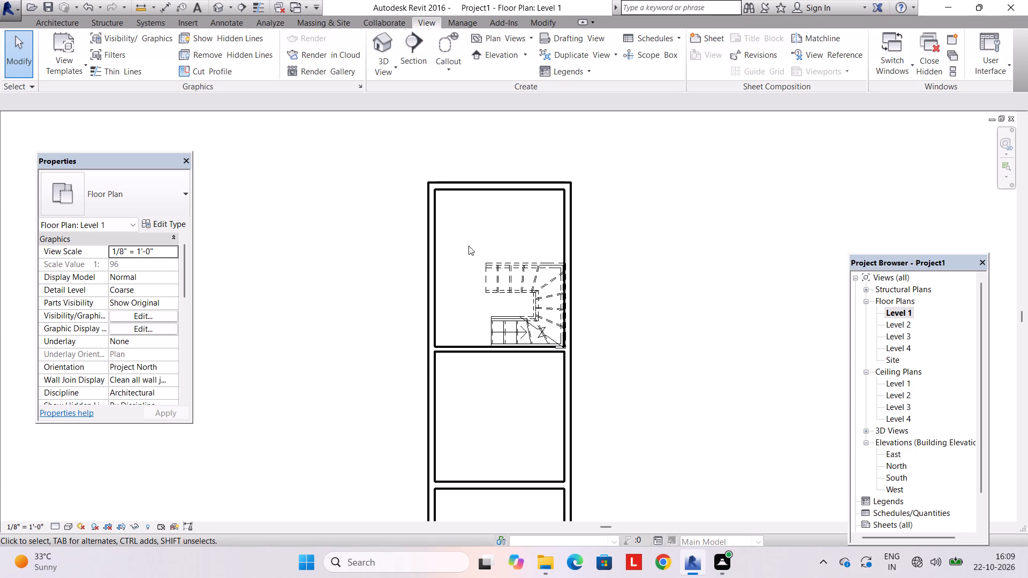
pyautogui.moveTo(467, 252); pyautogui.dragTo(470, 262, button='middle')
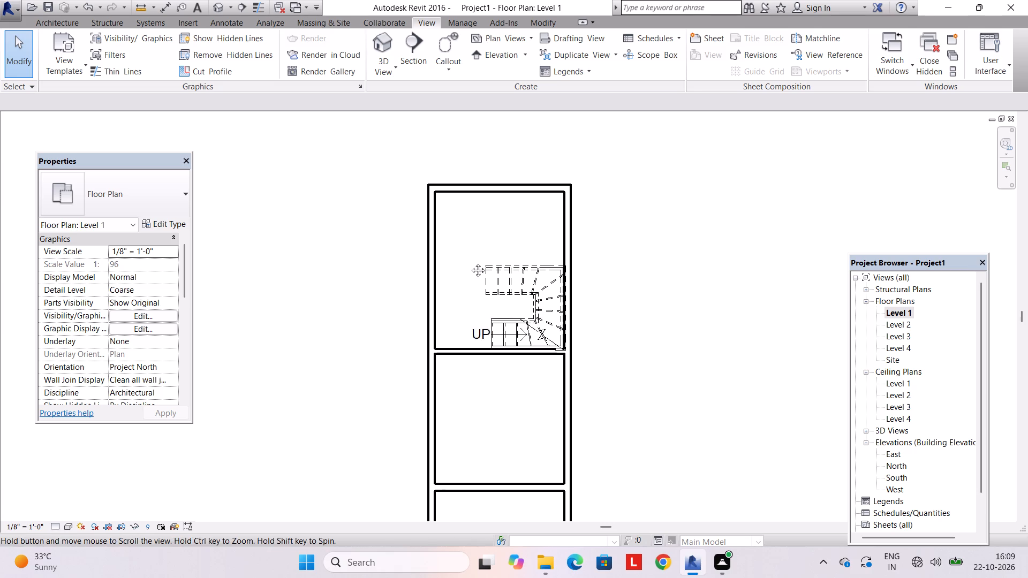
pyautogui.moveTo(470, 262); pyautogui.dragTo(474, 299, button='middle')
pyautogui.scroll(2, 474, 294)
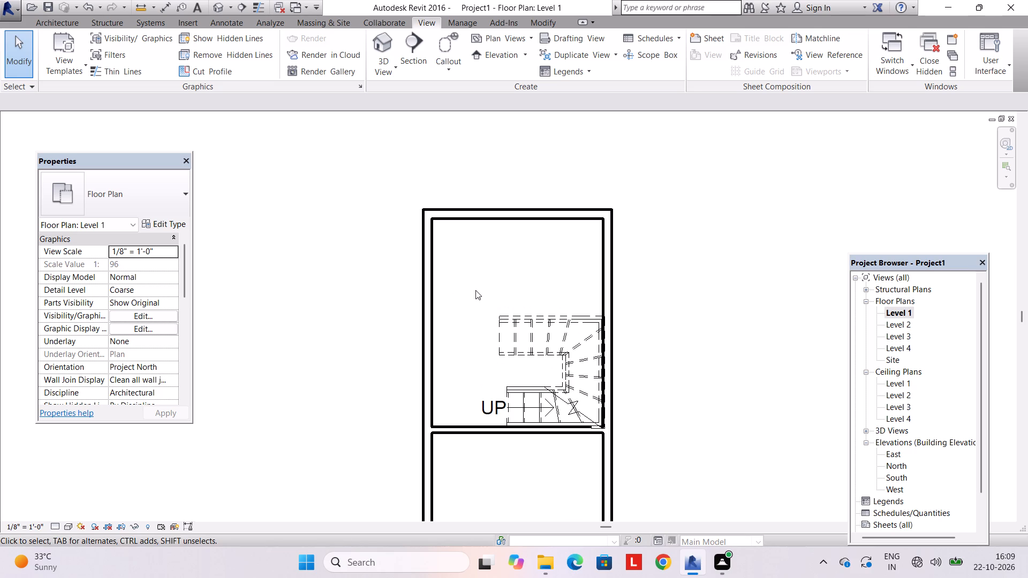
pyautogui.moveTo(475, 290); pyautogui.dragTo(381, 258, button='middle')
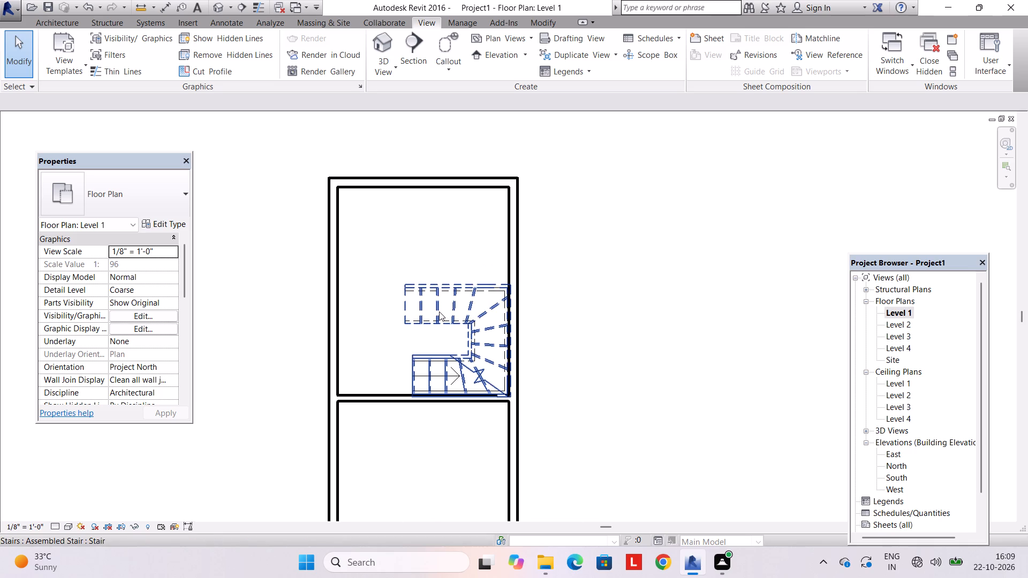
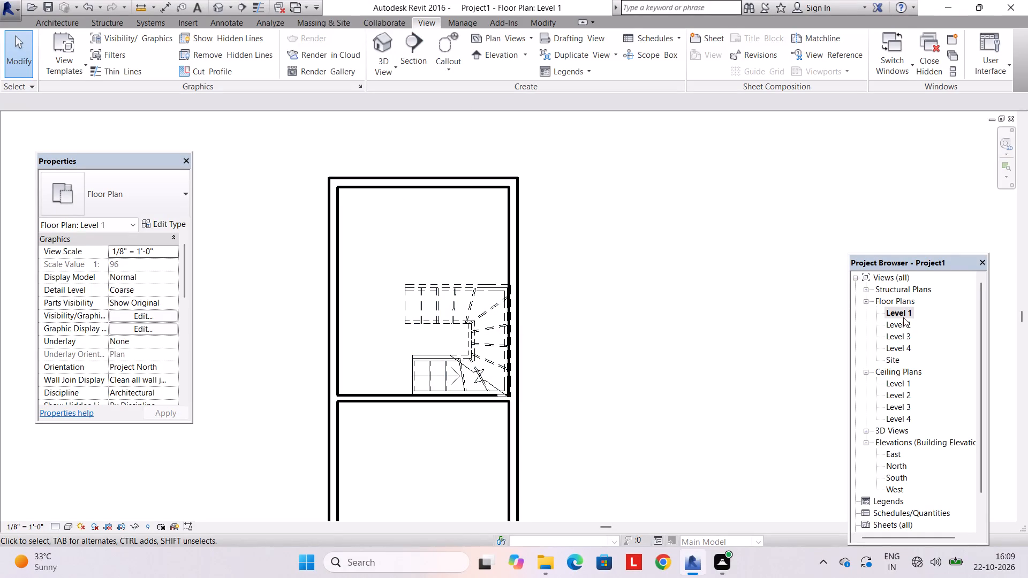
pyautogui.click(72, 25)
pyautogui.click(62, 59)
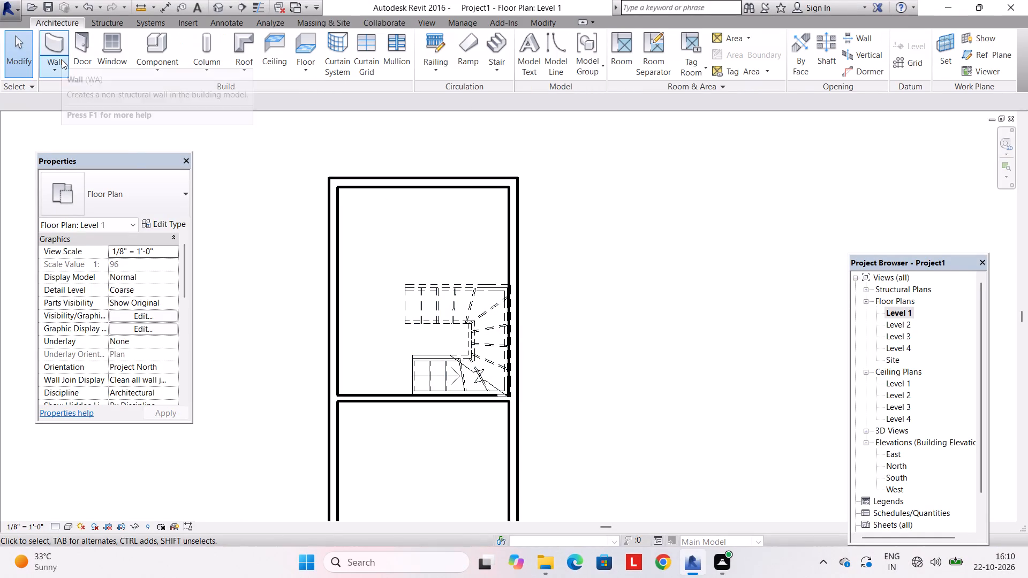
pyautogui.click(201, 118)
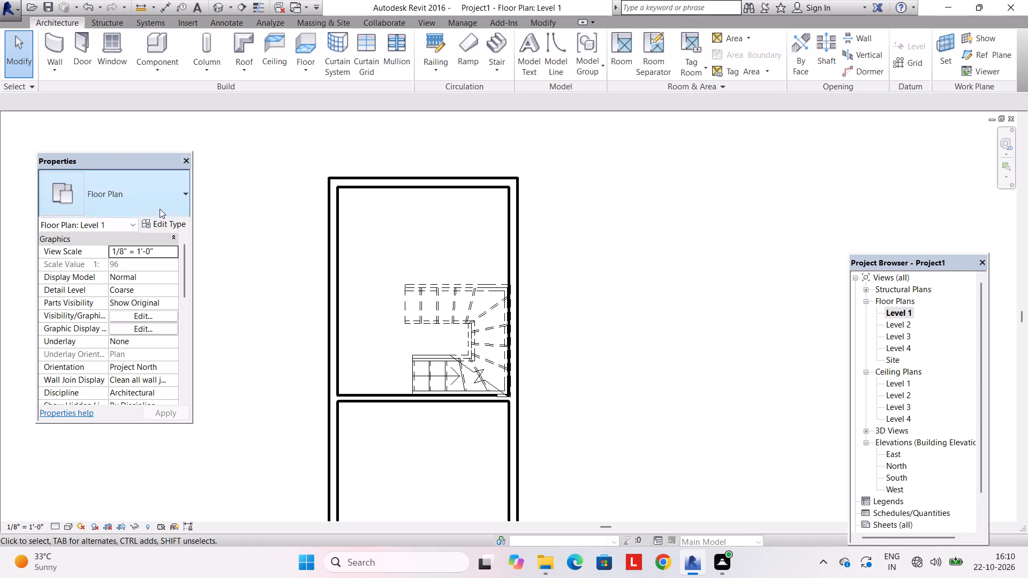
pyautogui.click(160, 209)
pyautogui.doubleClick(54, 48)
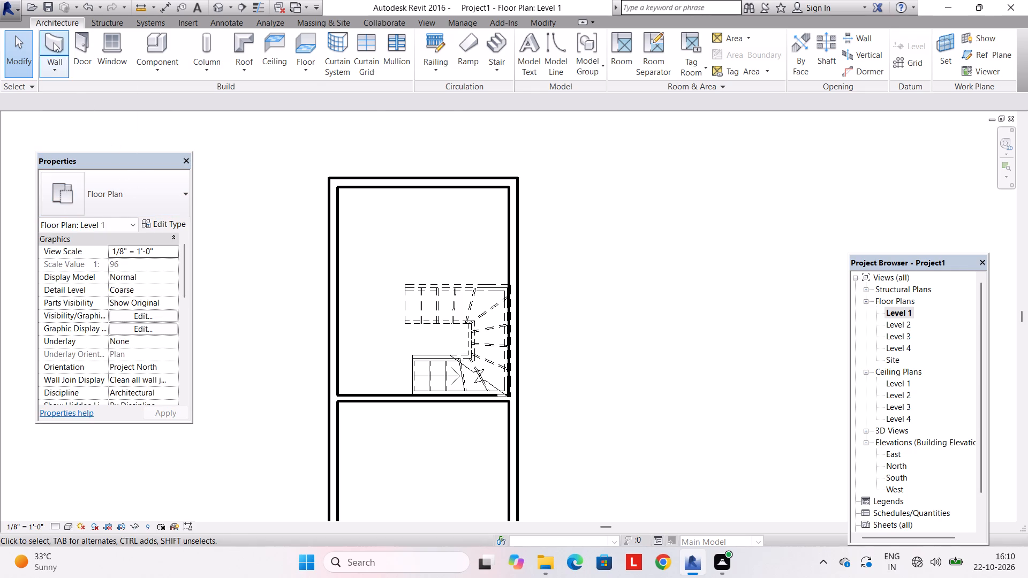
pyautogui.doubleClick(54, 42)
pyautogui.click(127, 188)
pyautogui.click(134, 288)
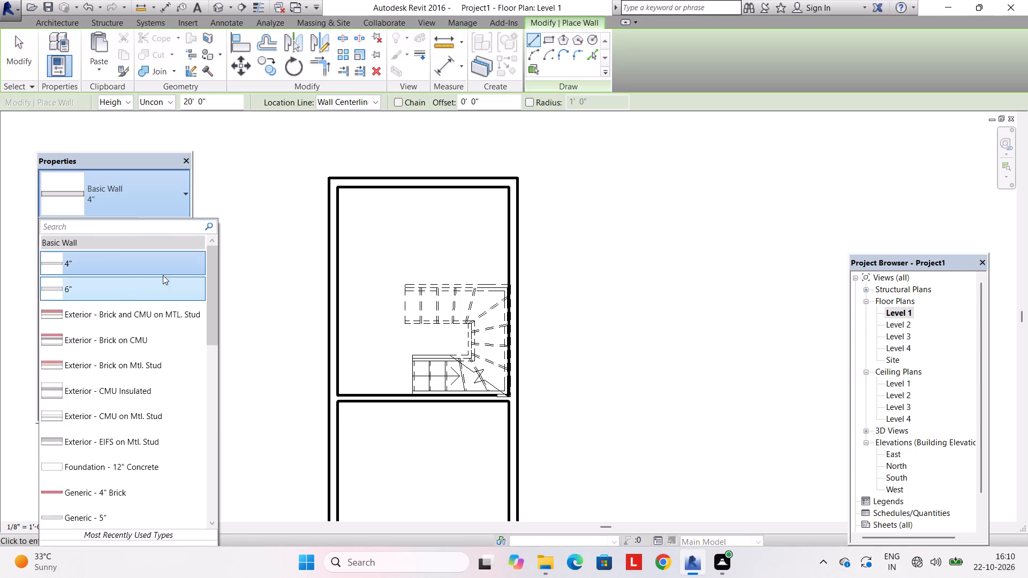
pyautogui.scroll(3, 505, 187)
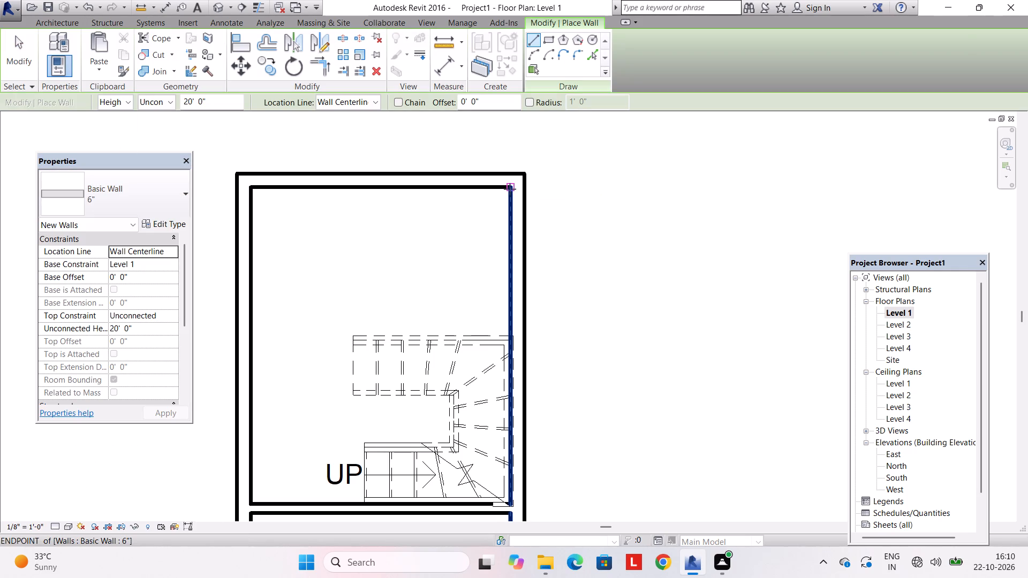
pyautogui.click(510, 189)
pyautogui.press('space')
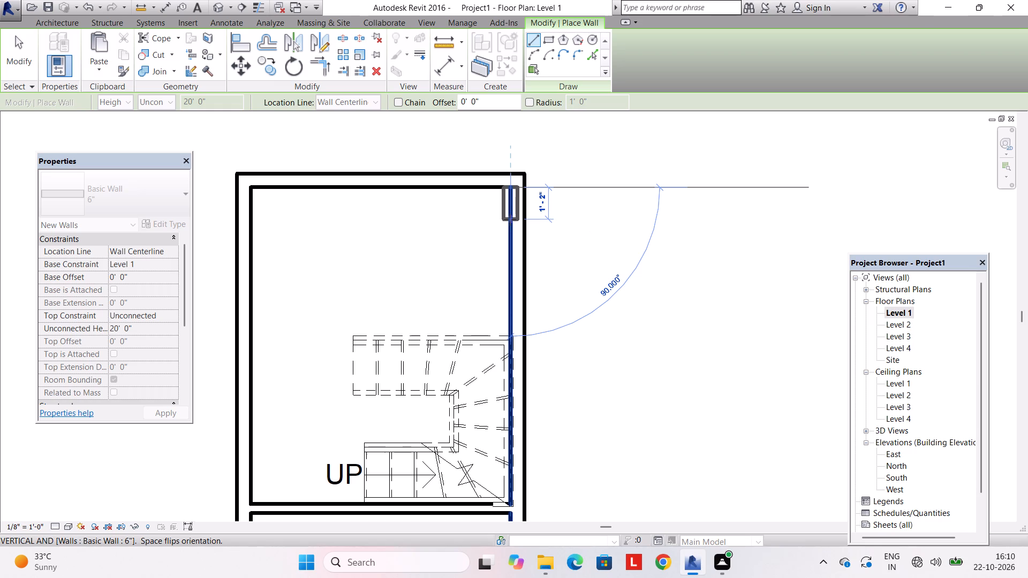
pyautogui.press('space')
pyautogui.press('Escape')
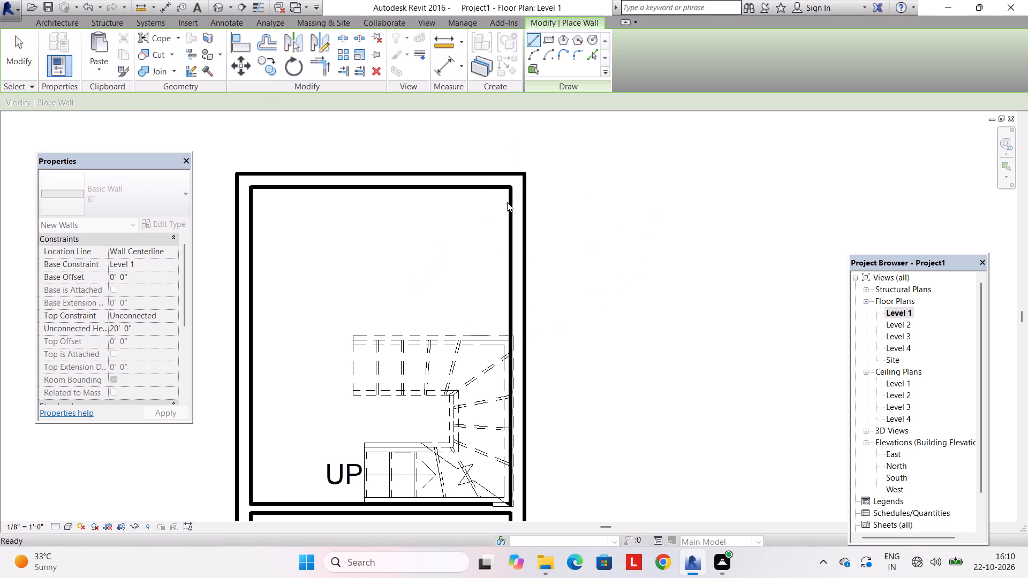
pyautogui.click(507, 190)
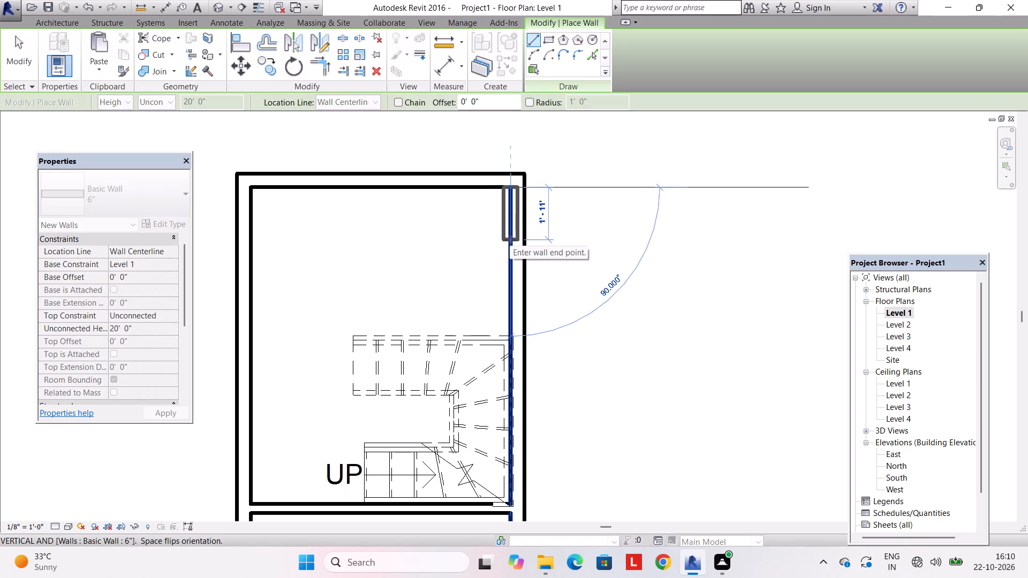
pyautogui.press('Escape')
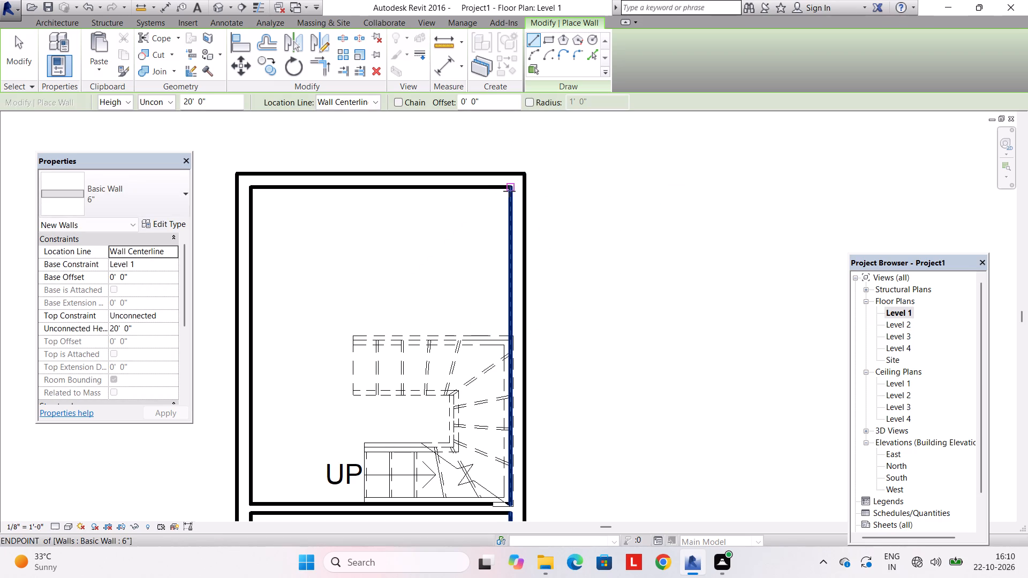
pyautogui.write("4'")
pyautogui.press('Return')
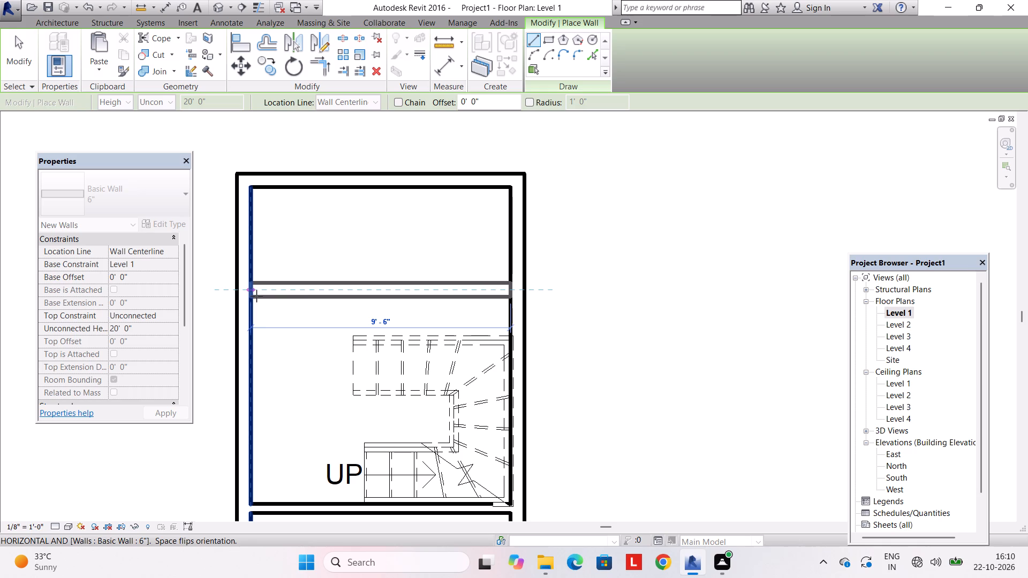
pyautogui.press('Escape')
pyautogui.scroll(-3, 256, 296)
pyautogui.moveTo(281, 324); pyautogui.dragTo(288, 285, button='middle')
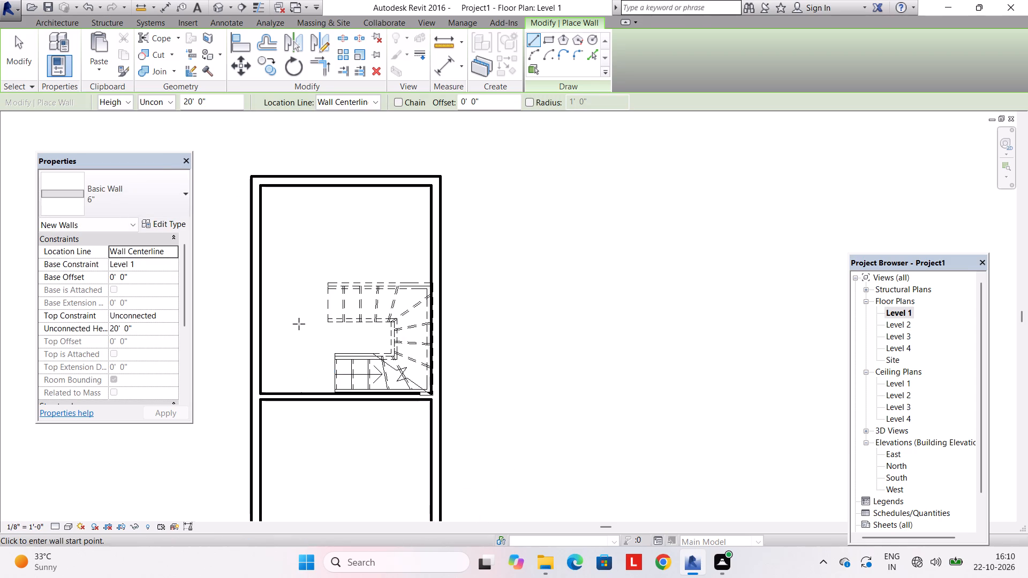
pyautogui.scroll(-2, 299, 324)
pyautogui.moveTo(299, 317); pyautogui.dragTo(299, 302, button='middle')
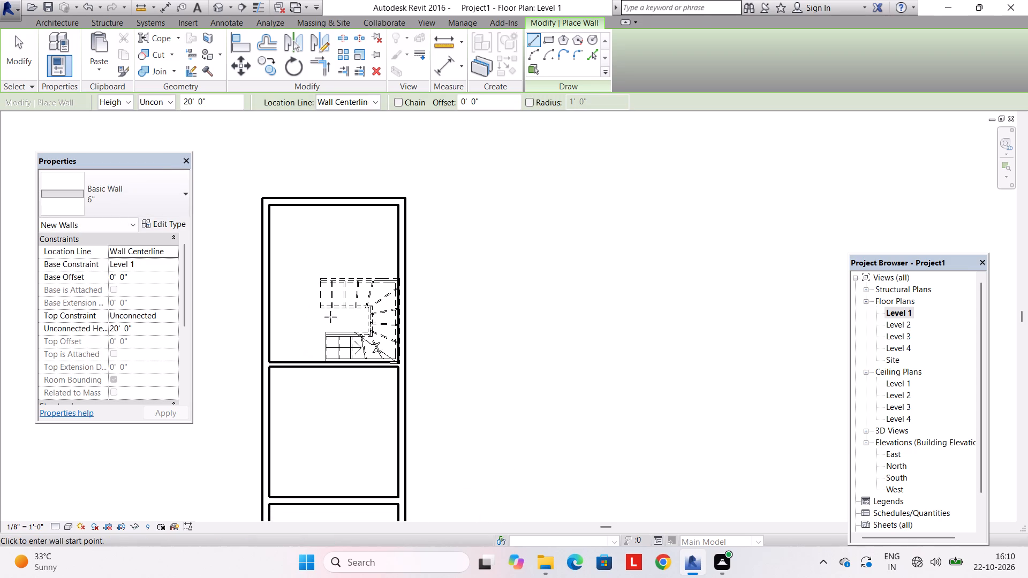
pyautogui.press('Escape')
# Nudge the winder stair run about 5'-6" upward in the Level 1 plan until it meets the upper room's top end wall.
pyautogui.scroll(4, 358, 321)
pyautogui.click(360, 296)
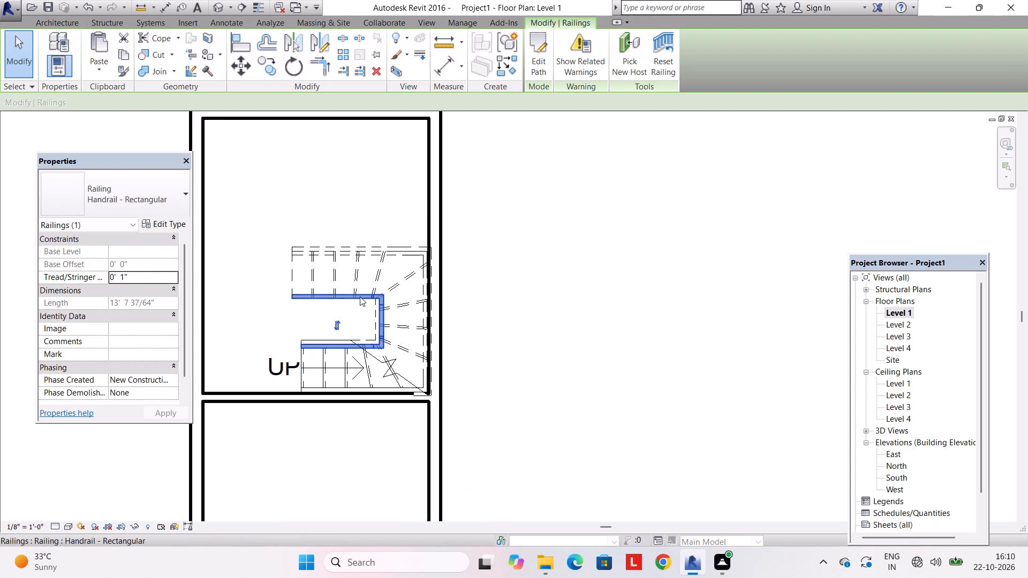
pyautogui.press('Escape')
pyautogui.click(369, 250)
pyautogui.press('Escape')
pyautogui.click(368, 263)
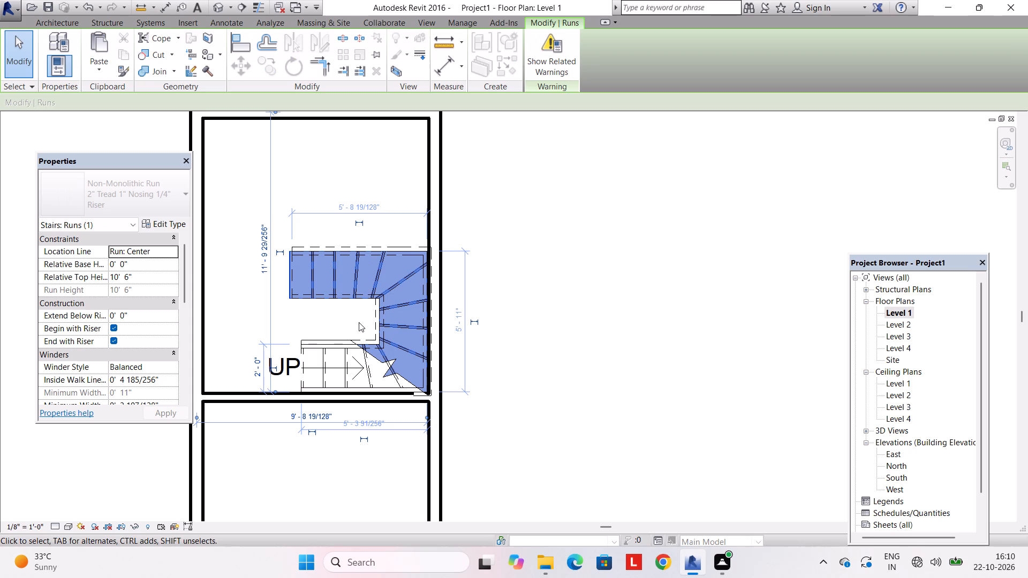
pyautogui.press('Up')
pyautogui.press('Up')
pyautogui.press('Up')
pyautogui.press('Up')
pyautogui.press('Up')
pyautogui.press('Up')
pyautogui.press('Up')
pyautogui.press('Up')
pyautogui.press('Up')
pyautogui.press('Up')
pyautogui.press('Up')
pyautogui.press('Up')
pyautogui.press('Up')
pyautogui.press('Up')
pyautogui.press('Up')
pyautogui.press('Up')
pyautogui.press('Up')
pyautogui.press('Up')
pyautogui.press('Up')
pyautogui.press('Up')
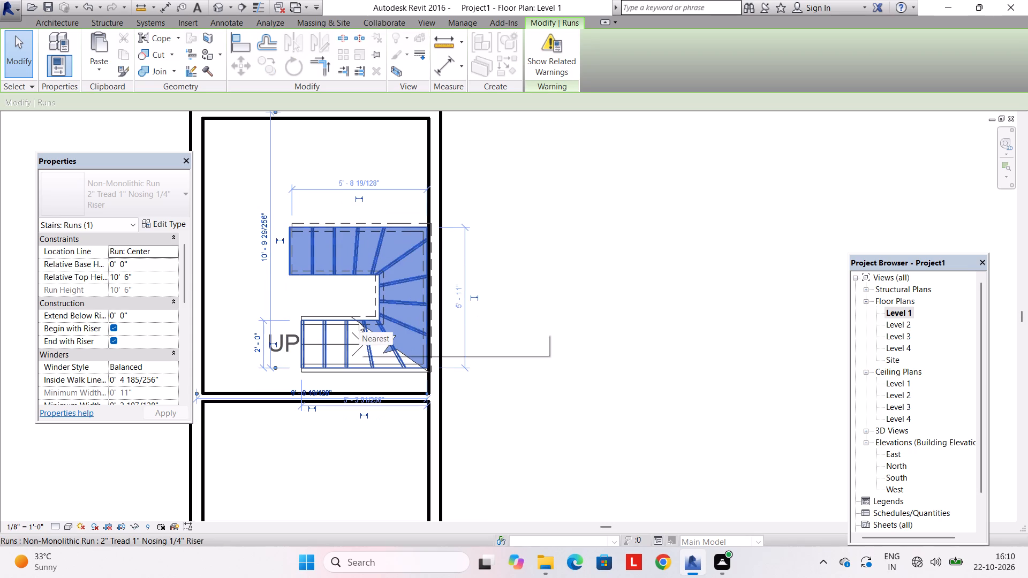
pyautogui.press('Up')
pyautogui.press('Up')
pyautogui.press('Up')
pyautogui.press('Up')
pyautogui.press('Up')
pyautogui.press('Up')
pyautogui.press('Up')
pyautogui.press('Up')
pyautogui.press('Up')
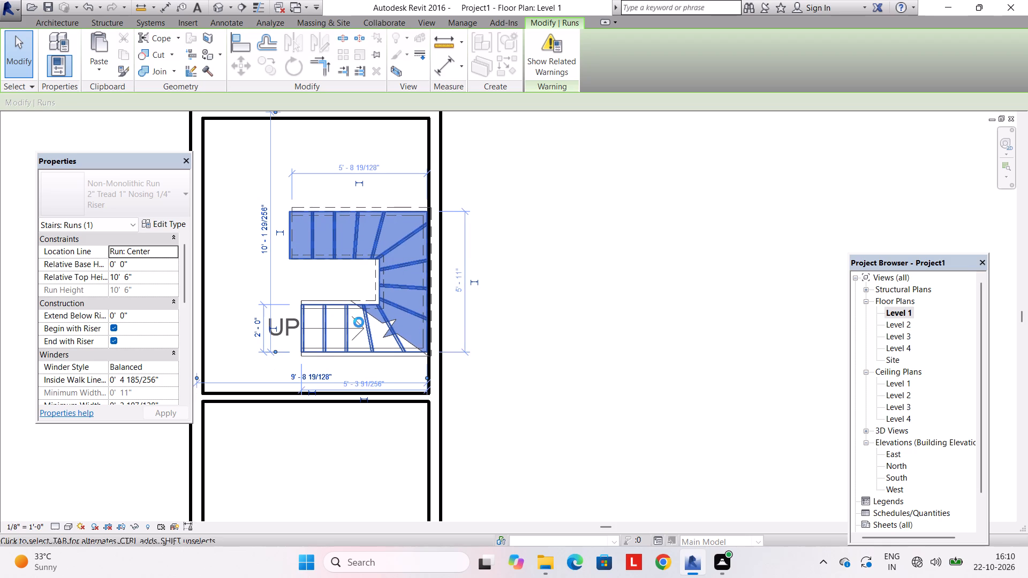
pyautogui.press('Up')
pyautogui.press('Up')
pyautogui.press('Up')
pyautogui.press('Up')
pyautogui.press('Up')
pyautogui.press('Up')
pyautogui.press('Up')
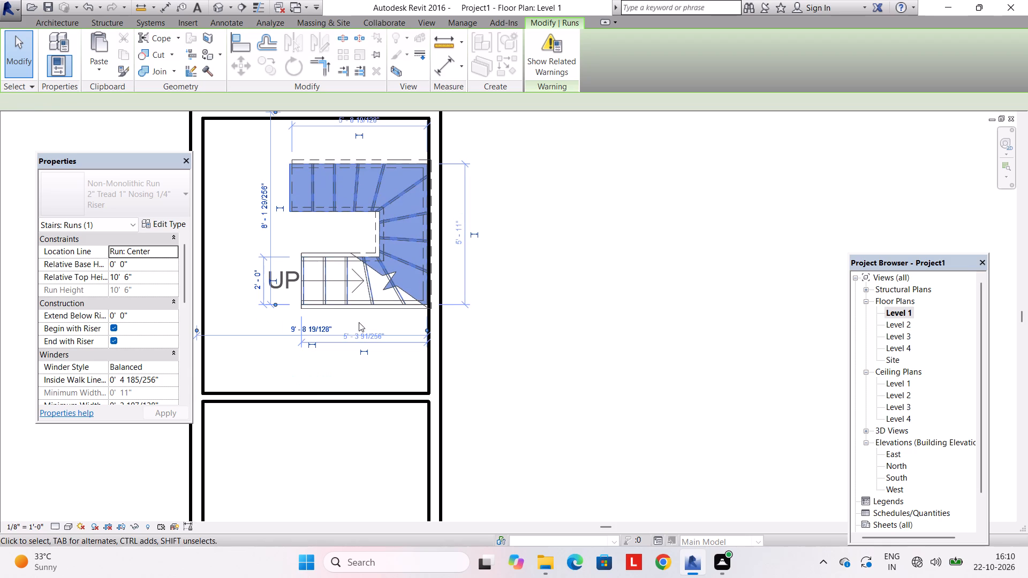
pyautogui.moveTo(284, 213); pyautogui.dragTo(293, 306, button='middle')
pyautogui.press('Up')
pyautogui.press('Up')
pyautogui.press('Up')
pyautogui.press('Up')
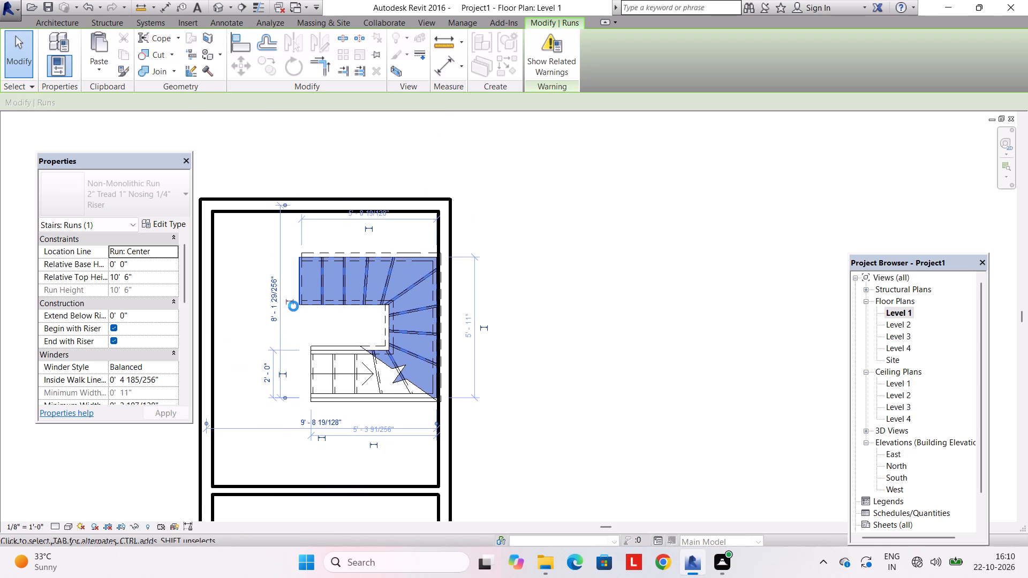
pyautogui.press('Up')
pyautogui.press('Up')
pyautogui.press('Up')
pyautogui.press('Up')
pyautogui.press('Up')
pyautogui.press('Up')
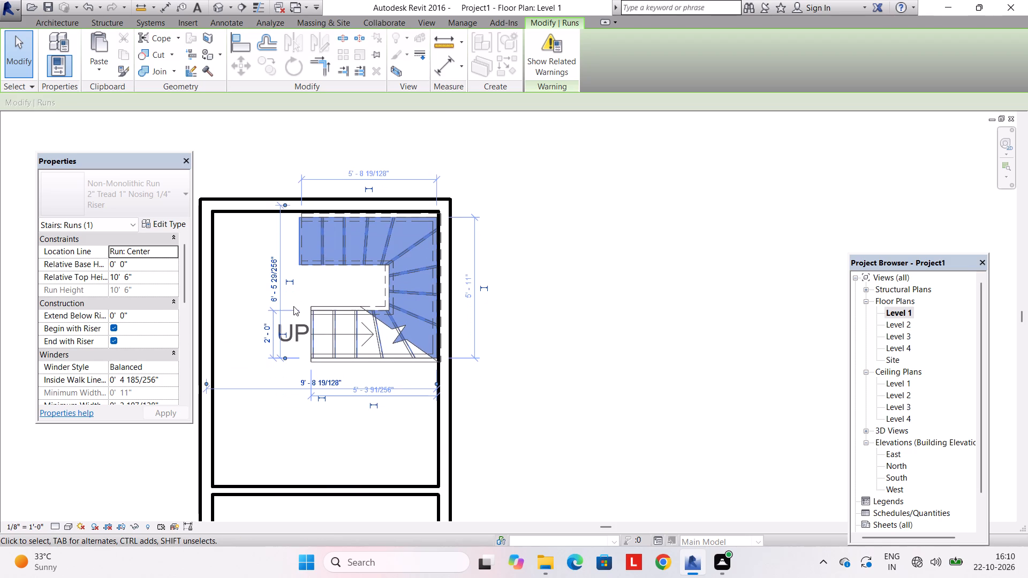
pyautogui.press('Up')
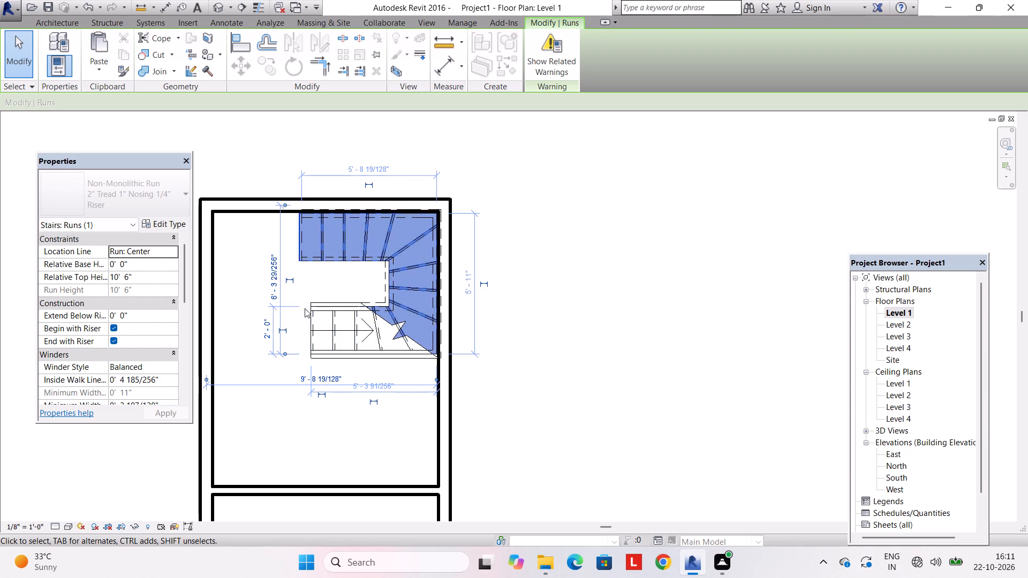
pyautogui.press('Escape')
# In the default 3D view, edit the winder stair, flip its climbing direction, and finish the stair edit.
pyautogui.scroll(5, 307, 309)
pyautogui.scroll(-5, 311, 298)
pyautogui.moveTo(281, 308); pyautogui.dragTo(288, 300, button='middle')
pyautogui.moveTo(311, 356); pyautogui.dragTo(311, 328, button='middle')
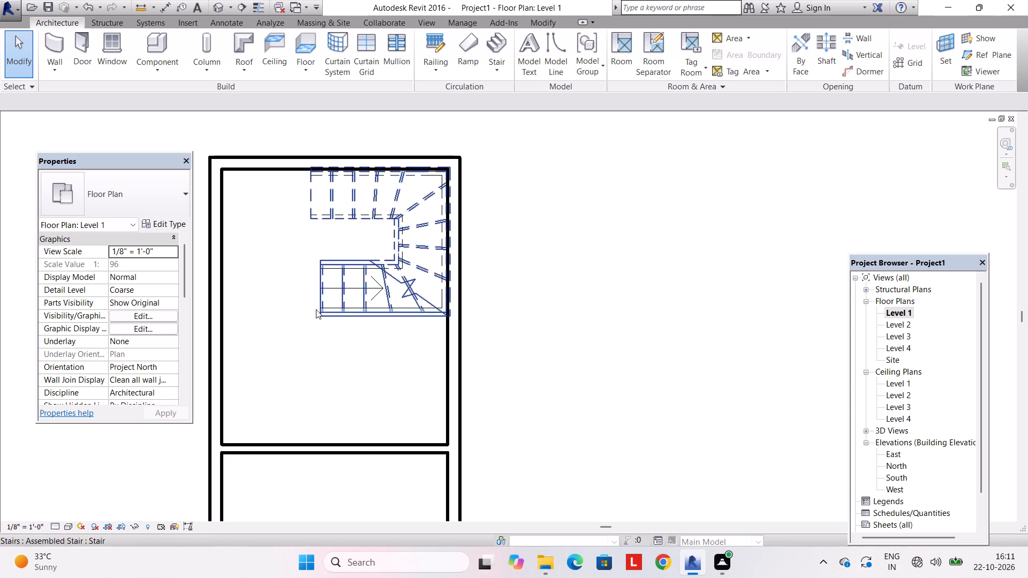
pyautogui.click(429, 25)
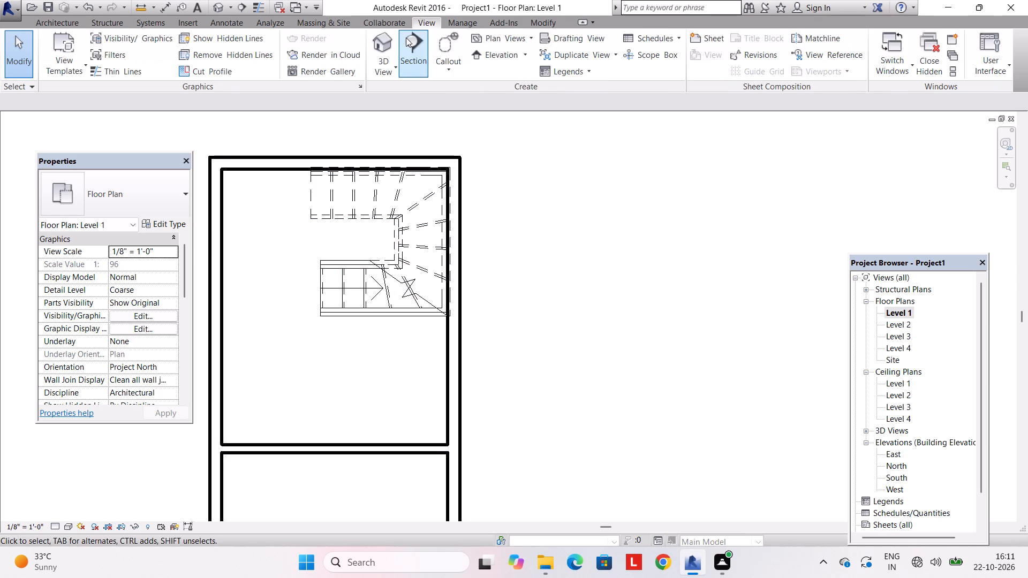
pyautogui.click(388, 41)
pyautogui.keyDown('shift'); pyautogui.moveTo(434, 325); pyautogui.dragTo(453, 294, button='middle'); pyautogui.keyUp('shift')
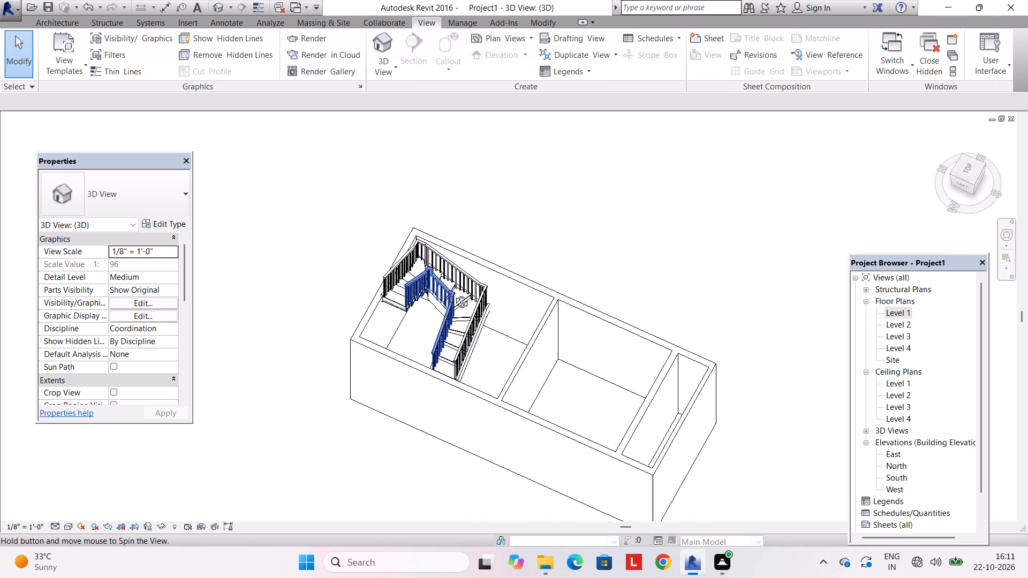
pyautogui.keyDown('shift'); pyautogui.moveTo(453, 294); pyautogui.dragTo(483, 222, button='middle'); pyautogui.keyUp('shift')
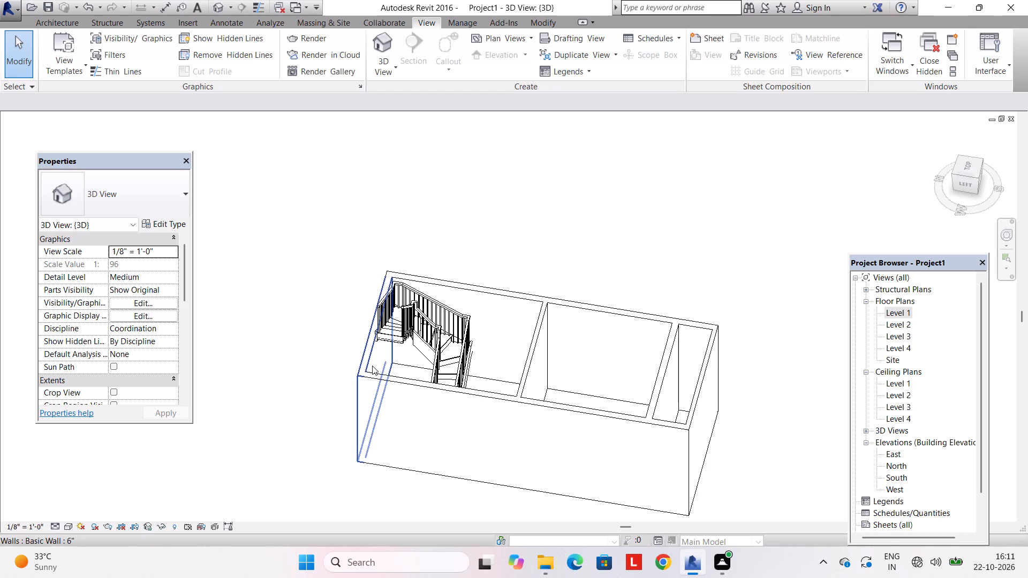
pyautogui.keyDown('shift'); pyautogui.moveTo(372, 366); pyautogui.dragTo(405, 406, button='middle'); pyautogui.keyUp('shift')
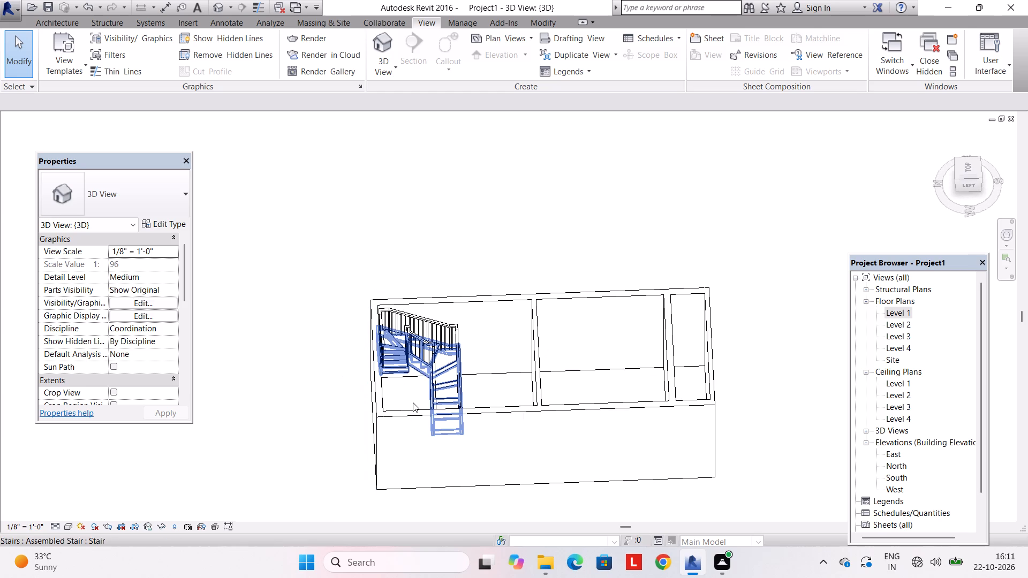
pyautogui.click(450, 354)
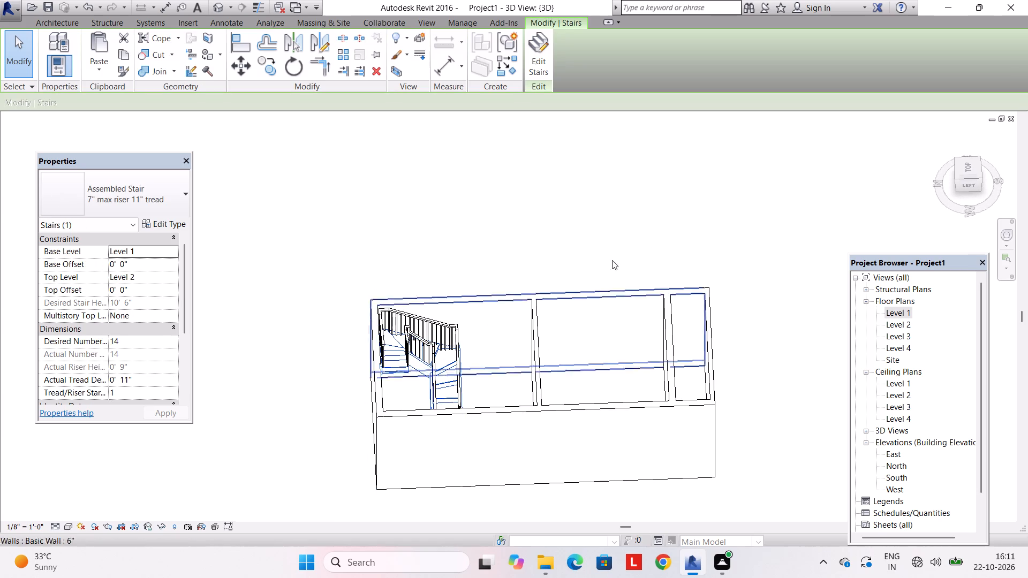
pyautogui.click(535, 67)
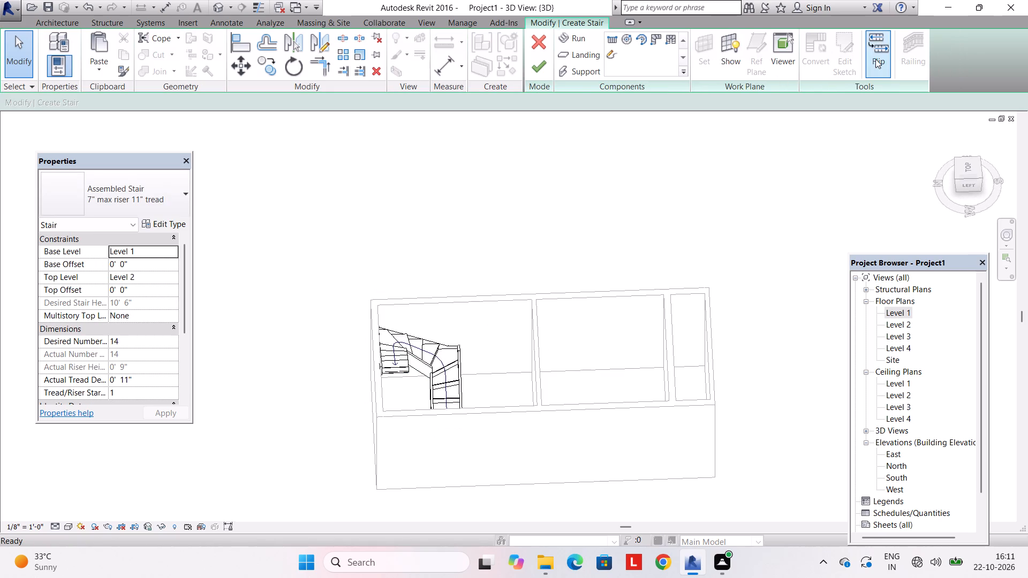
pyautogui.click(875, 59)
pyautogui.press('Escape')
pyautogui.press('Escape')
pyautogui.press('Escape')
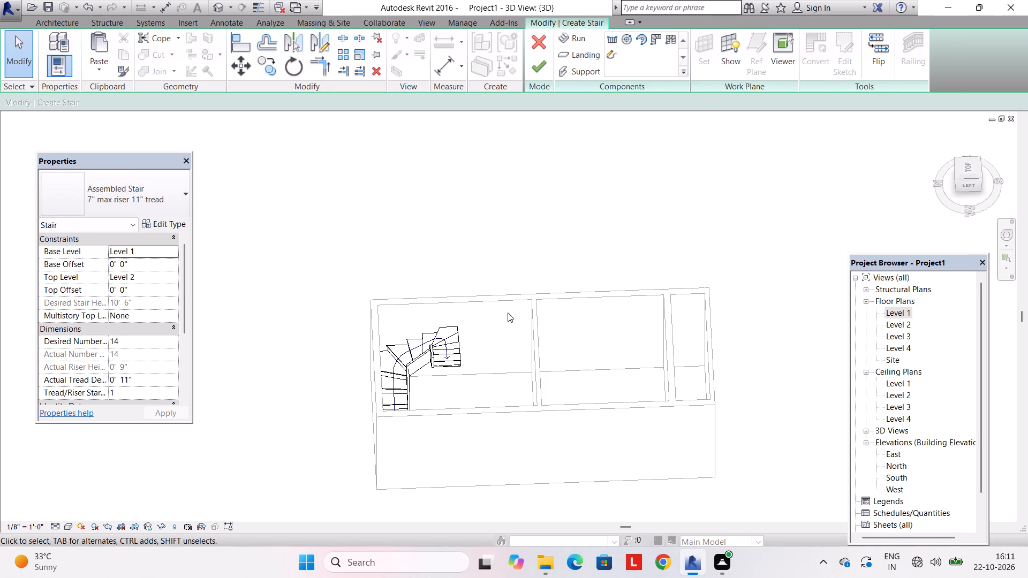
pyautogui.click(542, 64)
pyautogui.click(546, 75)
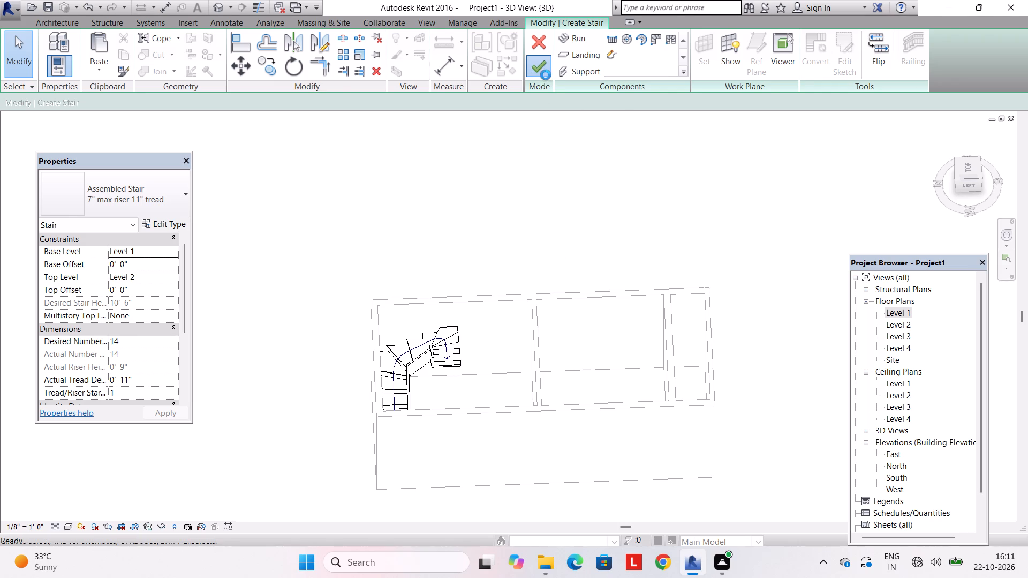
pyautogui.keyDown('shift'); pyautogui.moveTo(528, 298); pyautogui.dragTo(510, 330, button='middle'); pyautogui.keyUp('shift')
pyautogui.press('Escape')
pyautogui.press('Escape')
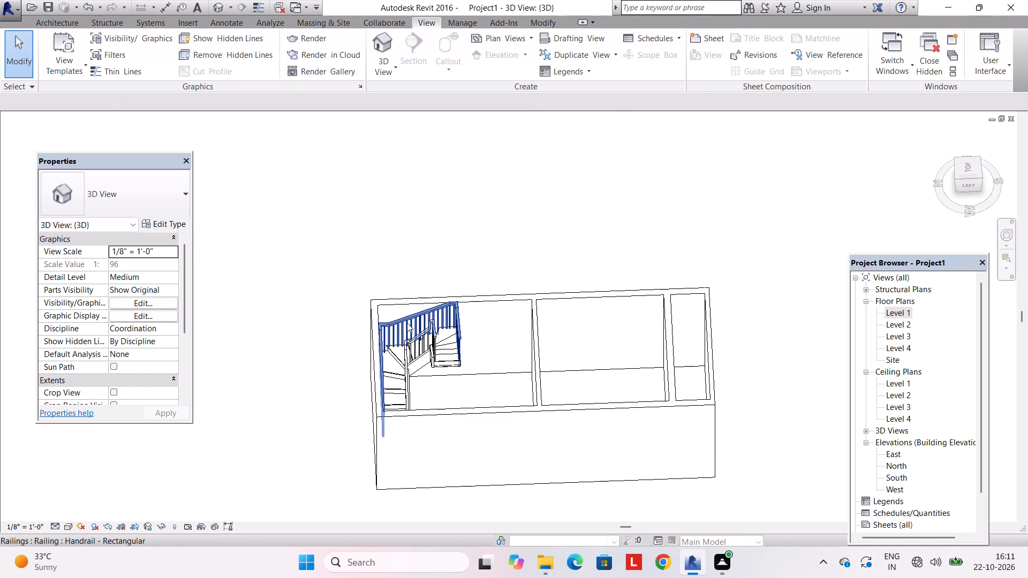
# Delete the winder stair's outer railing along the surrounding walls, keeping the inner railing.
pyautogui.keyDown('shift'); pyautogui.moveTo(408, 323); pyautogui.dragTo(366, 353, button='middle'); pyautogui.keyUp('shift')
pyautogui.click(436, 278)
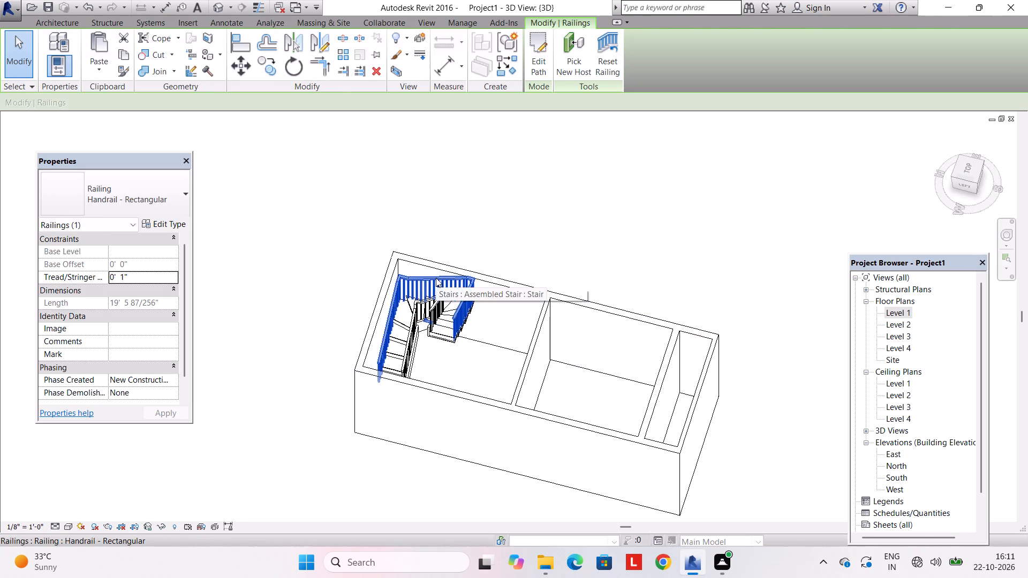
pyautogui.press('Delete')
# Set the Right Support of the winder stair's 7" max riser 11" tread type to Carriage (Open).
pyautogui.keyDown('shift'); pyautogui.moveTo(420, 318); pyautogui.dragTo(446, 322, button='middle'); pyautogui.keyUp('shift')
pyautogui.scroll(6, 394, 321)
pyautogui.keyDown('shift'); pyautogui.moveTo(384, 327); pyautogui.dragTo(339, 296, button='middle'); pyautogui.keyUp('shift')
pyautogui.keyDown('shift'); pyautogui.scroll(1, 339, 296); pyautogui.keyUp('shift')
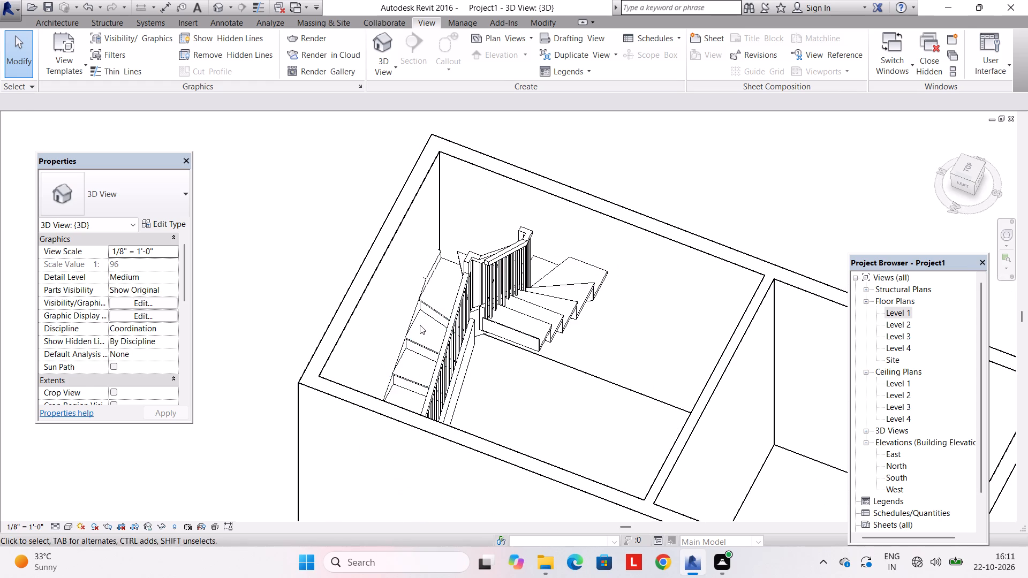
pyautogui.click(415, 319)
pyautogui.moveTo(508, 362); pyautogui.dragTo(460, 303, button='middle')
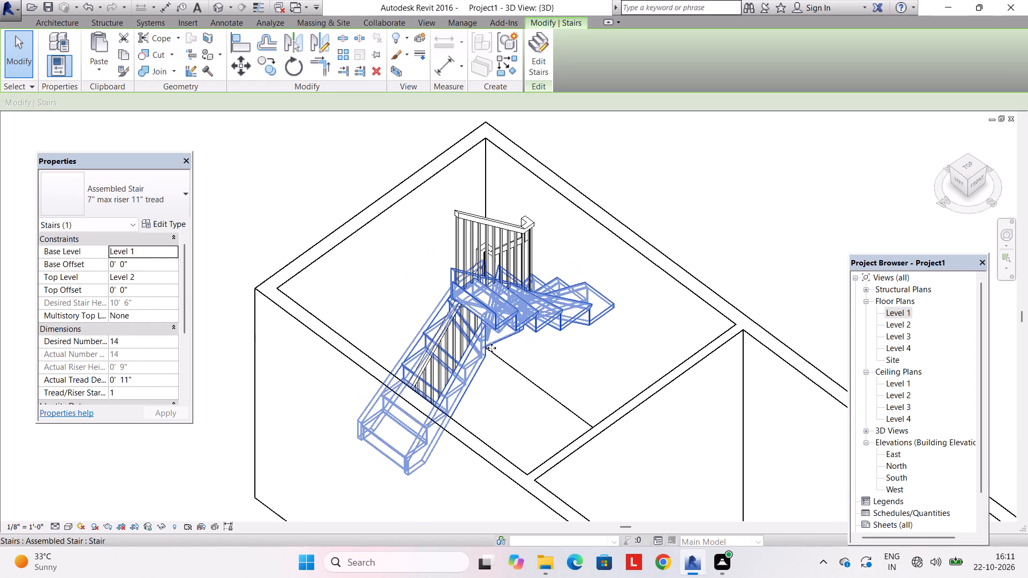
pyautogui.click(179, 227)
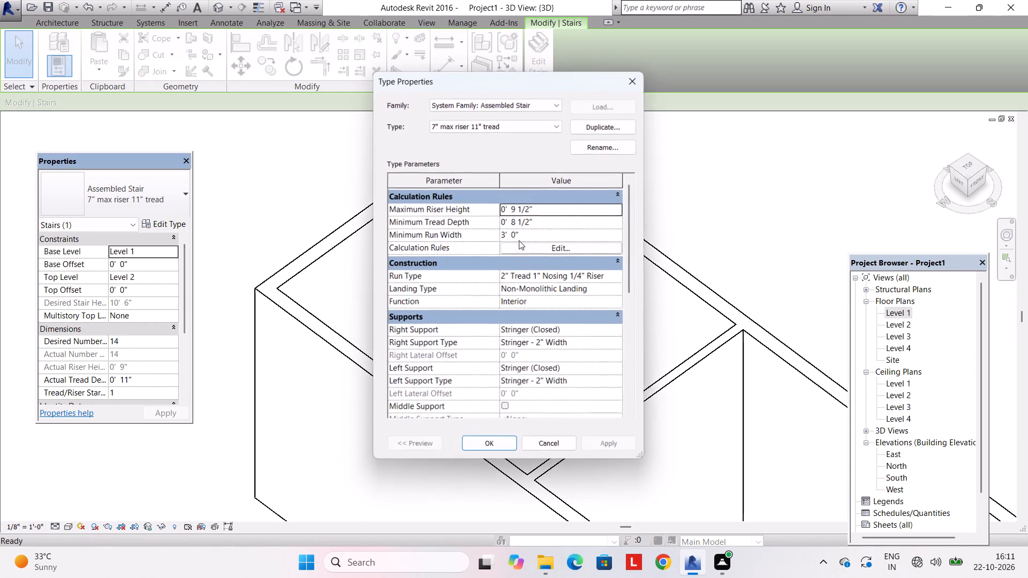
pyautogui.click(577, 330)
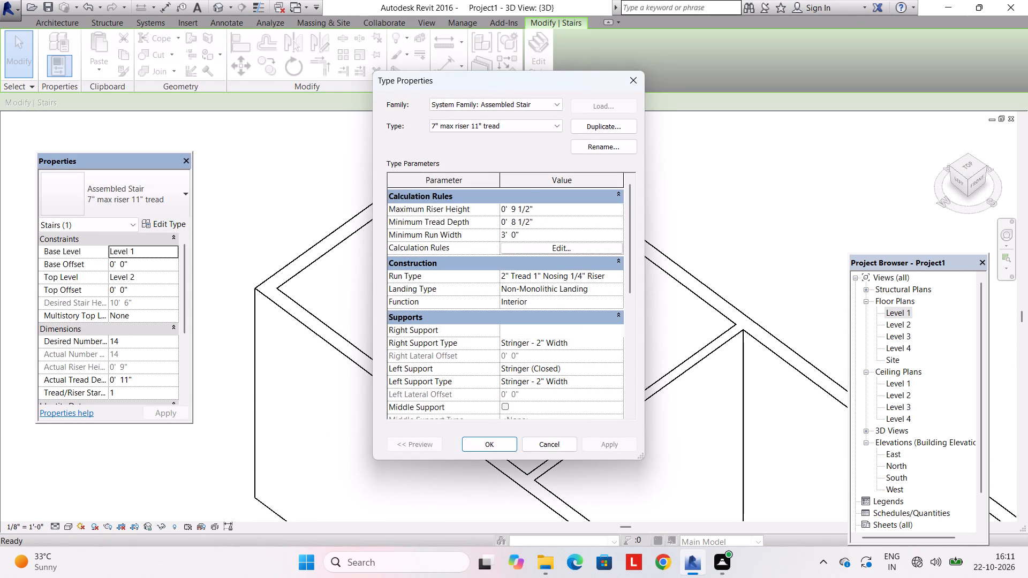
pyautogui.click(618, 331)
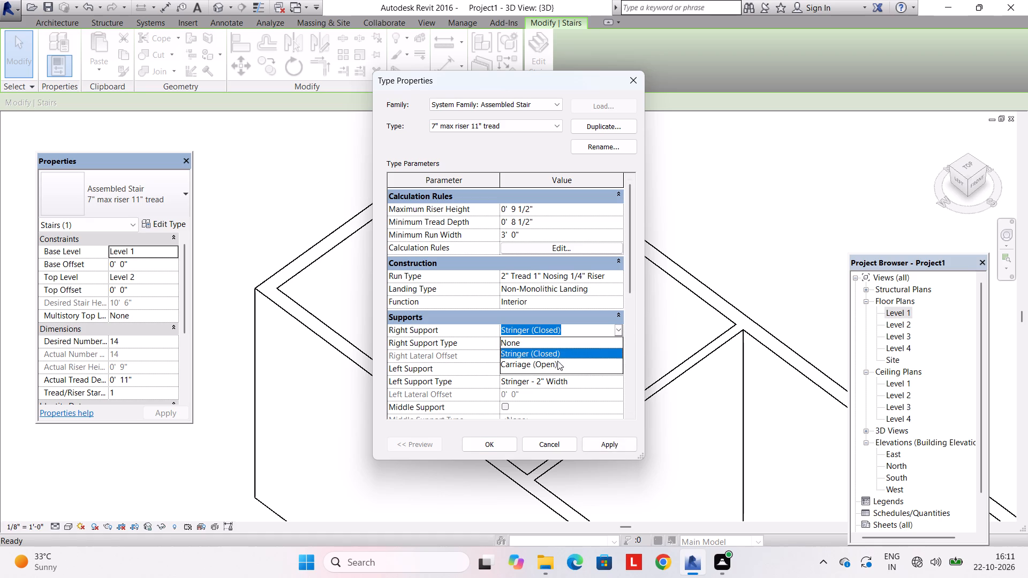
pyautogui.click(556, 362)
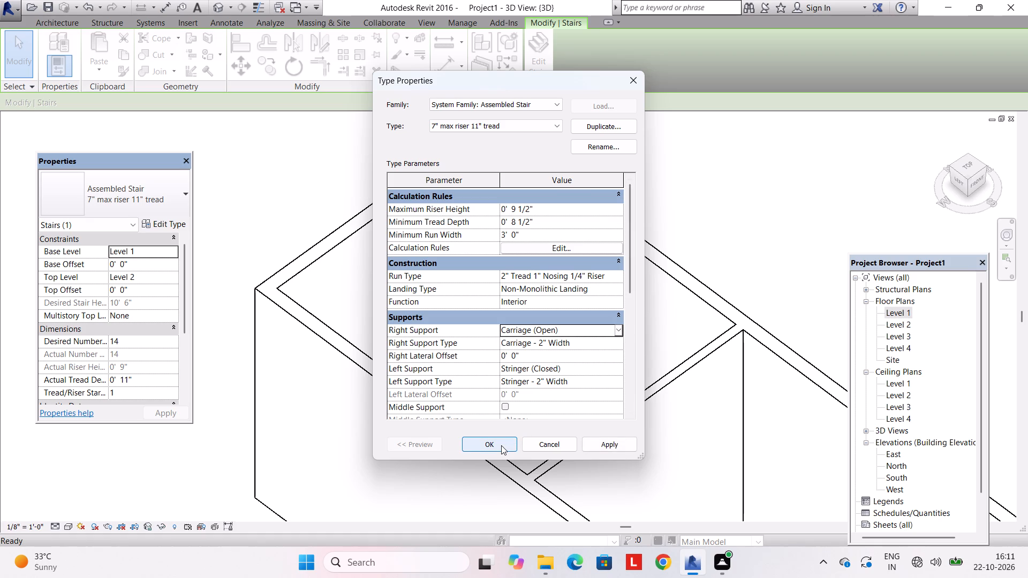
pyautogui.click(501, 445)
pyautogui.press('Escape')
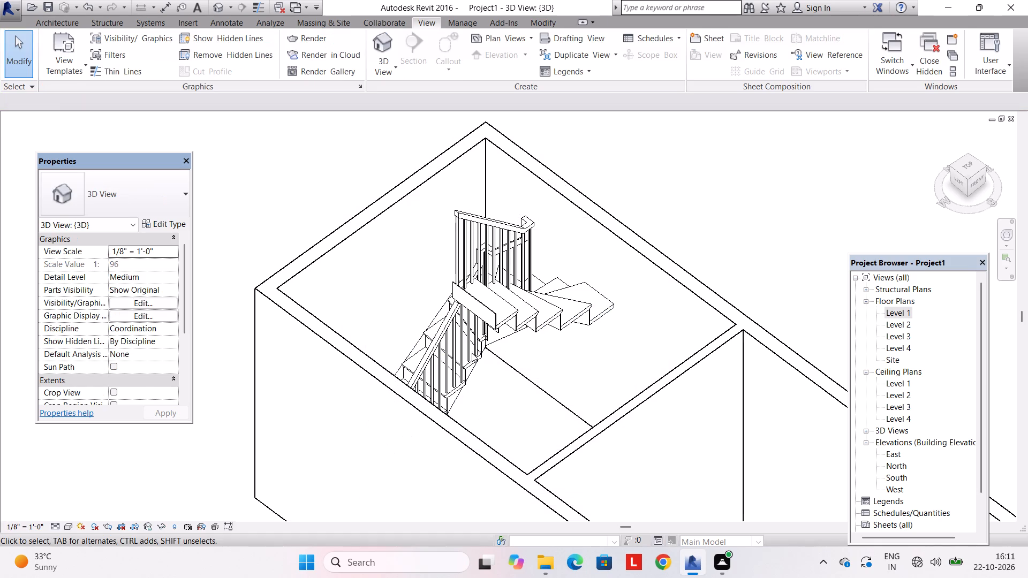
# Set the Left Support of the winder stair's type to Carriage (Open).
pyautogui.keyDown('shift'); pyautogui.moveTo(546, 343); pyautogui.dragTo(710, 407, button='middle'); pyautogui.keyUp('shift')
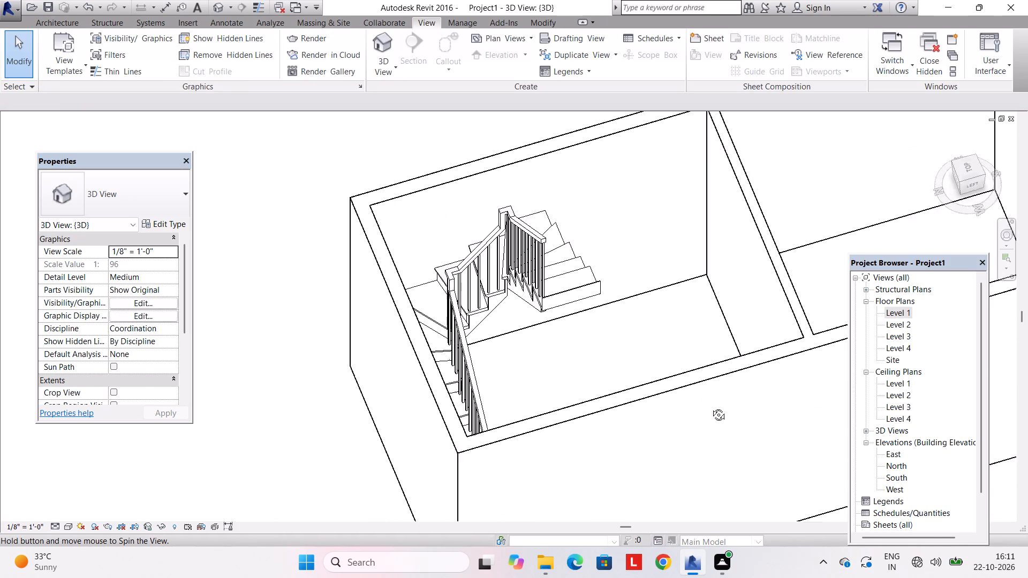
pyautogui.keyDown('shift'); pyautogui.moveTo(710, 407); pyautogui.dragTo(577, 352, button='middle'); pyautogui.keyUp('shift')
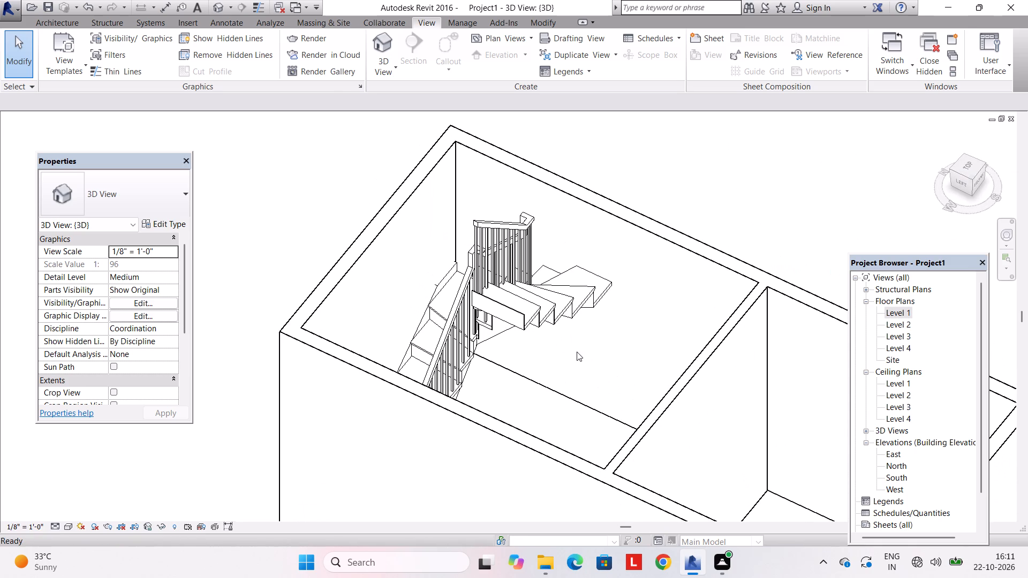
pyautogui.keyDown('shift'); pyautogui.moveTo(577, 352); pyautogui.dragTo(612, 427, button='middle'); pyautogui.keyUp('shift')
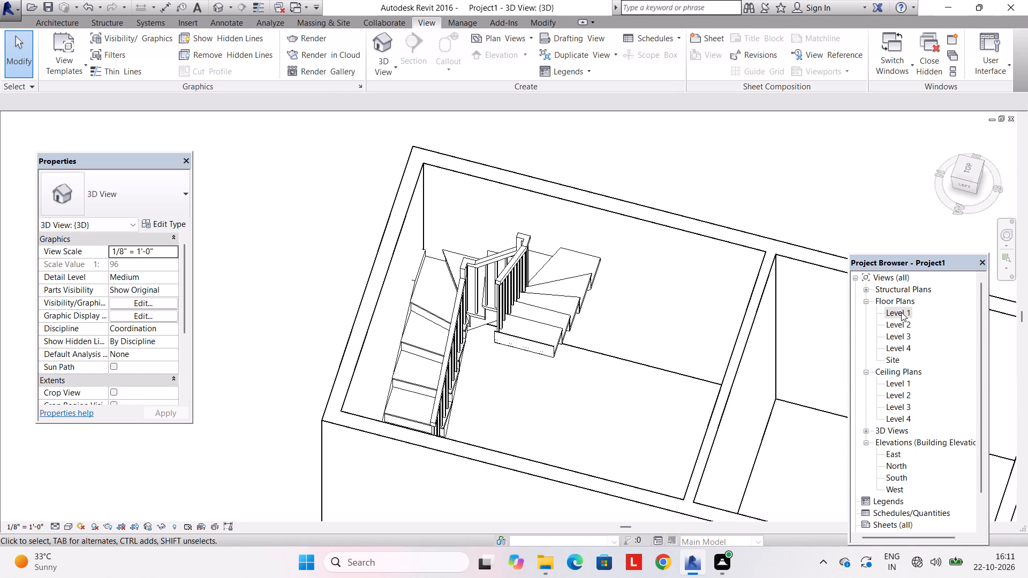
pyautogui.scroll(-1, 633, 304)
pyautogui.moveTo(633, 304); pyautogui.dragTo(642, 306, button='middle')
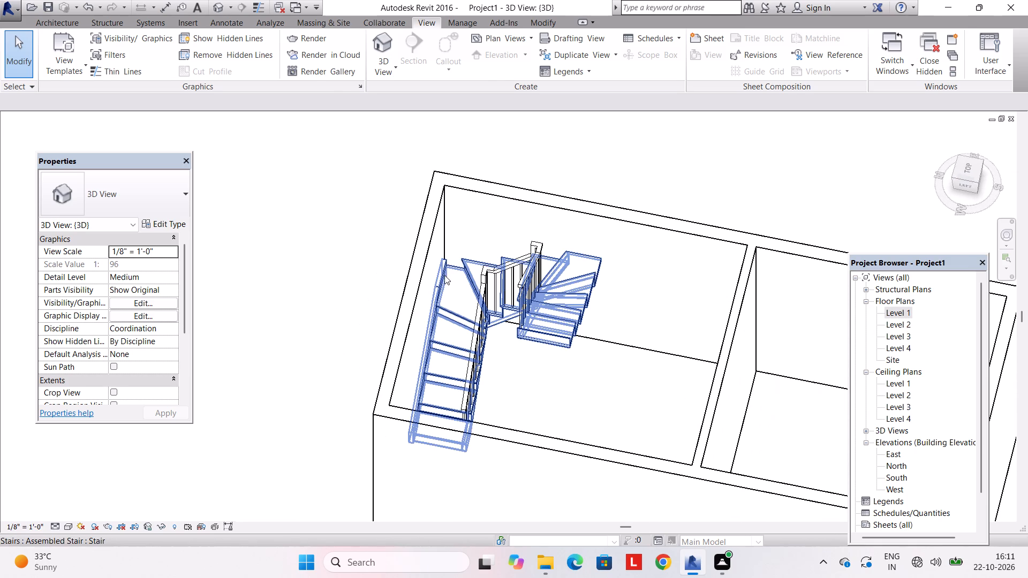
pyautogui.click(444, 275)
pyautogui.click(168, 220)
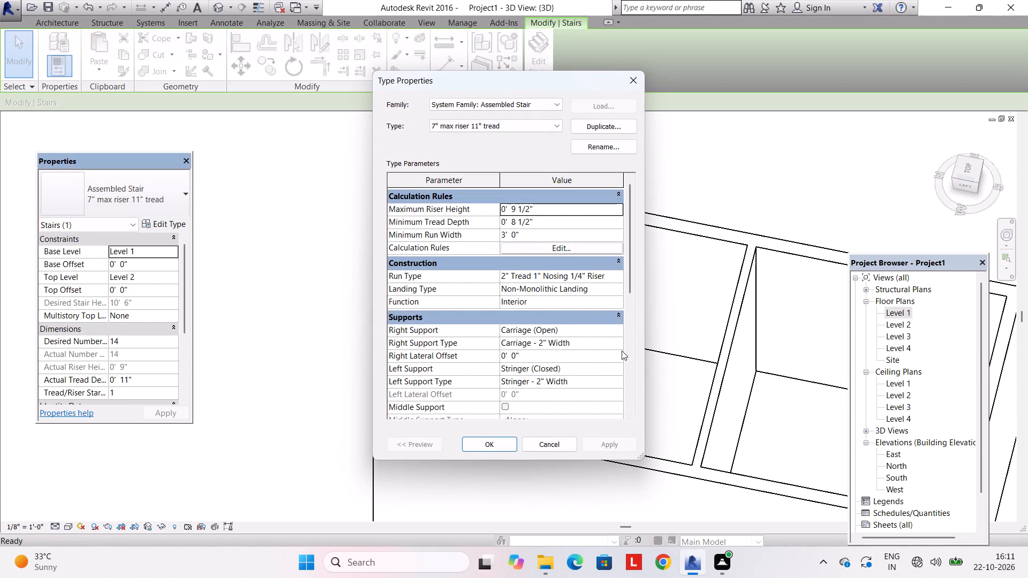
pyautogui.click(610, 364)
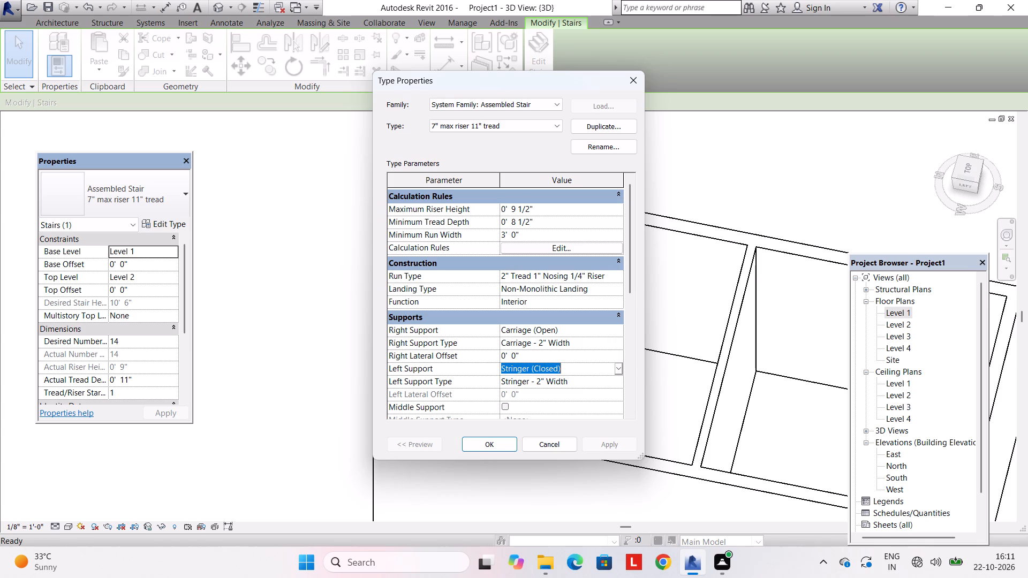
pyautogui.click(616, 370)
pyautogui.click(592, 401)
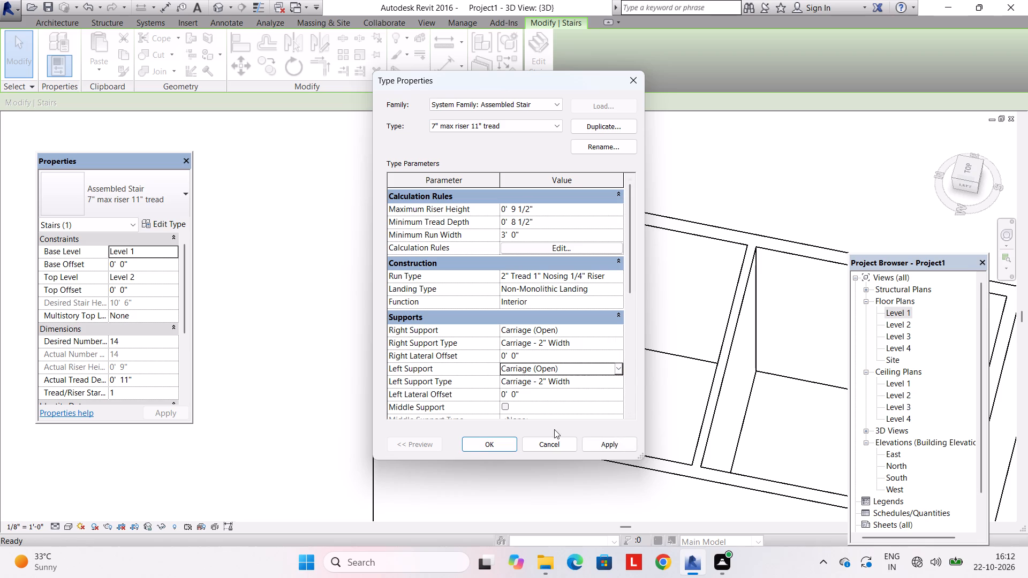
pyautogui.click(491, 453)
pyautogui.click(491, 445)
pyautogui.press('Escape')
pyautogui.press('Escape')
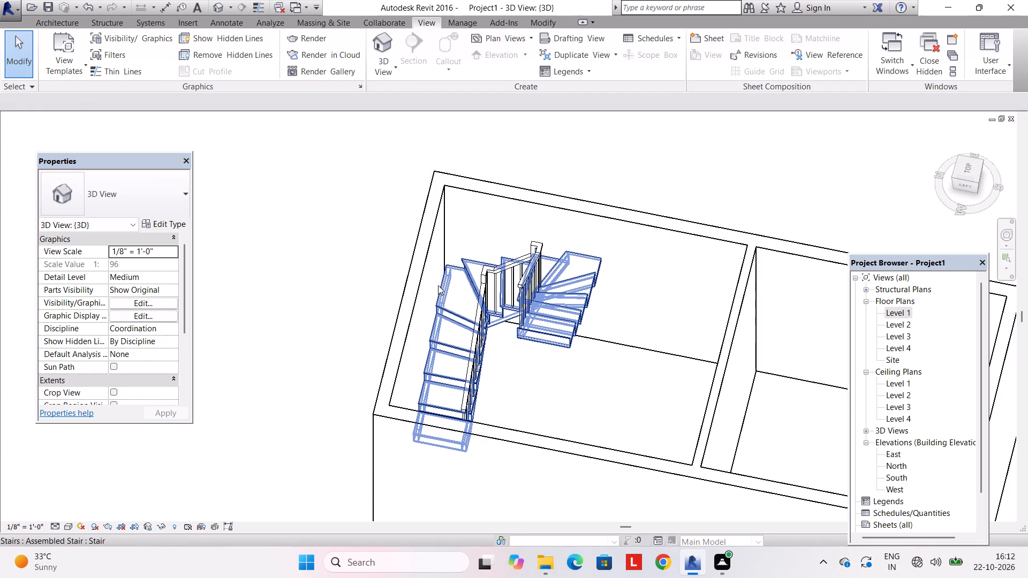
# Change the winder stair's inner railing to the Glass Panel - Bottom Fill type.
pyautogui.click(445, 282)
pyautogui.keyDown('shift'); pyautogui.moveTo(476, 325); pyautogui.dragTo(422, 255, button='middle'); pyautogui.keyUp('shift')
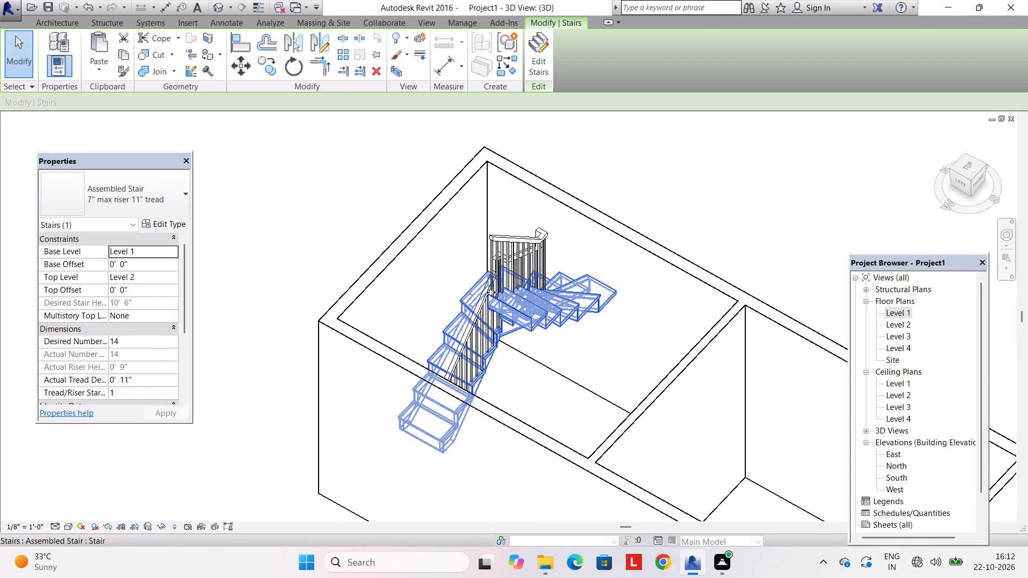
pyautogui.keyDown('shift'); pyautogui.moveTo(526, 340); pyautogui.dragTo(411, 332, button='middle'); pyautogui.keyUp('shift')
pyautogui.click(501, 244)
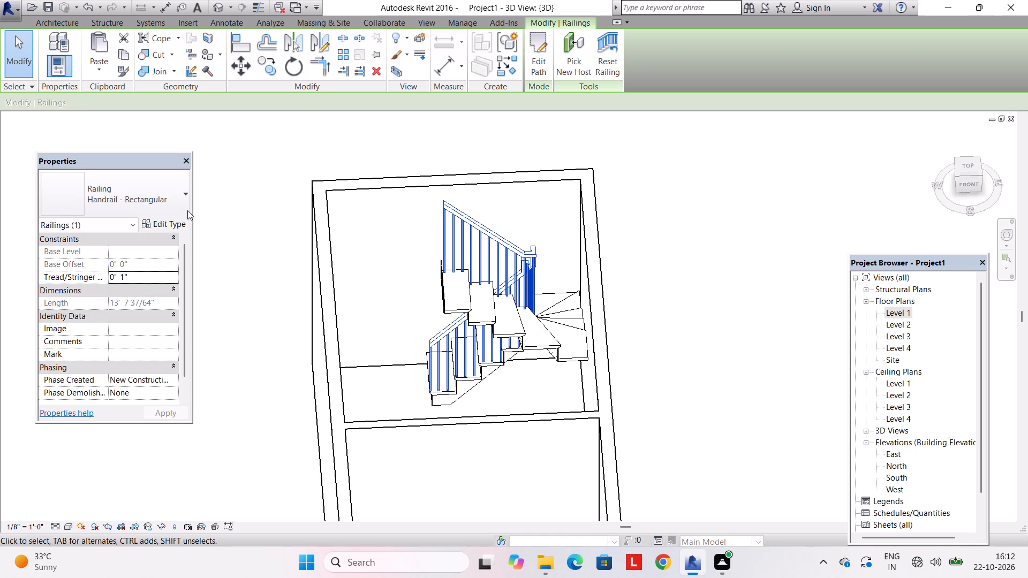
pyautogui.click(187, 209)
pyautogui.click(154, 256)
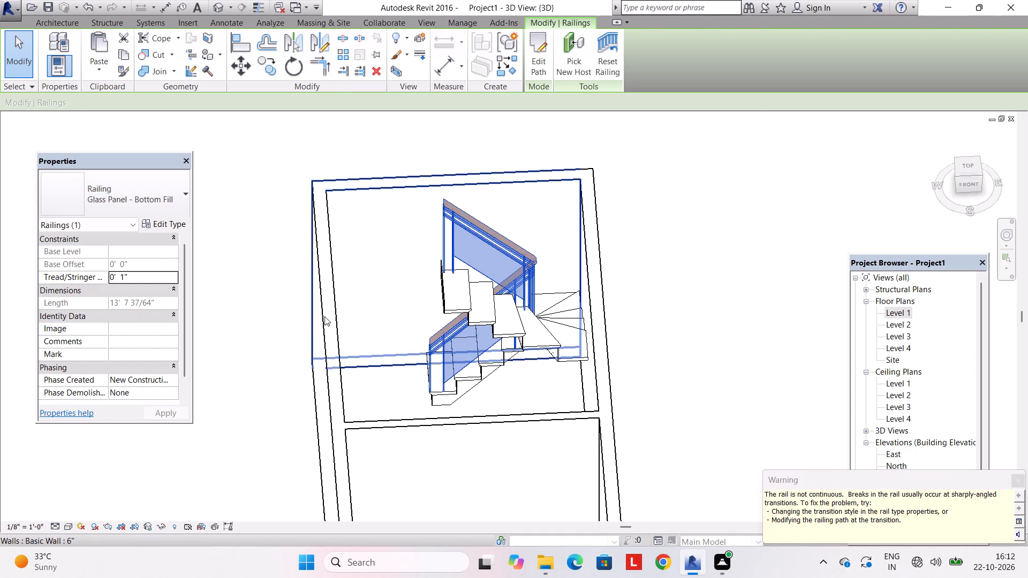
pyautogui.press('Escape')
# Set the top rail of the Glass Panel - Bottom Fill railing type to Rectangular - 2" x 2".
pyautogui.keyDown('shift'); pyautogui.moveTo(532, 340); pyautogui.dragTo(661, 398, button='middle'); pyautogui.keyUp('shift')
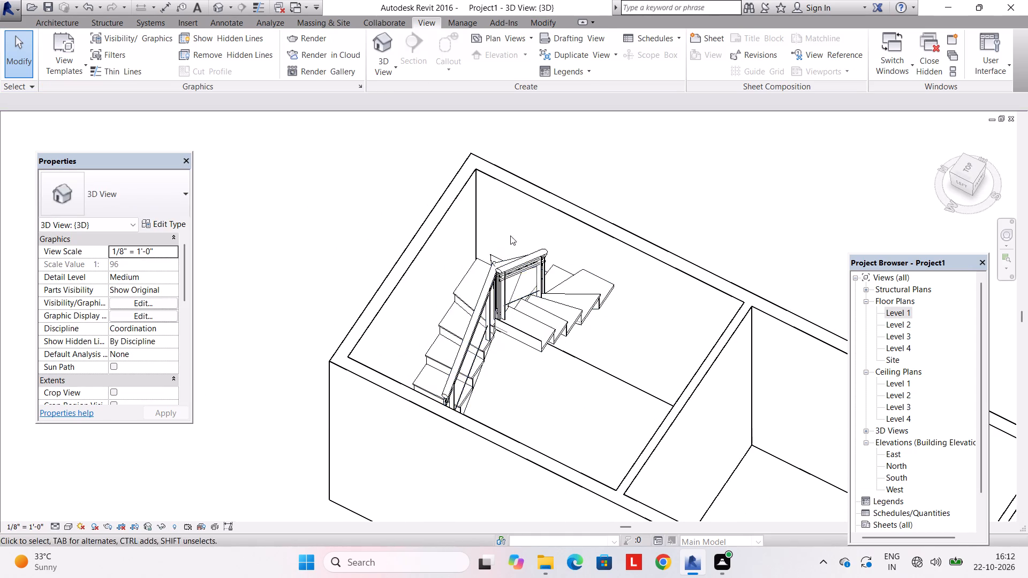
pyautogui.click(525, 257)
pyautogui.click(169, 221)
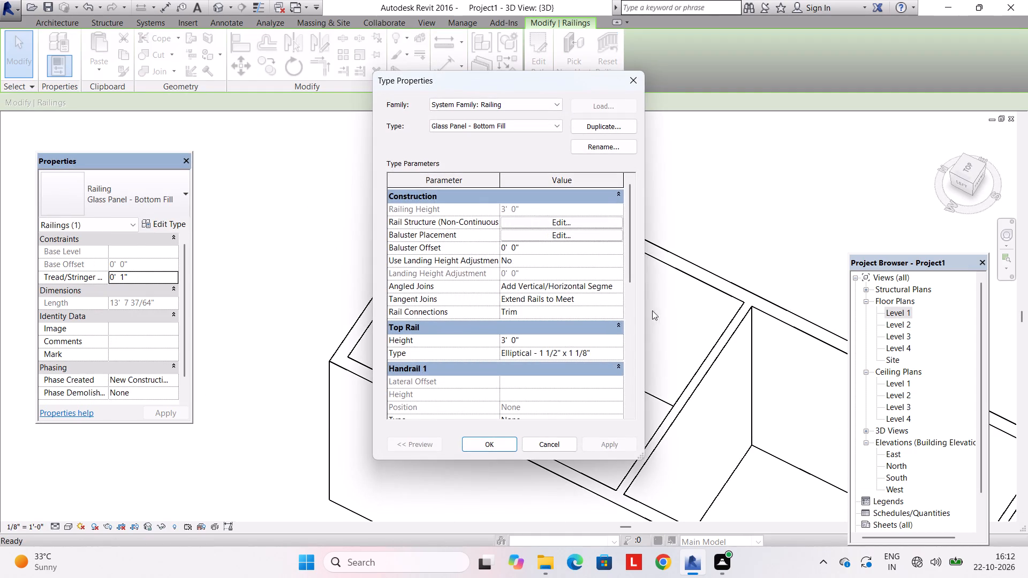
pyautogui.click(618, 349)
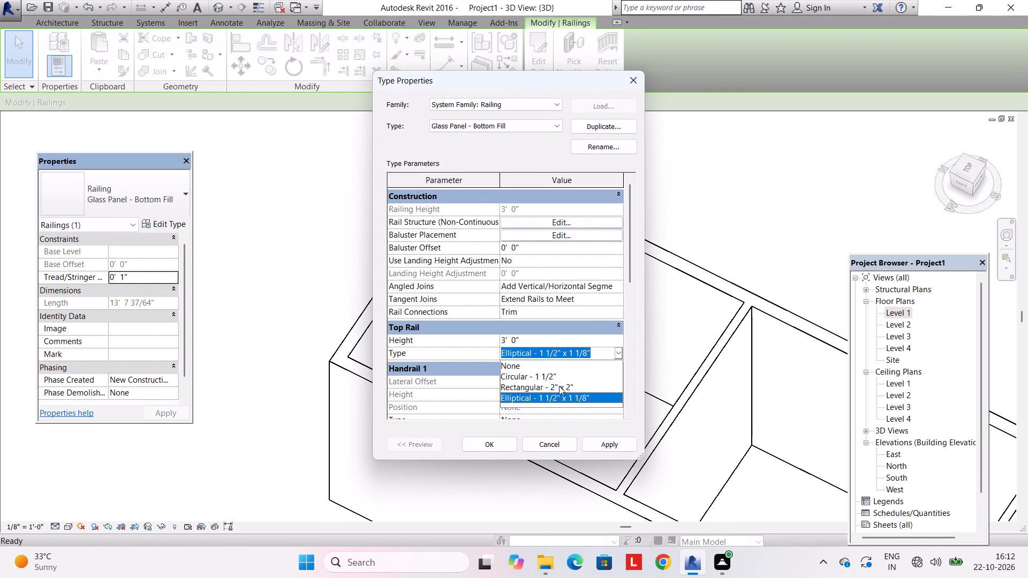
pyautogui.click(559, 386)
pyautogui.click(498, 442)
pyautogui.press('Escape')
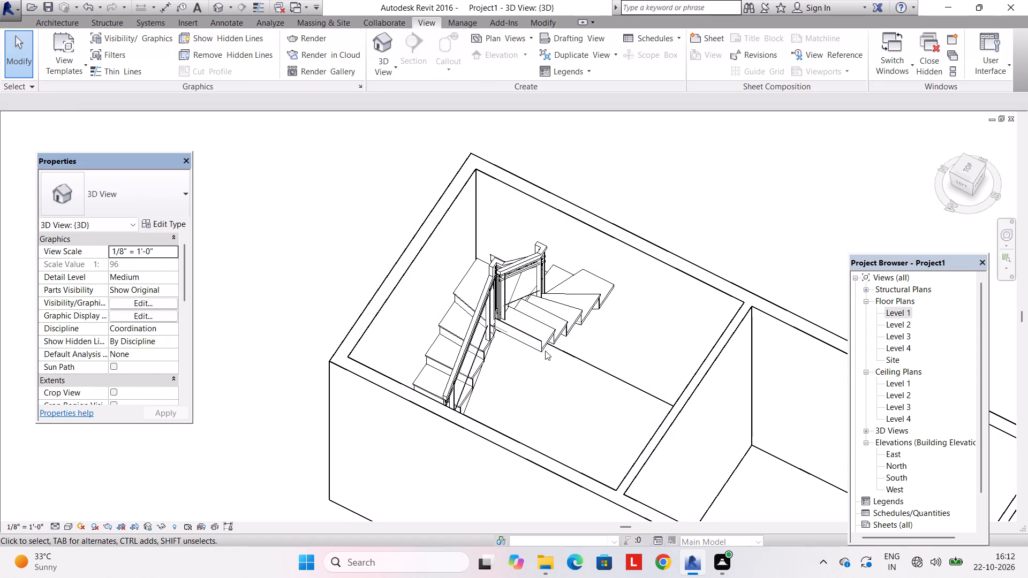
# Examine the winder stair and its glass railing from several angles in the 3D view.
pyautogui.keyDown('shift'); pyautogui.moveTo(543, 322); pyautogui.dragTo(425, 208, button='middle'); pyautogui.keyUp('shift')
pyautogui.scroll(-4, 455, 261)
pyautogui.keyDown('shift'); pyautogui.moveTo(455, 266); pyautogui.dragTo(470, 313, button='middle'); pyautogui.keyUp('shift')
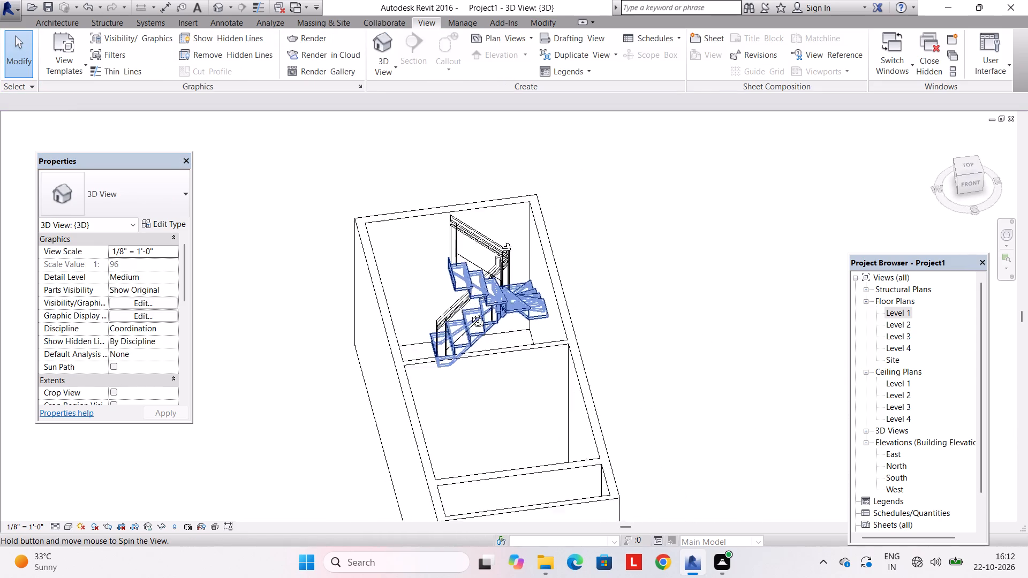
pyautogui.keyDown('shift'); pyautogui.moveTo(470, 313); pyautogui.dragTo(620, 412, button='middle'); pyautogui.keyUp('shift')
pyautogui.keyDown('shift'); pyautogui.moveTo(535, 355); pyautogui.dragTo(553, 309, button='middle'); pyautogui.keyUp('shift')
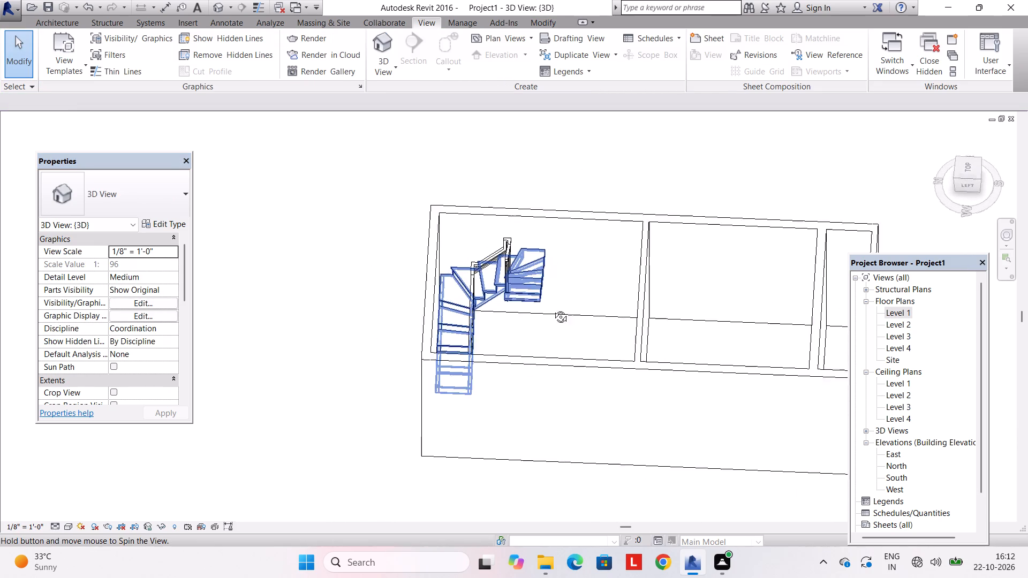
pyautogui.keyDown('shift'); pyautogui.moveTo(553, 309); pyautogui.dragTo(563, 288, button='middle'); pyautogui.keyUp('shift')
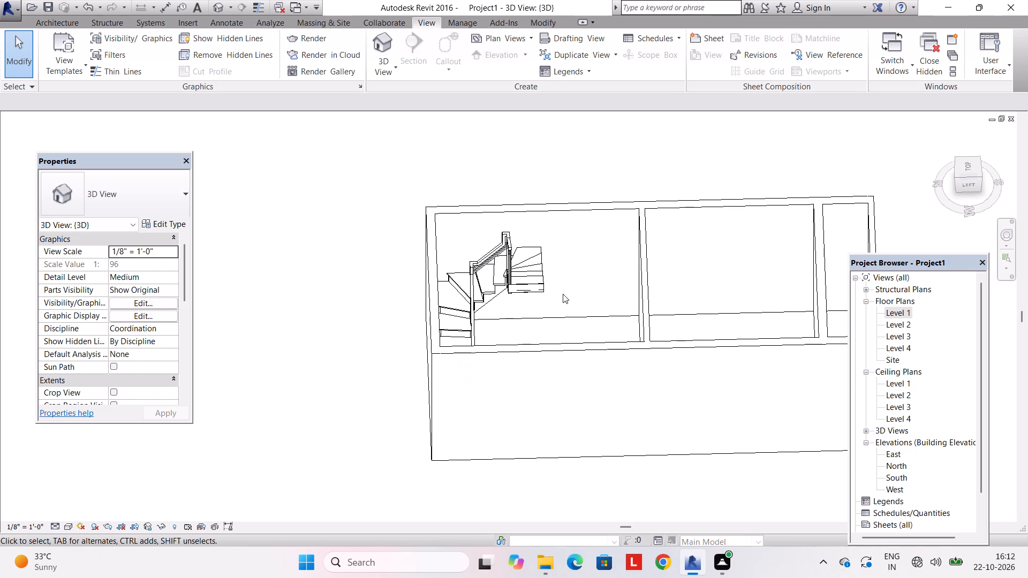
# Open the Level 1 floor plan and examine the three rooms and the winder stair's position.
pyautogui.doubleClick(908, 316)
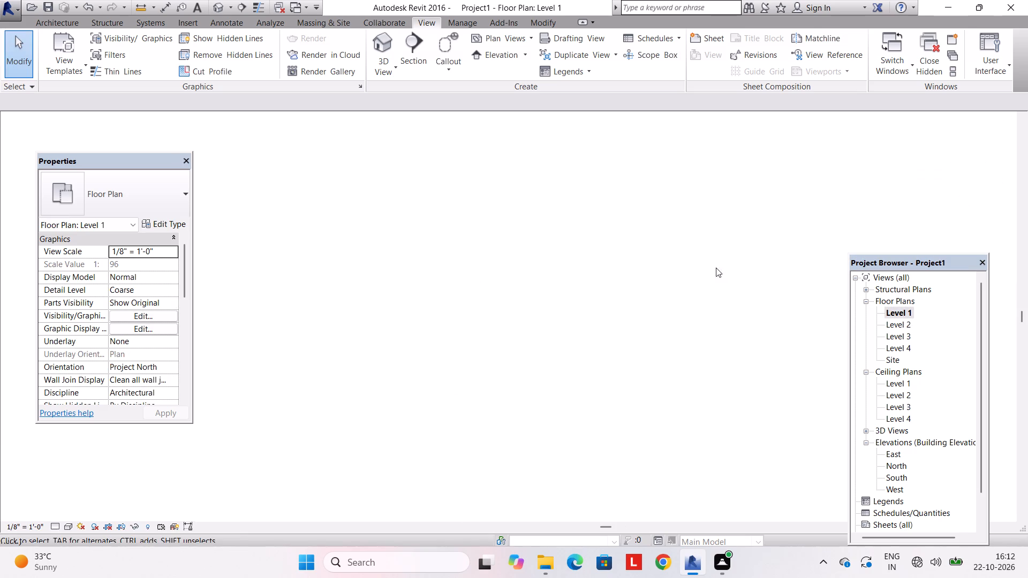
pyautogui.scroll(-4, 637, 255)
pyautogui.moveTo(631, 261); pyautogui.dragTo(625, 210, button='middle')
pyautogui.moveTo(584, 300); pyautogui.dragTo(584, 272, button='middle')
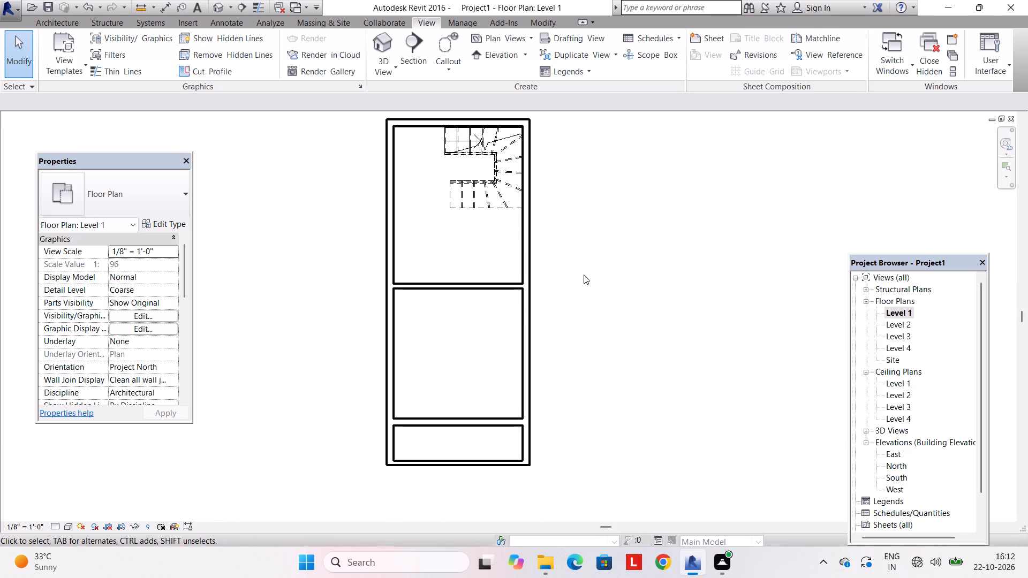
pyautogui.moveTo(540, 434); pyautogui.dragTo(547, 386, button='middle')
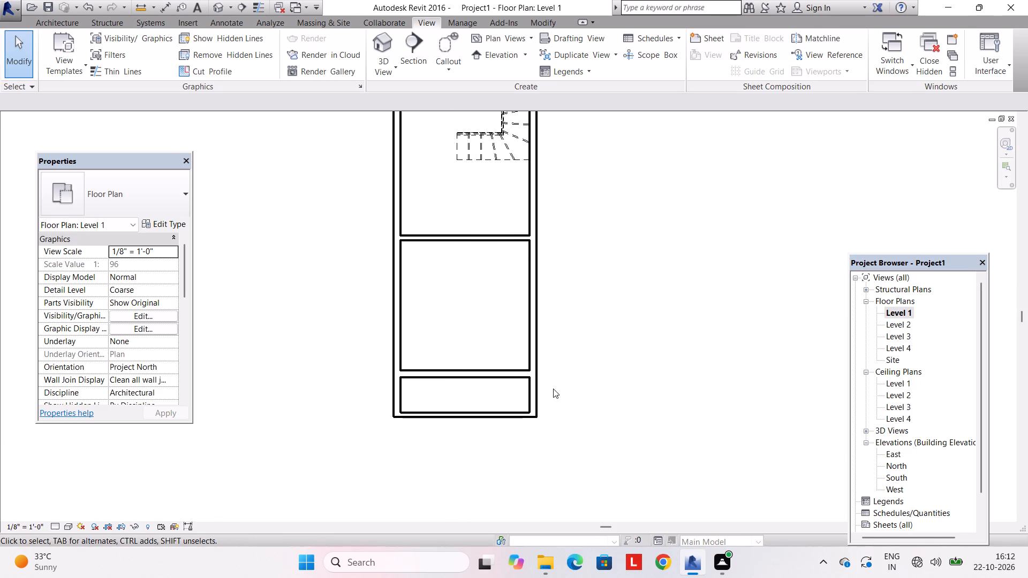
pyautogui.moveTo(557, 313); pyautogui.dragTo(555, 410, button='middle')
pyautogui.scroll(1, 494, 275)
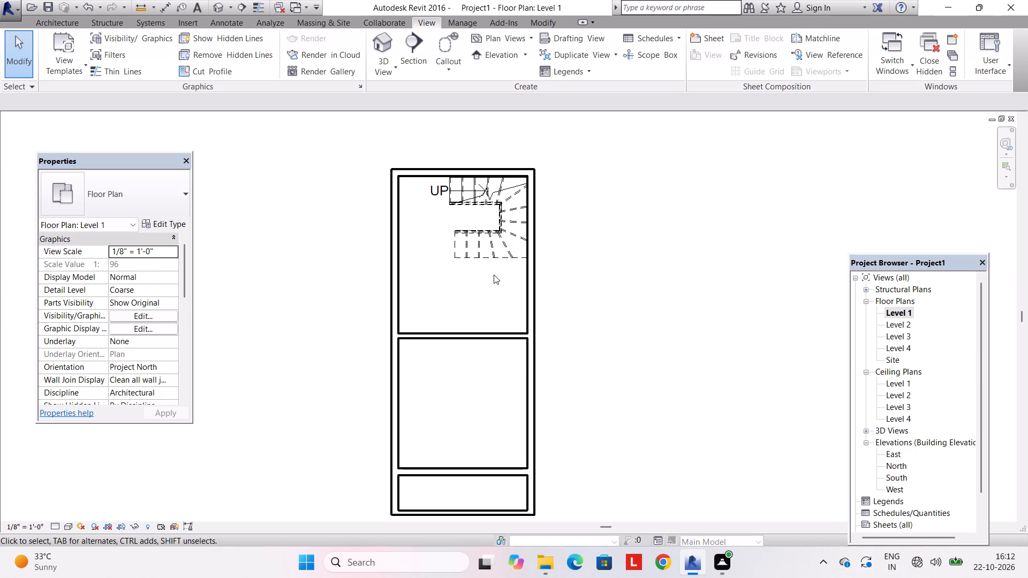
pyautogui.scroll(4, 494, 275)
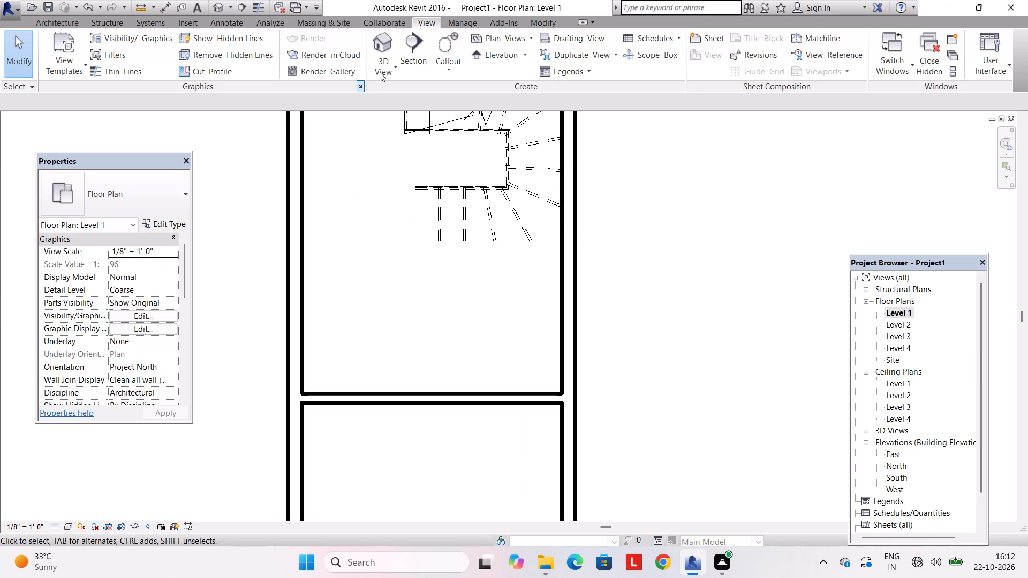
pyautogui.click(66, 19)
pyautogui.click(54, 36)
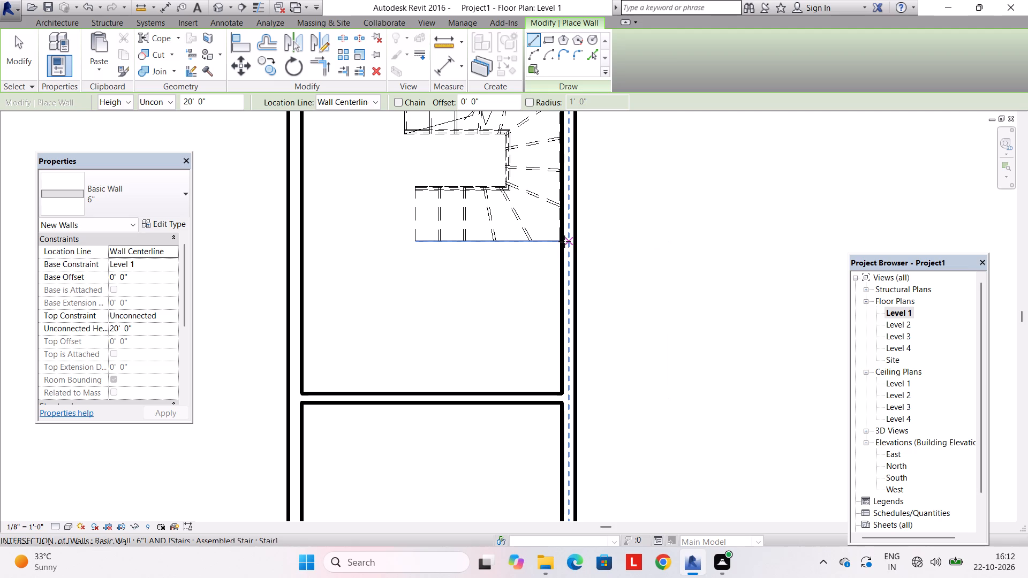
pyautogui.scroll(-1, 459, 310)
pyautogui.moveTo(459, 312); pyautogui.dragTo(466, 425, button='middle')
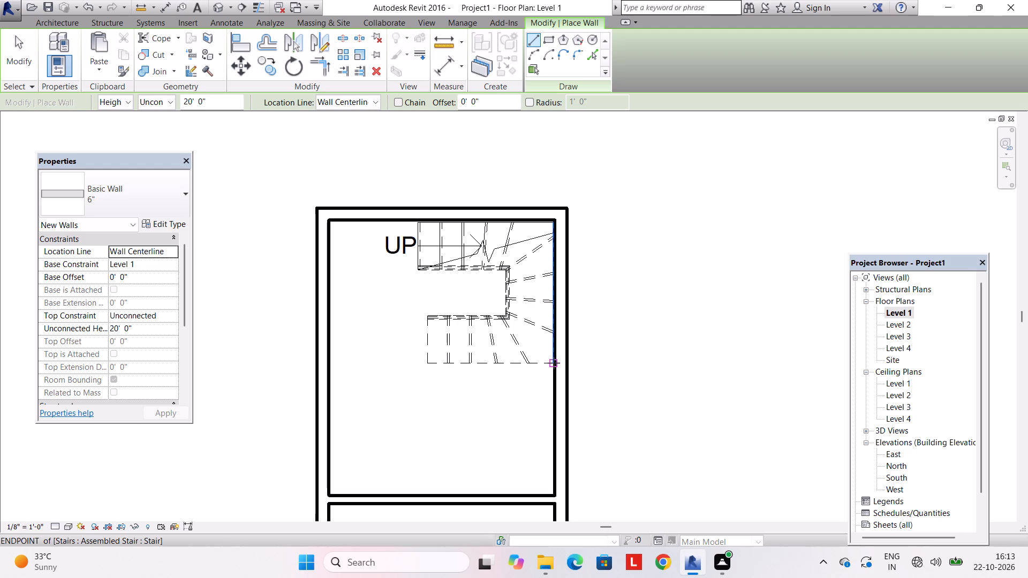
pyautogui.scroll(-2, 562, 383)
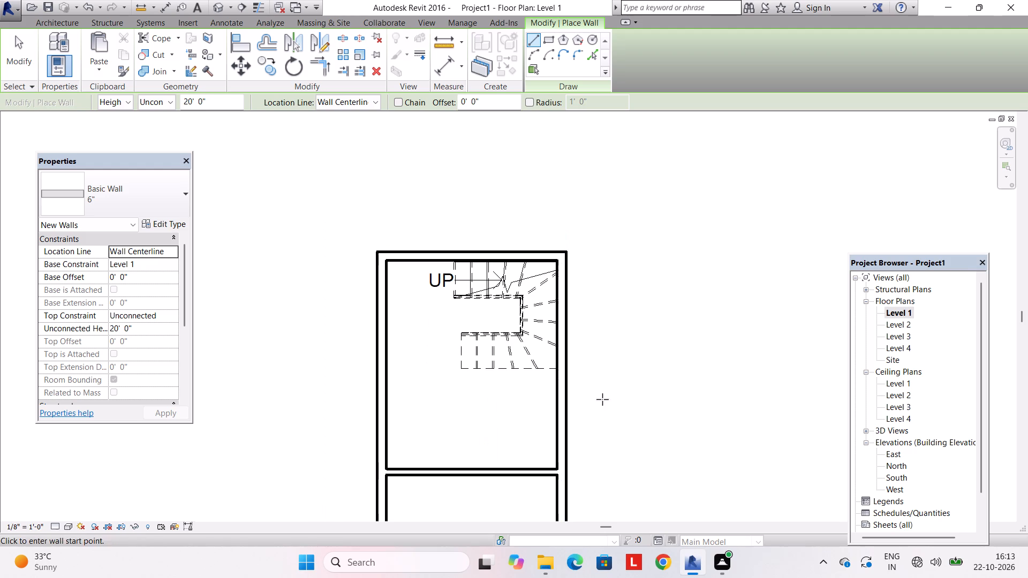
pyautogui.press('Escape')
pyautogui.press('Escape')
# Delete the winder stair from the upper room in the Level 1 floor plan.
pyautogui.click(499, 303)
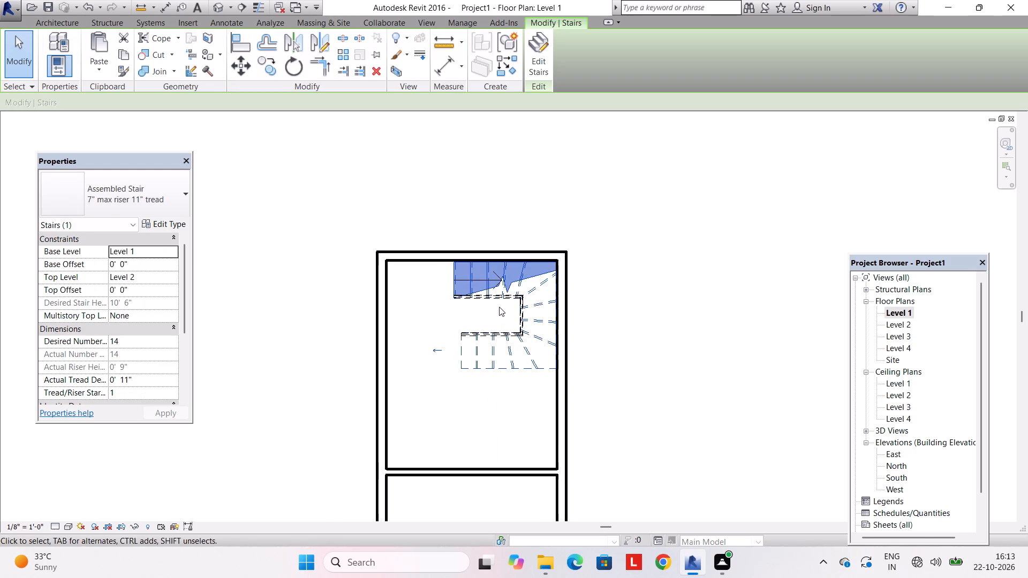
pyautogui.press('Delete')
pyautogui.scroll(-4, 498, 314)
pyautogui.moveTo(503, 318); pyautogui.dragTo(500, 289, button='middle')
pyautogui.moveTo(495, 326); pyautogui.dragTo(494, 260, button='middle')
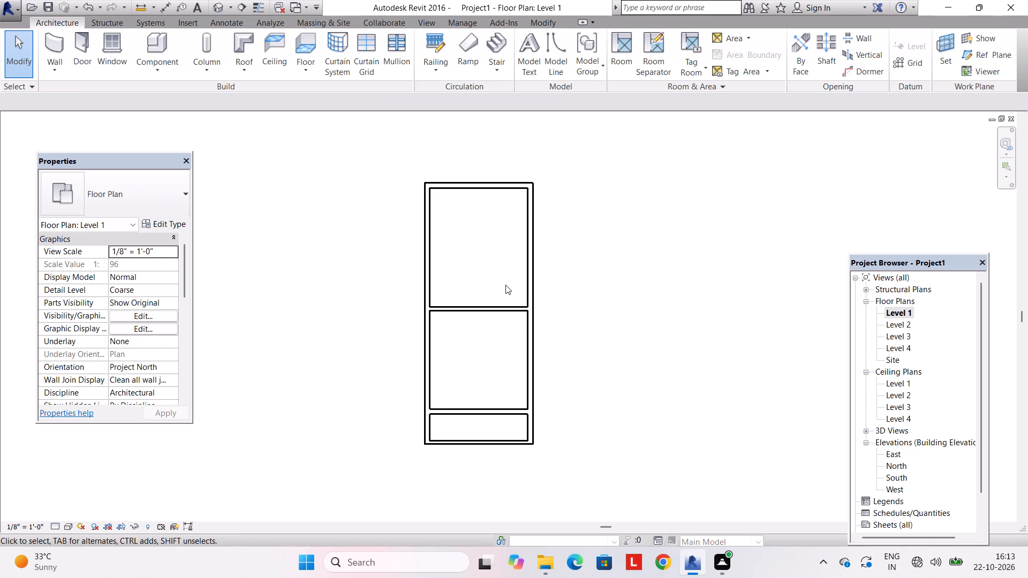
# Reposition the wall between the upper and middle rooms so the middle room's clear depth between wall faces is 10'.
pyautogui.scroll(3, 505, 285)
pyautogui.moveTo(505, 284); pyautogui.dragTo(505, 349, button='middle')
pyautogui.scroll(-3, 505, 337)
pyautogui.moveTo(505, 337); pyautogui.dragTo(508, 308, button='middle')
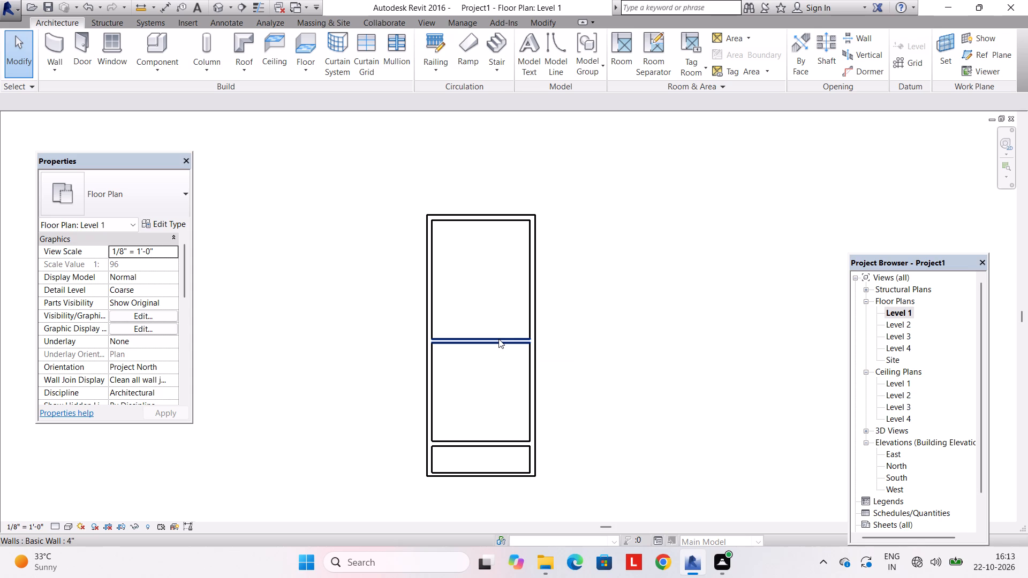
pyautogui.press('Escape')
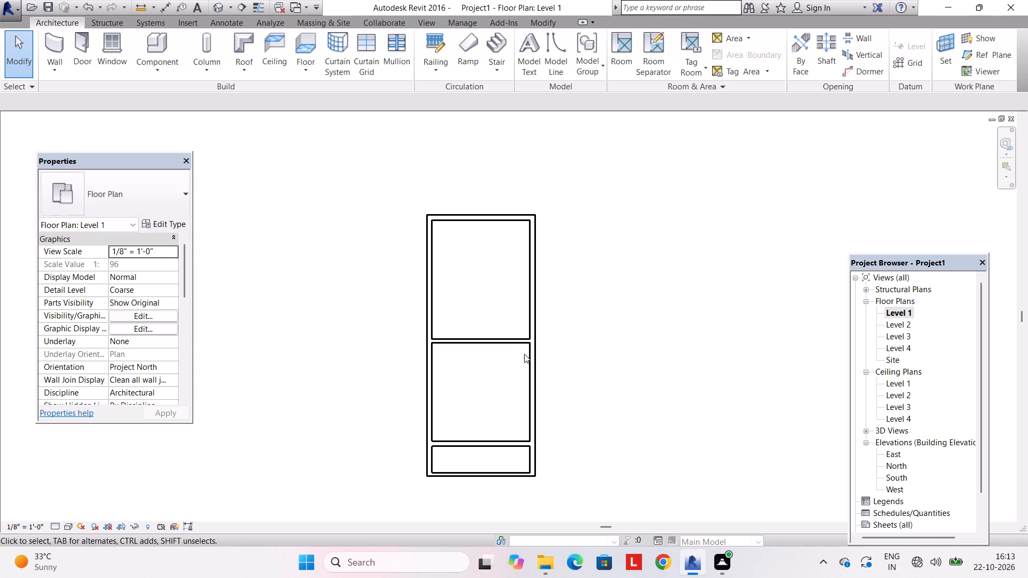
pyautogui.press('Escape')
pyautogui.click(534, 374)
pyautogui.scroll(2, 529, 370)
pyautogui.press('Escape')
pyautogui.click(469, 339)
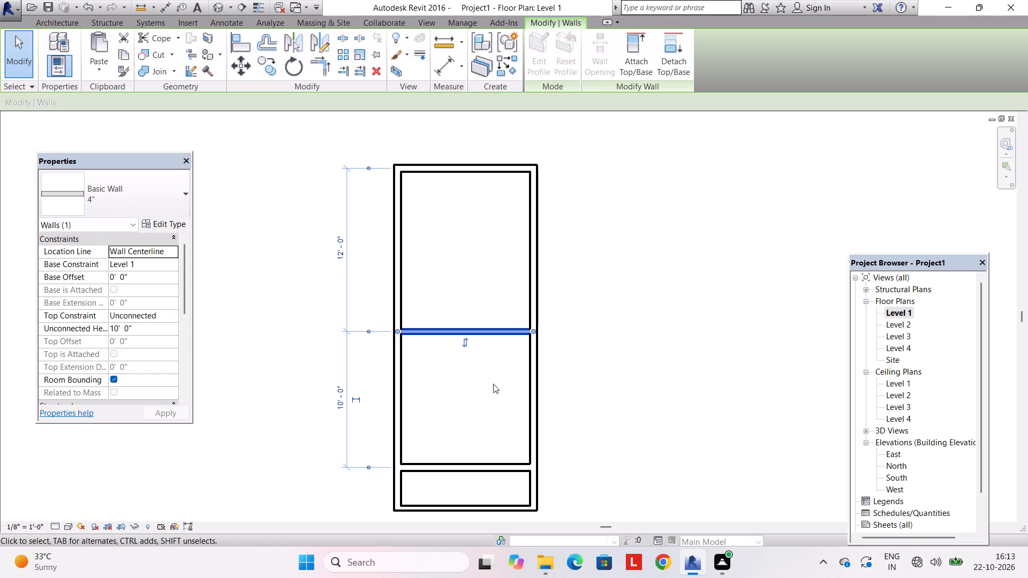
pyautogui.scroll(-1, 493, 384)
pyautogui.scroll(3, 380, 456)
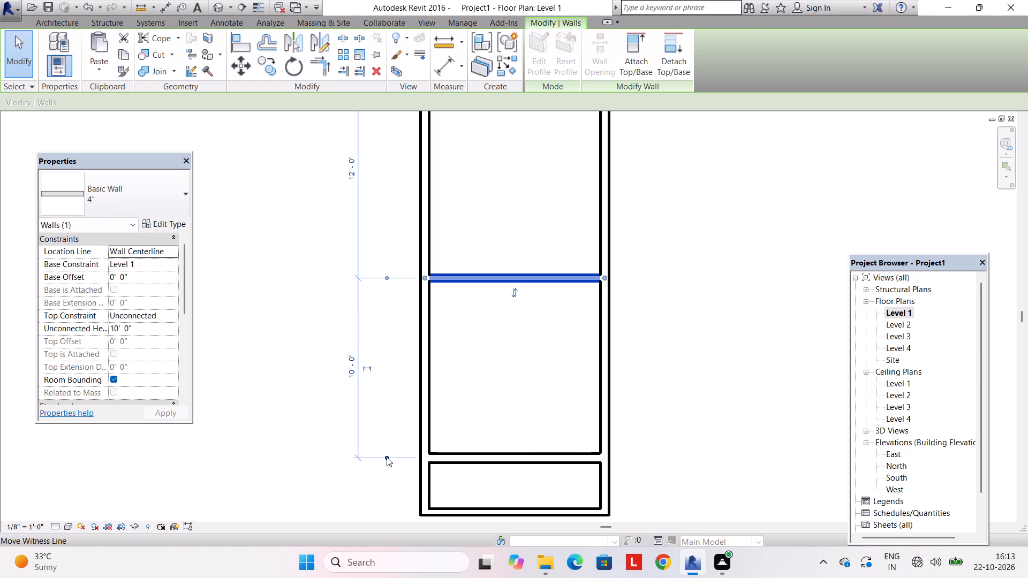
pyautogui.click(387, 457)
pyautogui.click(388, 276)
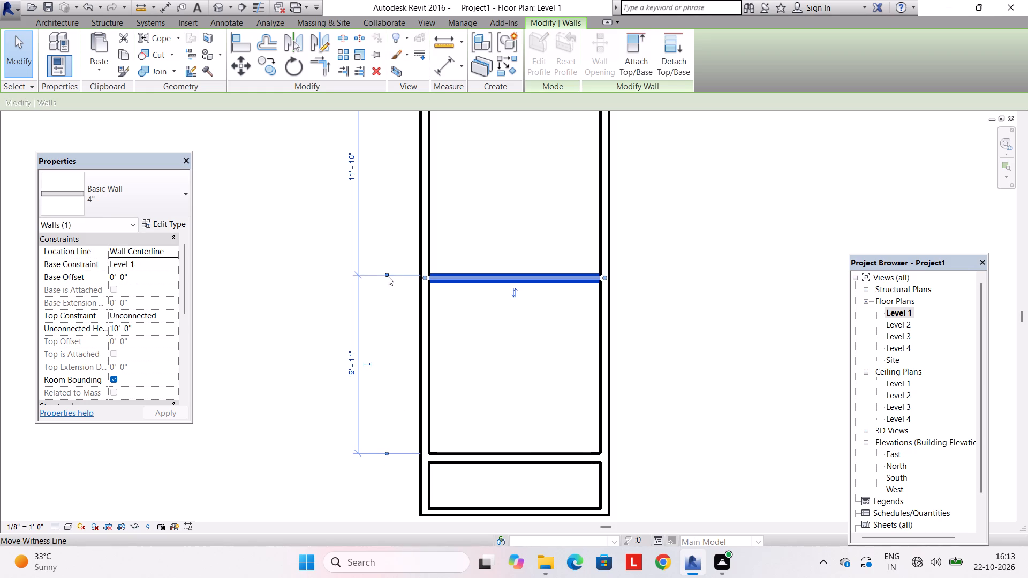
pyautogui.click(388, 276)
pyautogui.moveTo(396, 346); pyautogui.dragTo(362, 360, button='middle')
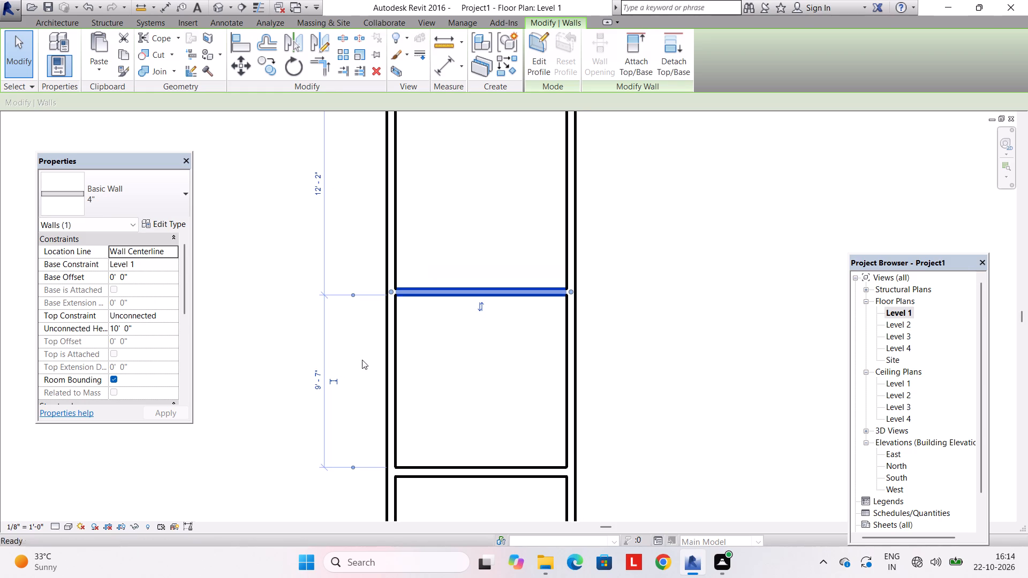
pyautogui.click(318, 372)
pyautogui.write("10'")
pyautogui.press('Return')
pyautogui.press('Escape')
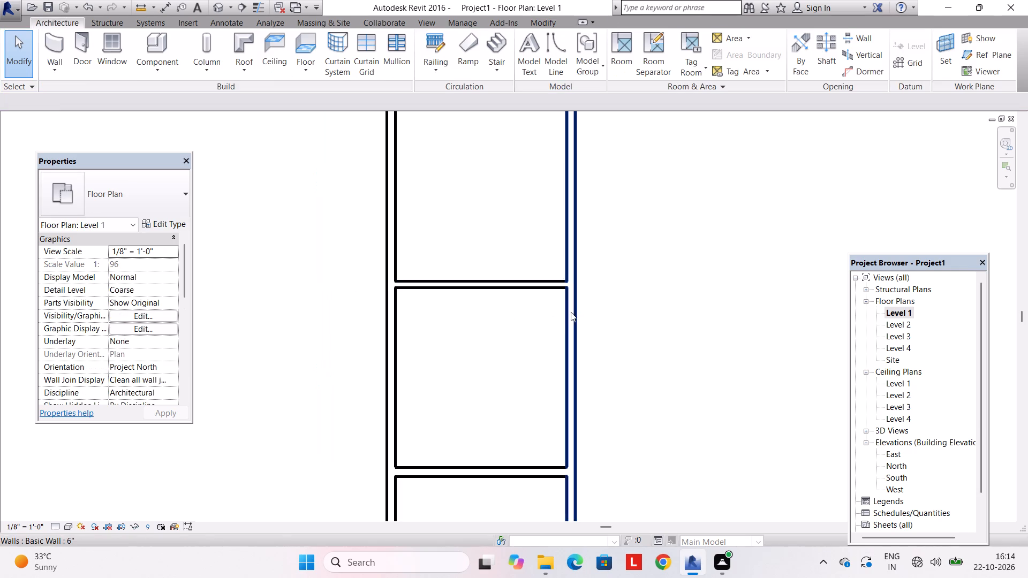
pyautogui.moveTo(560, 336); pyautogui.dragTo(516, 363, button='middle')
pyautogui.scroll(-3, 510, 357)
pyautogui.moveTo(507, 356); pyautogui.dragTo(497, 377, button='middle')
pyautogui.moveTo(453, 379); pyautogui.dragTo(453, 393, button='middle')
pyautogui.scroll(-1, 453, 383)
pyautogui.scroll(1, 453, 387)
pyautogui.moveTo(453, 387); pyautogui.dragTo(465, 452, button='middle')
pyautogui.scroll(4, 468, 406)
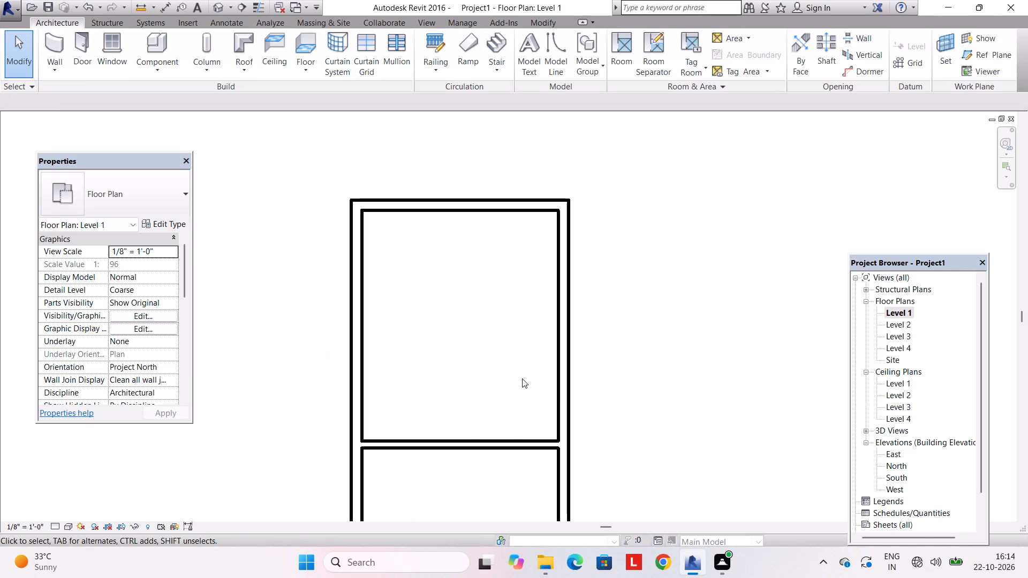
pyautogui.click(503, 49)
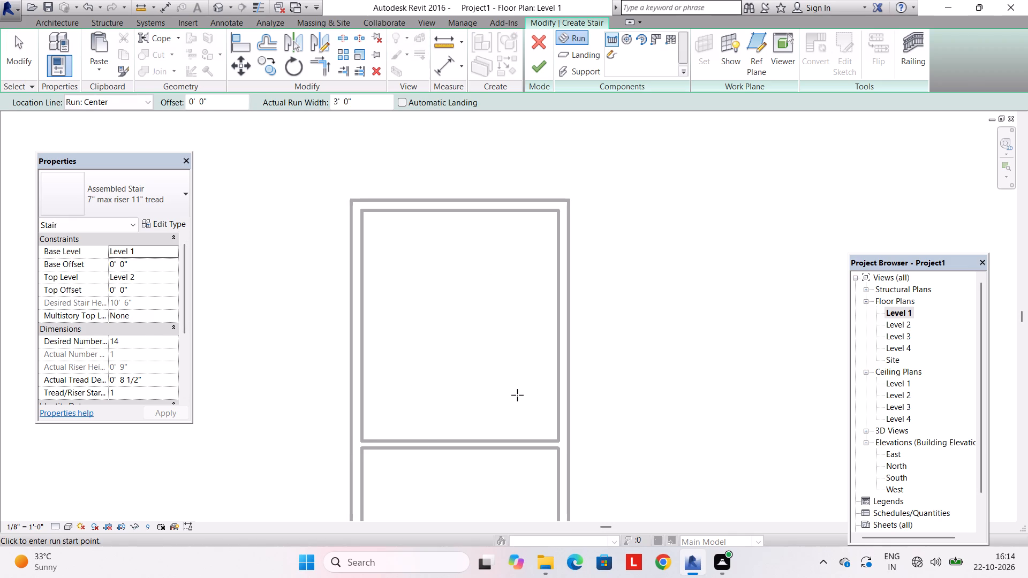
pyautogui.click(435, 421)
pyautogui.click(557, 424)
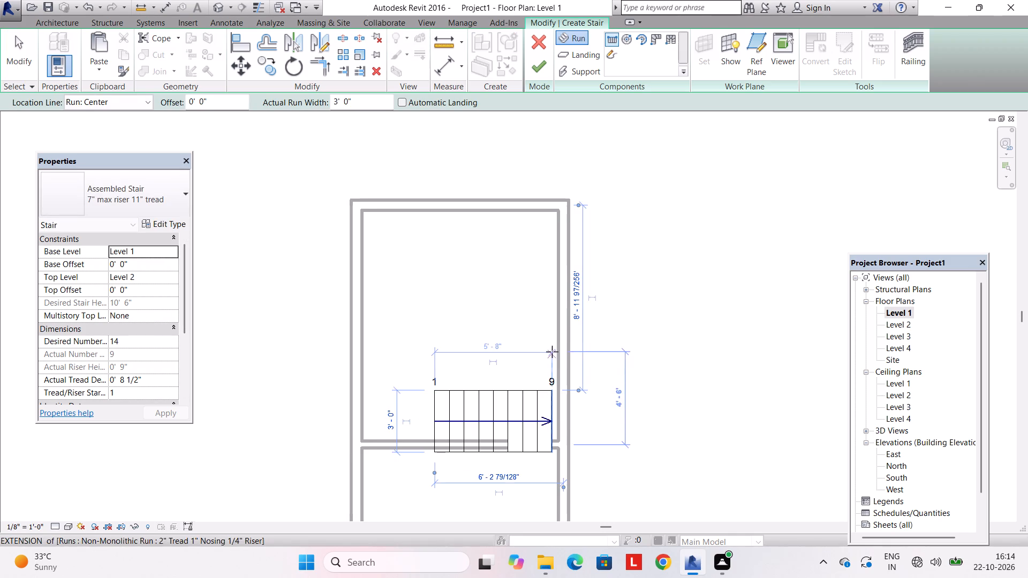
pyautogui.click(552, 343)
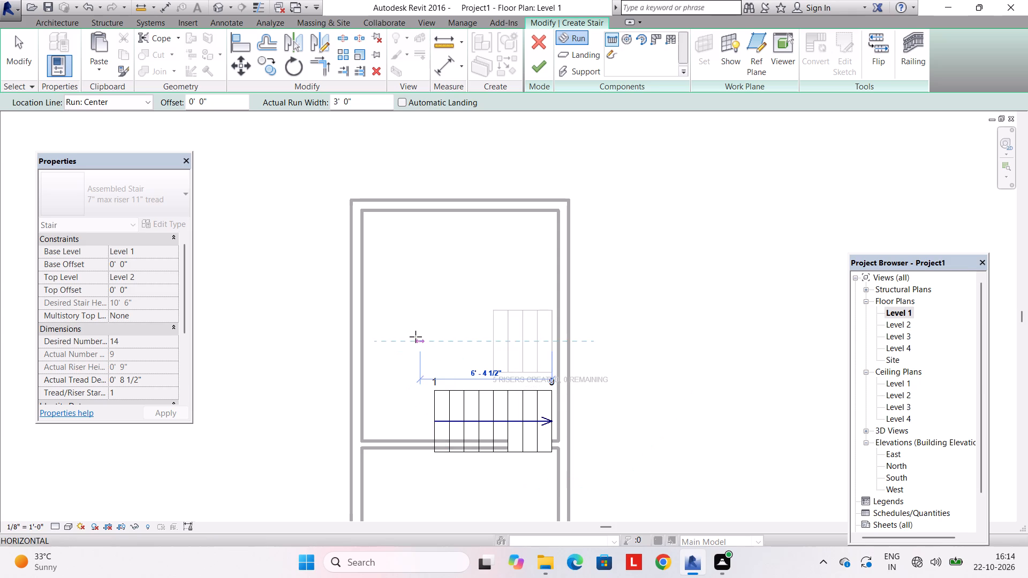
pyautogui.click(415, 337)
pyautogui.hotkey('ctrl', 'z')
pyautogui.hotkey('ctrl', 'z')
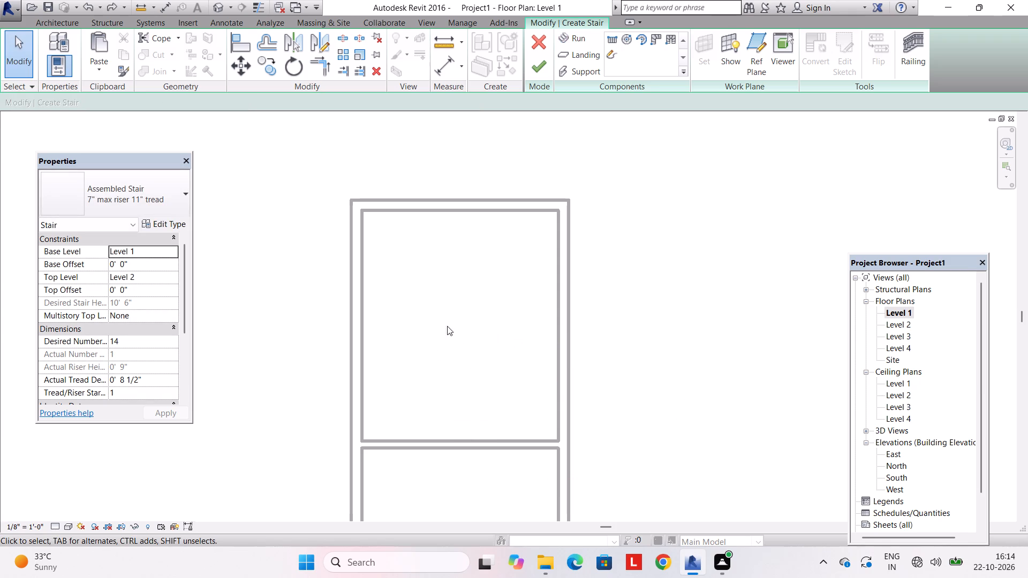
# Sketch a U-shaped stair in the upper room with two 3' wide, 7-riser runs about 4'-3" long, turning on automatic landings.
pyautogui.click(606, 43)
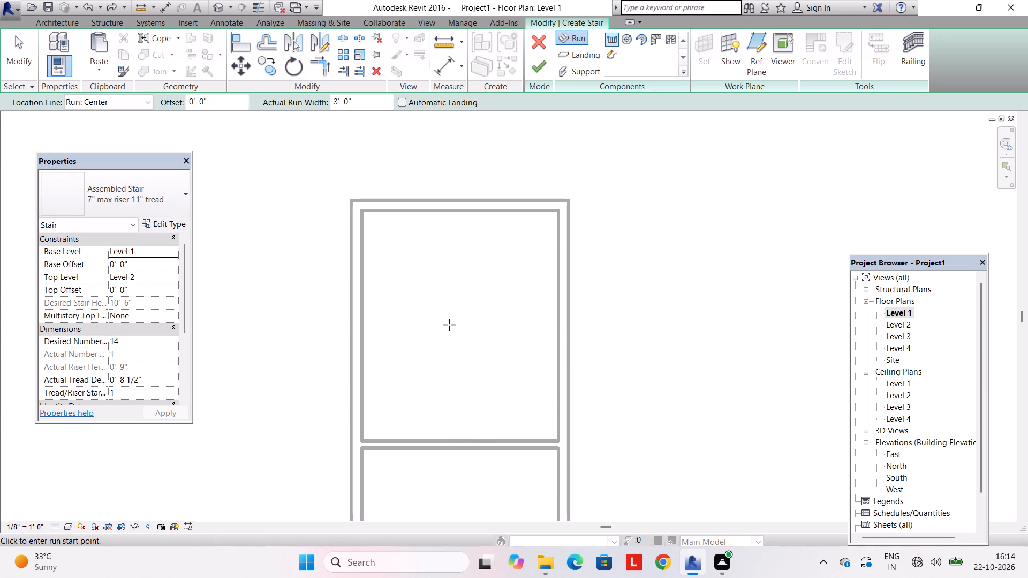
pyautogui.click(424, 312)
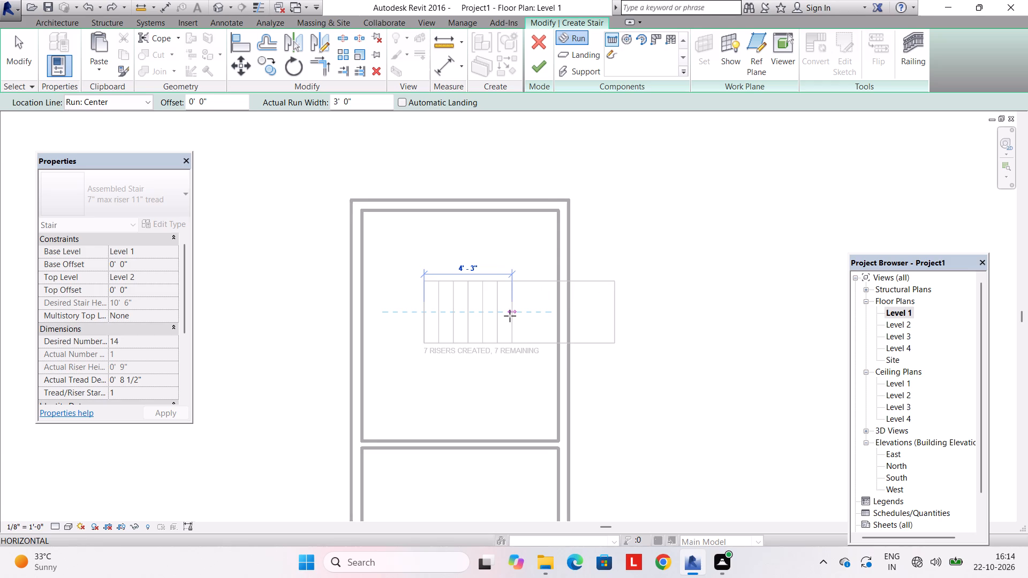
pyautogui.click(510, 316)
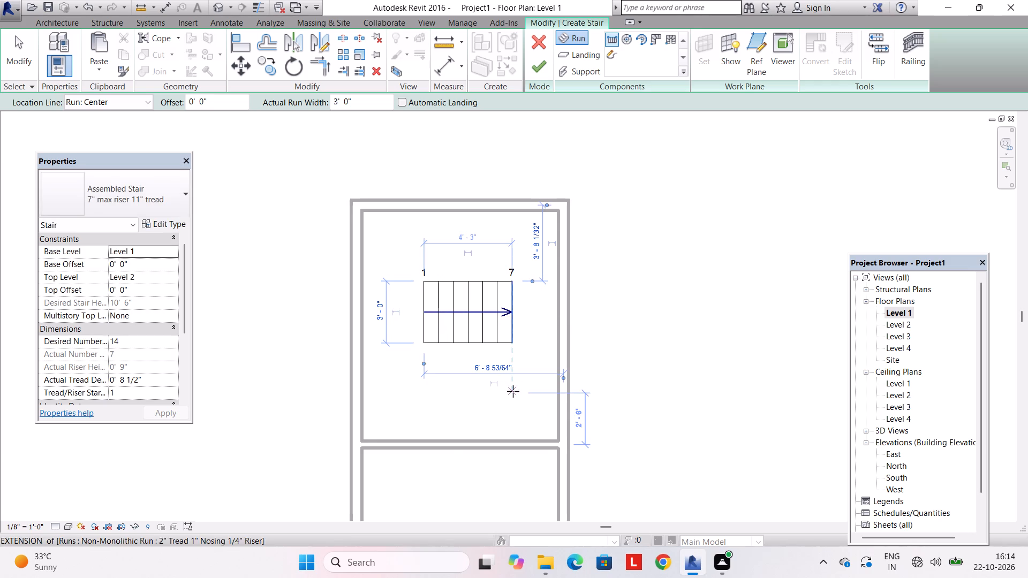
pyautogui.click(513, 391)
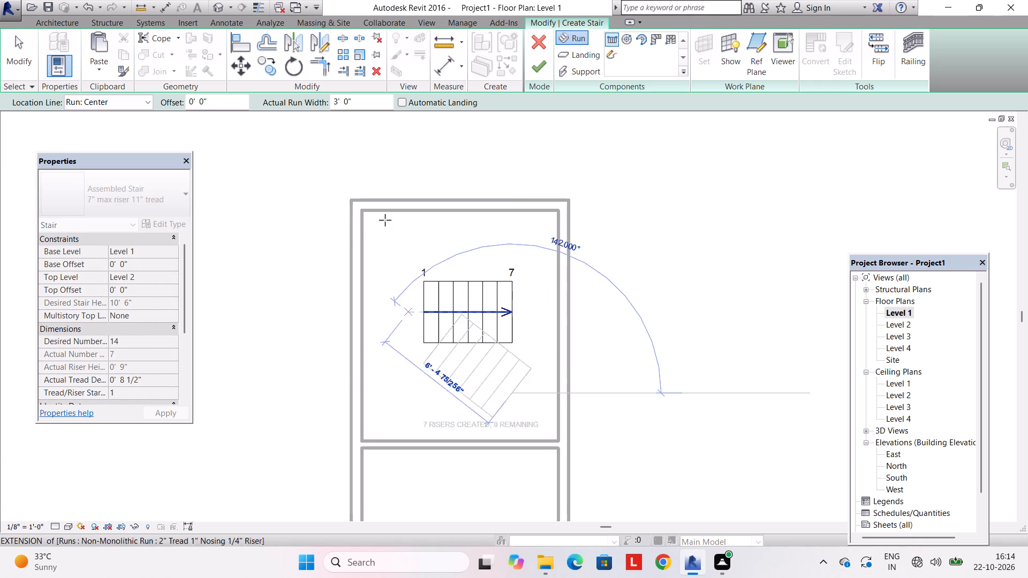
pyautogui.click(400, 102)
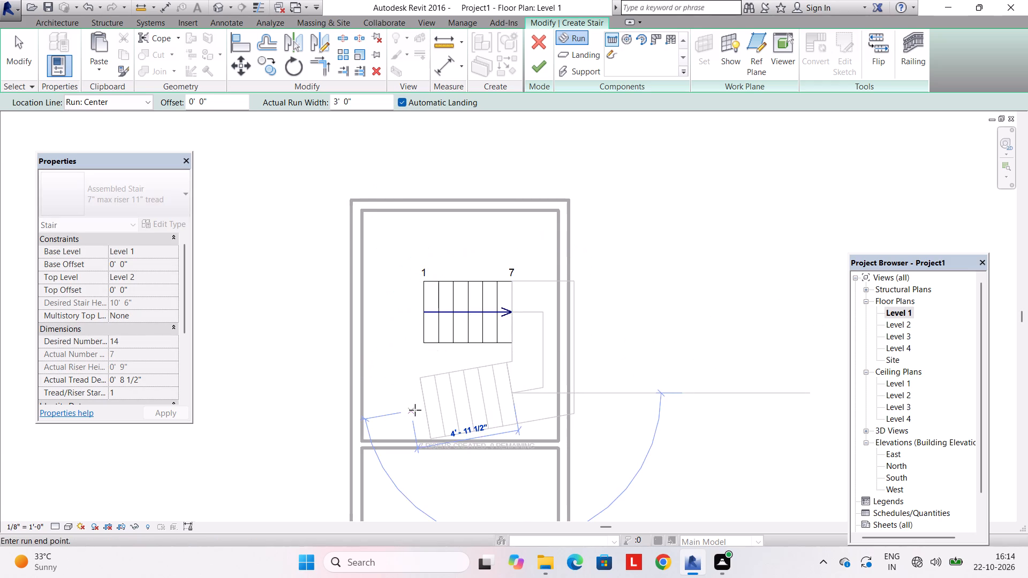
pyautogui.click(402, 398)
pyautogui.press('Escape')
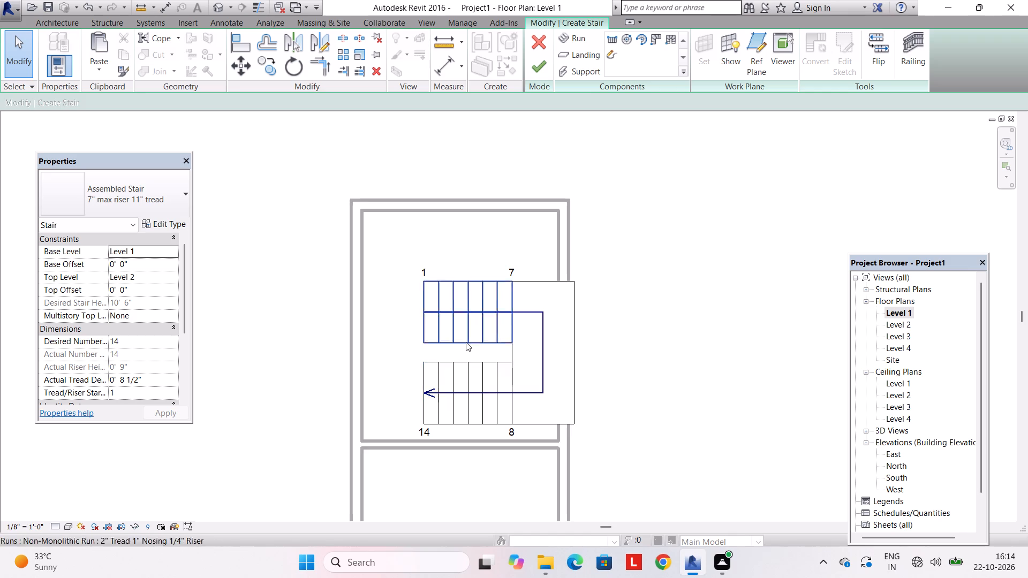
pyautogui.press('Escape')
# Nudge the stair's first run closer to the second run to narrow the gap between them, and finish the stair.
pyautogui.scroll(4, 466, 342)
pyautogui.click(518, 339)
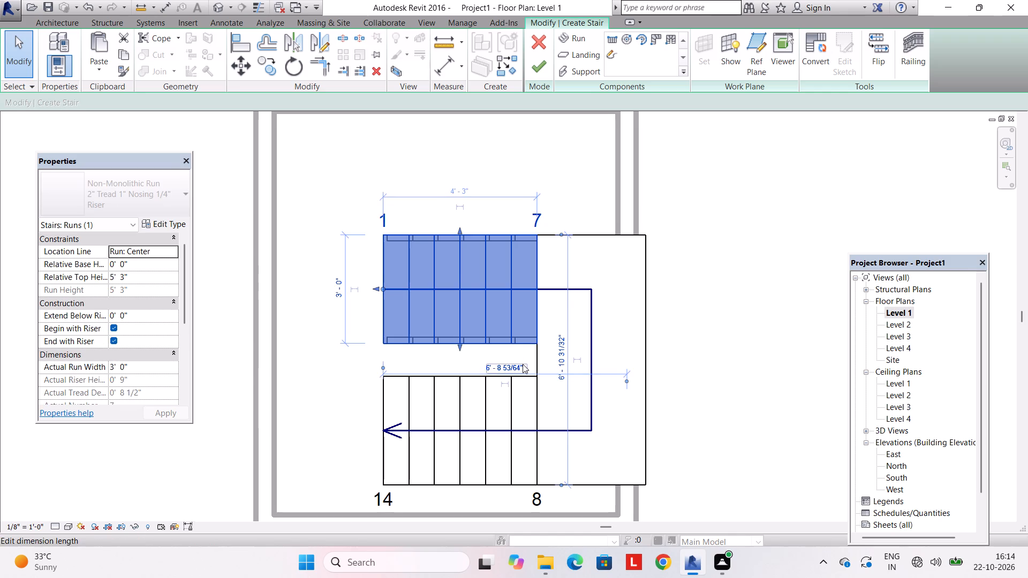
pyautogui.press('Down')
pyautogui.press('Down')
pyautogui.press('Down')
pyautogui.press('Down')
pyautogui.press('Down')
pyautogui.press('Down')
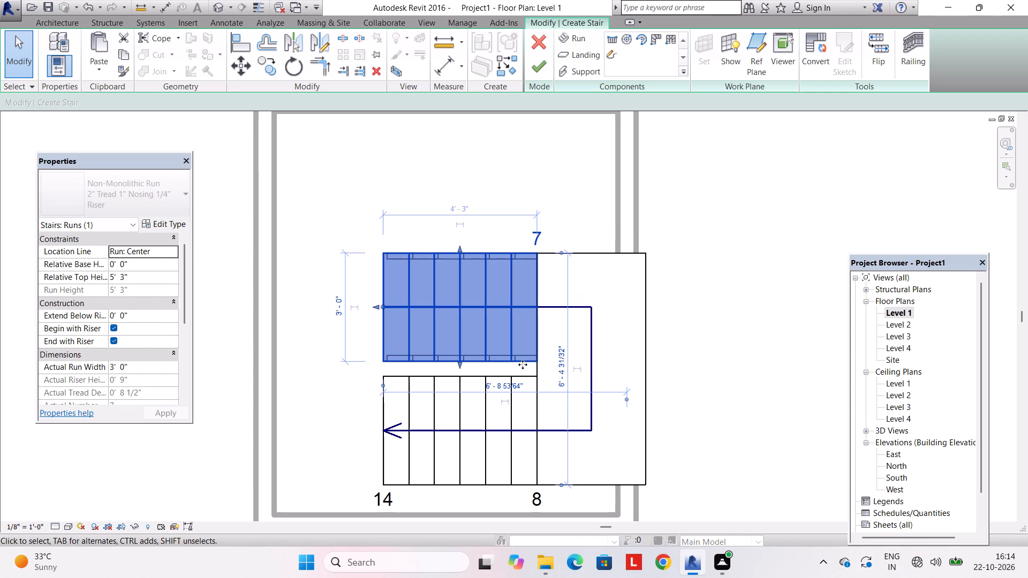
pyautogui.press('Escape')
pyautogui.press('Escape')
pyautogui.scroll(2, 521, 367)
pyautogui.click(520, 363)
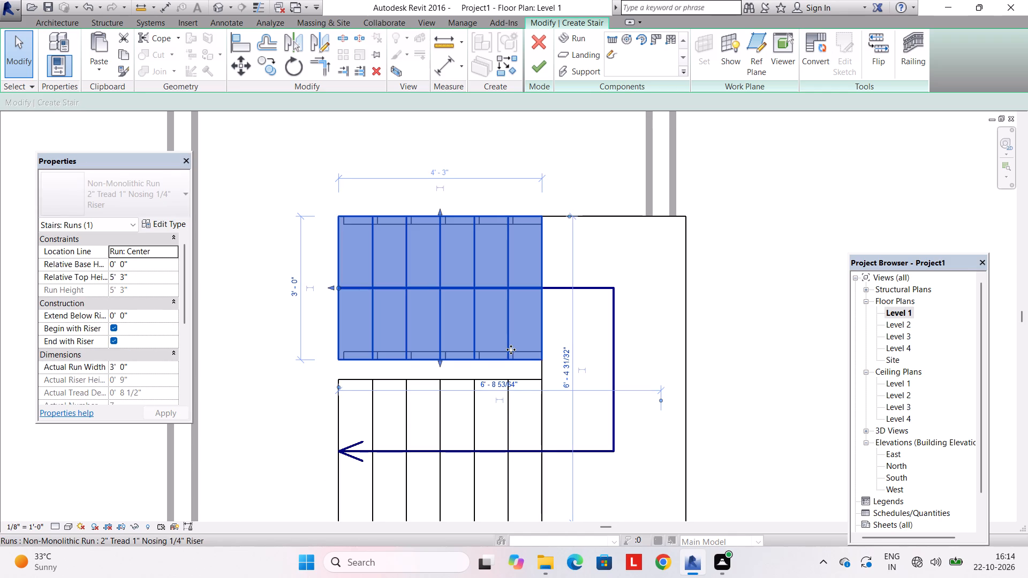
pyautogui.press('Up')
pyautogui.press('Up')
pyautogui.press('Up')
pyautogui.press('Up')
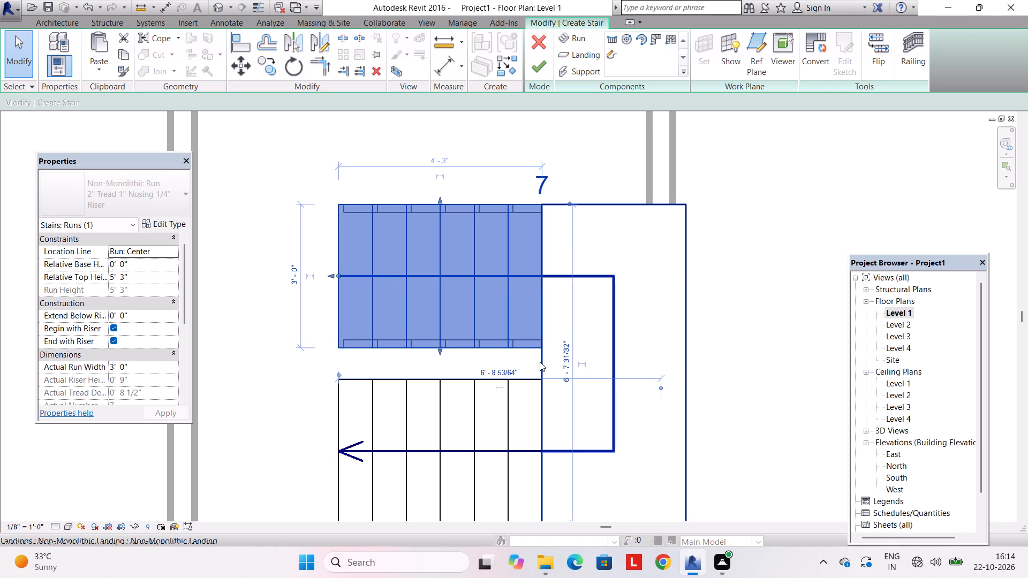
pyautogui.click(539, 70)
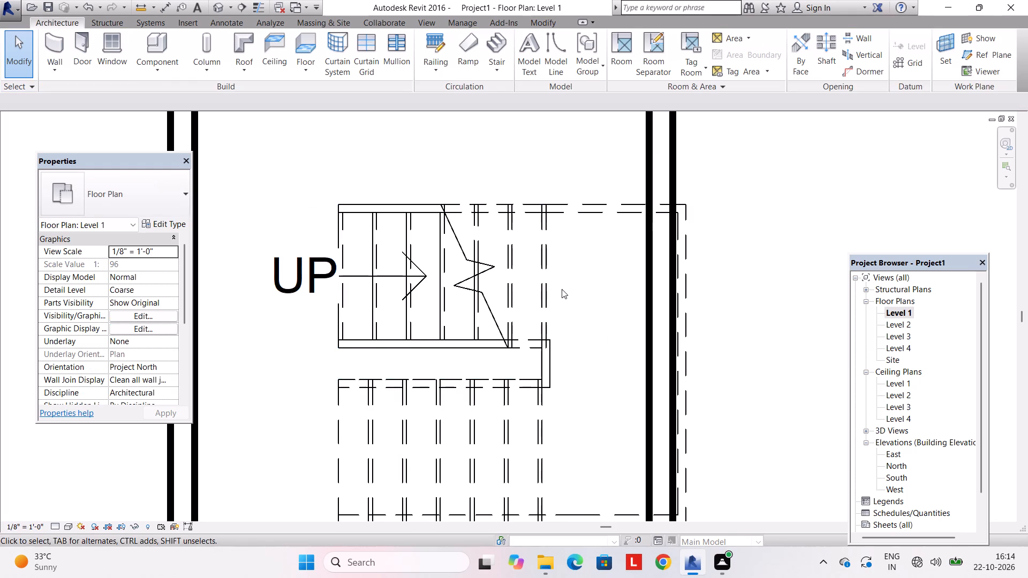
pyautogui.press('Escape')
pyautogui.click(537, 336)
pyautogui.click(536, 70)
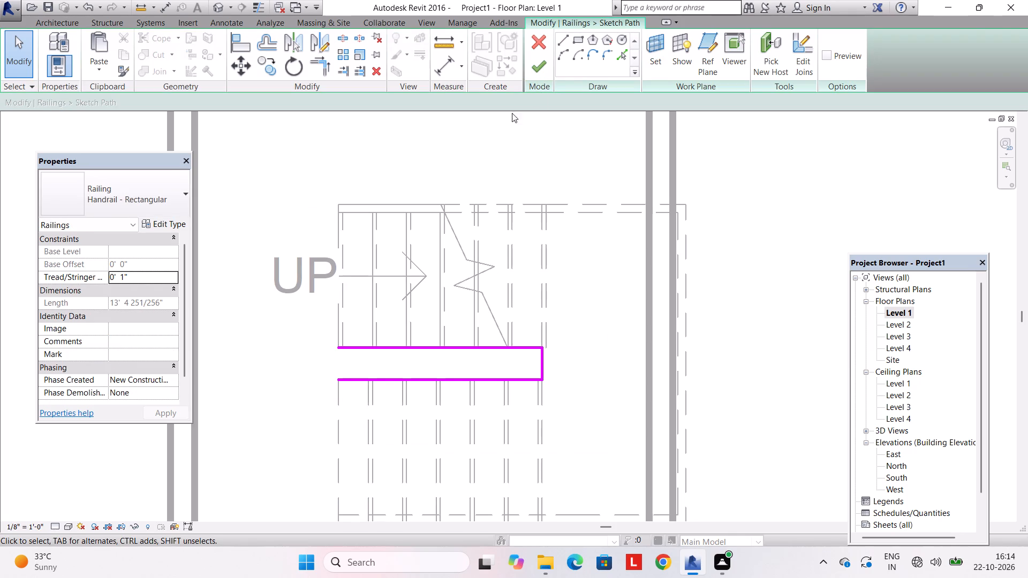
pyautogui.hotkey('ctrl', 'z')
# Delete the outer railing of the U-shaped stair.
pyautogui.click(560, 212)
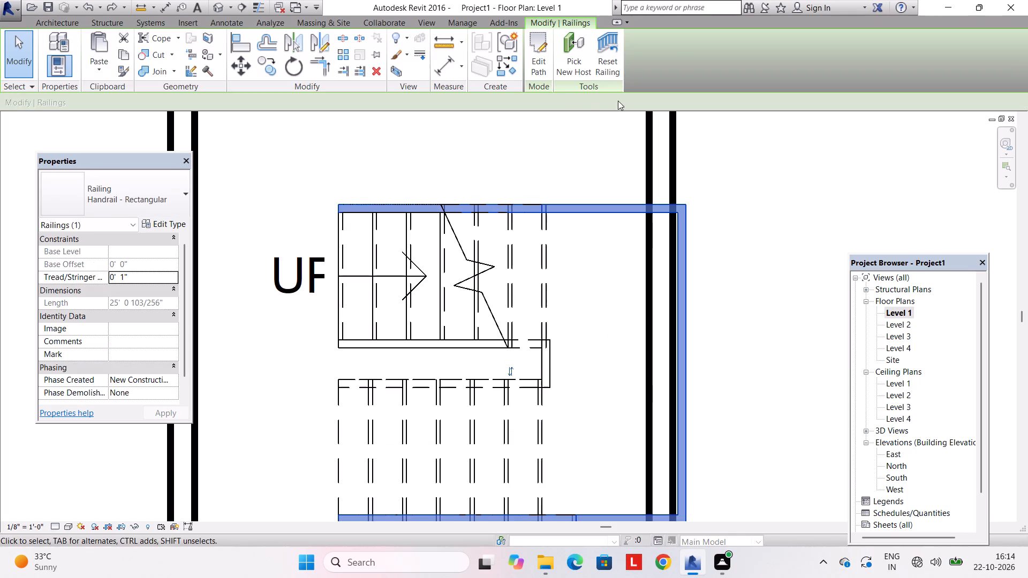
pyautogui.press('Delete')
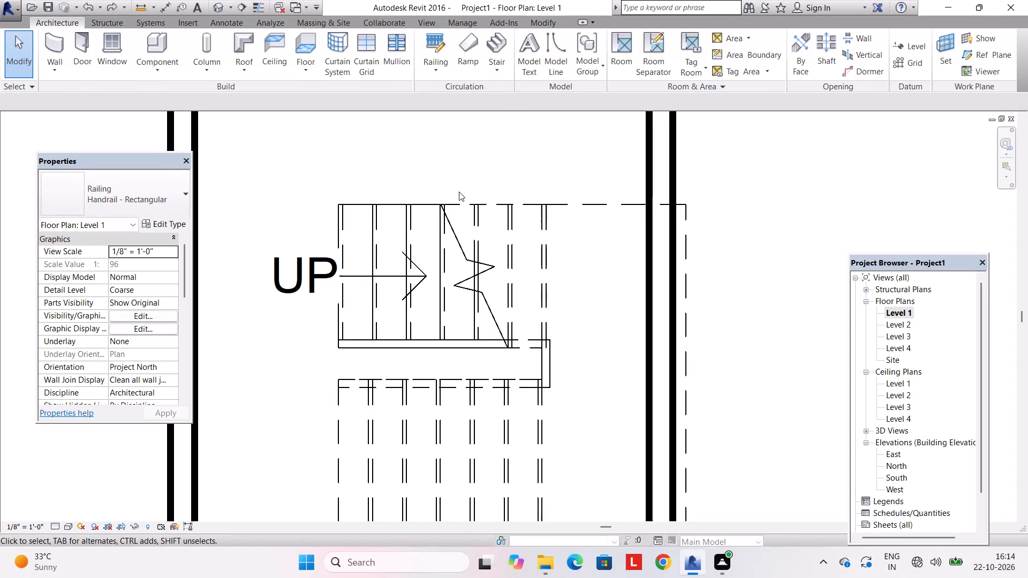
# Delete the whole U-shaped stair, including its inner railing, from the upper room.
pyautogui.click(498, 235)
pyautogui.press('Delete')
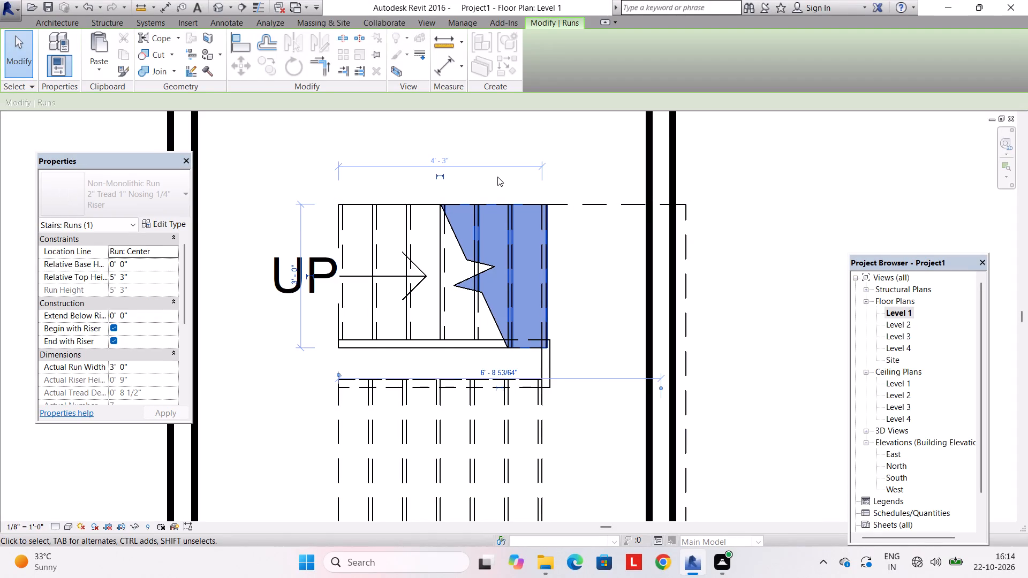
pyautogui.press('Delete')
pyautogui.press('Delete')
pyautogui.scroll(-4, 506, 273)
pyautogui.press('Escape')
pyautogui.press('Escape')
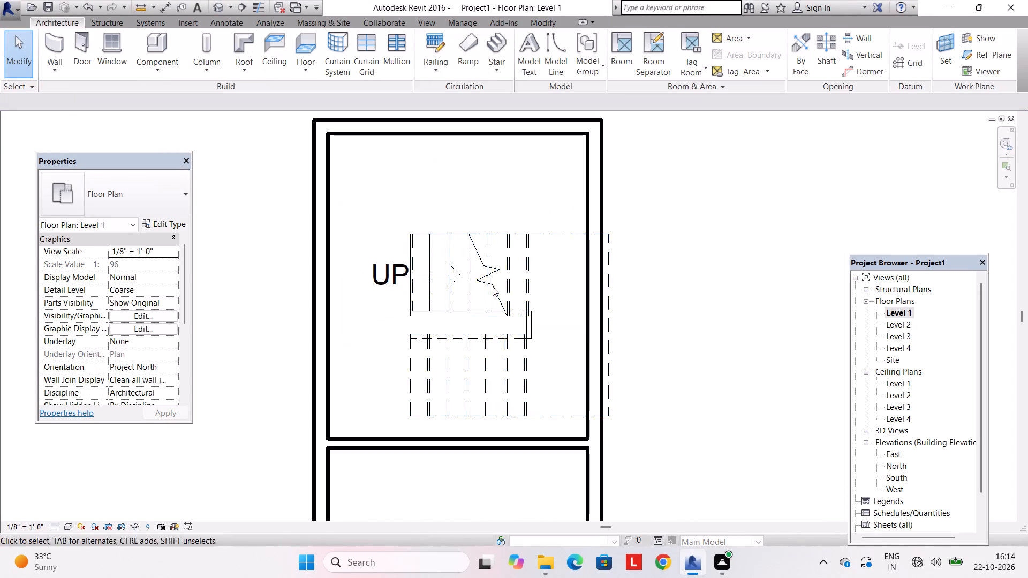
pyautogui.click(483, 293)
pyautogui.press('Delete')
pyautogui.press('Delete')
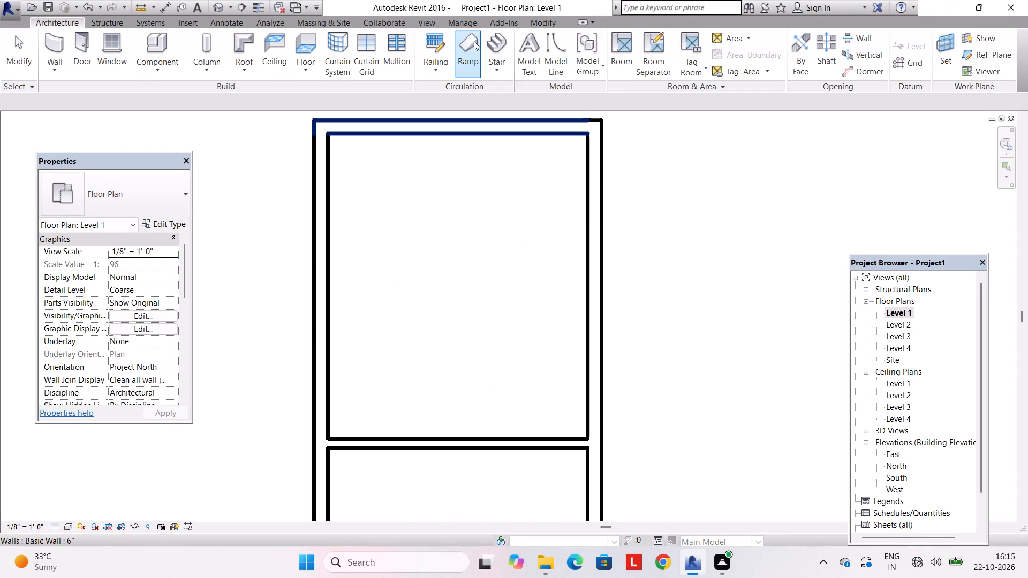
# Sketch a U-shaped stair in the upper room with two parallel 3' wide, 7-riser runs about 4'-3" long and an automatic landing.
pyautogui.click(496, 47)
pyautogui.click(449, 270)
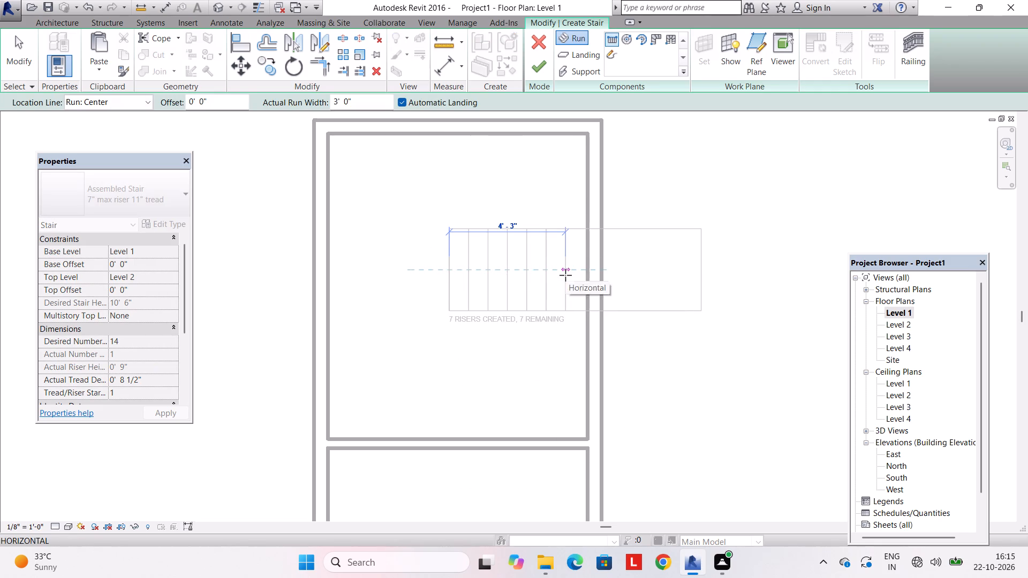
pyautogui.click(565, 275)
pyautogui.click(564, 349)
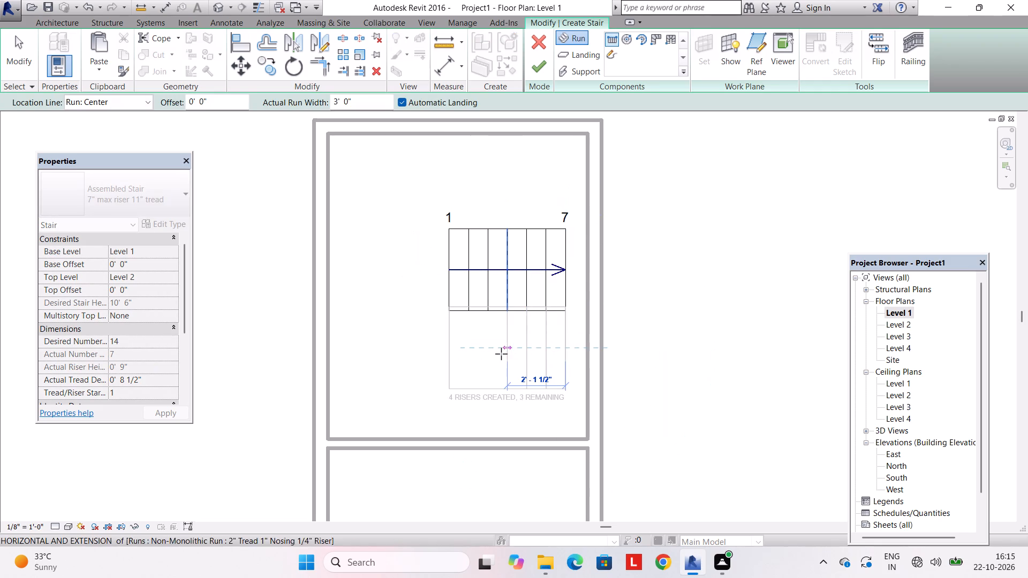
pyautogui.hotkey('ctrl', 'z')
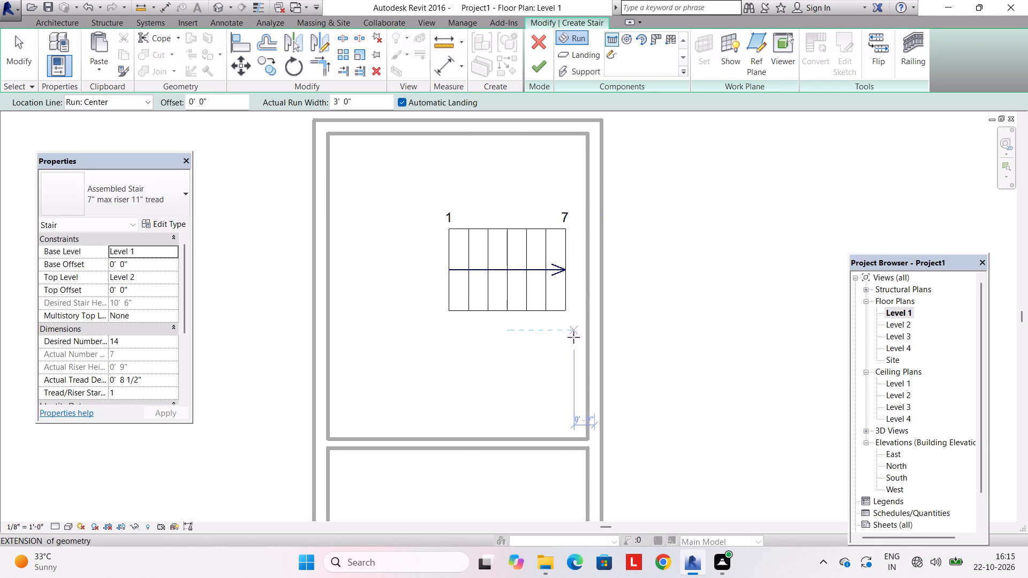
pyautogui.click(568, 367)
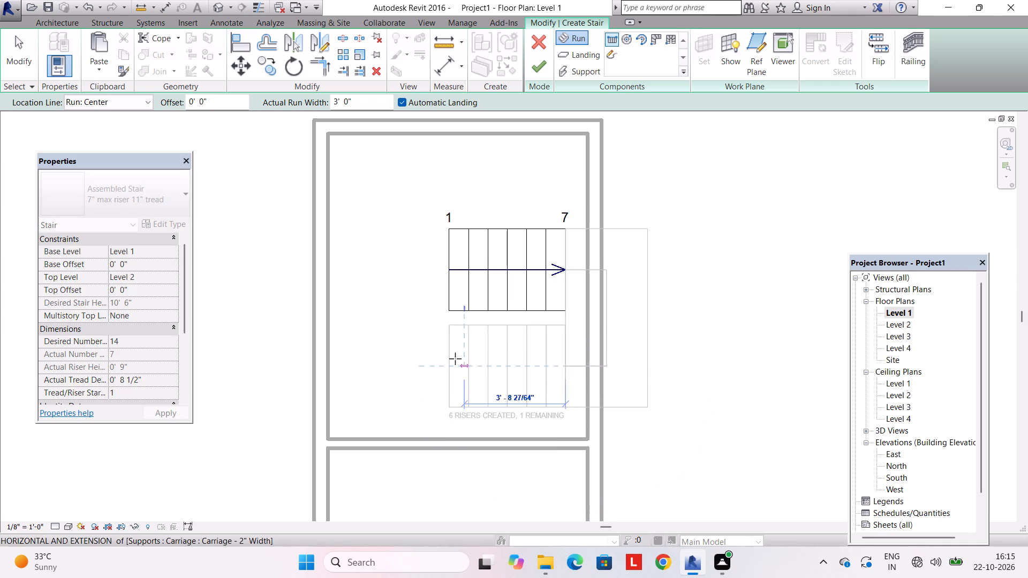
pyautogui.click(452, 368)
pyautogui.moveTo(478, 341); pyautogui.dragTo(362, 355, button='middle')
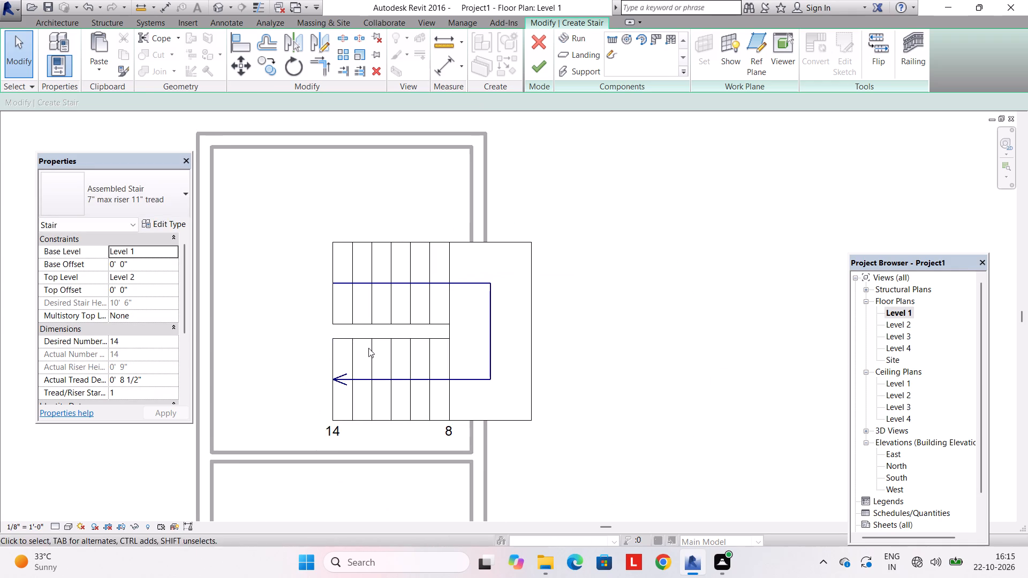
pyautogui.press('Escape')
# Set the depth of the stair's landing to 2'.
pyautogui.click(527, 332)
pyautogui.click(490, 320)
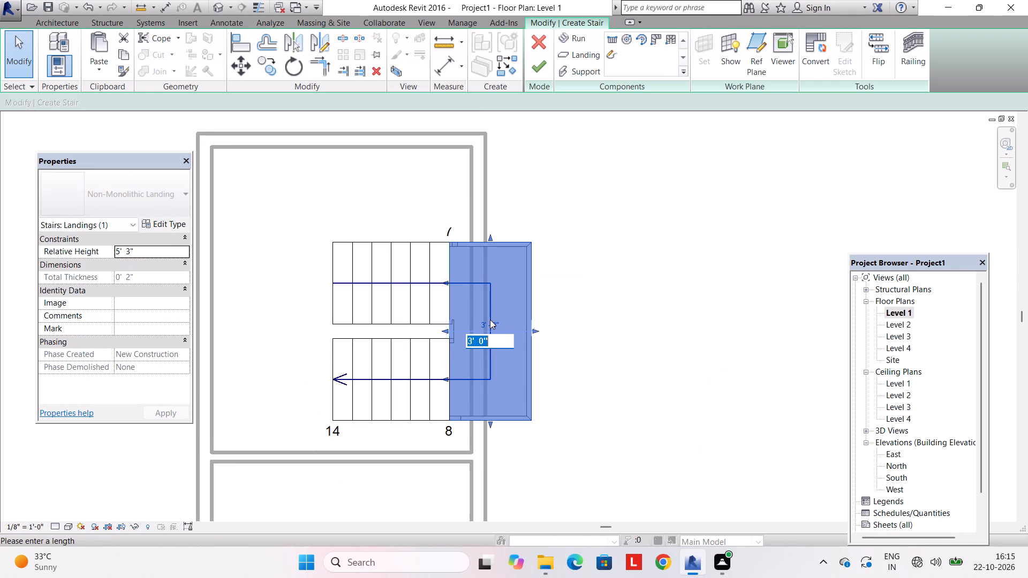
pyautogui.write("2'")
pyautogui.press('Return')
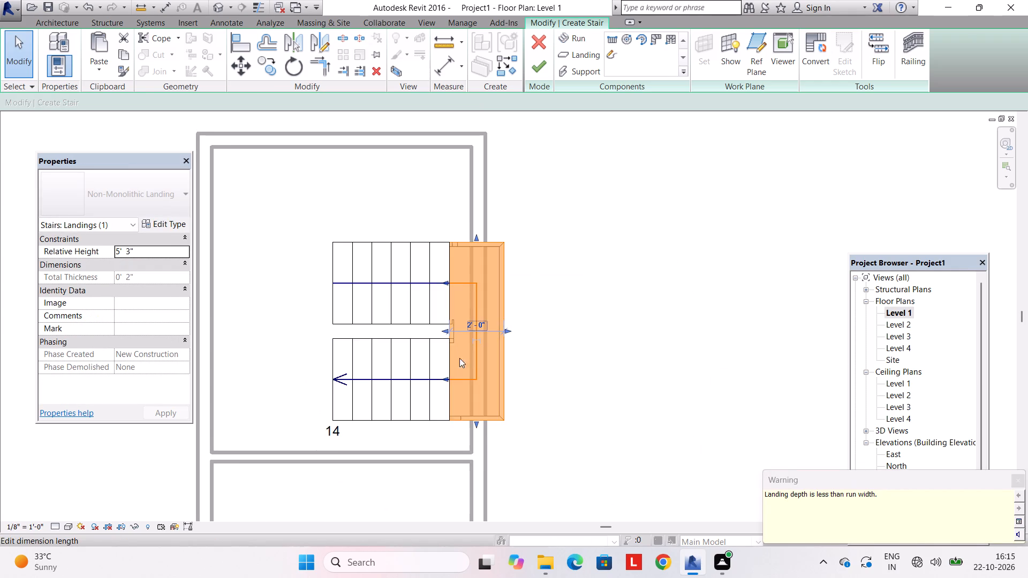
# Set the width of both stair runs to 2' each.
pyautogui.click(379, 389)
pyautogui.click(352, 364)
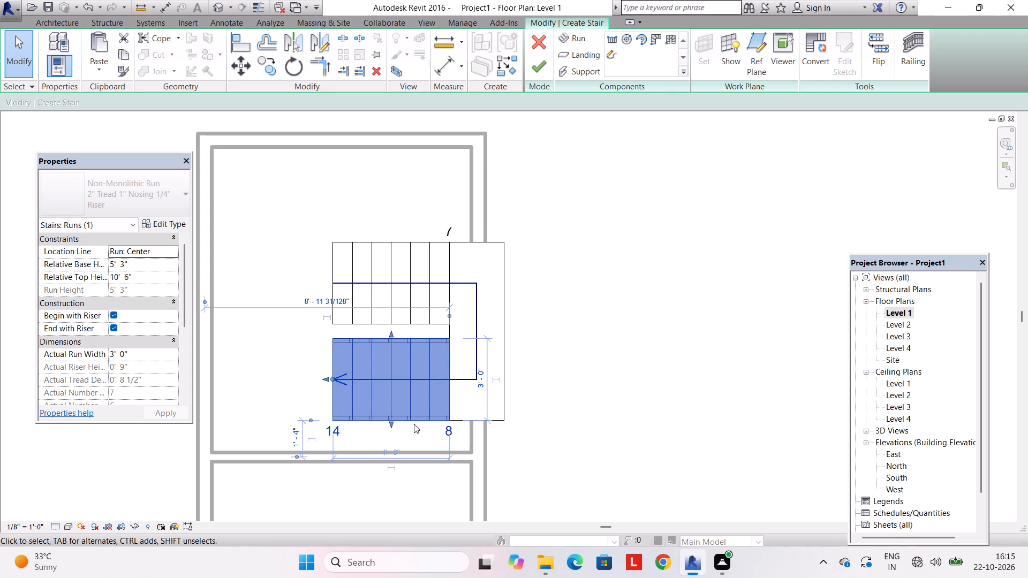
pyautogui.click(485, 385)
pyautogui.write("2'")
pyautogui.press('Return')
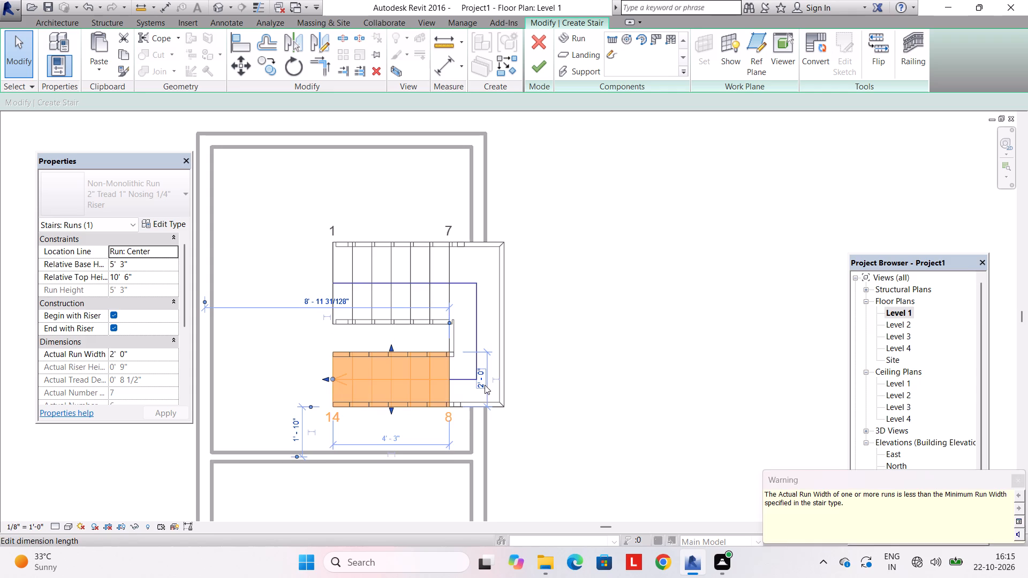
pyautogui.click(424, 293)
pyautogui.click(282, 282)
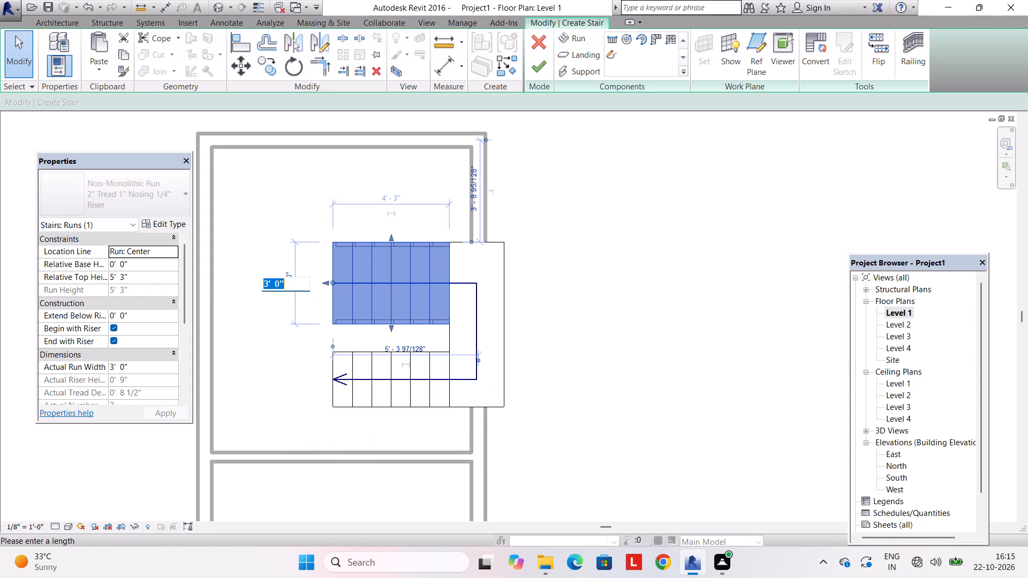
pyautogui.write("2'")
pyautogui.press('Return')
pyautogui.press('Escape')
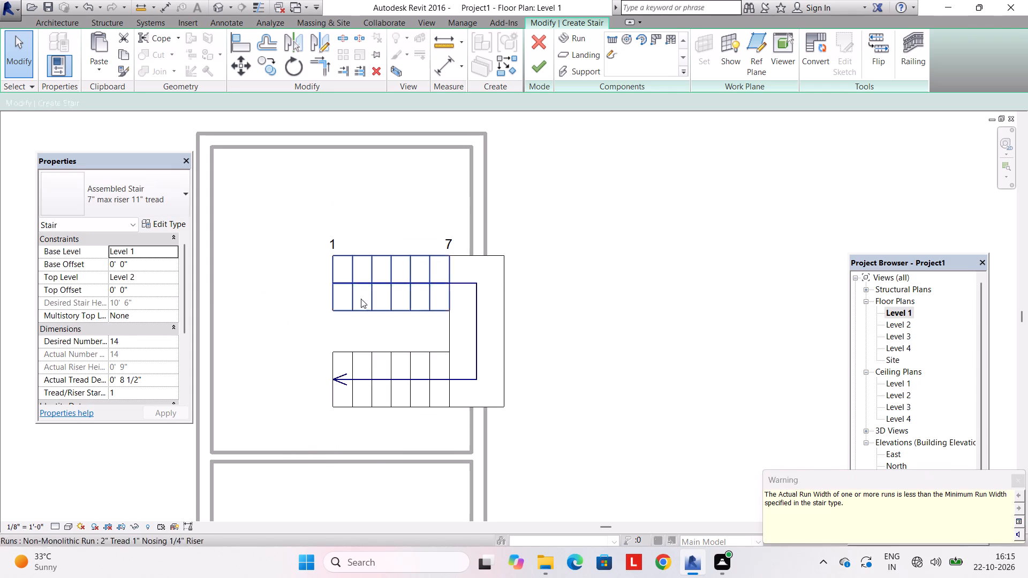
pyautogui.press('Escape')
# Nudge the stair's first run toward the second run until the two runs meet with no gap between them.
pyautogui.scroll(3, 407, 322)
pyautogui.click(416, 310)
pyautogui.press('Down')
pyautogui.press('Down')
pyautogui.press('Down')
pyautogui.press('Down')
pyautogui.press('Down')
pyautogui.press('Down')
pyautogui.press('Down')
pyautogui.press('Down')
pyautogui.press('Down')
pyautogui.press('Down')
pyautogui.press('Down')
pyautogui.press('Down')
pyautogui.press('Down')
pyautogui.press('Down')
pyautogui.press('Down')
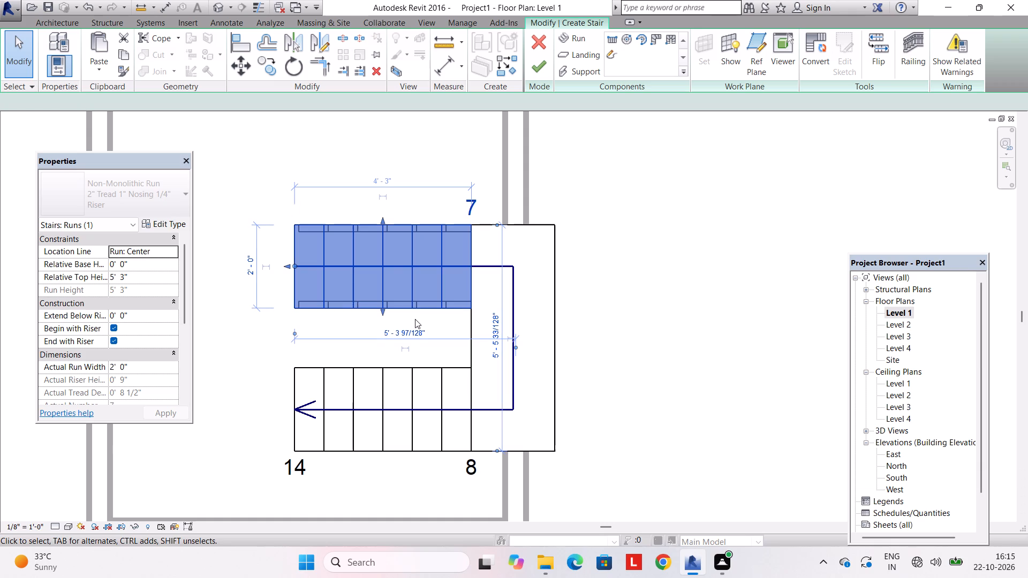
pyautogui.press('Down')
pyautogui.press('Down')
pyautogui.press('Down')
pyautogui.press('Down')
pyautogui.press('Down')
pyautogui.press('Down')
pyautogui.press('Down')
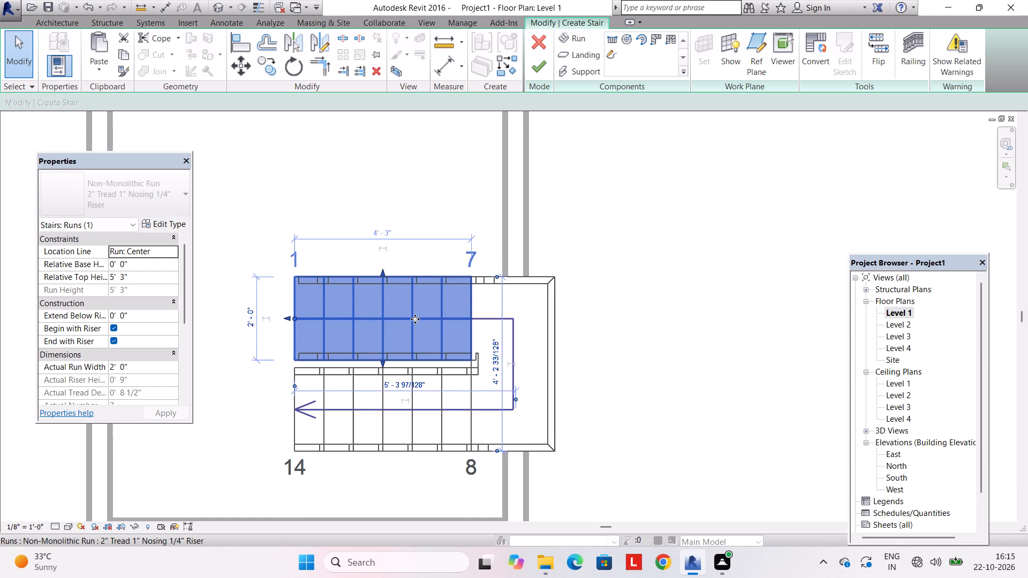
pyautogui.press('Down')
pyautogui.press('Down')
pyautogui.press('Down')
pyautogui.press('Down')
pyautogui.press('Up')
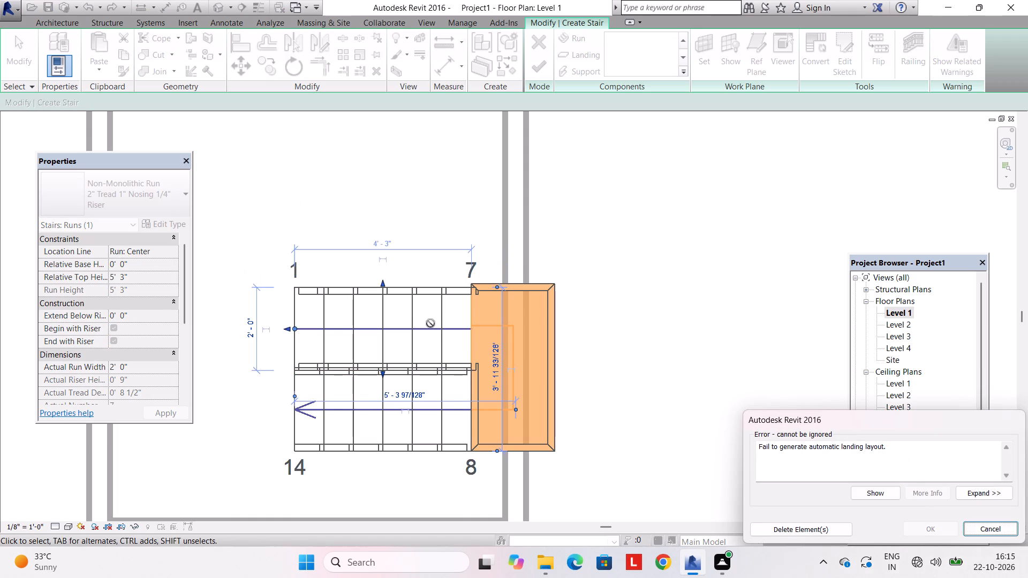
pyautogui.press('Up')
pyautogui.press('Up')
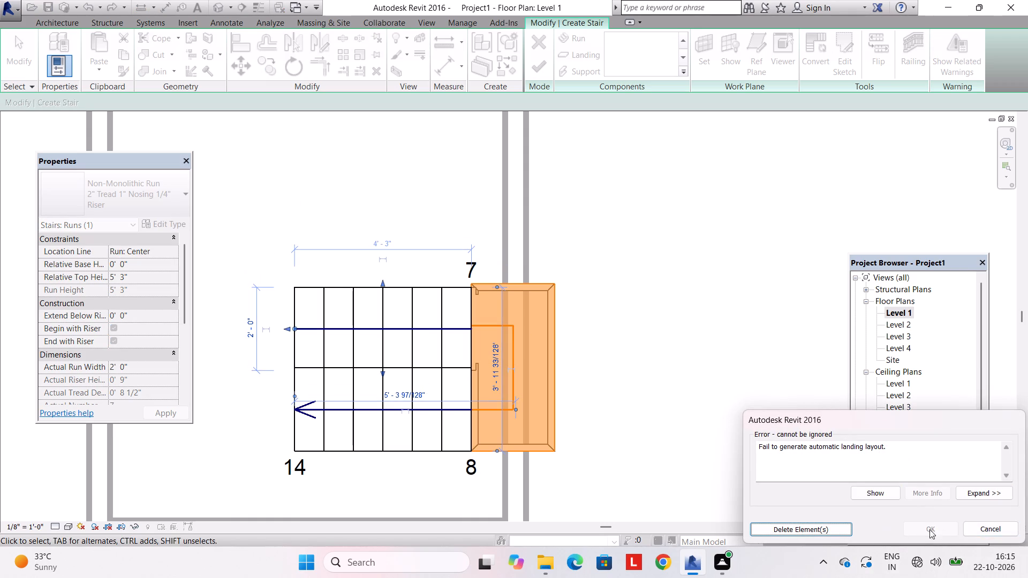
pyautogui.click(982, 531)
pyautogui.scroll(3, 457, 371)
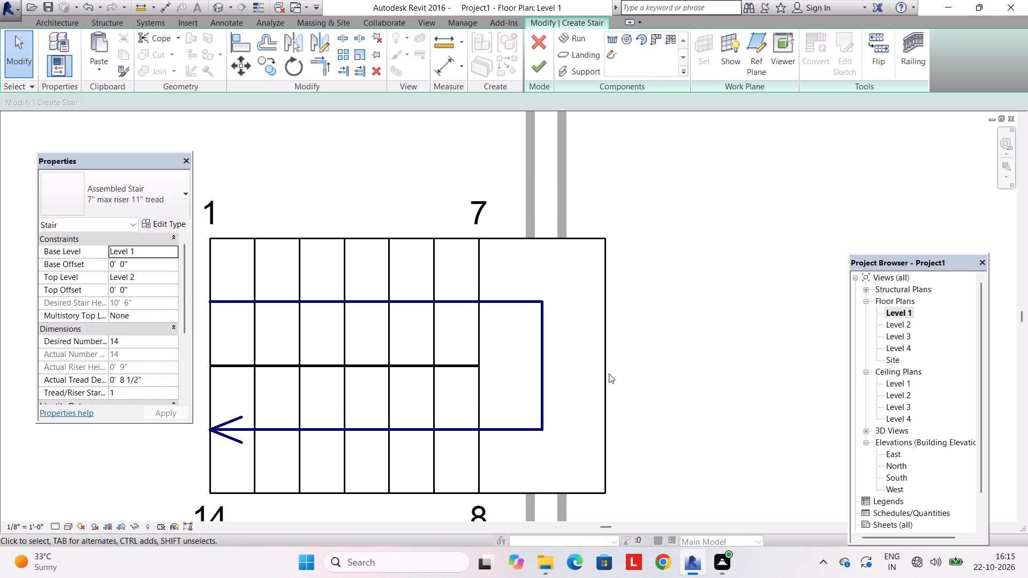
# Shift the stair so its landing sits against the room's side wall and its second run against the partition wall, and finish the stair.
pyautogui.click(609, 374)
pyautogui.scroll(-6, 579, 389)
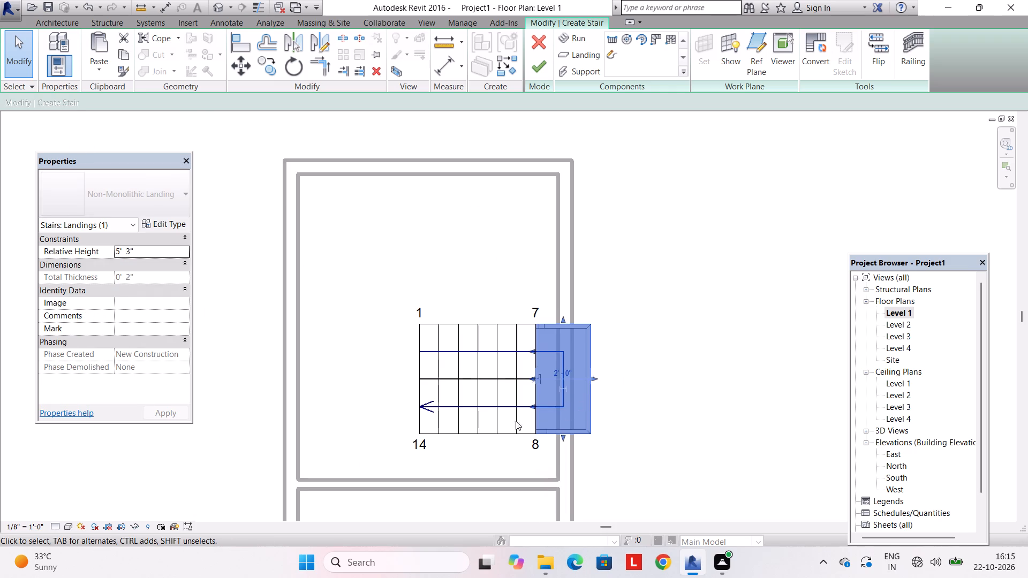
pyautogui.press('Escape')
pyautogui.click(562, 432)
pyautogui.press('Left')
pyautogui.press('Left')
pyautogui.press('Left')
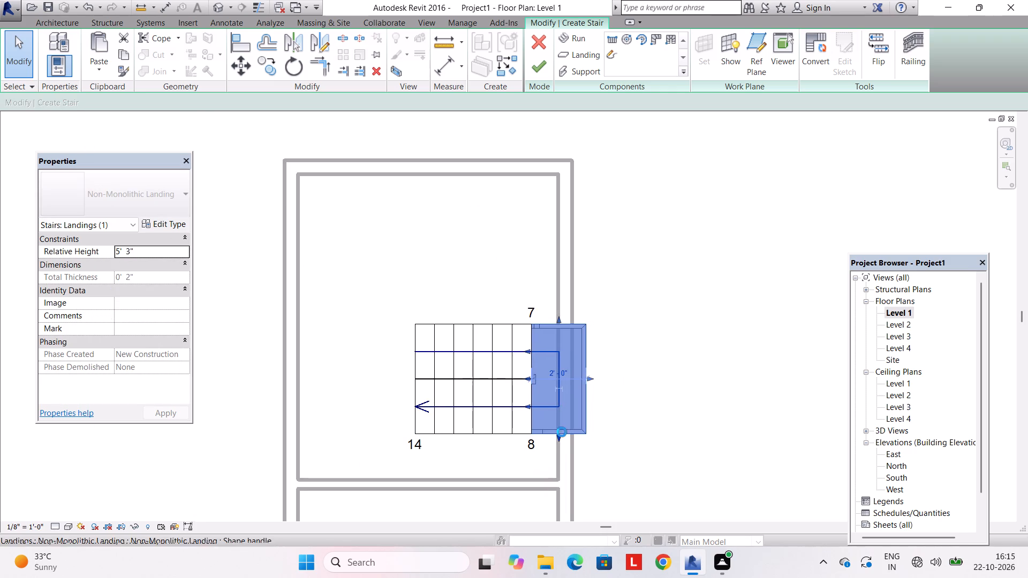
pyautogui.press('Left')
pyautogui.press('Left')
pyautogui.press('Left')
pyautogui.press('Left')
pyautogui.press('Left')
pyautogui.press('Left')
pyautogui.press('Left')
pyautogui.press('Left')
pyautogui.press('Left')
pyautogui.press('Left')
pyautogui.press('Left')
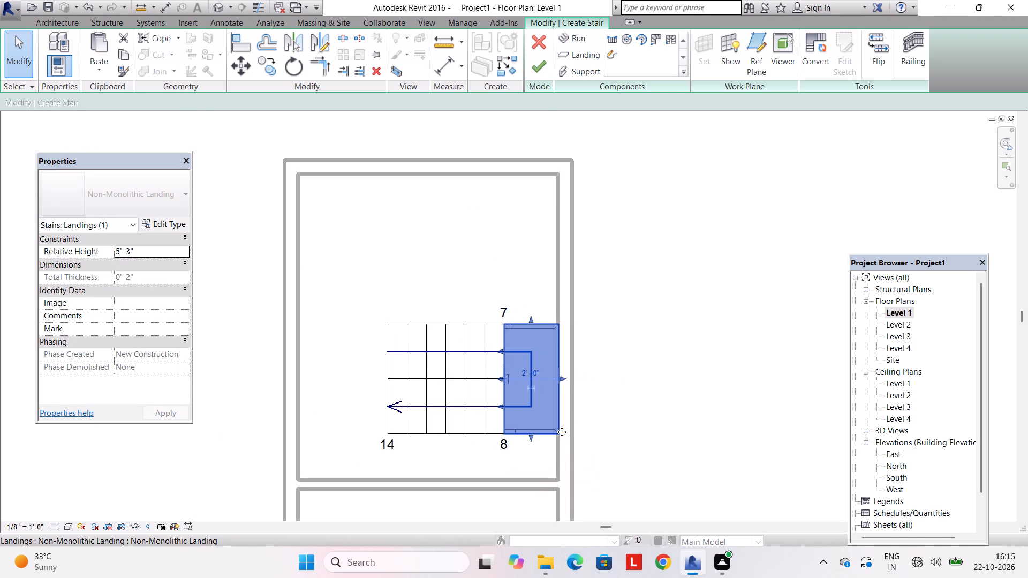
pyautogui.press('Left')
pyautogui.press('Left')
pyautogui.press('Right')
pyautogui.press('Down')
pyautogui.press('Down')
pyautogui.press('Down')
pyautogui.press('Down')
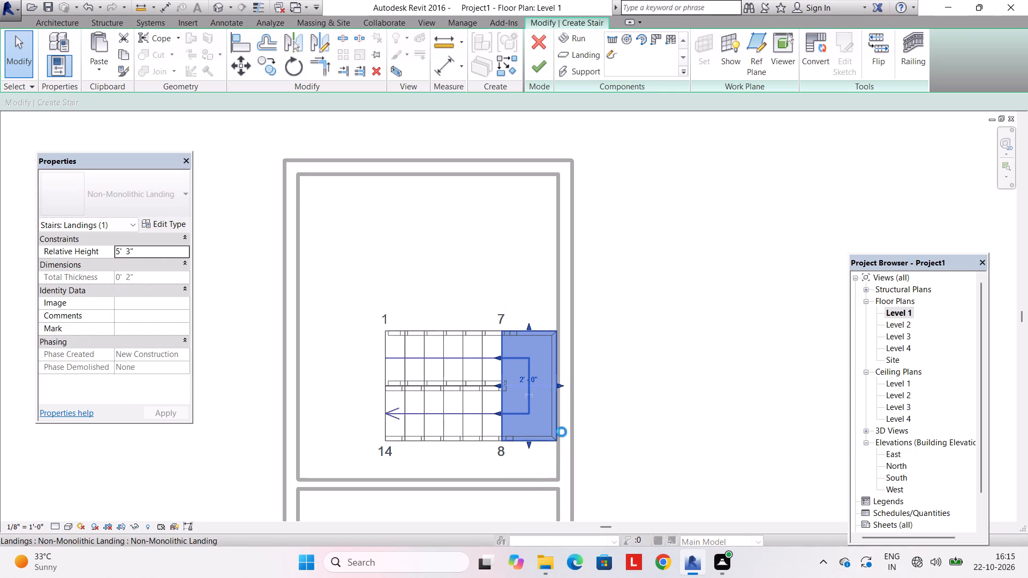
pyautogui.press('Down')
pyautogui.press('Down')
pyautogui.press('Down')
pyautogui.press('Down')
pyautogui.press('Down')
pyautogui.press('Down')
pyautogui.press('Down')
pyautogui.press('Down')
pyautogui.press('Down')
pyautogui.press('Down')
pyautogui.press('Down')
pyautogui.press('Down')
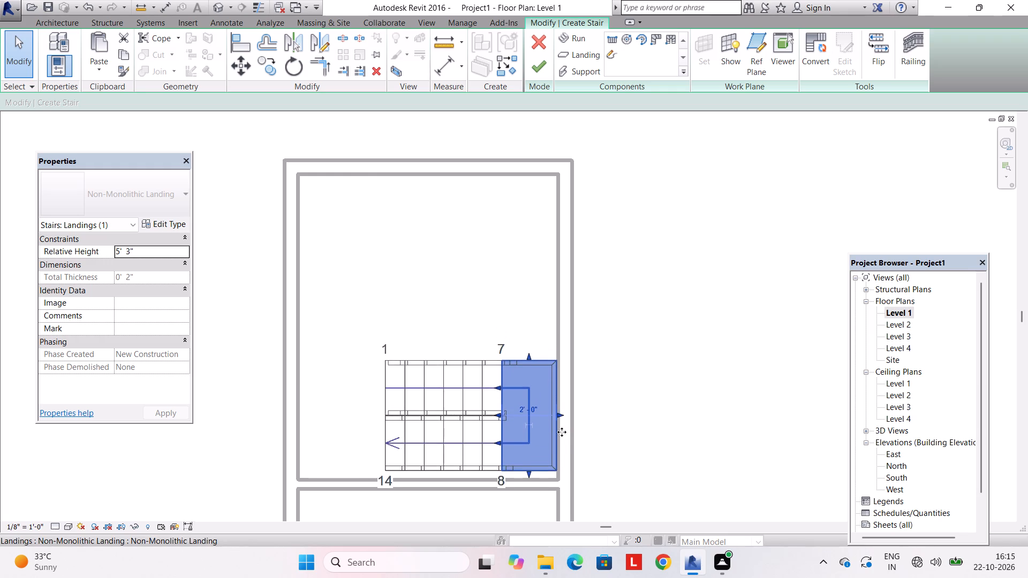
pyautogui.press('Down')
pyautogui.press('Down')
pyautogui.scroll(4, 559, 445)
pyautogui.moveTo(553, 451); pyautogui.dragTo(558, 404, button='middle')
pyautogui.scroll(2, 558, 417)
pyautogui.press('Down')
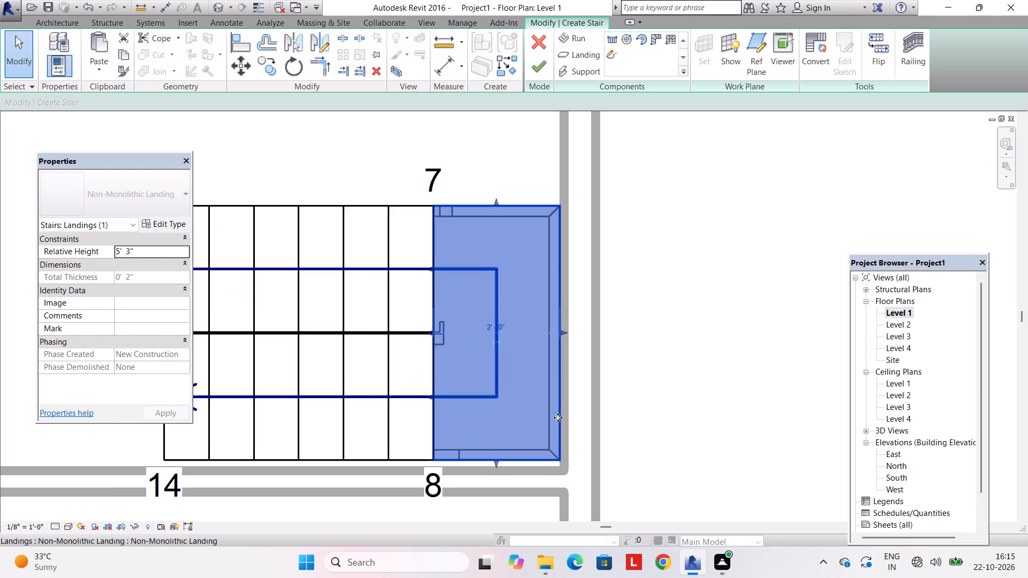
pyautogui.press('Down')
pyautogui.press('Escape')
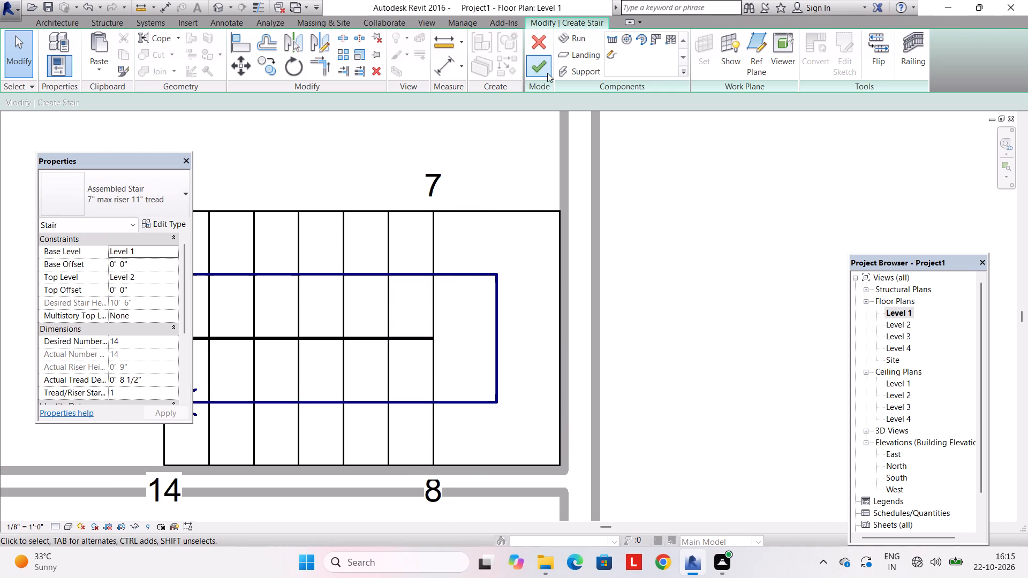
pyautogui.click(546, 72)
pyautogui.press('Escape')
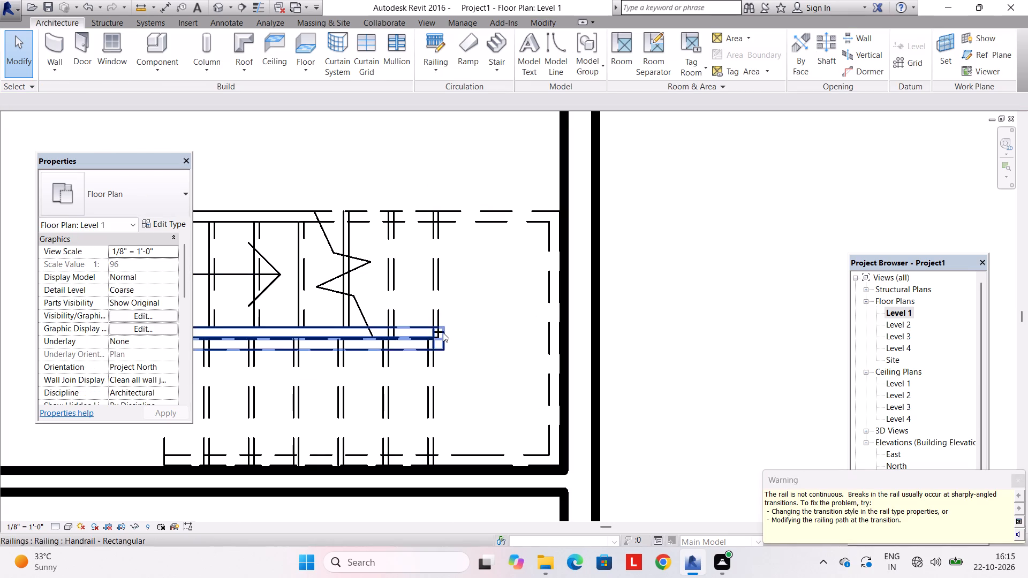
# Delete the inner railing between the two runs of the U-shaped stair.
pyautogui.scroll(-3, 443, 332)
pyautogui.press('Escape')
pyautogui.click(425, 347)
pyautogui.press('Delete')
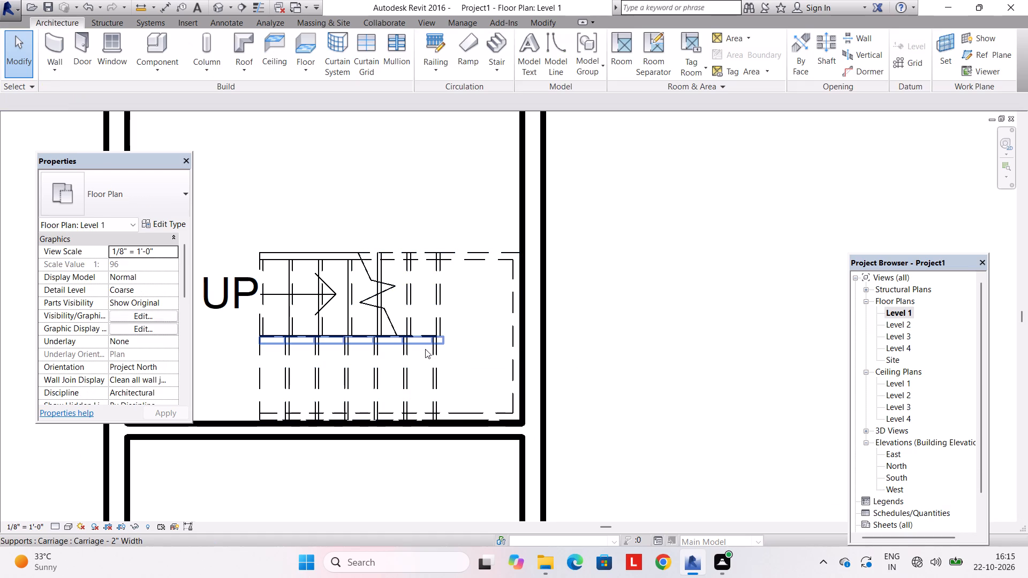
pyautogui.press('Escape')
pyautogui.press('Escape')
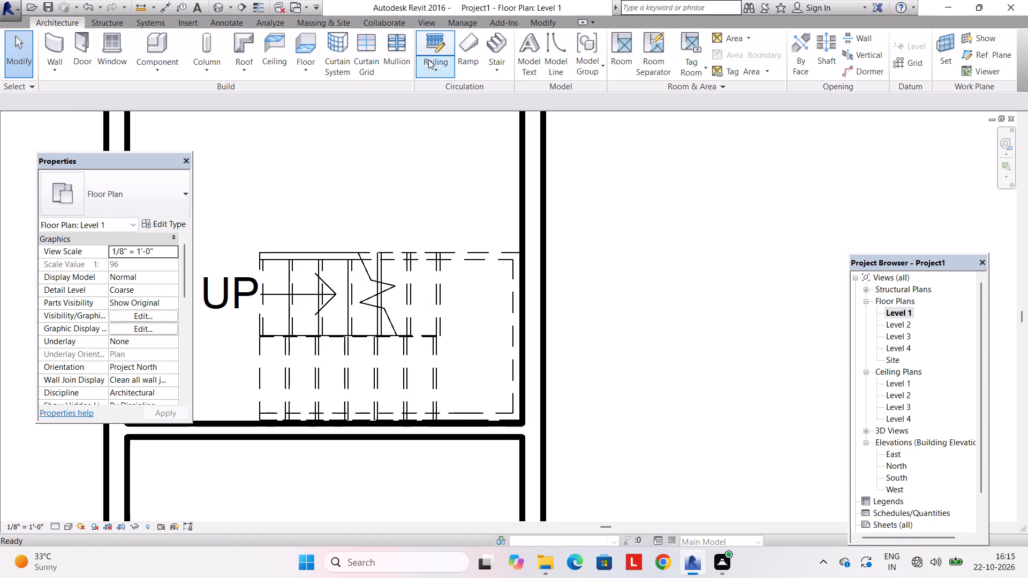
# In the 3D view, switch the stair's outer railing to a railing type with continuous rails and widely spaced posts instead of dense balusters.
pyautogui.click(422, 24)
pyautogui.click(375, 49)
pyautogui.keyDown('shift'); pyautogui.moveTo(442, 300); pyautogui.dragTo(501, 392, button='middle'); pyautogui.keyUp('shift')
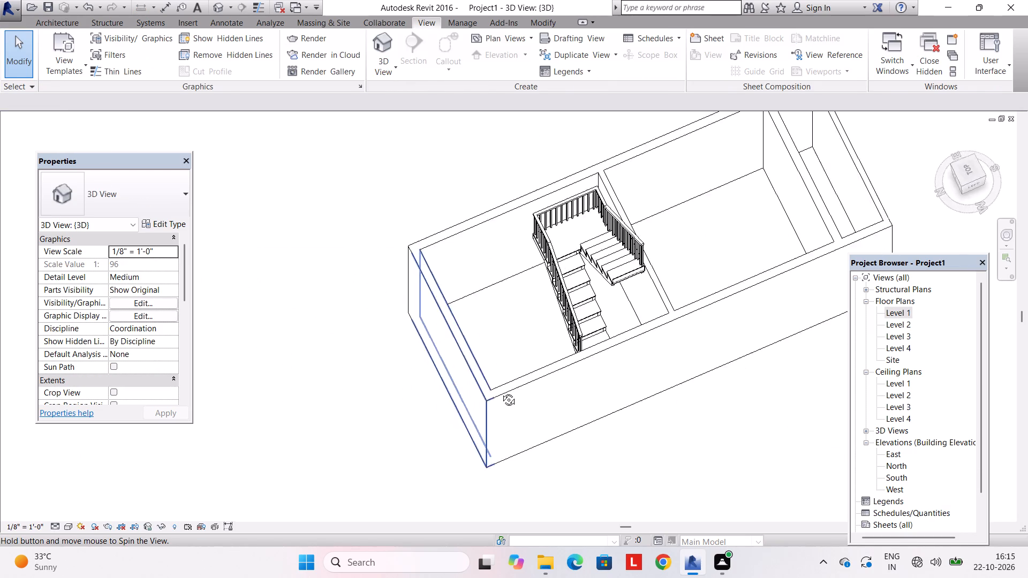
pyautogui.keyDown('shift'); pyautogui.moveTo(501, 392); pyautogui.dragTo(634, 216, button='middle'); pyautogui.keyUp('shift')
pyautogui.click(462, 228)
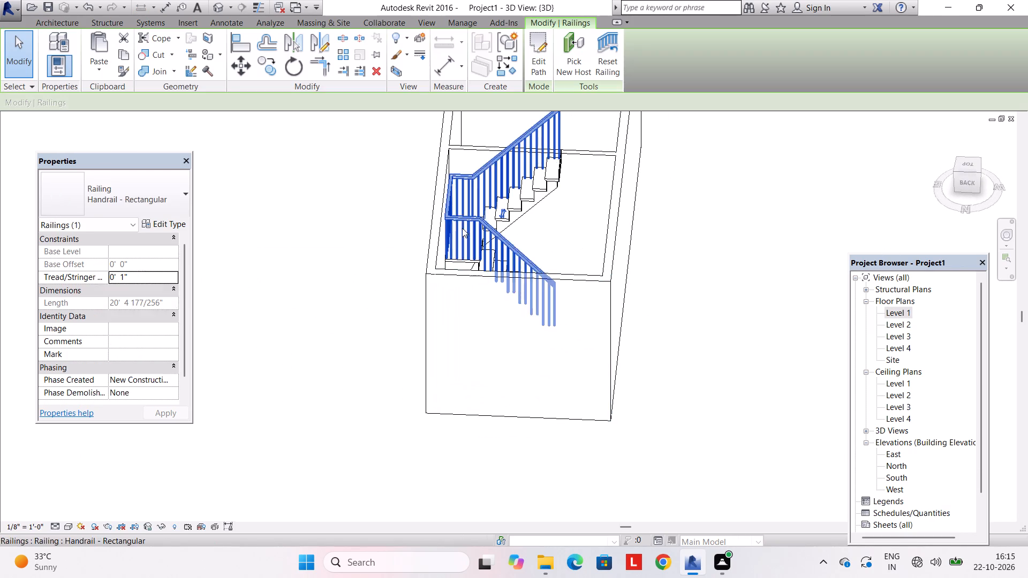
pyautogui.click(153, 214)
pyautogui.click(153, 250)
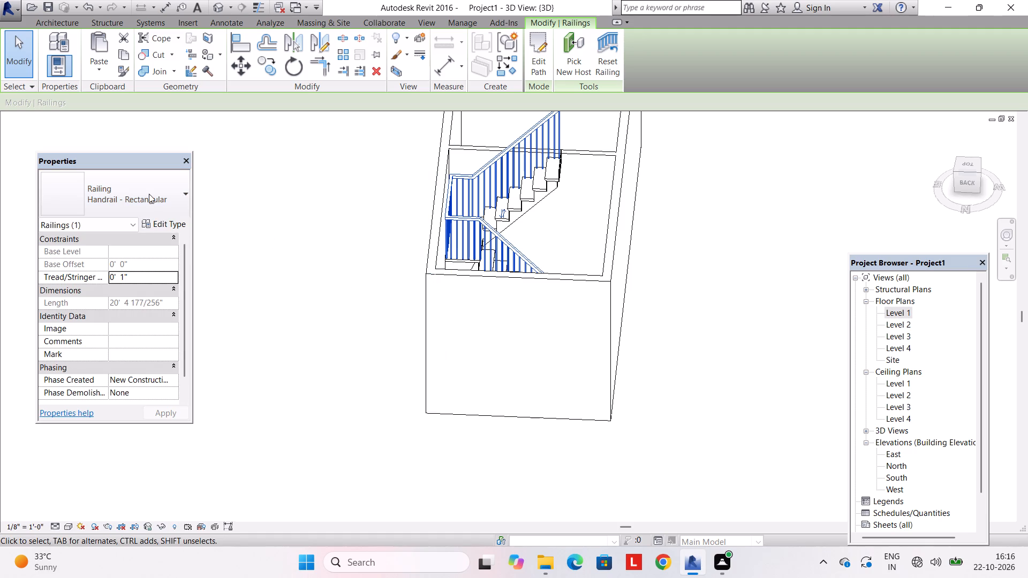
pyautogui.click(149, 194)
pyautogui.click(140, 263)
pyautogui.press('Escape')
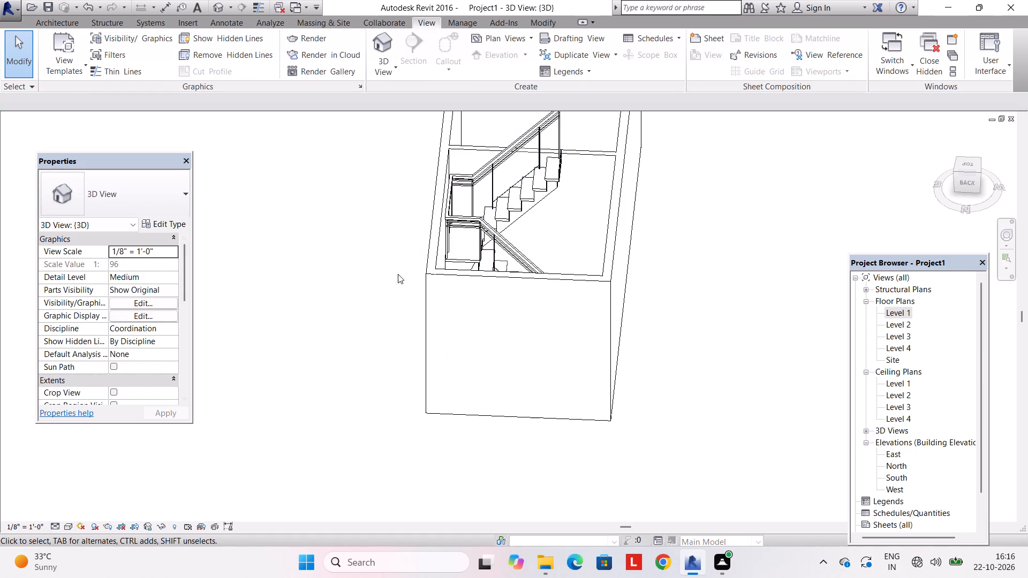
# Examine the U-shaped stair and its outer railing inside the upper room from several sides in 3D.
pyautogui.keyDown('shift'); pyautogui.moveTo(564, 245); pyautogui.dragTo(380, 383, button='middle'); pyautogui.keyUp('shift')
pyautogui.keyDown('shift'); pyautogui.scroll(-1, 564, 248); pyautogui.keyUp('shift')
pyautogui.keyDown('shift'); pyautogui.moveTo(711, 320); pyautogui.dragTo(545, 390, button='middle'); pyautogui.keyUp('shift')
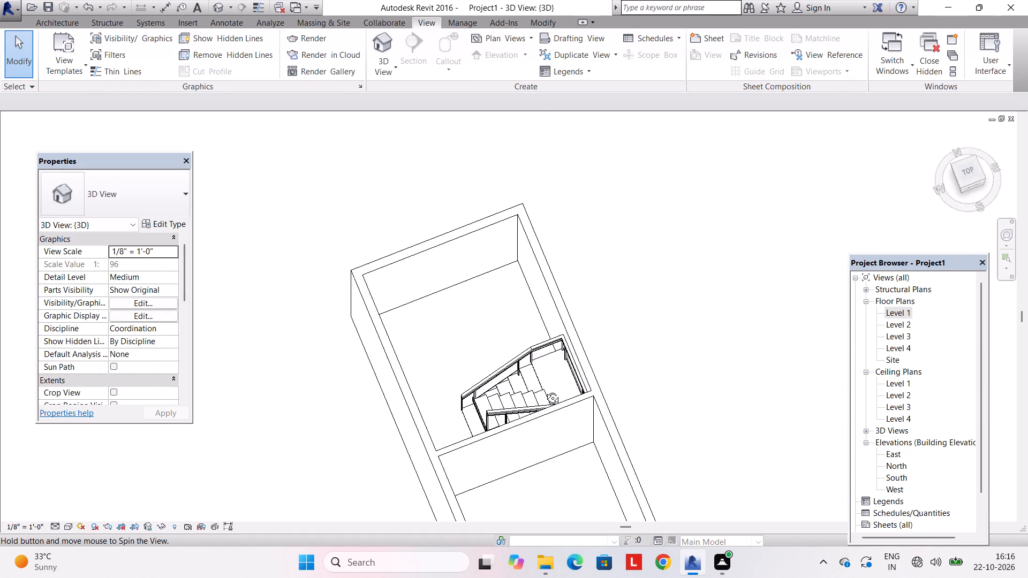
pyautogui.keyDown('shift'); pyautogui.moveTo(545, 390); pyautogui.dragTo(693, 257, button='middle'); pyautogui.keyUp('shift')
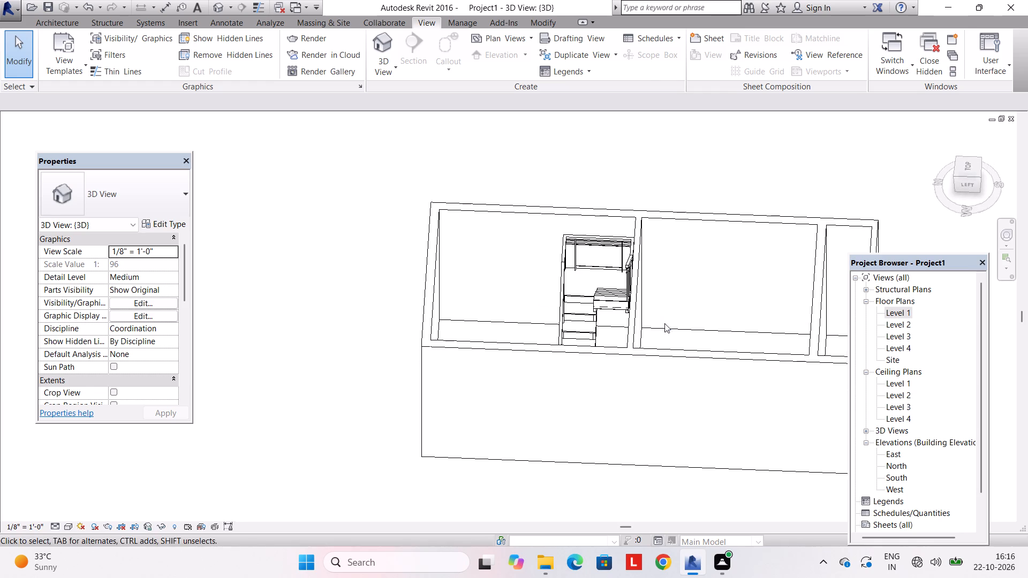
pyautogui.moveTo(660, 332); pyautogui.dragTo(693, 305, button='middle')
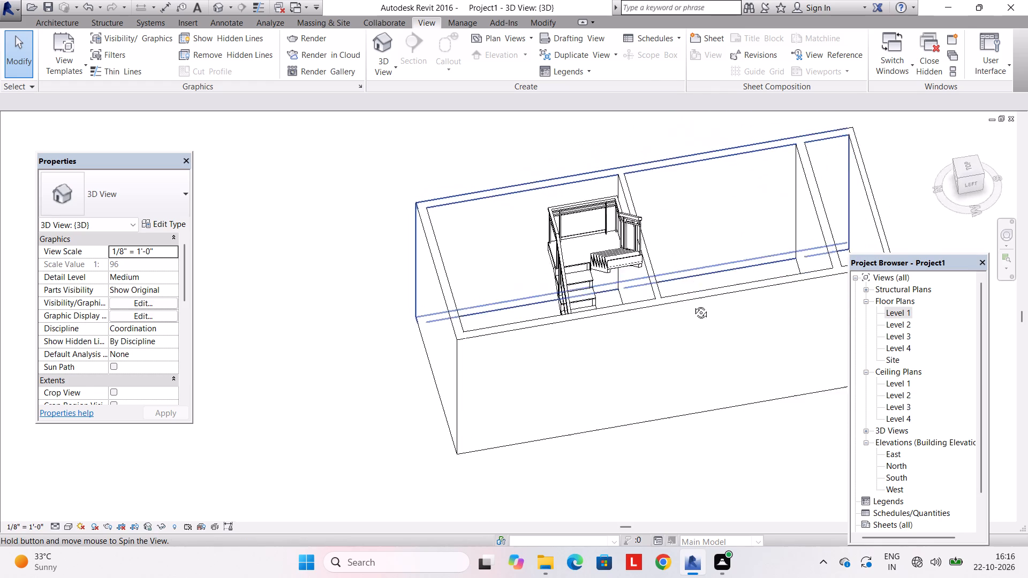
pyautogui.moveTo(693, 305); pyautogui.dragTo(668, 242, button='middle')
pyautogui.keyDown('shift'); pyautogui.moveTo(668, 247); pyautogui.dragTo(672, 316, button='middle'); pyautogui.keyUp('shift')
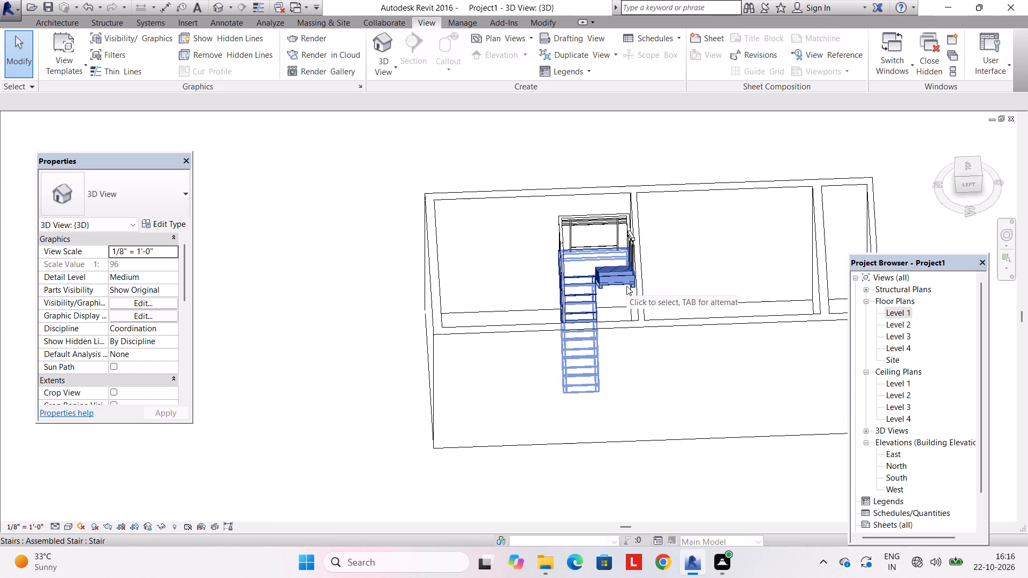
pyautogui.keyDown('shift'); pyautogui.moveTo(655, 293); pyautogui.dragTo(693, 382, button='middle'); pyautogui.keyUp('shift')
pyautogui.keyDown('shift'); pyautogui.scroll(-1, 654, 293); pyautogui.keyUp('shift')
pyautogui.keyDown('shift'); pyautogui.moveTo(609, 325); pyautogui.dragTo(666, 367, button='middle'); pyautogui.keyUp('shift')
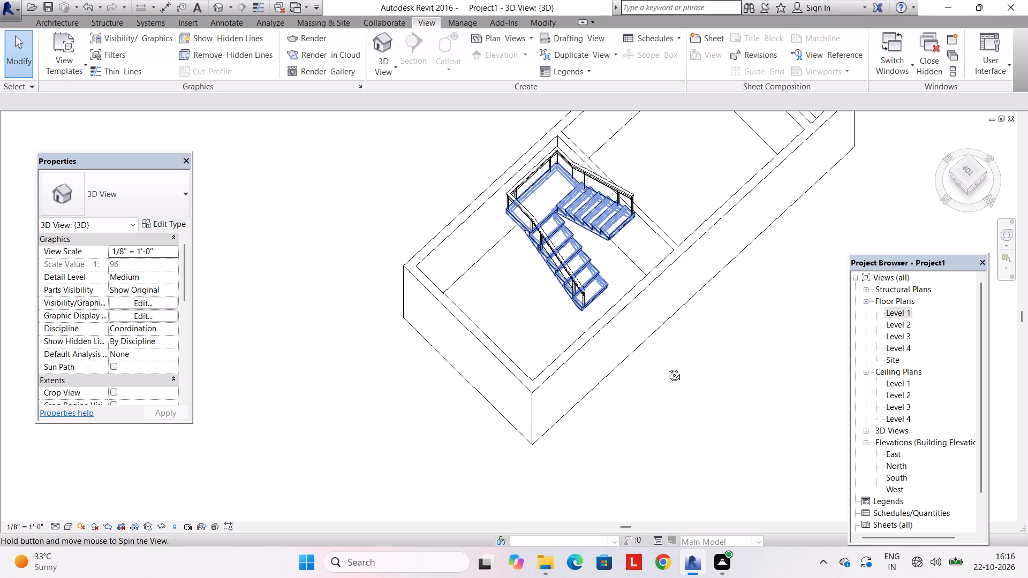
pyautogui.keyDown('shift'); pyautogui.moveTo(666, 367); pyautogui.dragTo(548, 192, button='middle'); pyautogui.keyUp('shift')
pyautogui.moveTo(607, 437); pyautogui.dragTo(464, 291, button='middle')
pyautogui.keyDown('shift'); pyautogui.moveTo(507, 359); pyautogui.dragTo(480, 271, button='middle'); pyautogui.keyUp('shift')
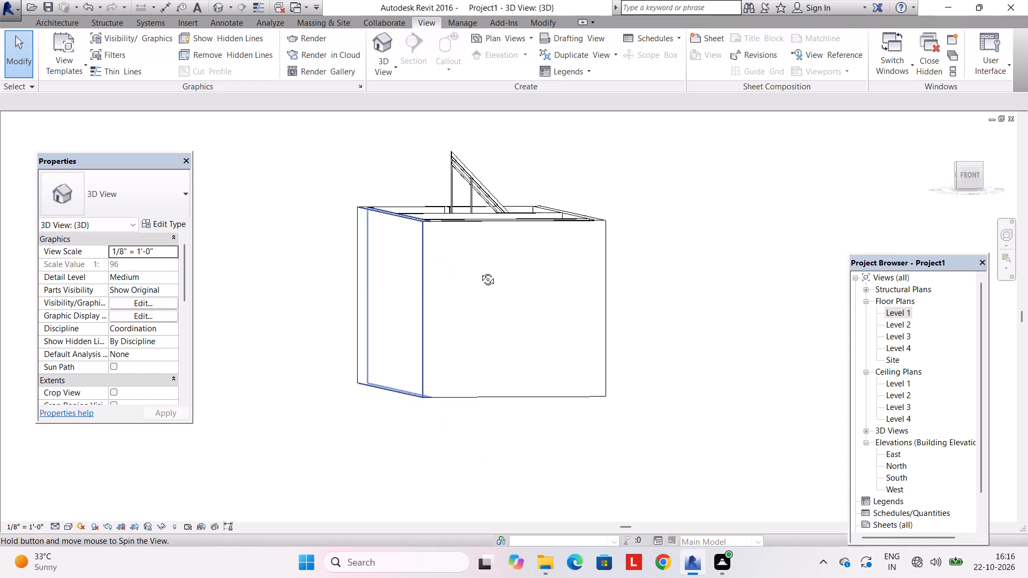
pyautogui.keyDown('shift'); pyautogui.moveTo(480, 271); pyautogui.dragTo(471, 179, button='middle'); pyautogui.keyUp('shift')
pyautogui.keyDown('shift'); pyautogui.moveTo(477, 208); pyautogui.dragTo(494, 473, button='middle'); pyautogui.keyUp('shift')
pyautogui.keyDown('shift'); pyautogui.moveTo(478, 360); pyautogui.dragTo(494, 466, button='middle'); pyautogui.keyUp('shift')
pyautogui.keyDown('shift'); pyautogui.scroll(-1, 494, 466); pyautogui.keyUp('shift')
pyautogui.keyDown('shift'); pyautogui.moveTo(450, 389); pyautogui.dragTo(654, 477, button='middle'); pyautogui.keyUp('shift')
pyautogui.keyDown('shift'); pyautogui.moveTo(571, 445); pyautogui.dragTo(615, 430, button='middle'); pyautogui.keyUp('shift')
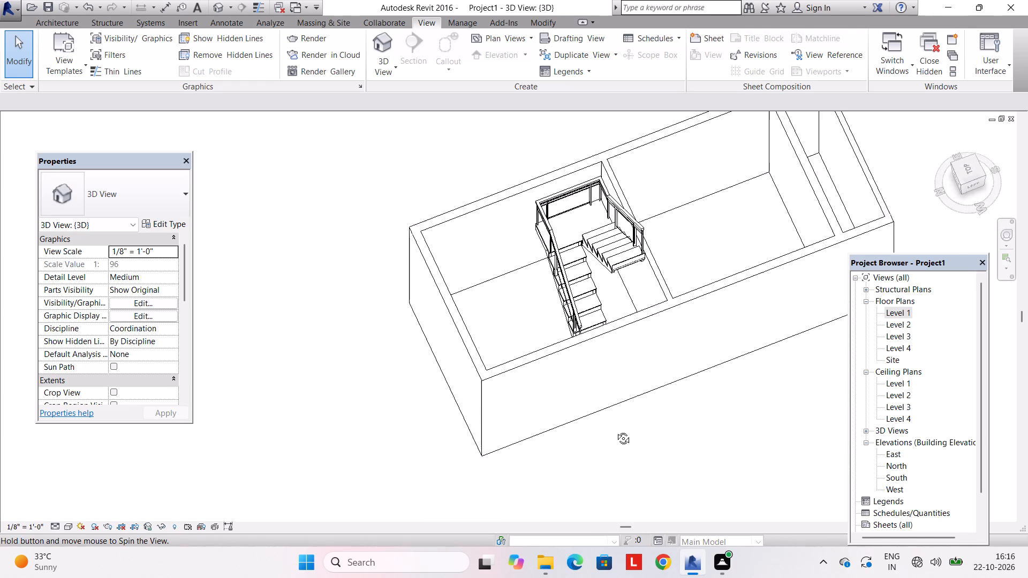
pyautogui.keyDown('shift'); pyautogui.moveTo(615, 430); pyautogui.dragTo(385, 309, button='middle'); pyautogui.keyUp('shift')
pyautogui.scroll(-3, 587, 336)
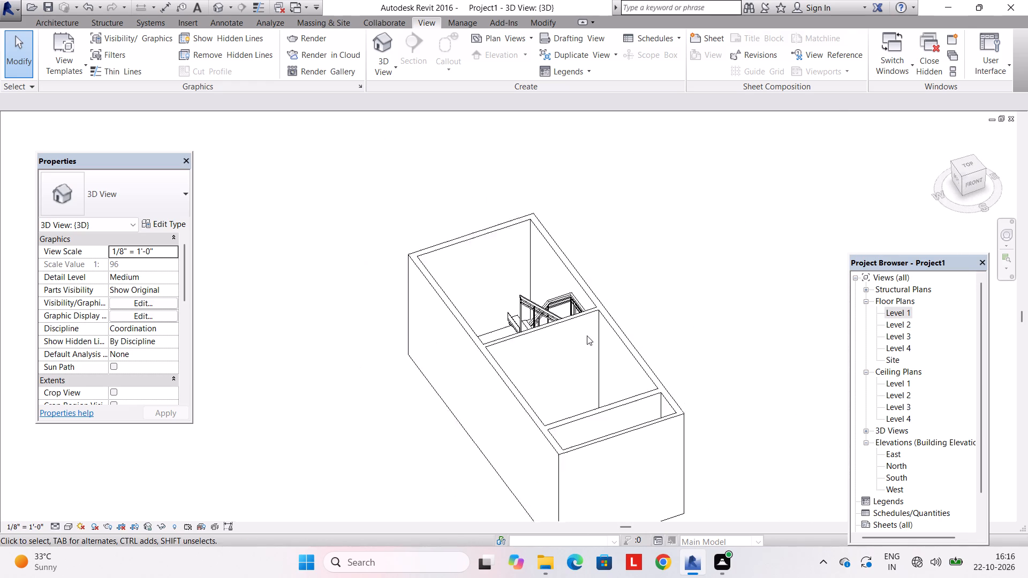
pyautogui.keyDown('shift'); pyautogui.moveTo(592, 345); pyautogui.dragTo(553, 428, button='middle'); pyautogui.keyUp('shift')
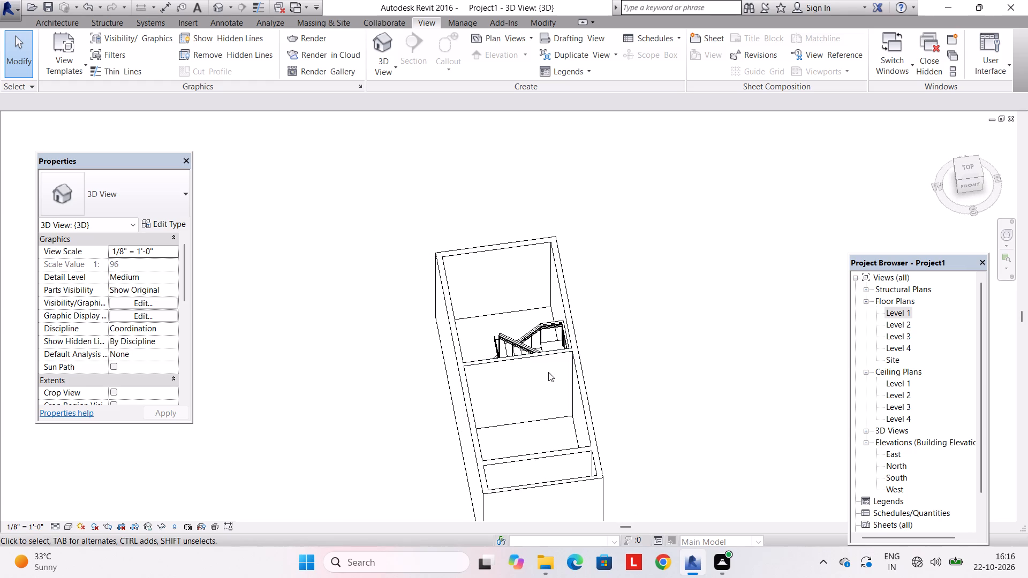
# Flip the climbing direction of the U-shaped stair and finish editing it.
pyautogui.click(546, 337)
pyautogui.click(534, 47)
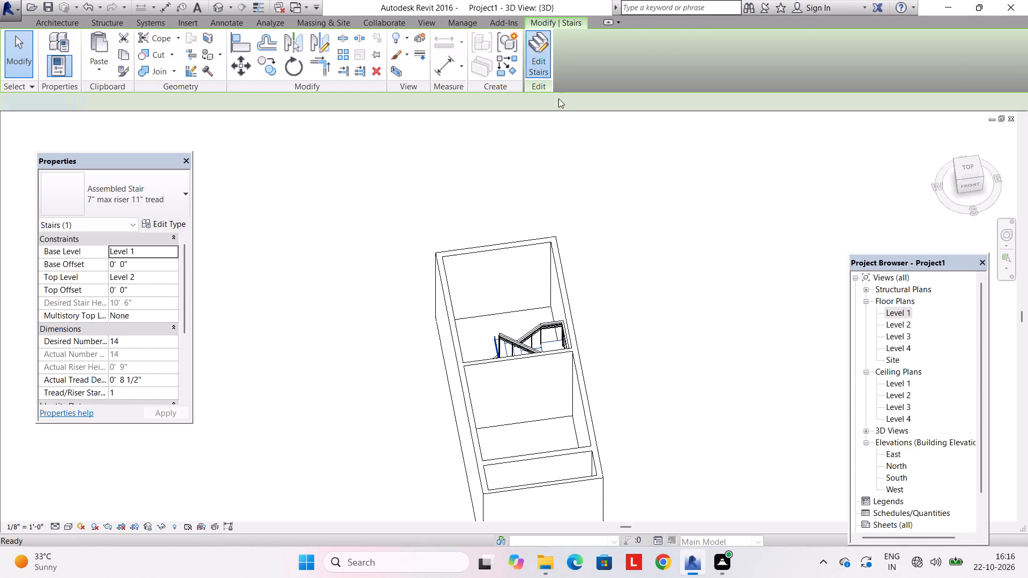
pyautogui.click(880, 58)
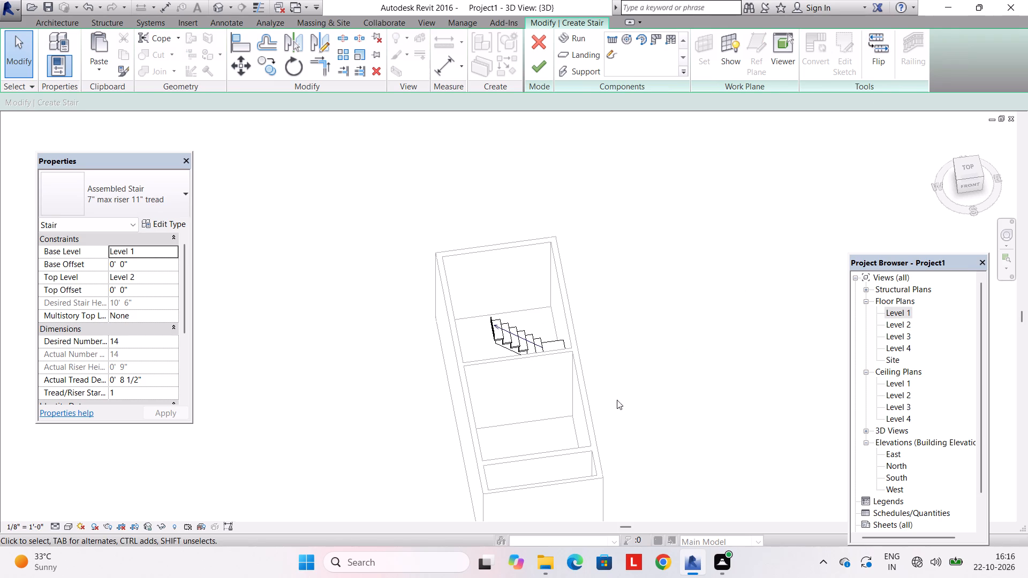
pyautogui.moveTo(557, 422); pyautogui.dragTo(706, 476, button='middle')
pyautogui.keyDown('shift'); pyautogui.moveTo(638, 415); pyautogui.dragTo(696, 416, button='middle'); pyautogui.keyUp('shift')
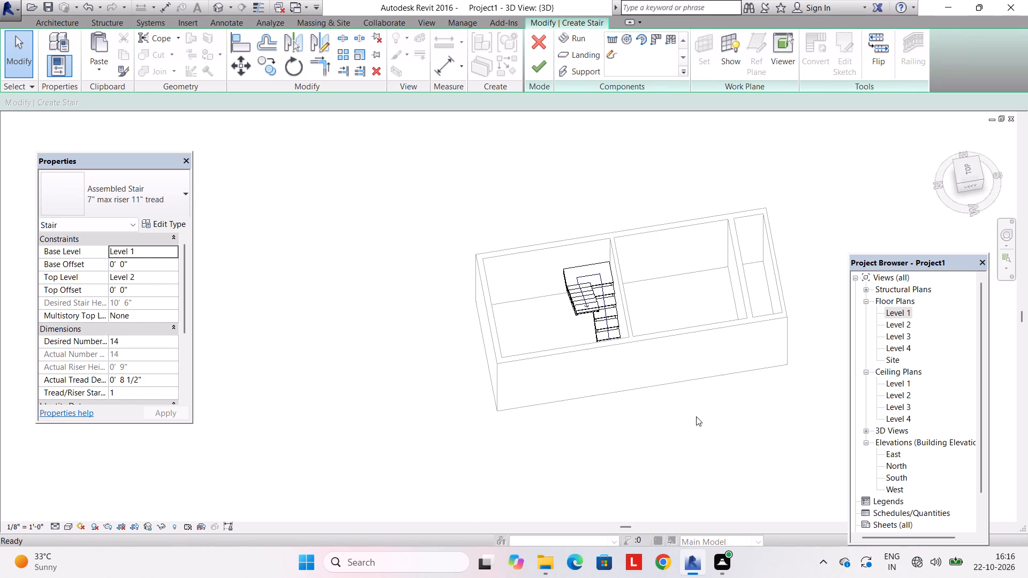
pyautogui.press('Escape')
pyautogui.click(524, 60)
pyautogui.click(526, 64)
pyautogui.click(534, 64)
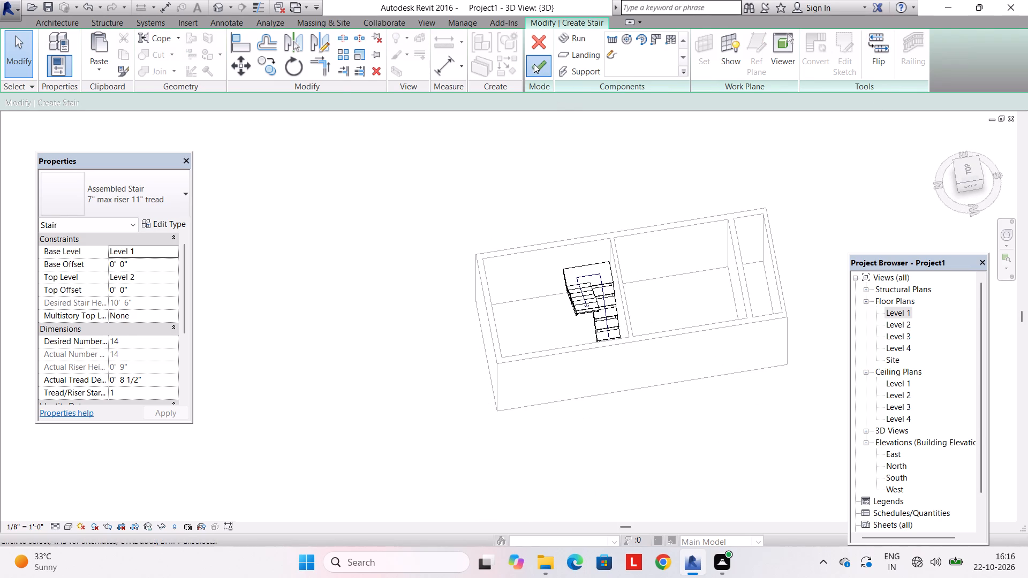
pyautogui.press('Escape')
pyautogui.press('Escape')
# Examine the flipped stair and its railing inside the upper room from several sides in 3D.
pyautogui.moveTo(628, 291); pyautogui.dragTo(598, 209, button='middle')
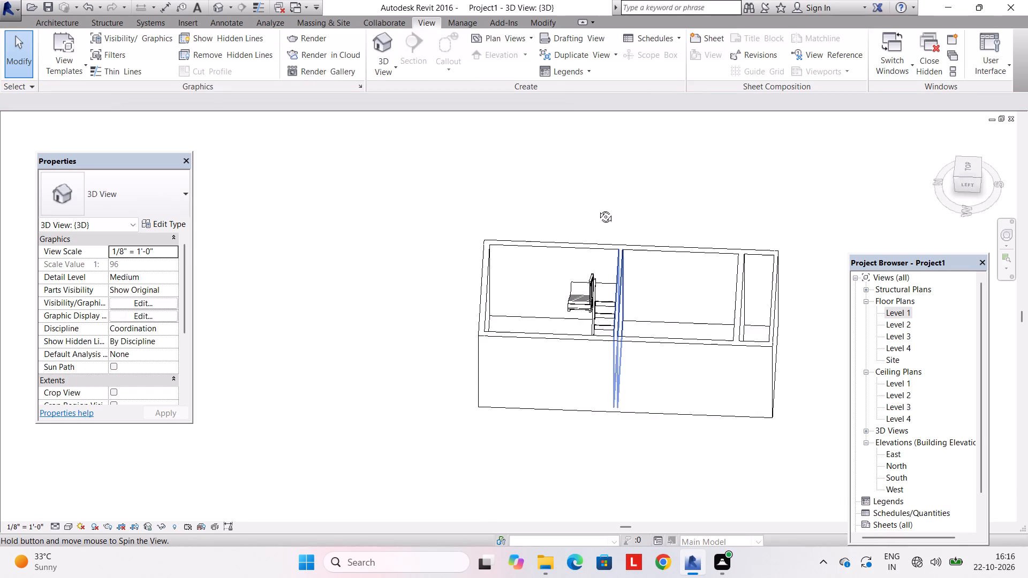
pyautogui.moveTo(598, 209); pyautogui.dragTo(587, 191, button='middle')
pyautogui.keyDown('shift'); pyautogui.moveTo(599, 242); pyautogui.dragTo(618, 302, button='middle'); pyautogui.keyUp('shift')
pyautogui.keyDown('shift'); pyautogui.moveTo(746, 358); pyautogui.dragTo(718, 328, button='middle'); pyautogui.keyUp('shift')
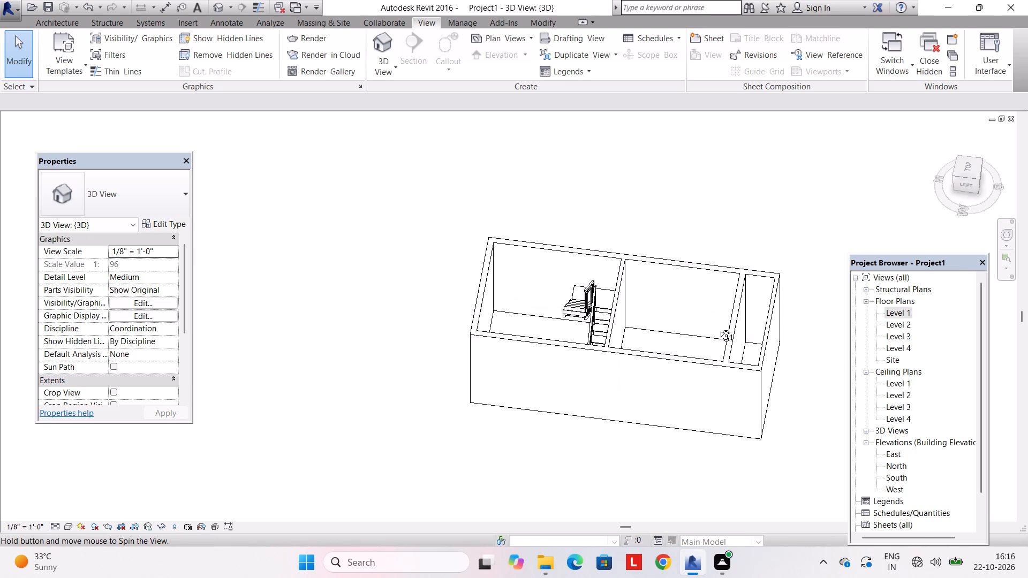
pyautogui.keyDown('shift'); pyautogui.moveTo(718, 328); pyautogui.dragTo(830, 193, button='middle'); pyautogui.keyUp('shift')
pyautogui.keyDown('shift'); pyautogui.moveTo(732, 252); pyautogui.dragTo(736, 256, button='middle'); pyautogui.keyUp('shift')
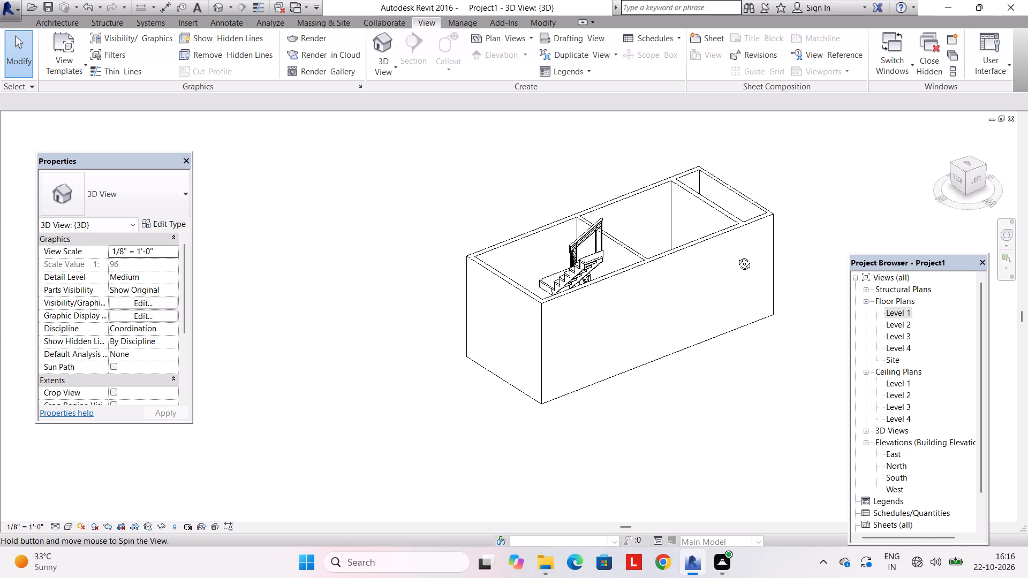
pyautogui.keyDown('shift'); pyautogui.moveTo(736, 256); pyautogui.dragTo(819, 325, button='middle'); pyautogui.keyUp('shift')
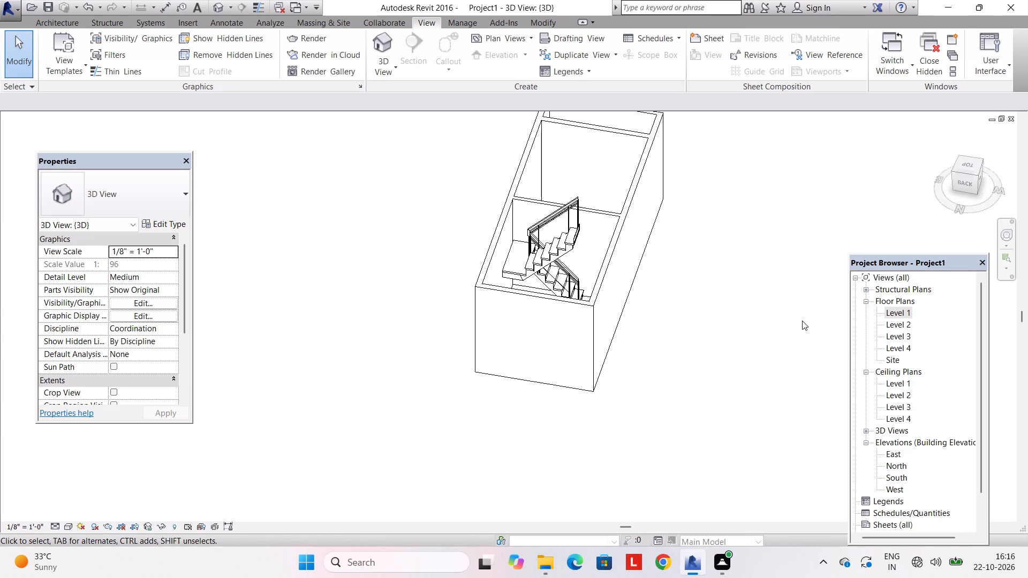
pyautogui.keyDown('shift'); pyautogui.moveTo(733, 308); pyautogui.dragTo(592, 349, button='middle'); pyautogui.keyUp('shift')
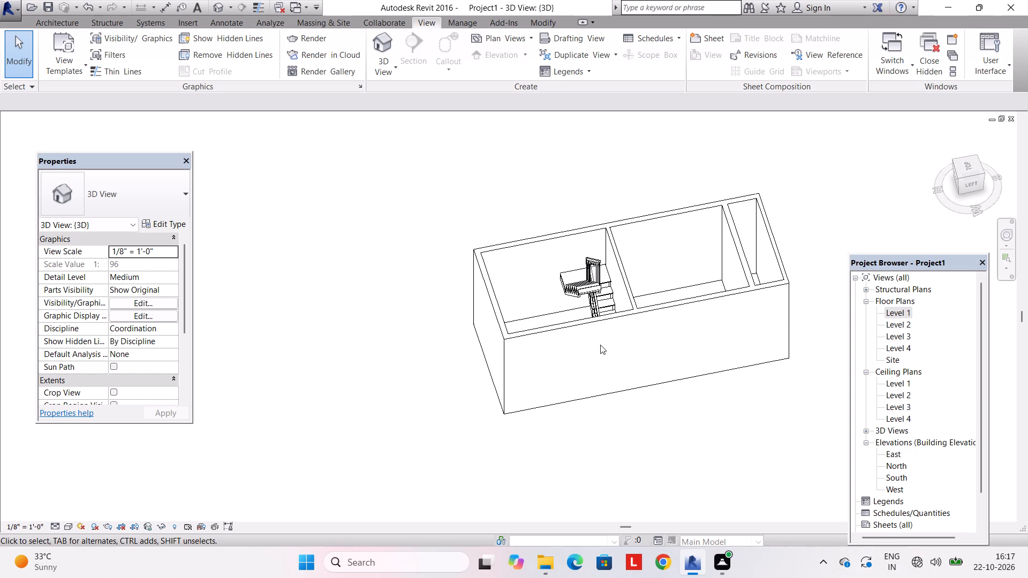
pyautogui.keyDown('shift'); pyautogui.scroll(-1, 589, 329); pyautogui.keyUp('shift')
pyautogui.keyDown('shift'); pyautogui.moveTo(589, 329); pyautogui.dragTo(735, 379, button='middle'); pyautogui.keyUp('shift')
pyautogui.keyDown('shift'); pyautogui.moveTo(670, 364); pyautogui.dragTo(584, 365, button='middle'); pyautogui.keyUp('shift')
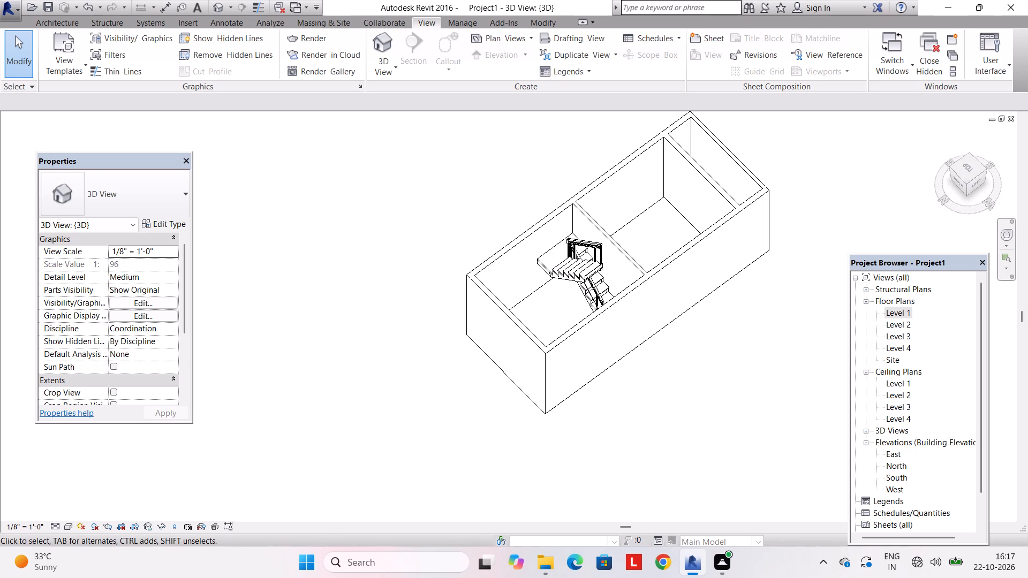
pyautogui.scroll(1, 700, 326)
pyautogui.moveTo(700, 326); pyautogui.dragTo(663, 238, button='middle')
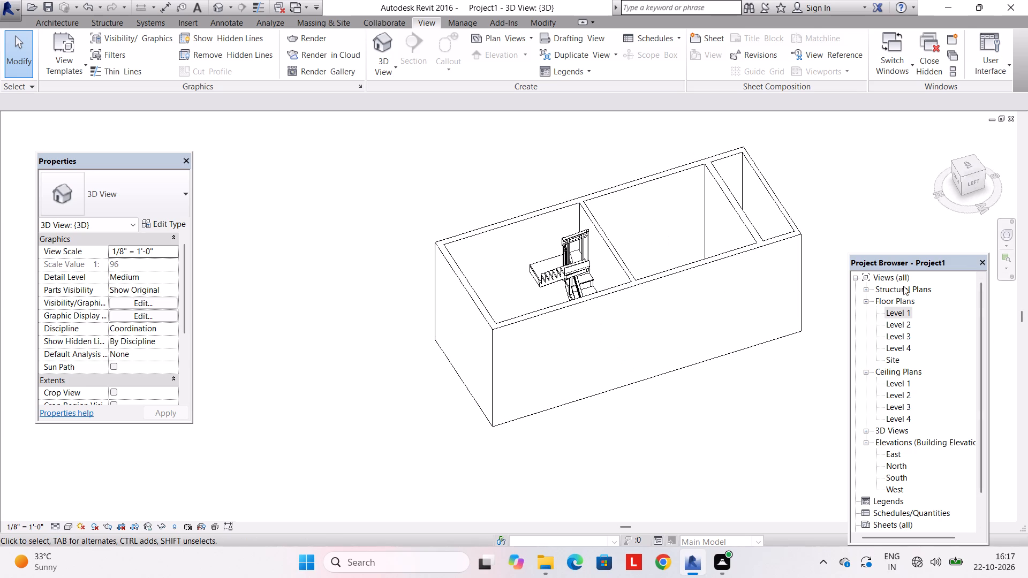
# On the Level 1 plan, draw a 6" wall across the upper room, 4' below the top wall, between both side walls.
pyautogui.doubleClick(892, 309)
pyautogui.scroll(-5, 598, 300)
pyautogui.moveTo(564, 302); pyautogui.dragTo(611, 350, button='middle')
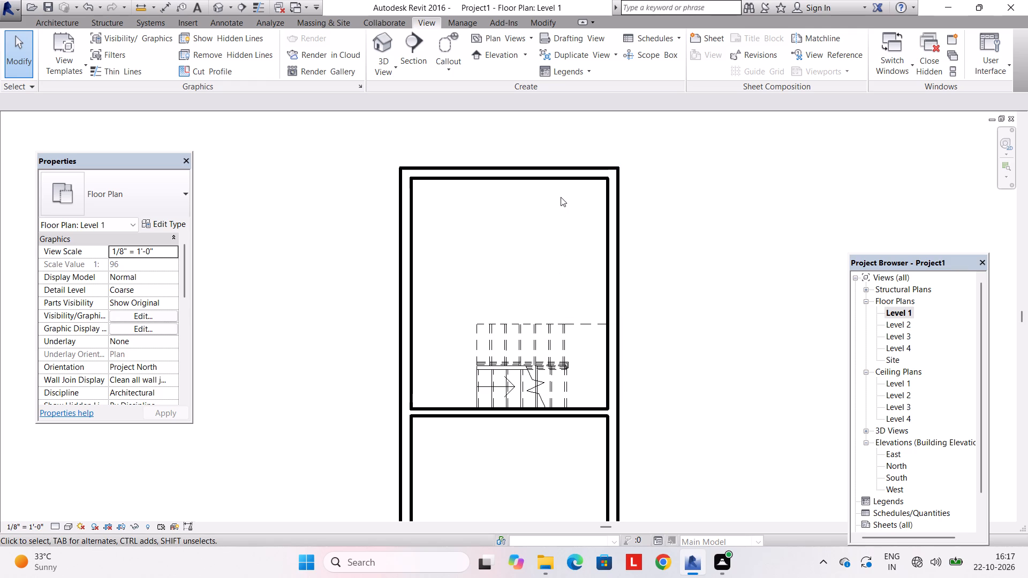
pyautogui.click(75, 22)
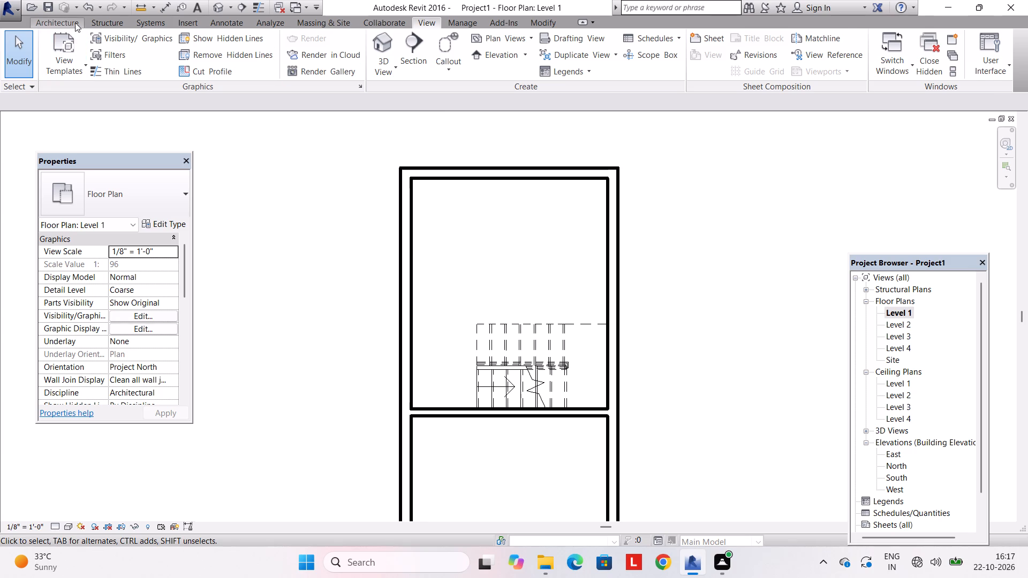
pyautogui.click(59, 47)
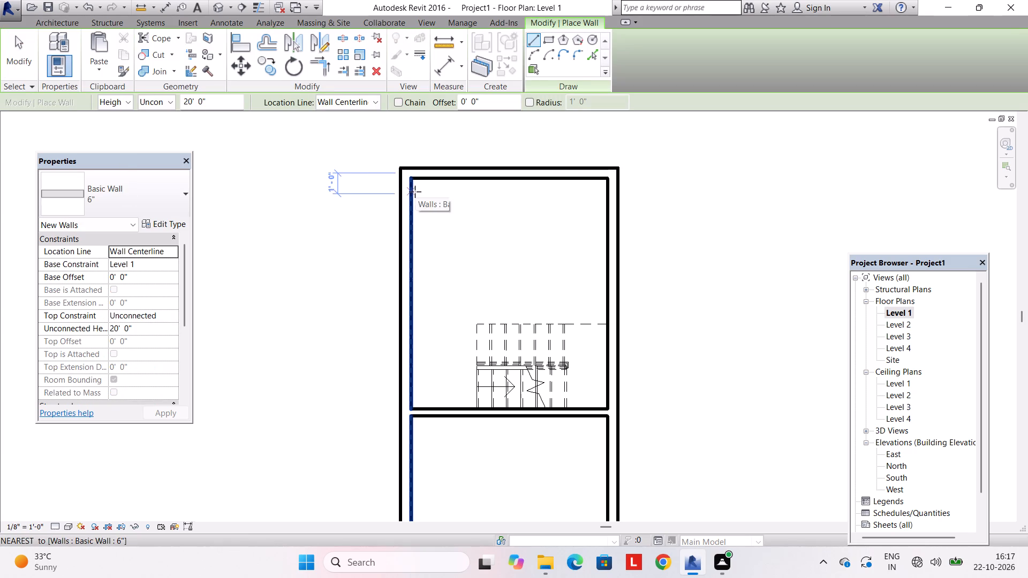
pyautogui.write("4'")
pyautogui.press('Return')
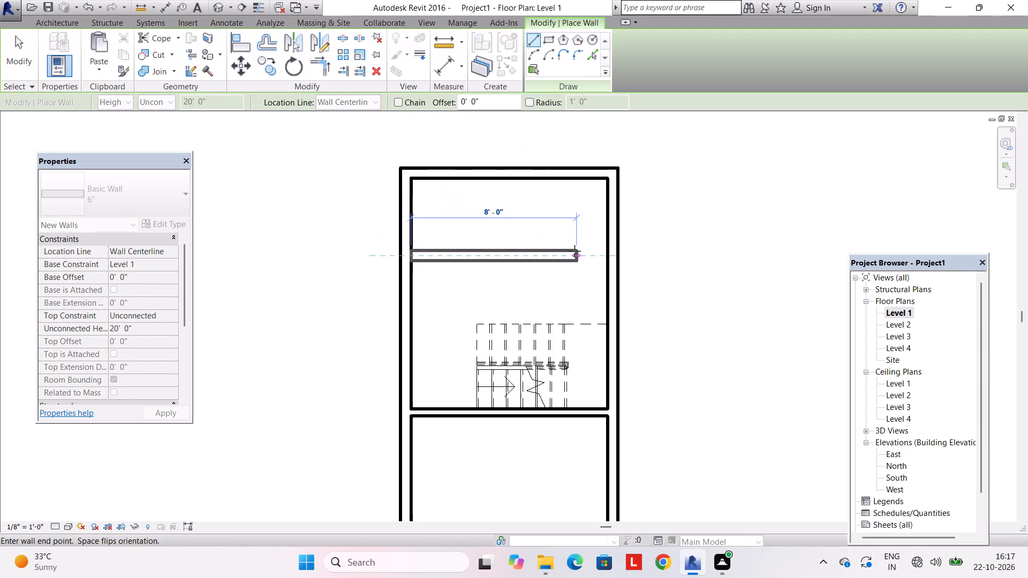
pyautogui.click(606, 250)
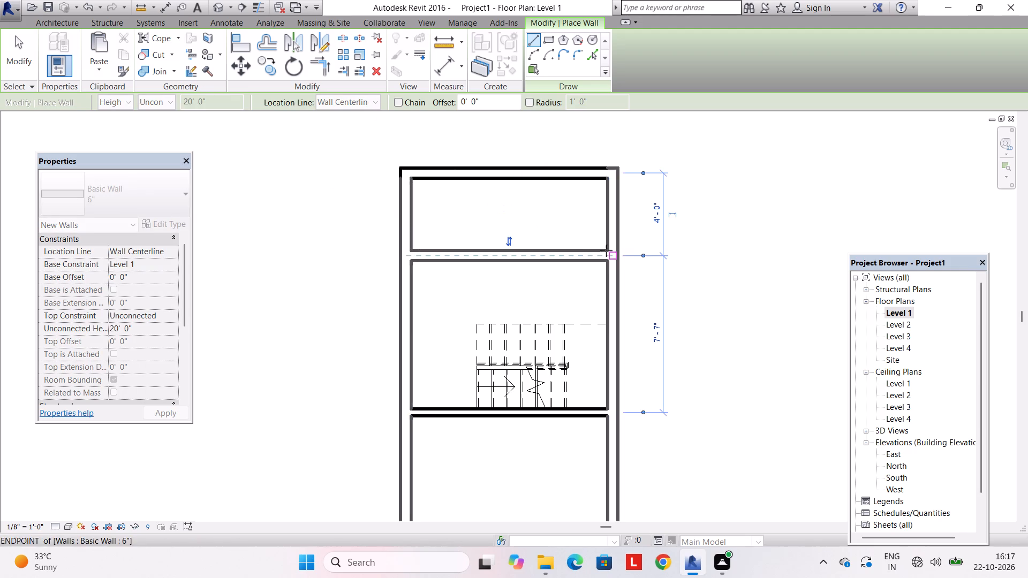
pyautogui.press('Escape')
pyautogui.press('Escape')
# Measure the clear depth of the stair room between the new wall and the partition wall below the stair.
pyautogui.moveTo(451, 322); pyautogui.dragTo(436, 258, button='middle')
pyautogui.scroll(-3, 436, 261)
pyautogui.moveTo(436, 263); pyautogui.dragTo(432, 285, button='middle')
pyautogui.scroll(2, 435, 252)
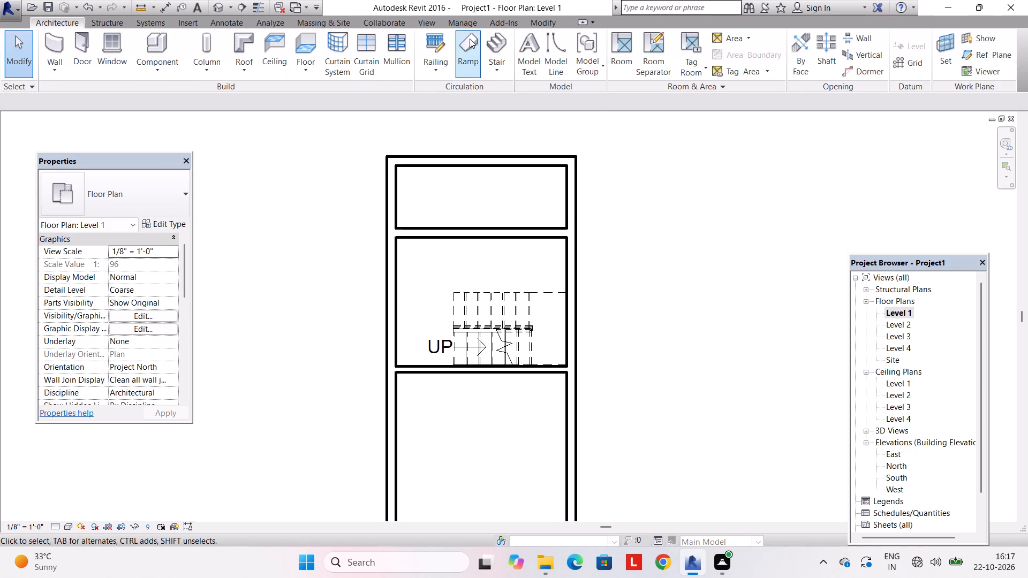
pyautogui.click(538, 25)
pyautogui.click(437, 43)
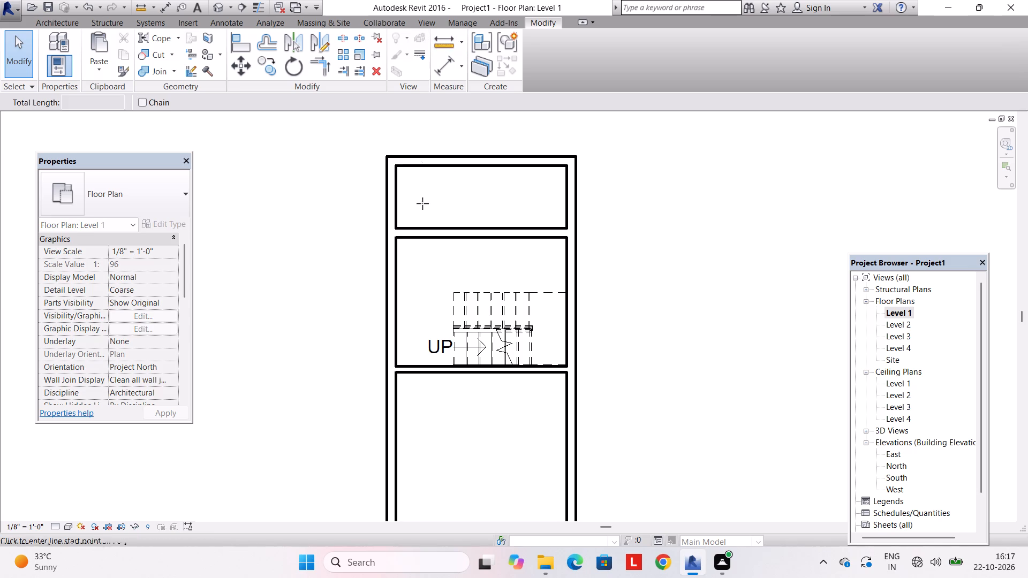
pyautogui.click(400, 234)
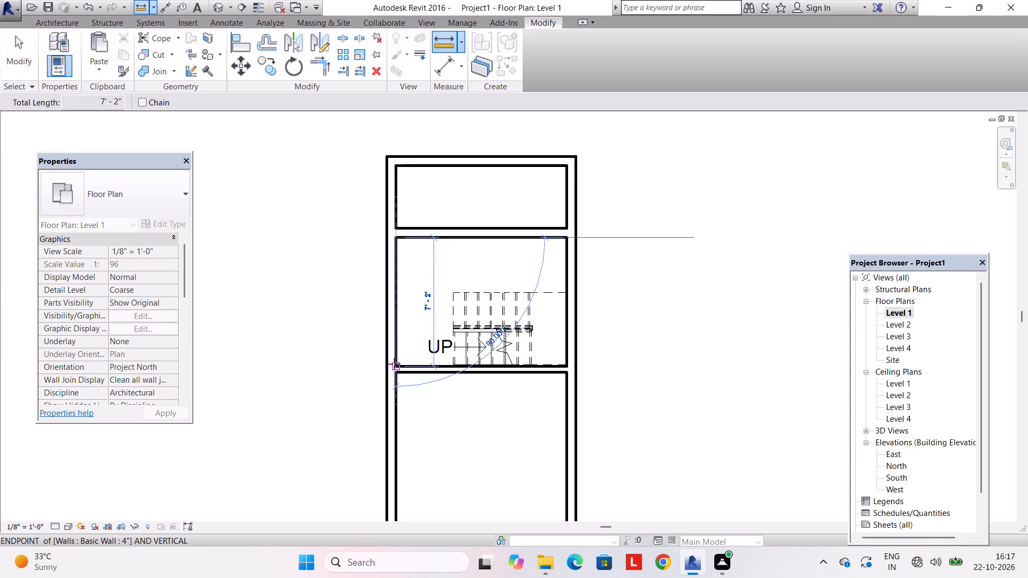
pyautogui.press('Escape')
pyautogui.press('Escape')
# Set the clear distance between the top wall's inner face and the new cross wall's near face to 4'.
pyautogui.click(479, 237)
pyautogui.press('Down')
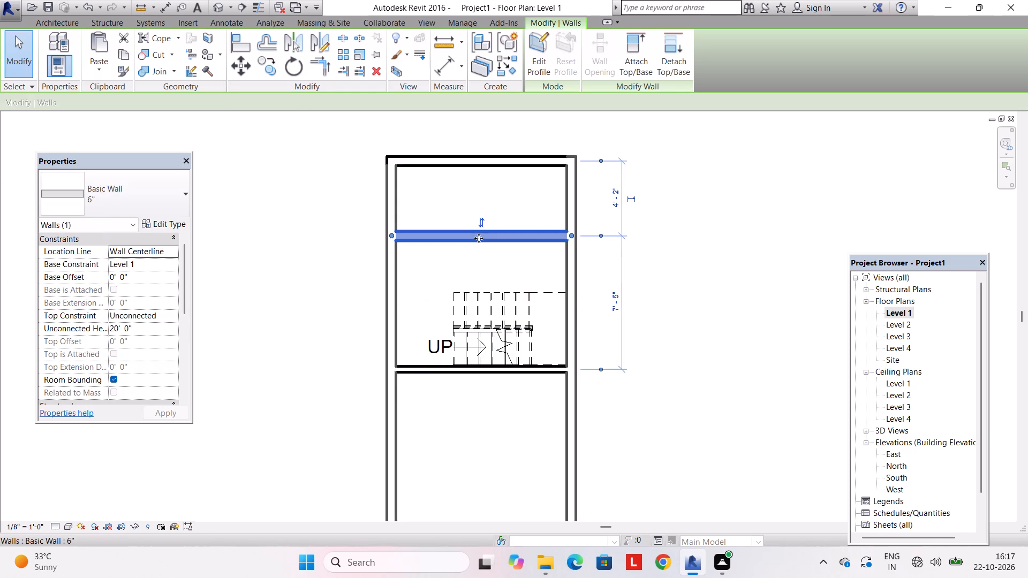
pyautogui.press('Down')
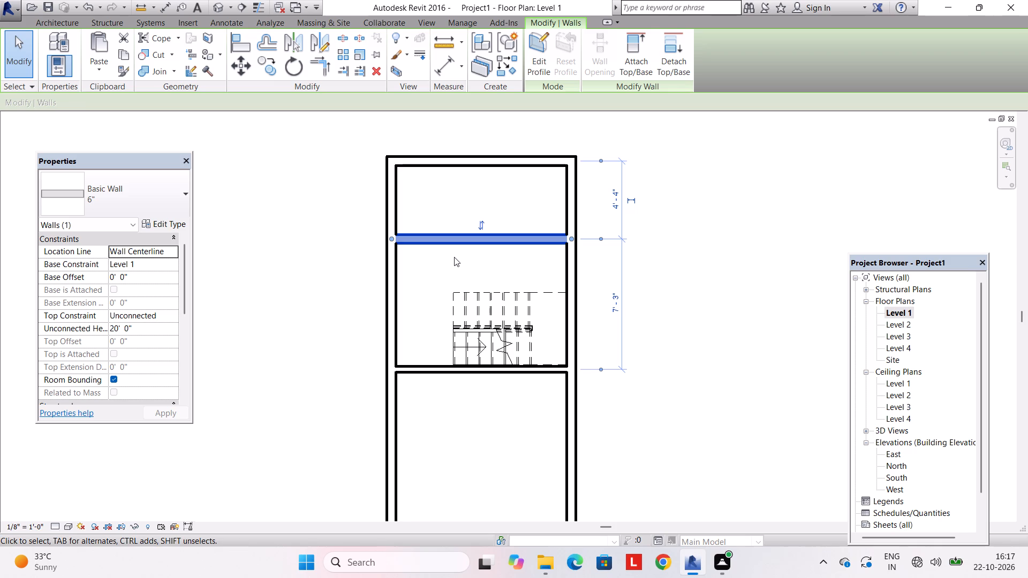
pyautogui.click(602, 161)
pyautogui.click(601, 241)
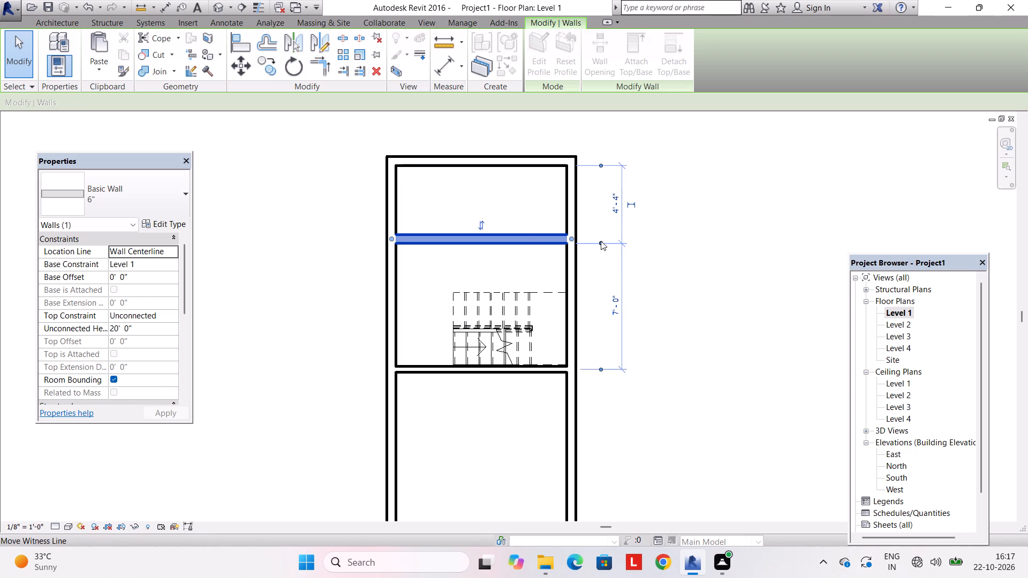
pyautogui.click(601, 241)
pyautogui.click(601, 241)
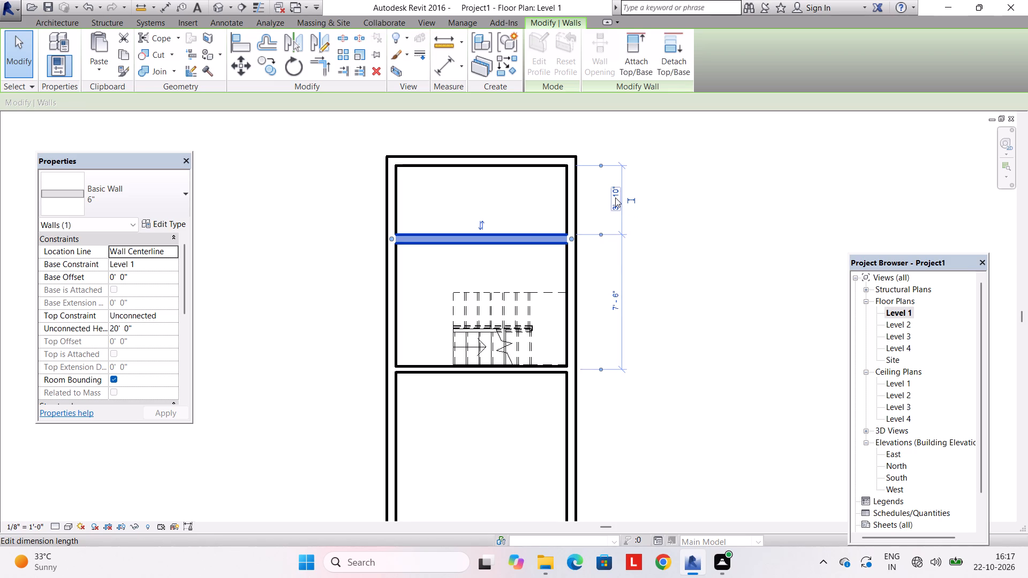
pyautogui.click(615, 197)
pyautogui.write("4'")
pyautogui.press('Return')
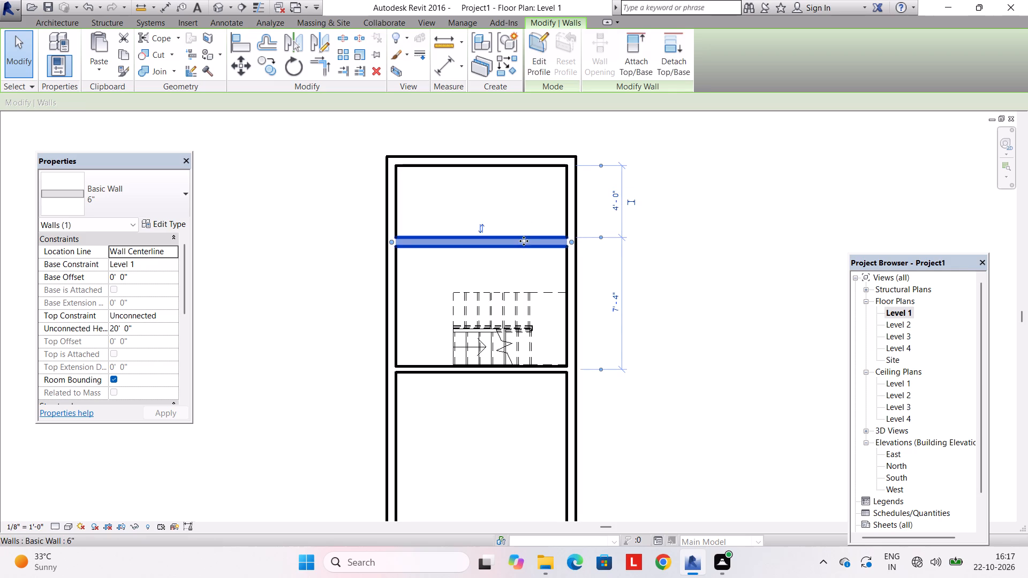
pyautogui.press('Escape')
# In the 3D view, set the new cross wall's unconnected height to 10'.
pyautogui.click(432, 22)
pyautogui.click(388, 42)
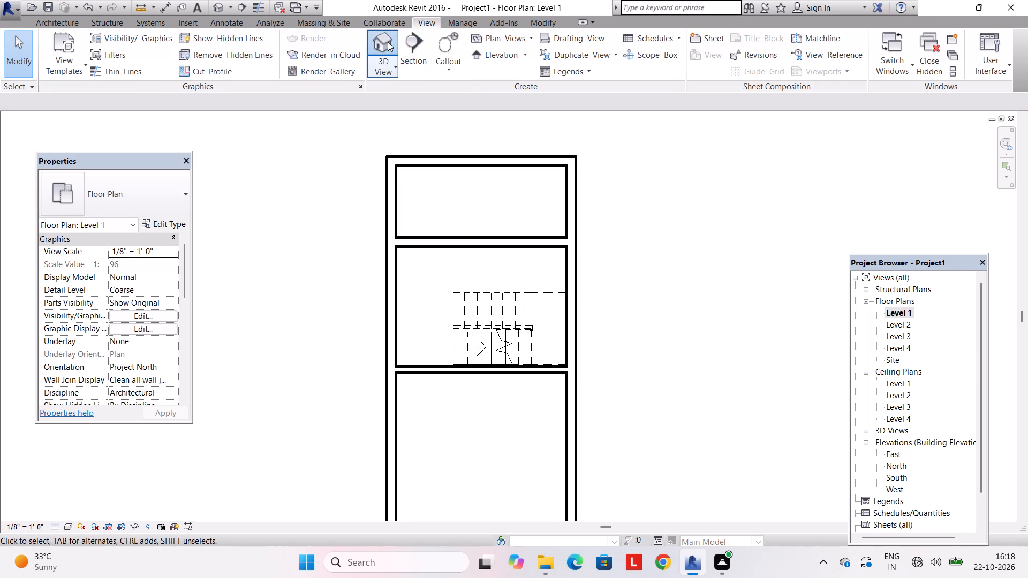
pyautogui.click(533, 197)
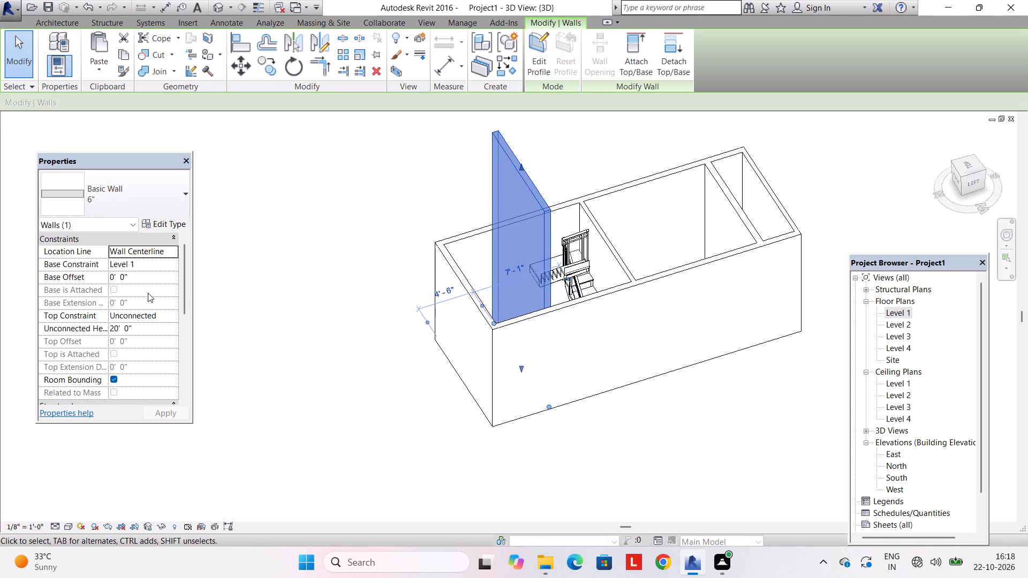
pyautogui.click(146, 331)
pyautogui.write("10'")
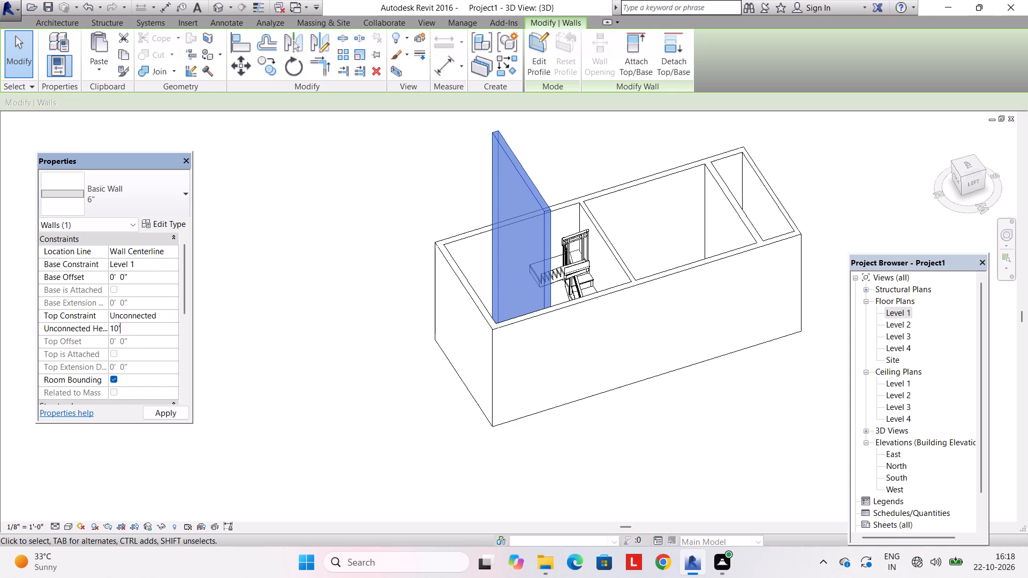
pyautogui.press('Return')
pyautogui.press('Return')
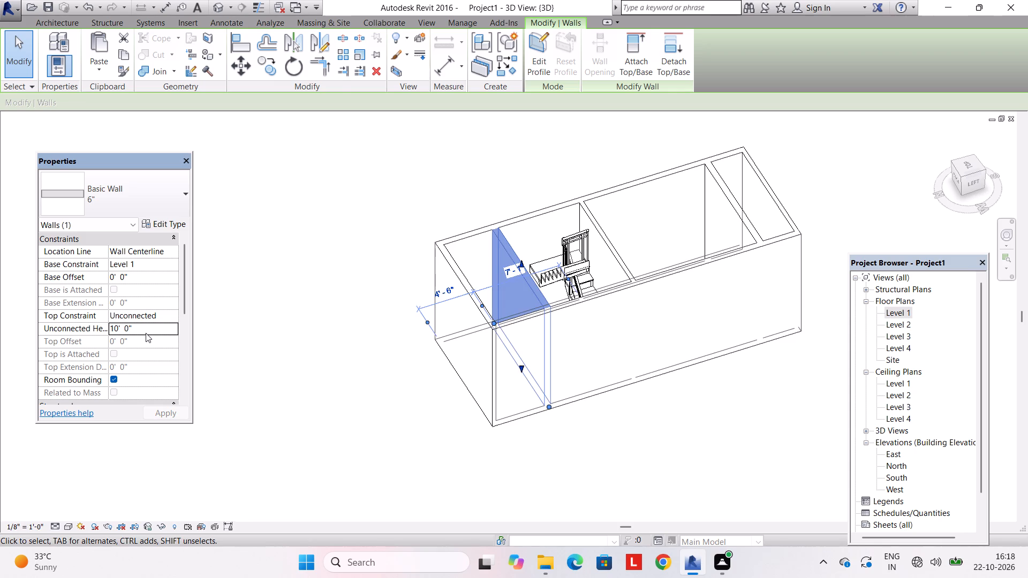
pyautogui.press('Escape')
pyautogui.press('Escape')
# Examine the lowered cross wall and the stair room from several sides in 3D.
pyautogui.keyDown('shift'); pyautogui.moveTo(586, 317); pyautogui.dragTo(484, 424, button='middle'); pyautogui.keyUp('shift')
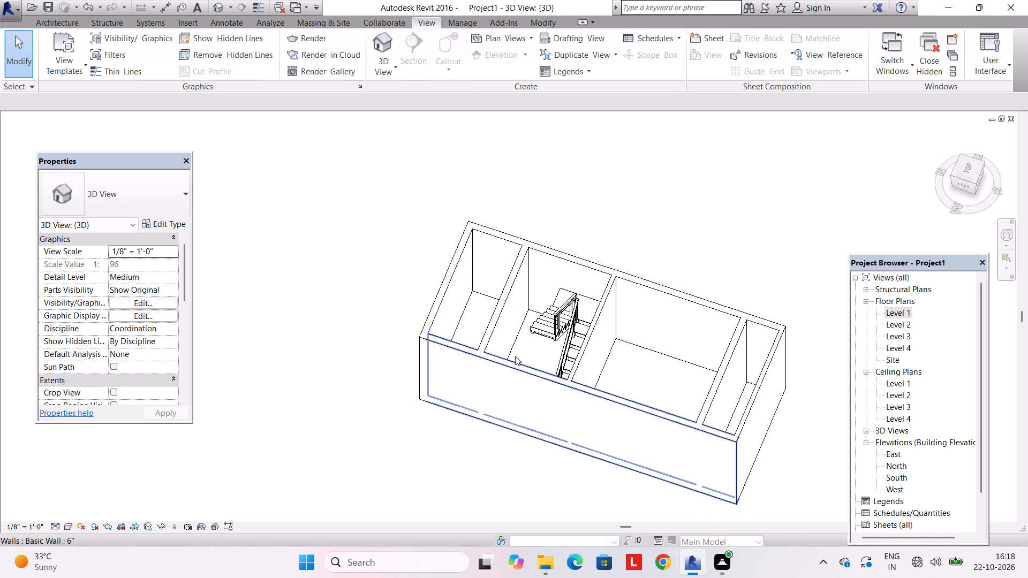
pyautogui.keyDown('shift'); pyautogui.moveTo(509, 365); pyautogui.dragTo(507, 427, button='middle'); pyautogui.keyUp('shift')
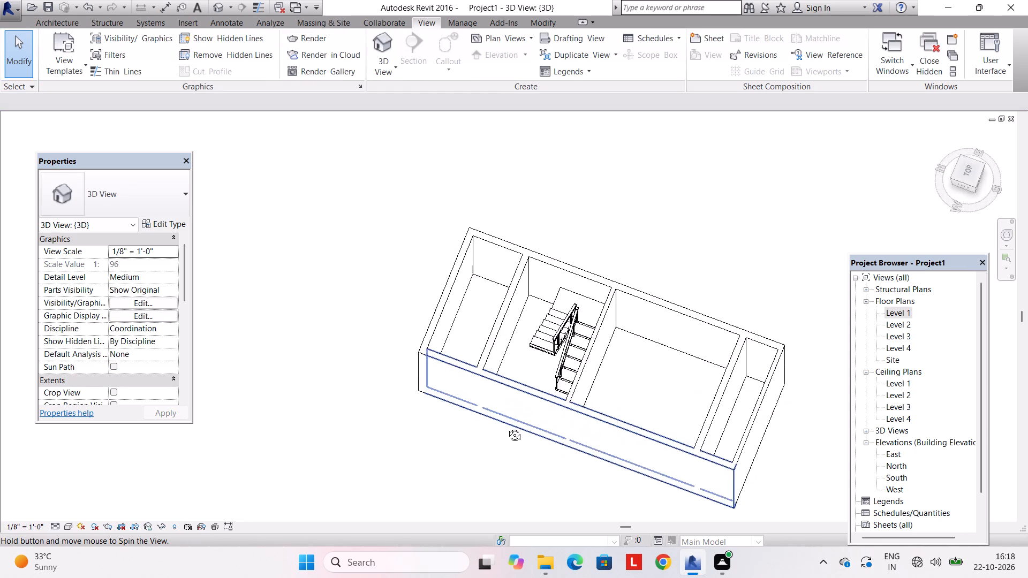
pyautogui.keyDown('shift'); pyautogui.moveTo(507, 427); pyautogui.dragTo(632, 392, button='middle'); pyautogui.keyUp('shift')
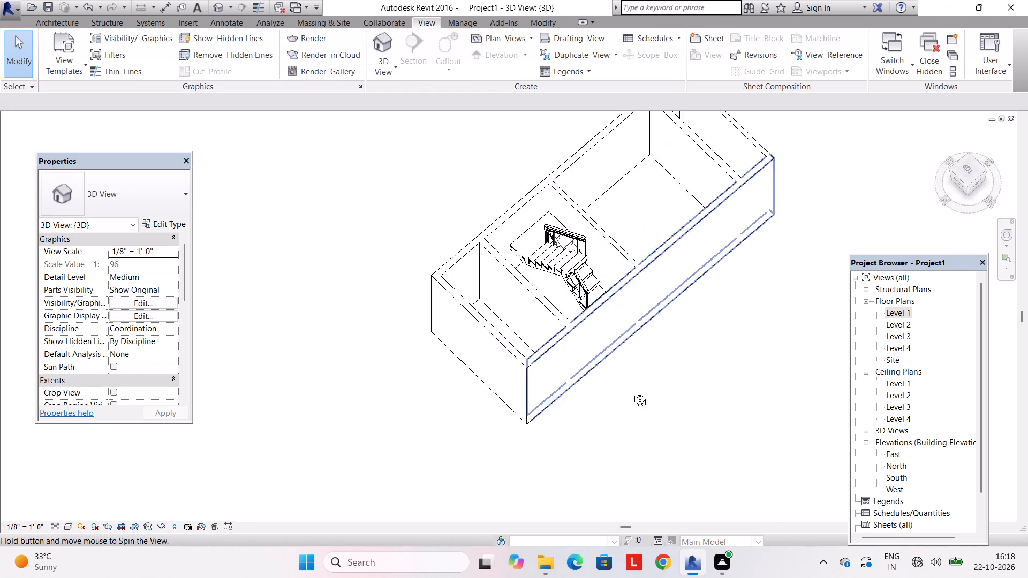
pyautogui.keyDown('shift'); pyautogui.moveTo(632, 392); pyautogui.dragTo(434, 420, button='middle'); pyautogui.keyUp('shift')
pyautogui.keyDown('shift'); pyautogui.moveTo(462, 398); pyautogui.dragTo(551, 471, button='middle'); pyautogui.keyUp('shift')
pyautogui.moveTo(543, 420); pyautogui.dragTo(523, 311, button='middle')
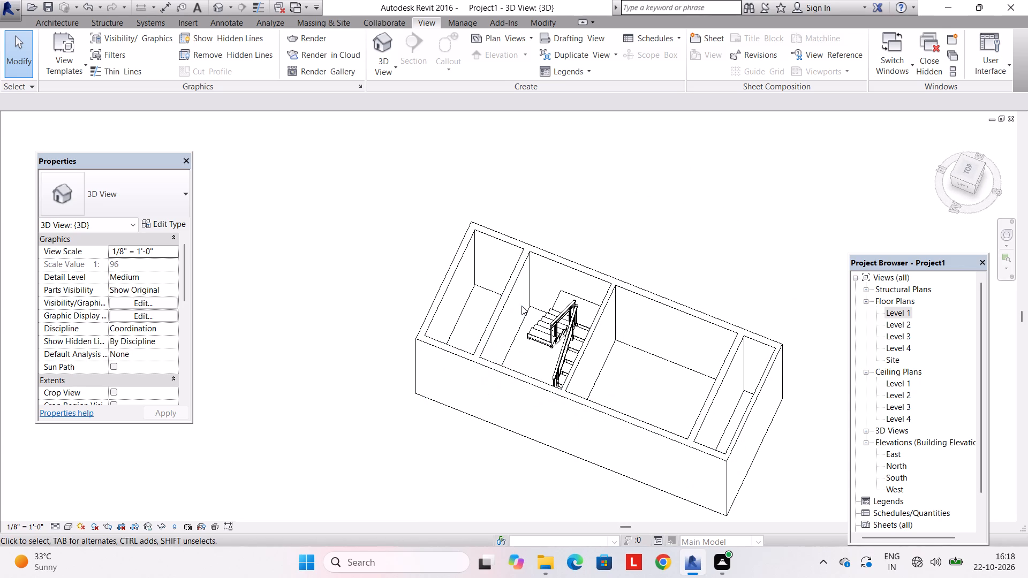
pyautogui.moveTo(555, 341); pyautogui.dragTo(586, 337, button='middle')
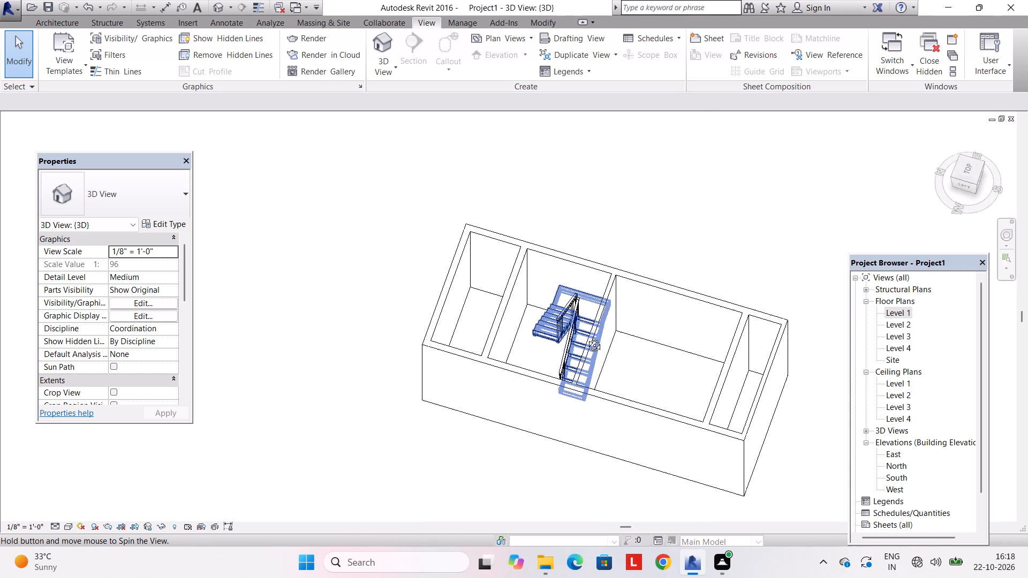
pyautogui.moveTo(586, 337); pyautogui.dragTo(629, 326, button='middle')
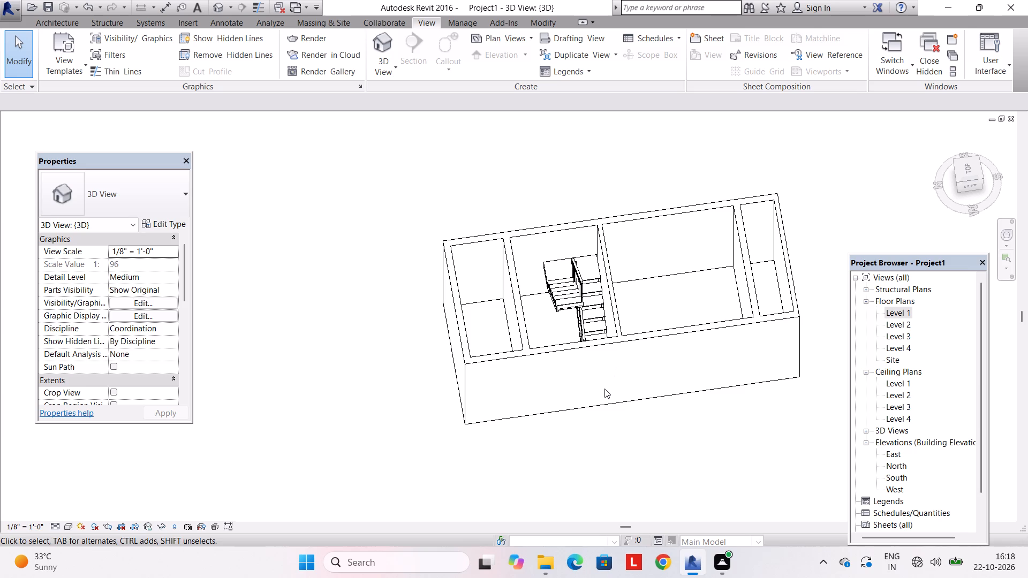
pyautogui.scroll(2, 572, 289)
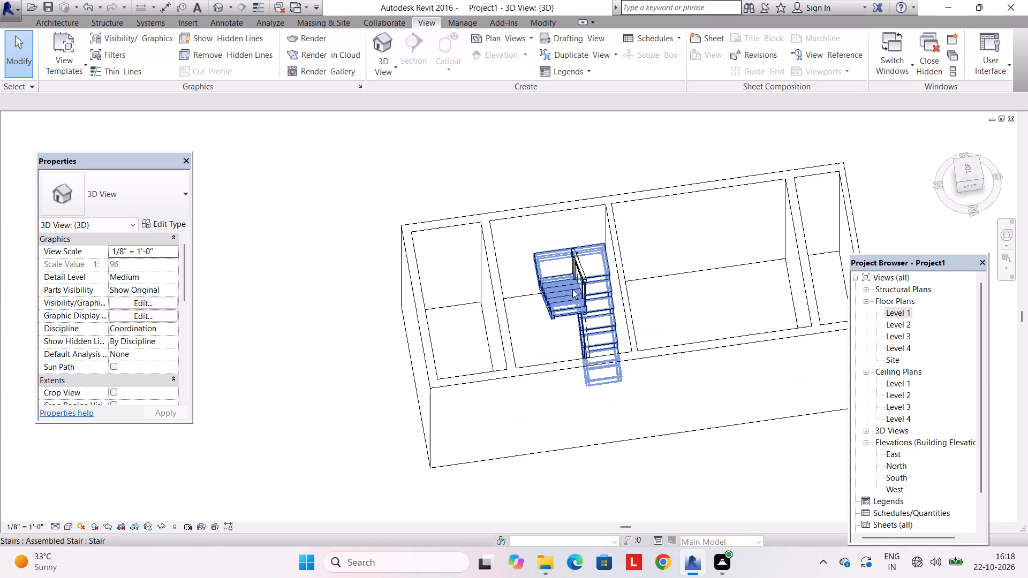
# Set the 3D view's visual style to Realistic.
pyautogui.keyDown('shift'); pyautogui.moveTo(571, 291); pyautogui.dragTo(674, 380, button='middle'); pyautogui.keyUp('shift')
pyautogui.keyDown('shift'); pyautogui.moveTo(455, 278); pyautogui.dragTo(531, 311, button='middle'); pyautogui.keyUp('shift')
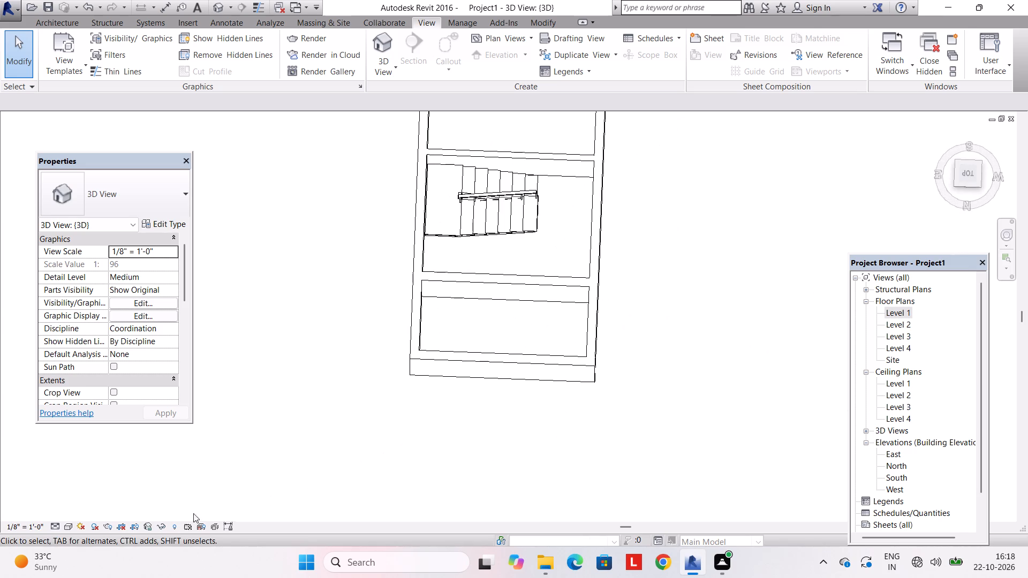
pyautogui.click(71, 524)
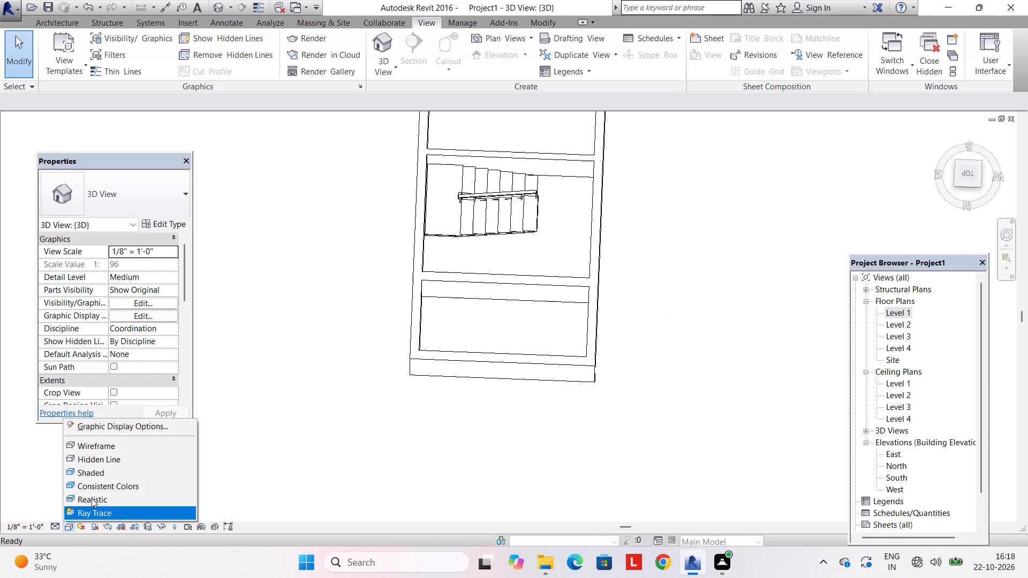
pyautogui.click(92, 498)
pyautogui.press('Escape')
pyautogui.scroll(3, 518, 224)
pyautogui.press('Escape')
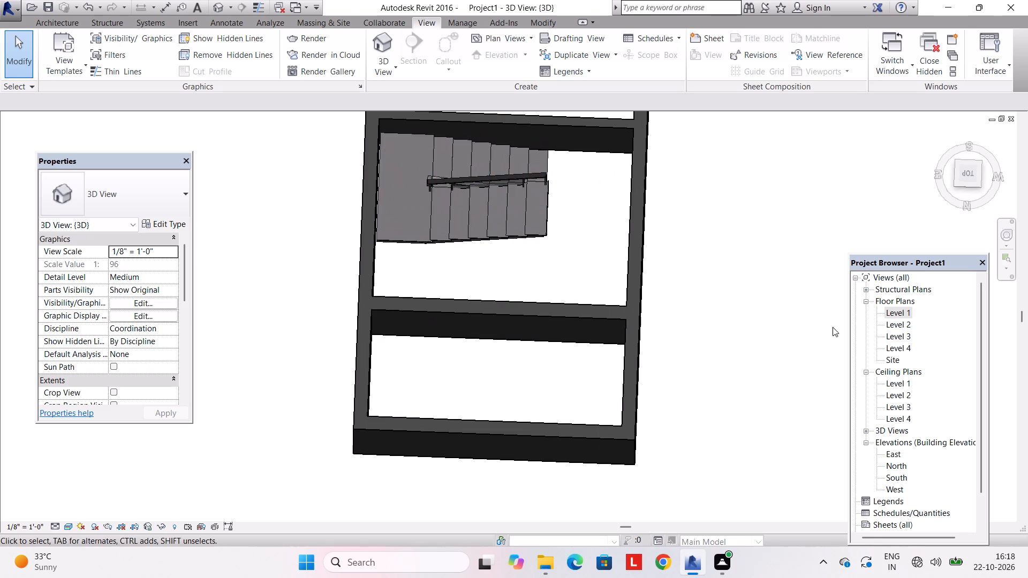
# In the Level 1 floor plan, nudge the stair one increment right, toward the side wall beside its landing.
pyautogui.doubleClick(907, 314)
pyautogui.scroll(4, 548, 329)
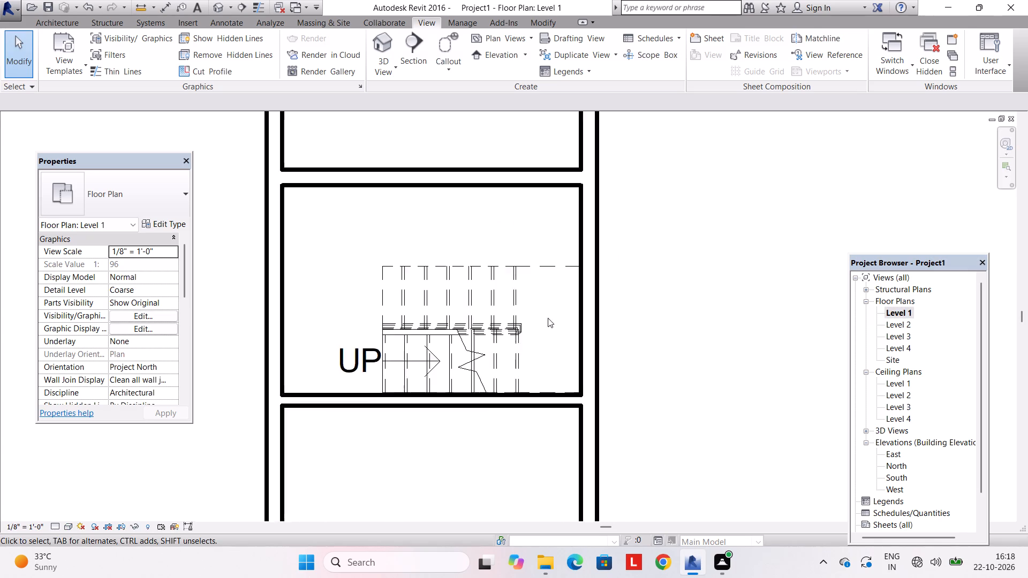
pyautogui.scroll(7, 548, 318)
pyautogui.scroll(4, 591, 225)
pyautogui.click(600, 210)
pyautogui.click(601, 205)
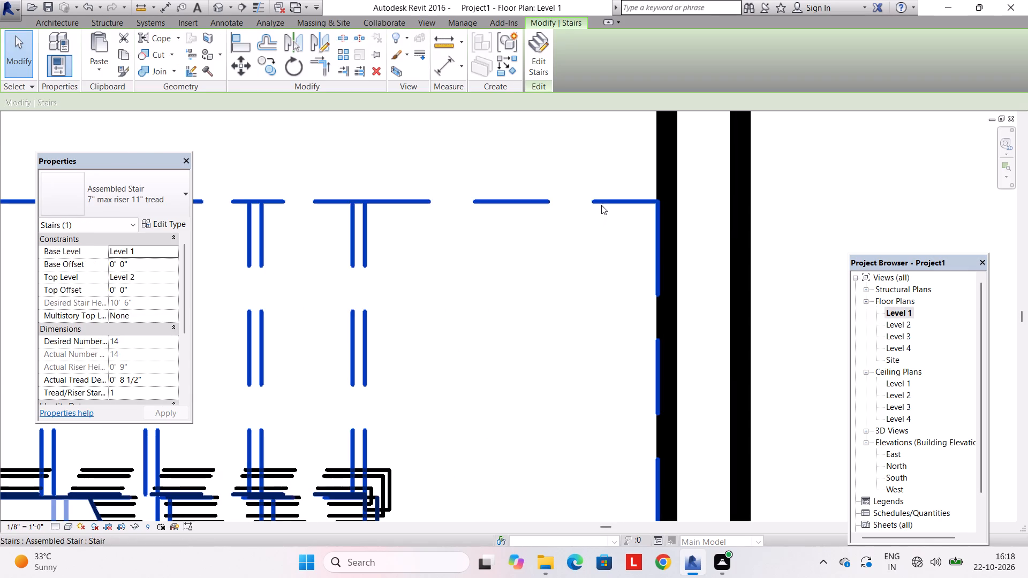
pyautogui.press('Right')
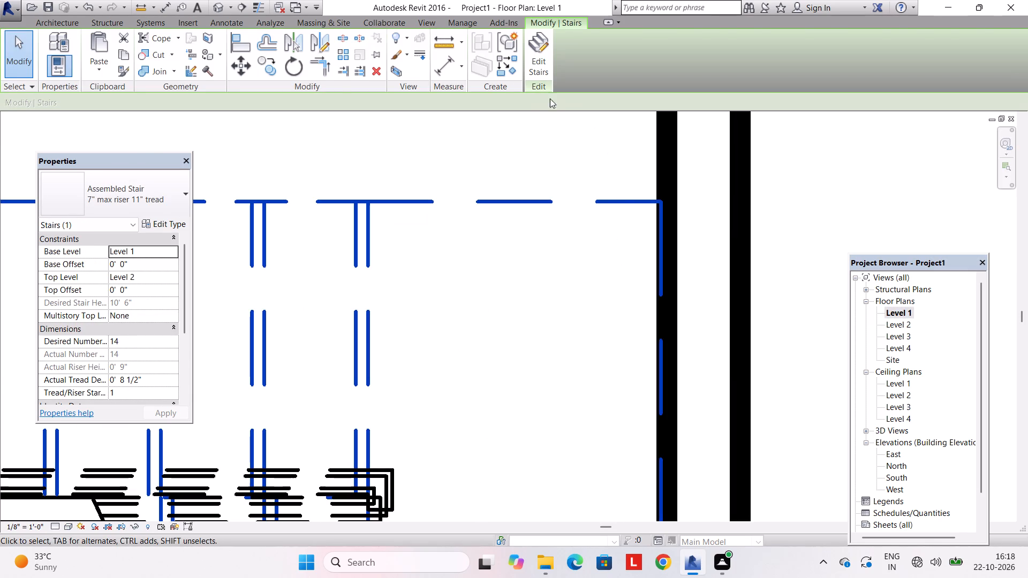
pyautogui.press('Escape')
pyautogui.press('Escape')
# In the default 3D view, nudge the stair up and left, one increment each, to close its gaps to the partition and side walls.
pyautogui.click(385, 78)
pyautogui.click(386, 66)
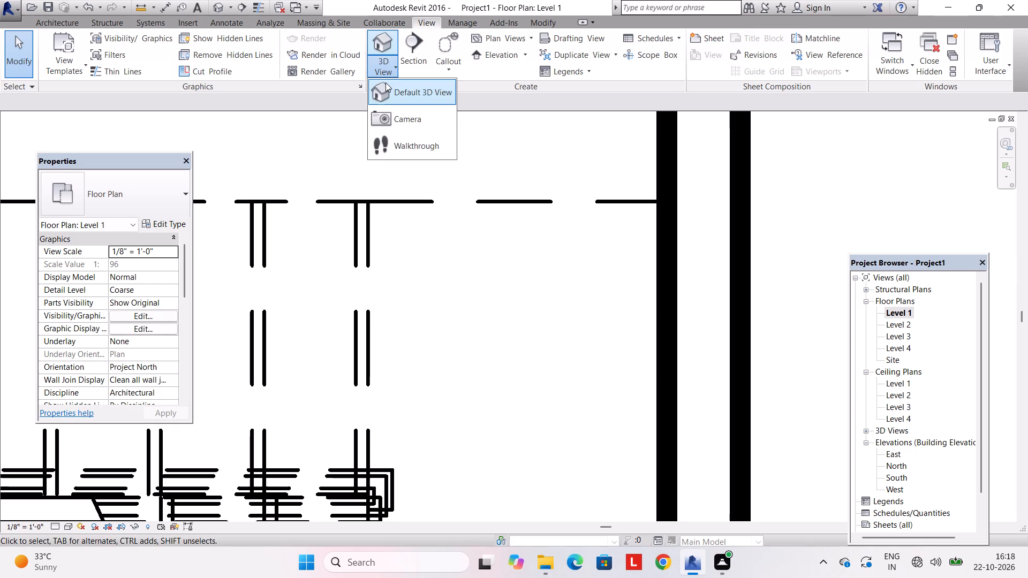
pyautogui.click(385, 85)
pyautogui.scroll(4, 434, 213)
pyautogui.moveTo(428, 216); pyautogui.dragTo(476, 320, button='middle')
pyautogui.moveTo(445, 229); pyautogui.dragTo(427, 134, button='middle')
pyautogui.moveTo(433, 157); pyautogui.dragTo(441, 276, button='middle')
pyautogui.keyDown('shift'); pyautogui.moveTo(441, 282); pyautogui.dragTo(438, 301, button='middle'); pyautogui.keyUp('shift')
pyautogui.click(429, 192)
pyautogui.keyDown('shift'); pyautogui.middleClick(435, 223); pyautogui.keyUp('shift')
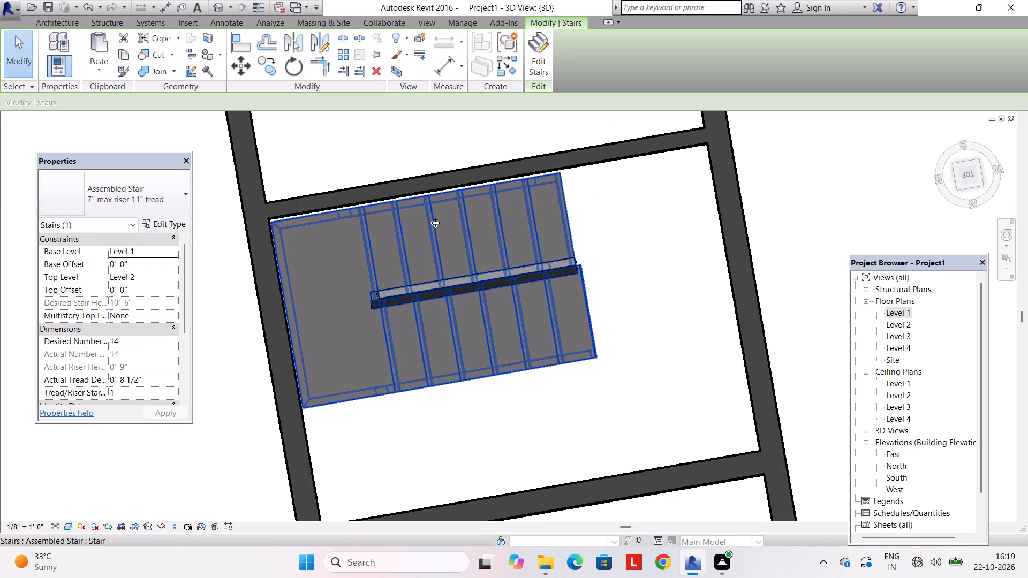
pyautogui.press('Up')
pyautogui.press('Left')
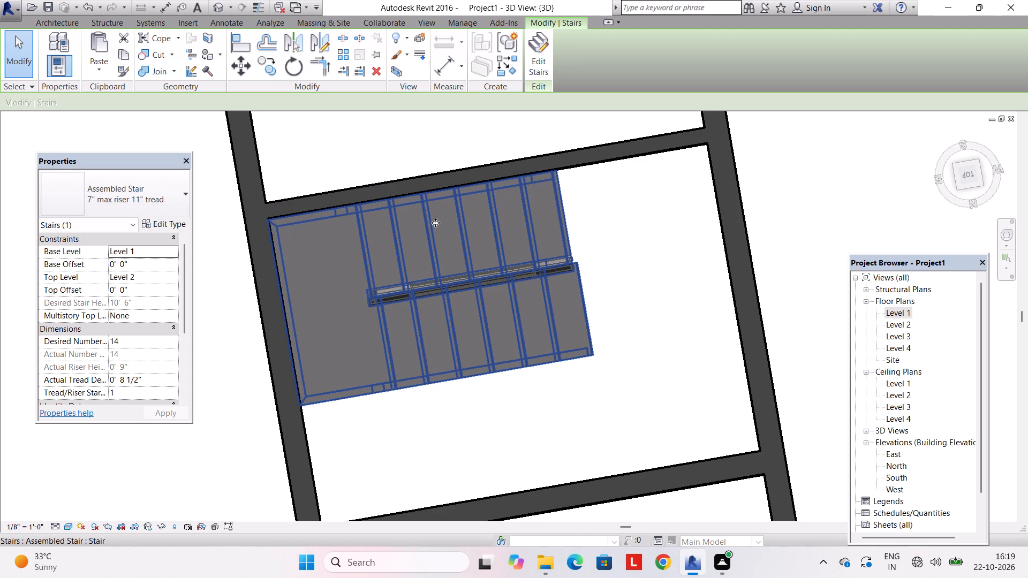
pyautogui.scroll(5, 417, 227)
pyautogui.moveTo(417, 224); pyautogui.dragTo(472, 214, button='middle')
pyautogui.scroll(-4, 447, 223)
pyautogui.press('Escape')
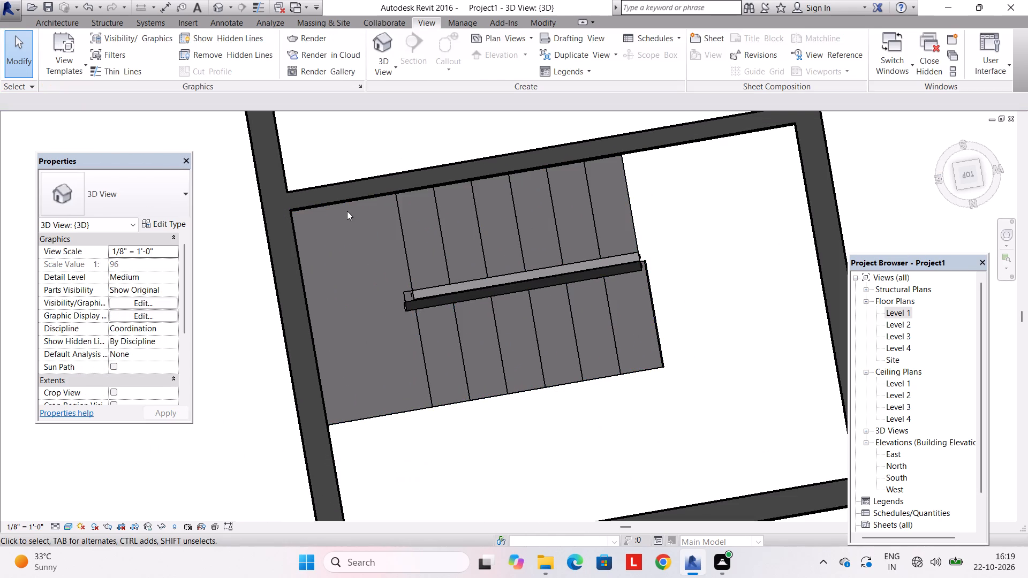
pyautogui.click(347, 206)
pyautogui.press('Escape')
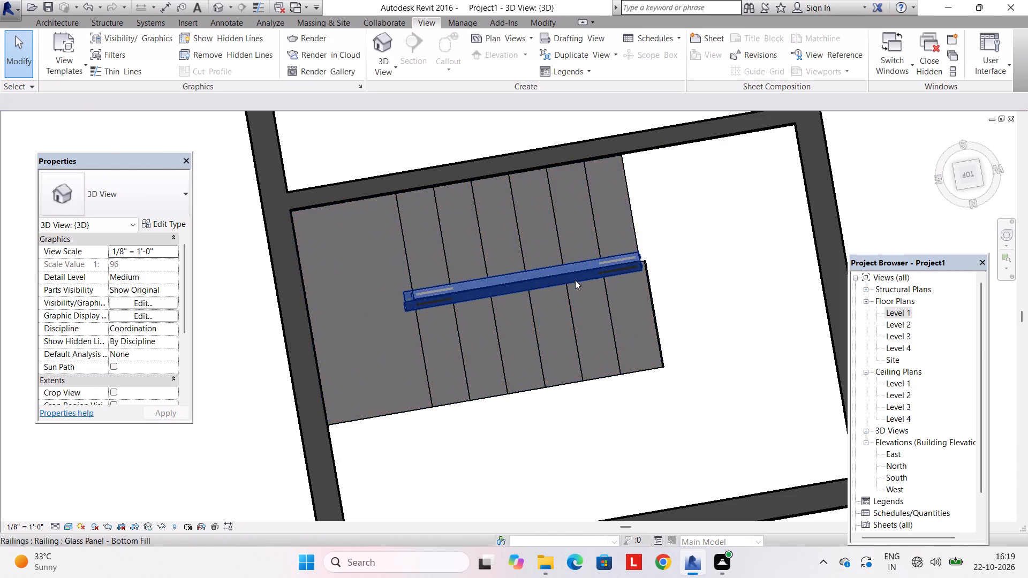
# Delete the Glass Panel - Bottom Fill railing between the two stair flights.
pyautogui.moveTo(575, 280); pyautogui.dragTo(553, 211, button='middle')
pyautogui.keyDown('shift'); pyautogui.moveTo(554, 242); pyautogui.dragTo(535, 197, button='middle'); pyautogui.keyUp('shift')
pyautogui.scroll(-3, 550, 226)
pyautogui.keyDown('shift'); pyautogui.moveTo(571, 257); pyautogui.dragTo(530, 316, button='middle'); pyautogui.keyUp('shift')
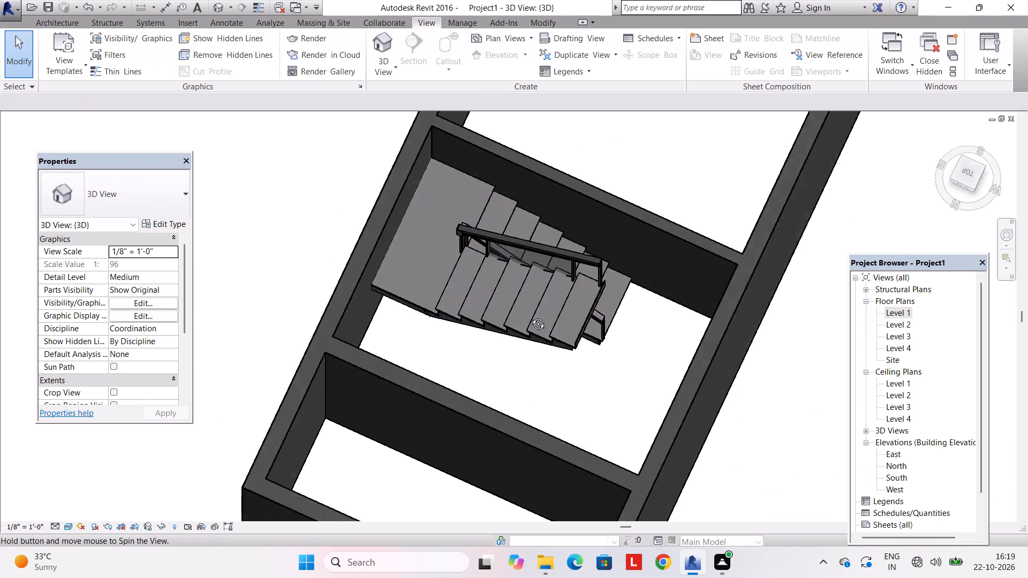
pyautogui.keyDown('shift'); pyautogui.moveTo(530, 316); pyautogui.dragTo(384, 275, button='middle'); pyautogui.keyUp('shift')
pyautogui.scroll(3, 514, 250)
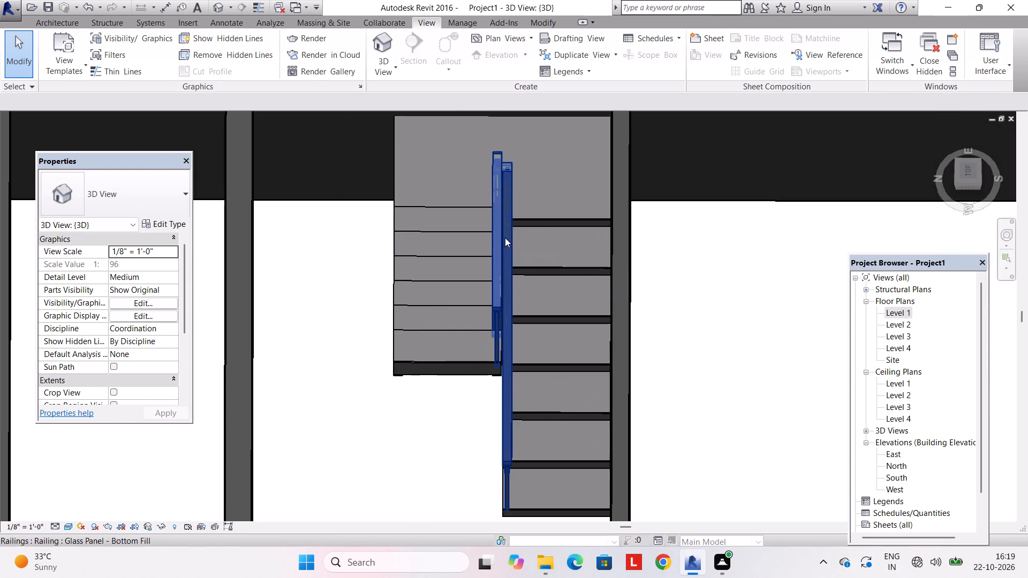
pyautogui.click(501, 237)
pyautogui.press('Delete')
pyautogui.press('Escape')
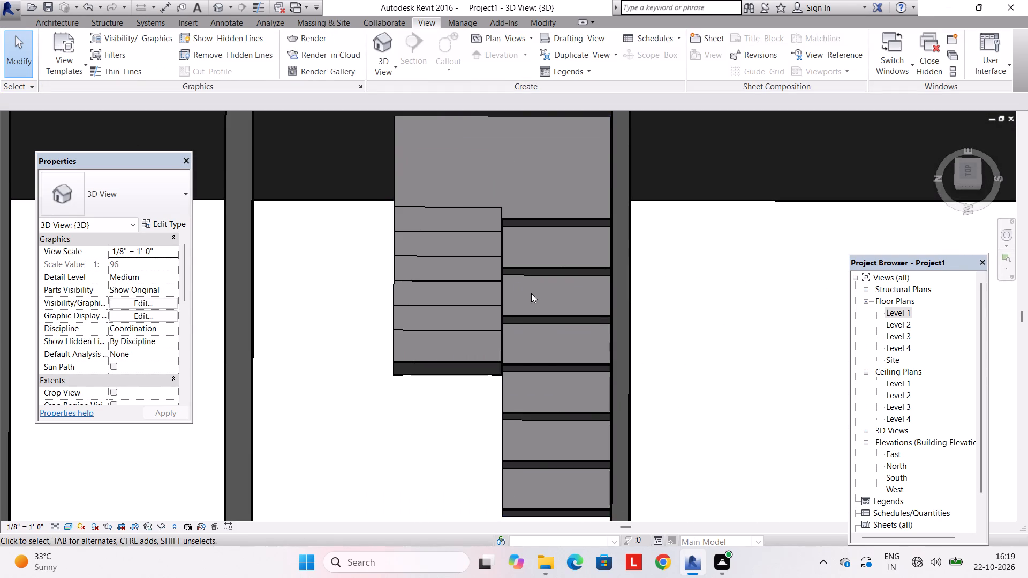
# Examine the stair without its railing and the surrounding rooms from several sides in 3D.
pyautogui.keyDown('shift'); pyautogui.moveTo(535, 301); pyautogui.dragTo(508, 179, button='middle'); pyautogui.keyUp('shift')
pyautogui.scroll(-4, 508, 182)
pyautogui.keyDown('shift'); pyautogui.moveTo(511, 238); pyautogui.dragTo(551, 287, button='middle'); pyautogui.keyUp('shift')
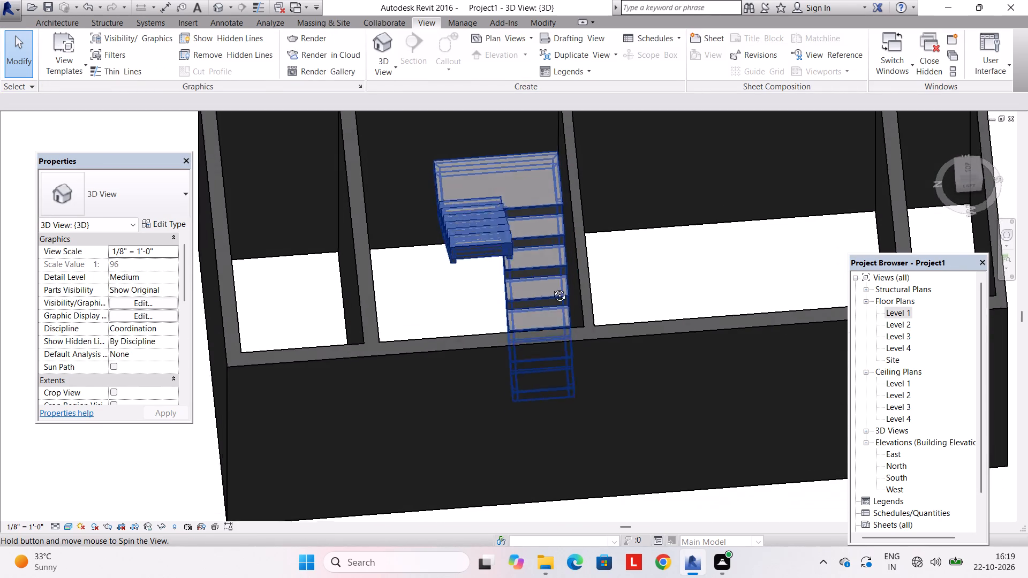
pyautogui.keyDown('shift'); pyautogui.moveTo(551, 287); pyautogui.dragTo(507, 191, button='middle'); pyautogui.keyUp('shift')
pyautogui.moveTo(497, 245); pyautogui.dragTo(553, 322, button='middle')
pyautogui.keyDown('shift'); pyautogui.scroll(-1, 499, 248); pyautogui.keyUp('shift')
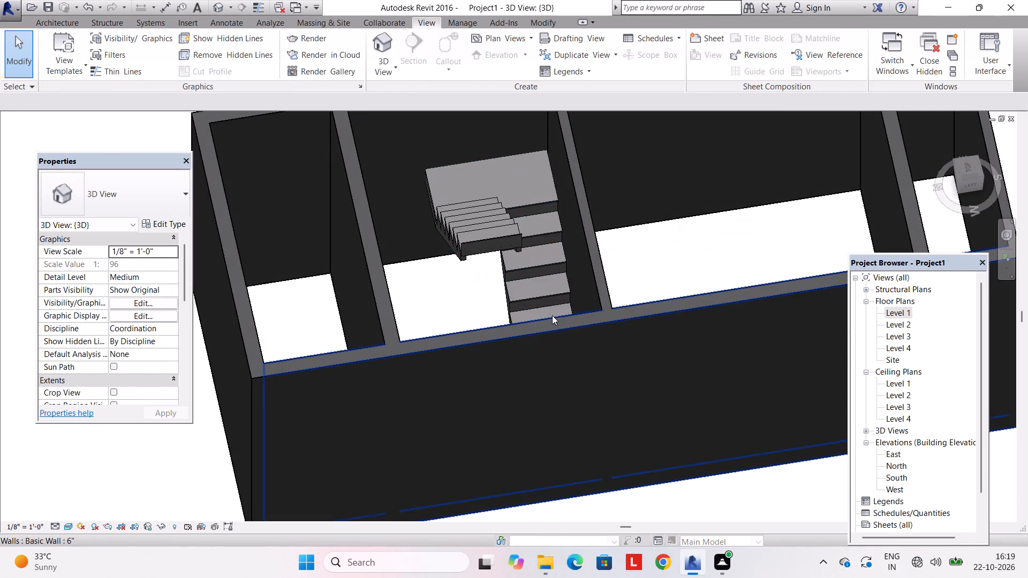
pyautogui.press('Escape')
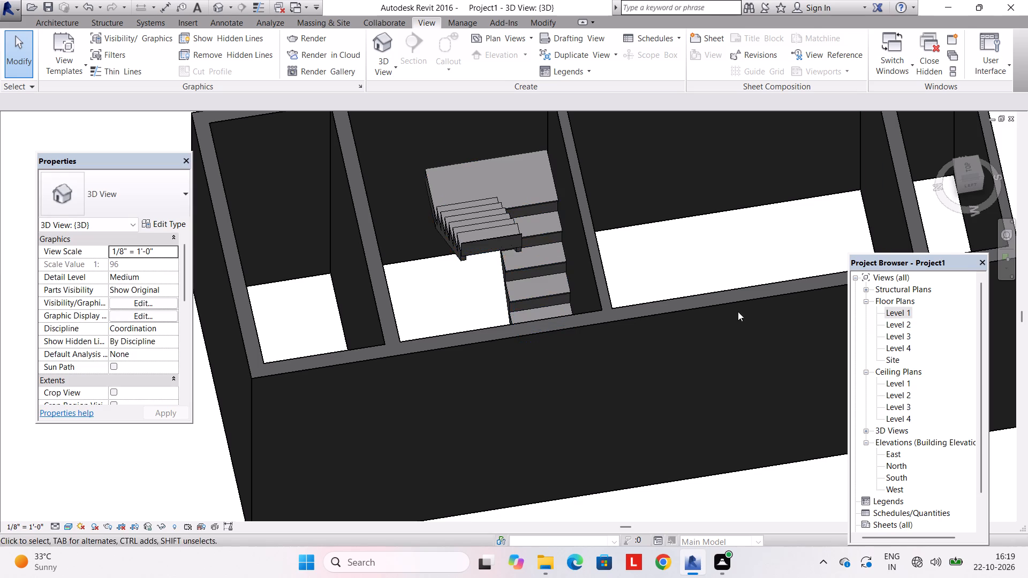
pyautogui.keyDown('shift'); pyautogui.moveTo(737, 311); pyautogui.dragTo(776, 343, button='middle'); pyautogui.keyUp('shift')
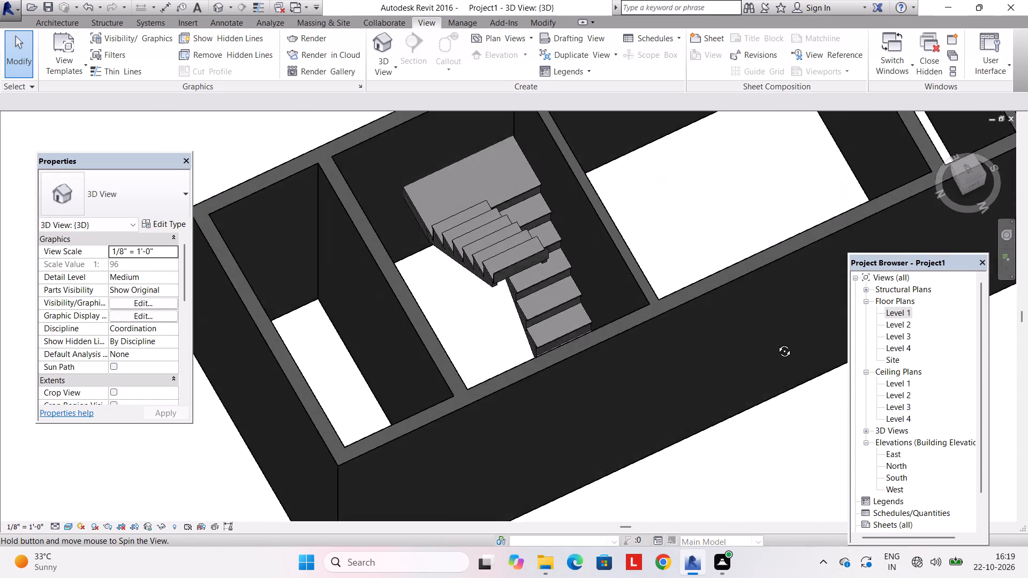
pyautogui.keyDown('shift'); pyautogui.moveTo(776, 343); pyautogui.dragTo(664, 439, button='middle'); pyautogui.keyUp('shift')
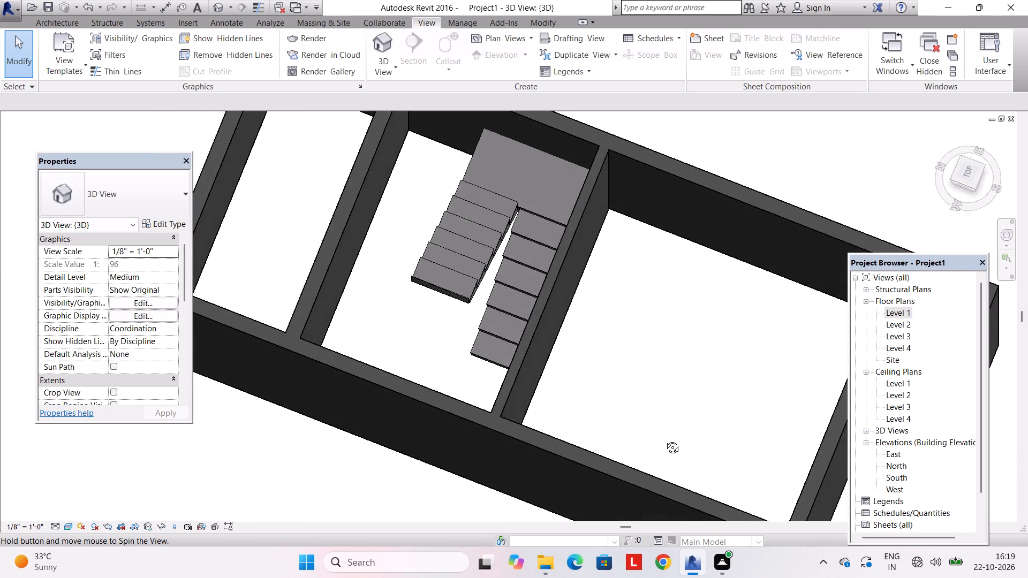
pyautogui.keyDown('shift'); pyautogui.moveTo(664, 439); pyautogui.dragTo(596, 293, button='middle'); pyautogui.keyUp('shift')
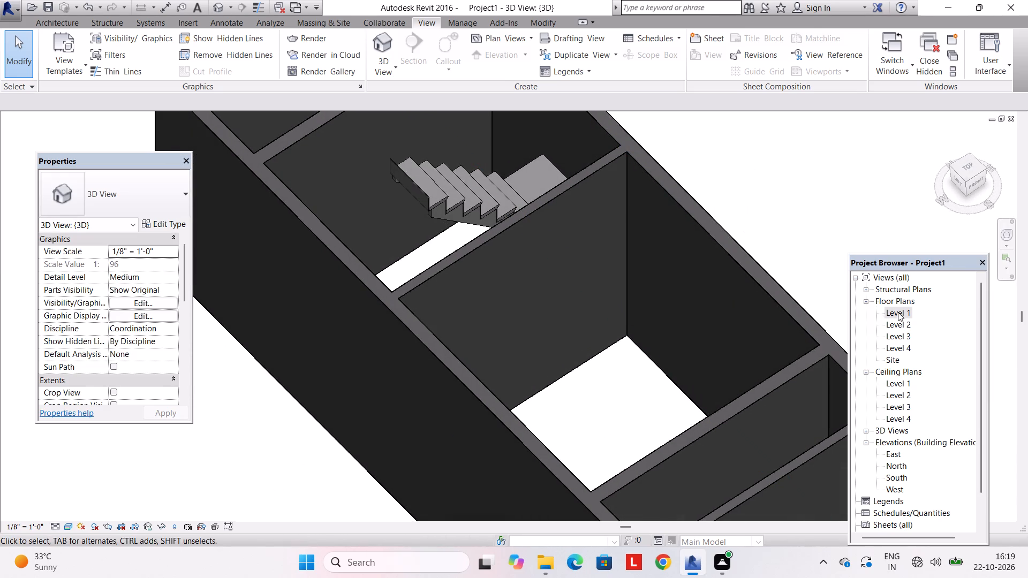
# In the Level 1 plan, draw a 4" wall from 5' along the top wall down to the cross wall, dividing the top room.
pyautogui.doubleClick(898, 312)
pyautogui.scroll(-13, 647, 281)
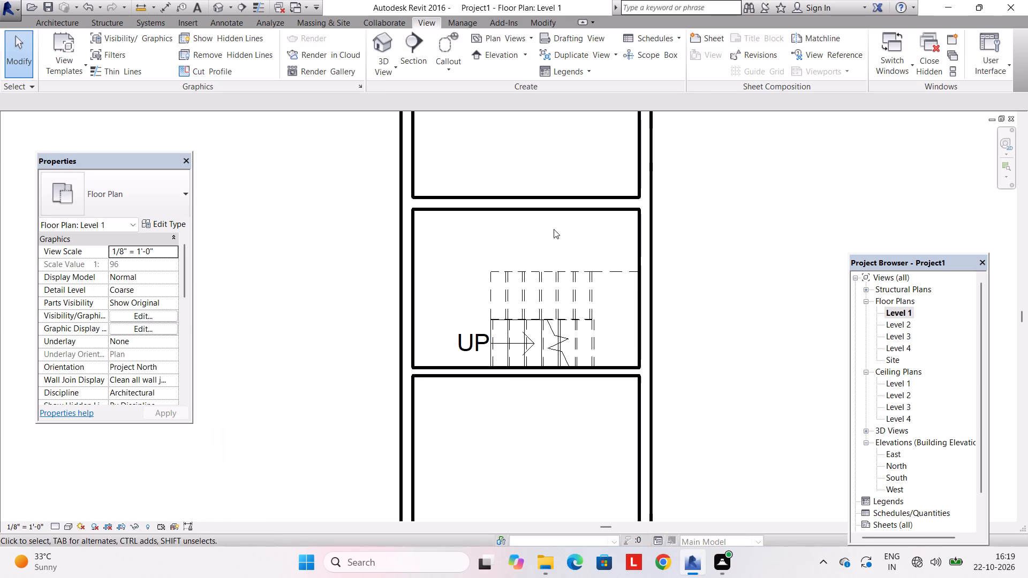
pyautogui.moveTo(553, 228); pyautogui.dragTo(577, 324, button='middle')
pyautogui.scroll(-1, 561, 272)
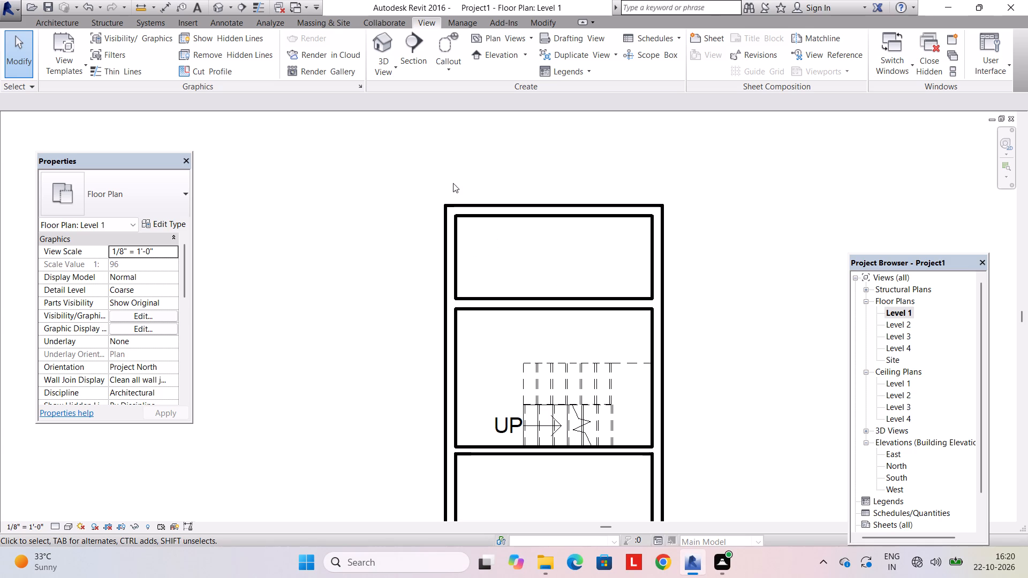
pyautogui.click(65, 25)
pyautogui.click(52, 45)
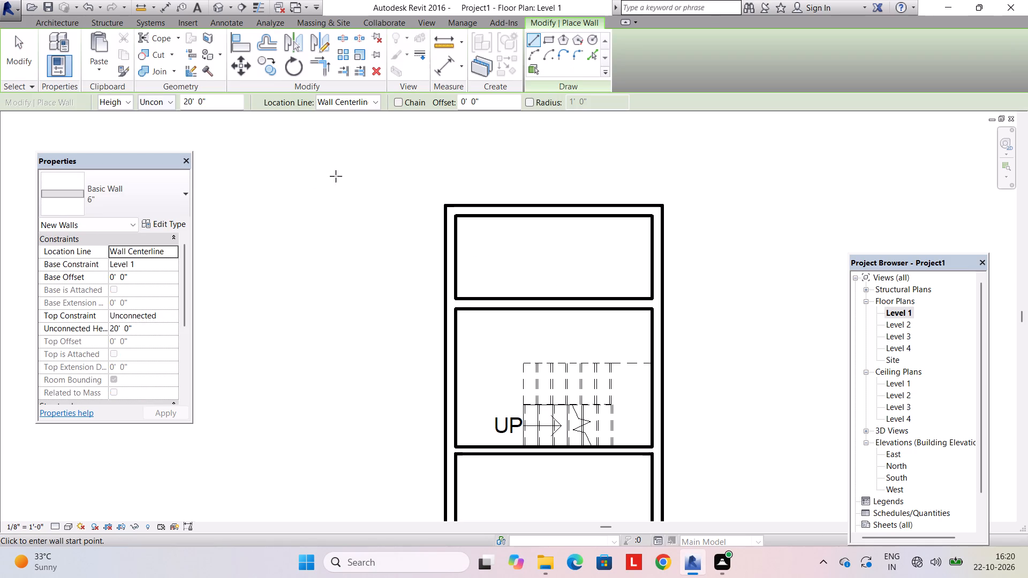
pyautogui.scroll(2, 466, 223)
pyautogui.click(129, 191)
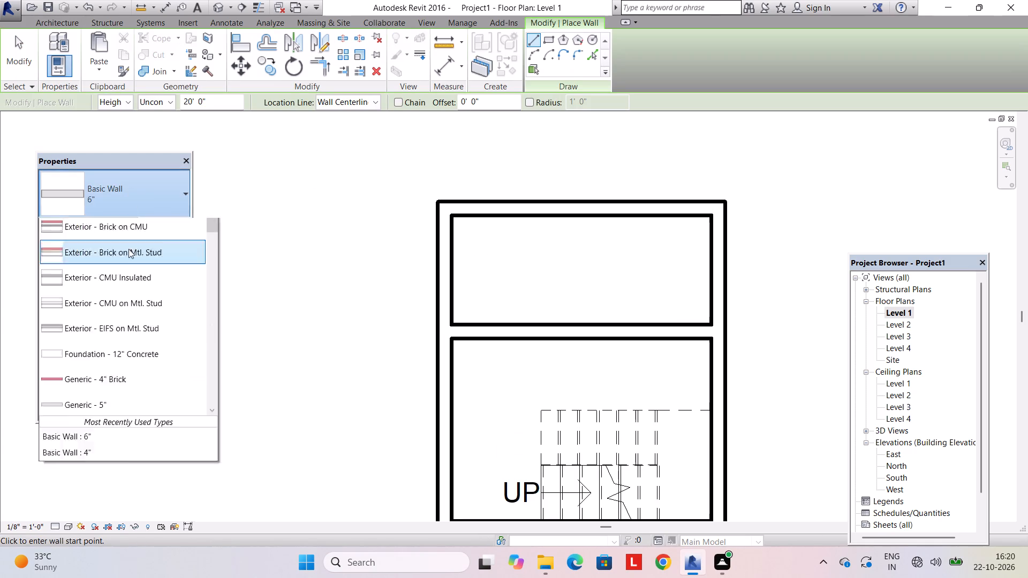
pyautogui.click(114, 270)
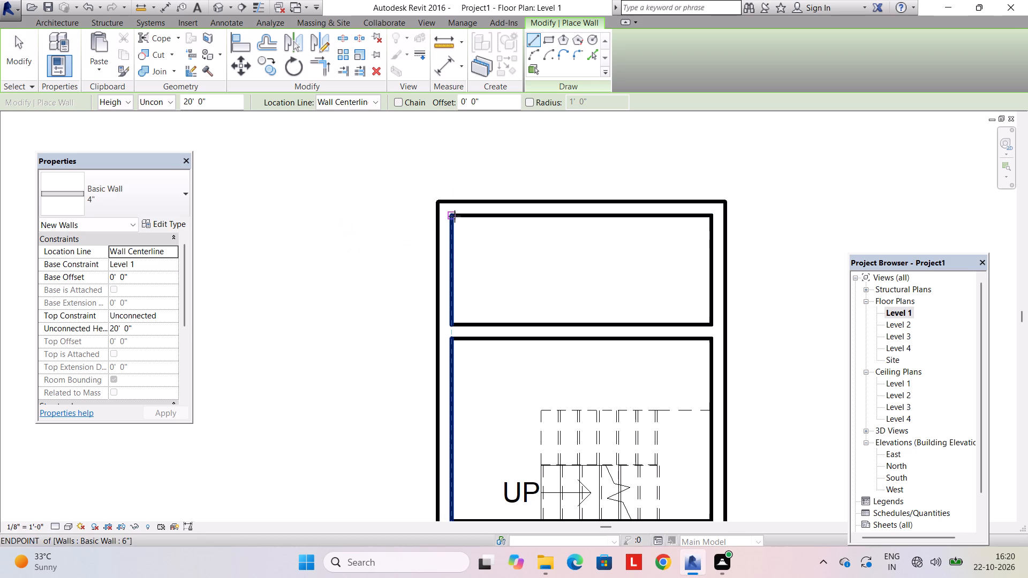
pyautogui.write("5'")
pyautogui.press('Return')
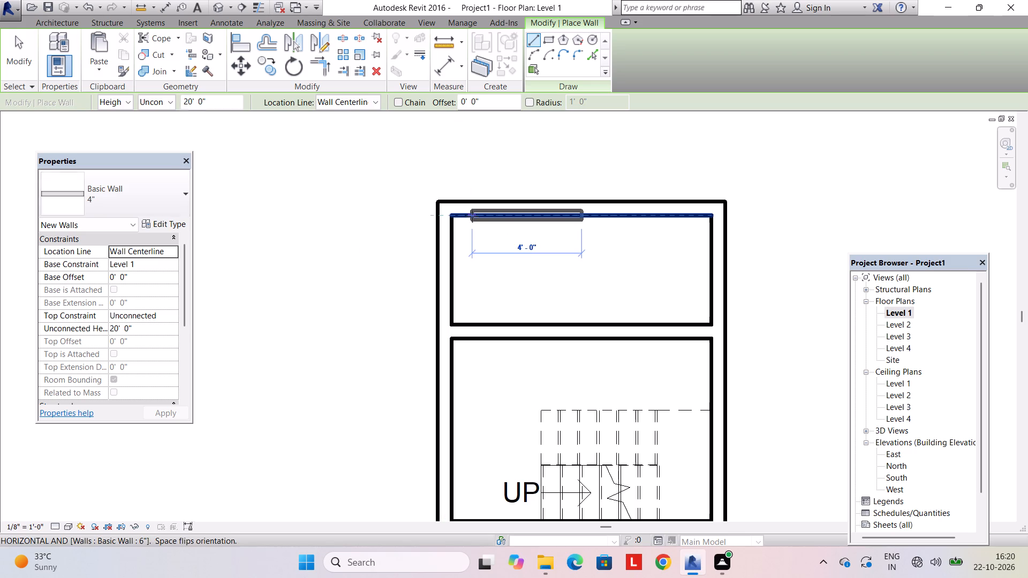
pyautogui.click(584, 323)
pyautogui.press('Escape')
pyautogui.press('Escape')
pyautogui.scroll(-3, 524, 256)
pyautogui.moveTo(526, 257); pyautogui.dragTo(497, 263, button='middle')
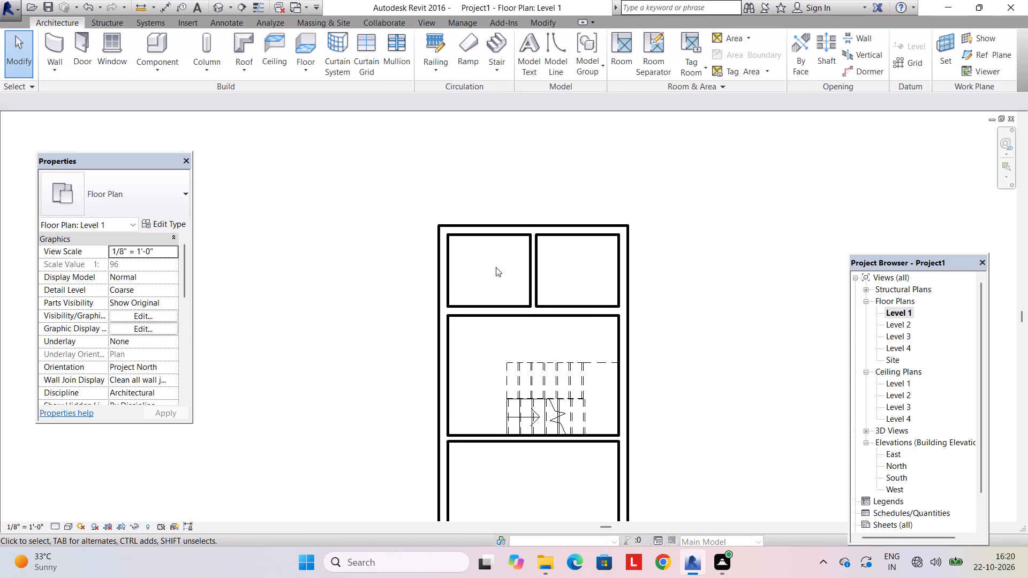
pyautogui.scroll(2, 507, 272)
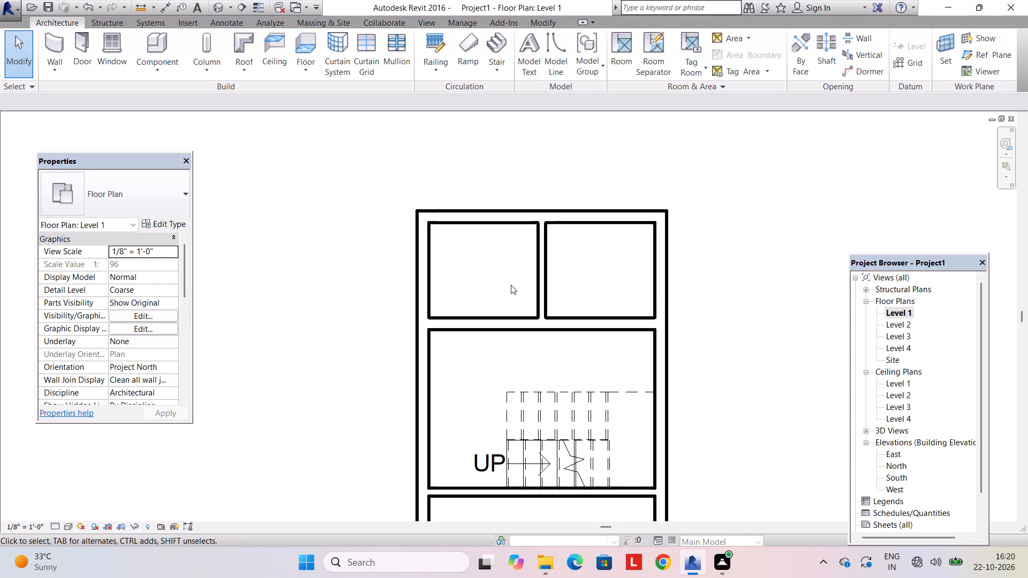
# Set the clear distance between the new 4" wall's right face and the right outer wall's inner face to 5'.
pyautogui.click(539, 285)
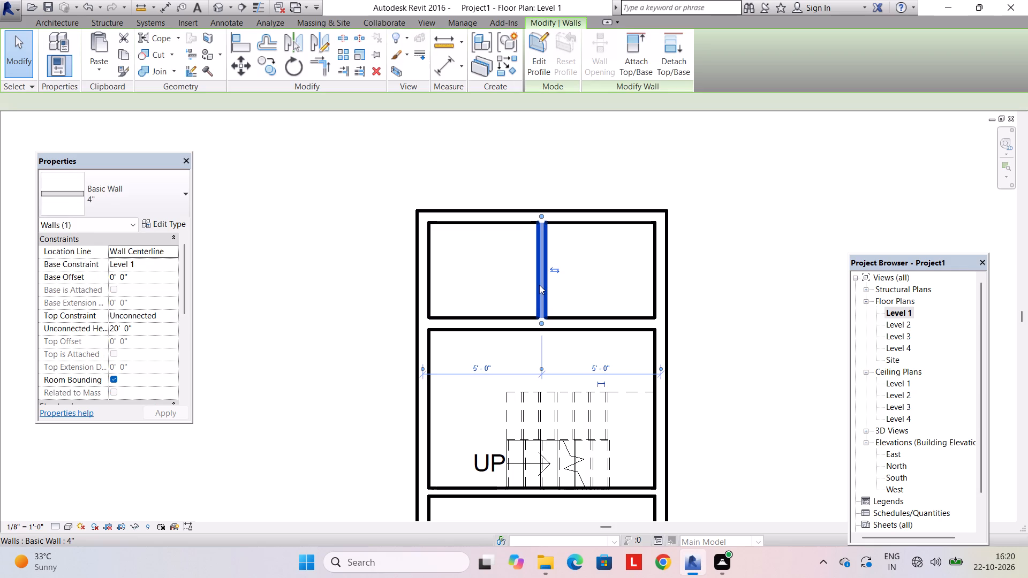
pyautogui.click(588, 311)
pyautogui.click(596, 314)
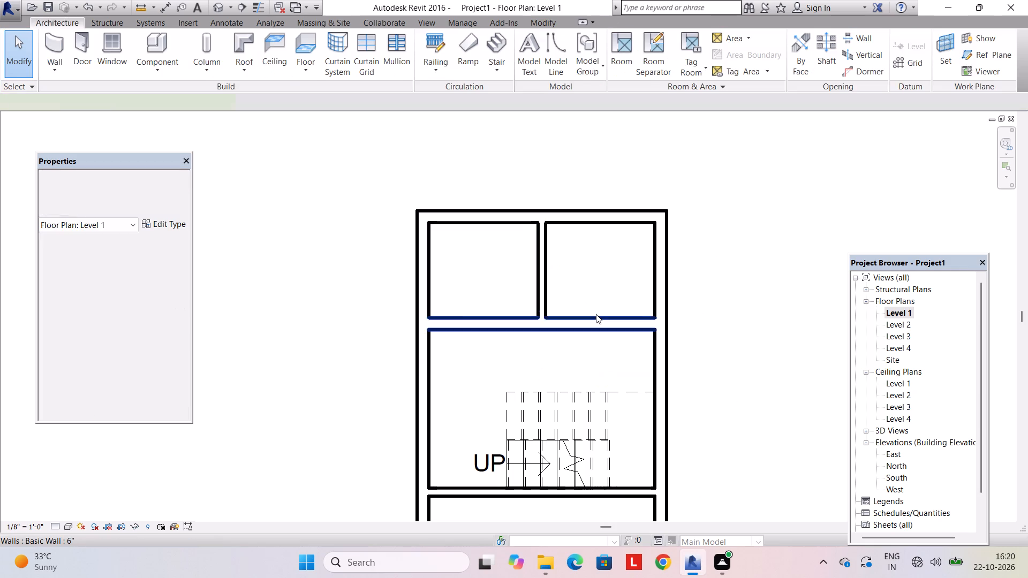
pyautogui.click(607, 218)
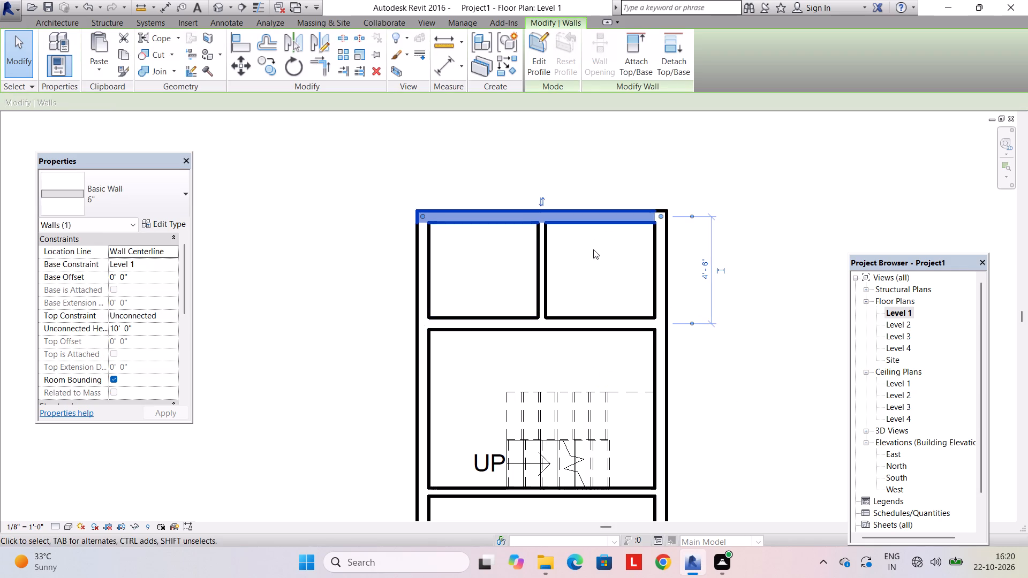
pyautogui.click(538, 290)
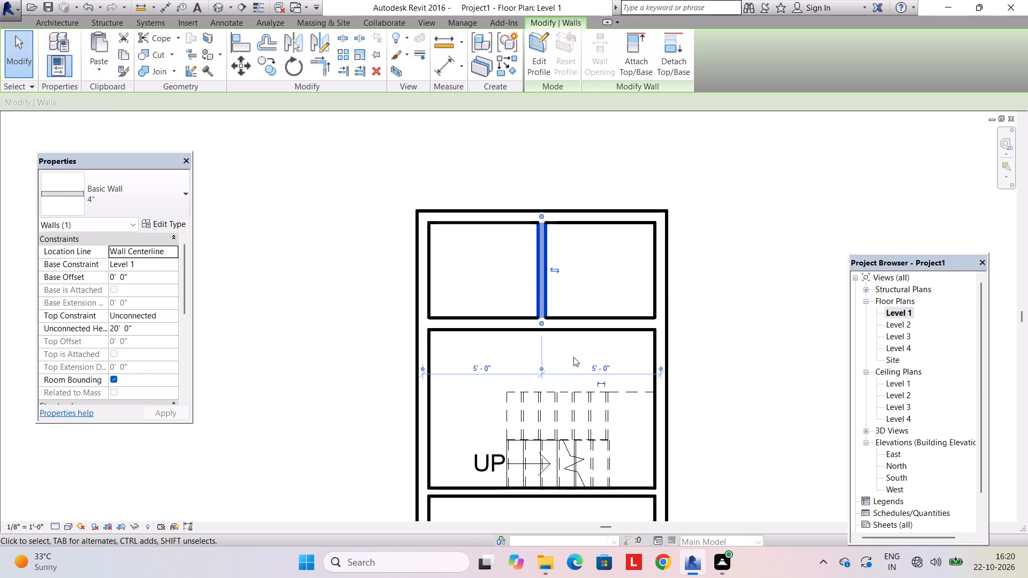
pyautogui.click(660, 367)
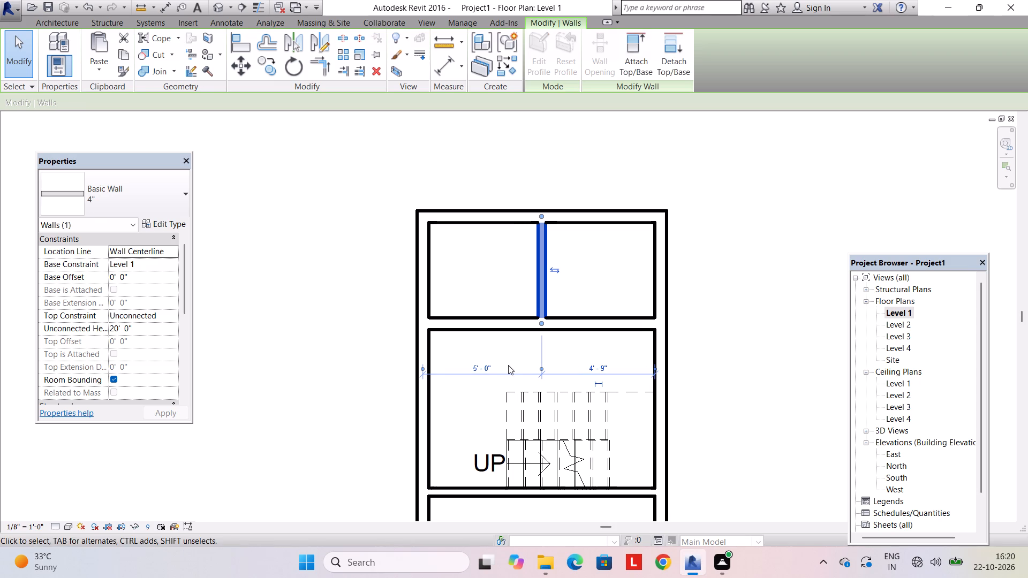
pyautogui.click(539, 368)
pyautogui.click(539, 368)
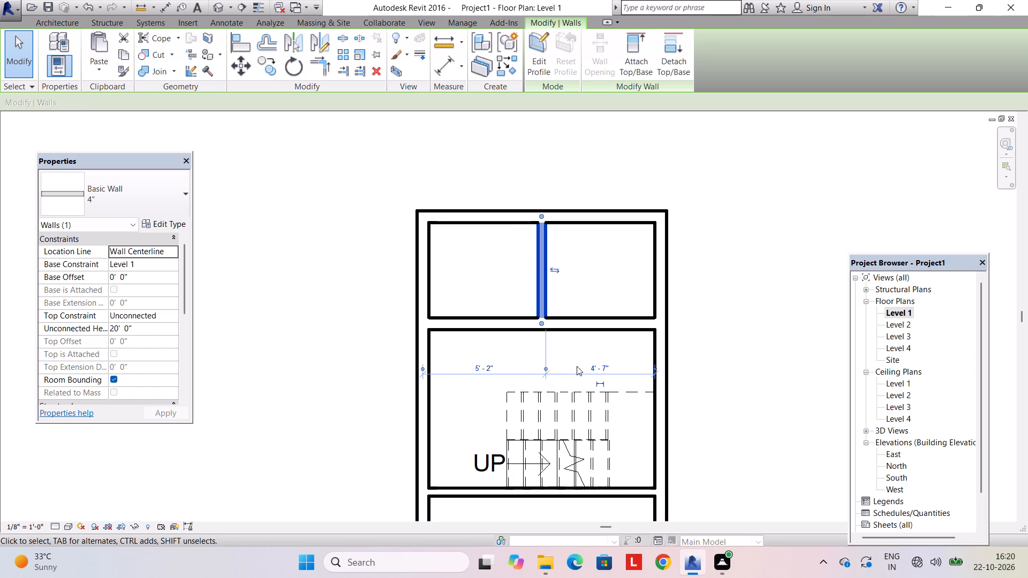
pyautogui.click(604, 366)
pyautogui.write("5'")
pyautogui.press('Return')
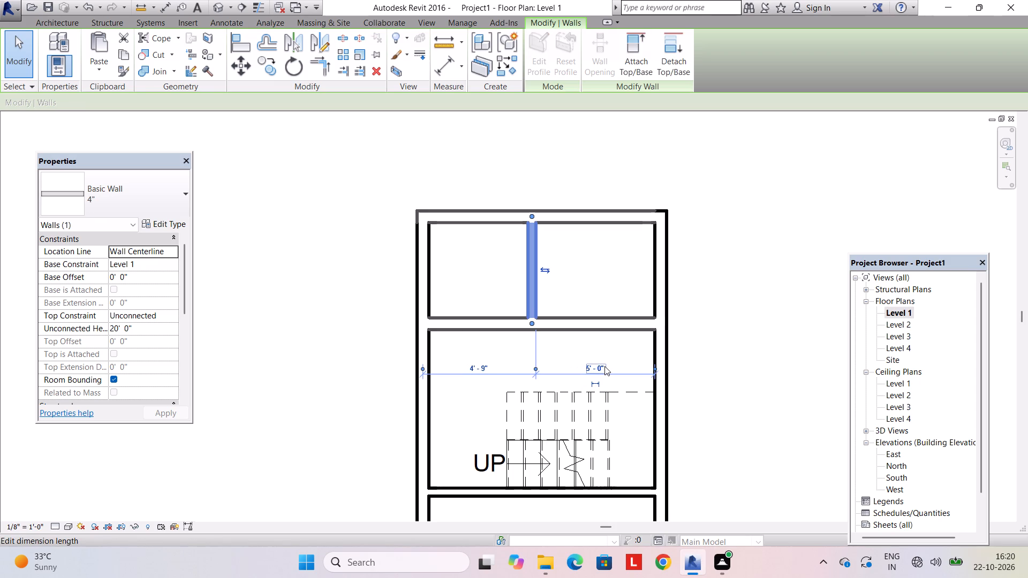
# Examine the divided top rooms, the stair and the cross walls in the Level 1 plan.
pyautogui.press('Escape')
pyautogui.scroll(3, 568, 322)
pyautogui.scroll(-3, 568, 323)
pyautogui.moveTo(568, 343); pyautogui.dragTo(525, 364, button='middle')
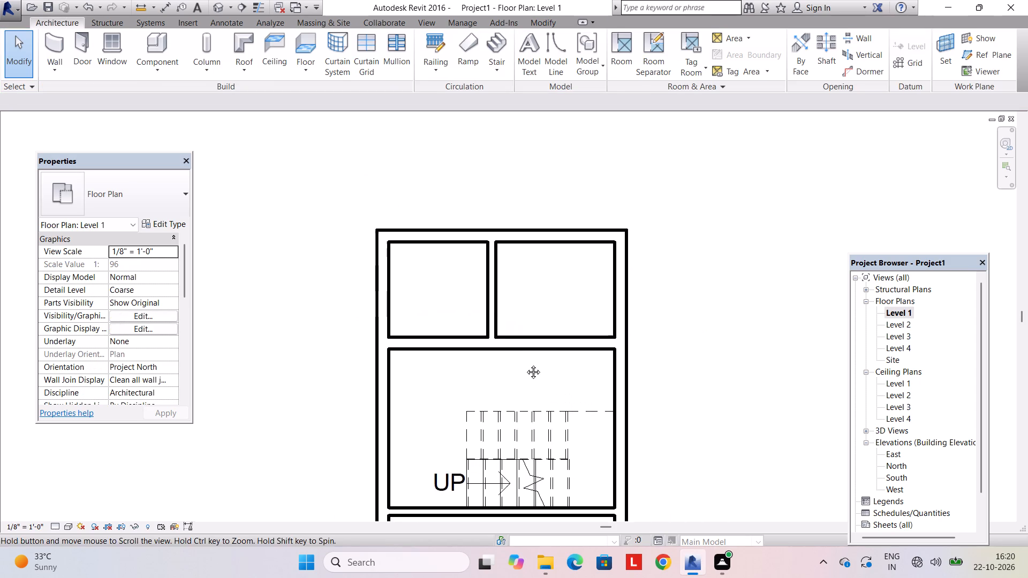
pyautogui.moveTo(525, 364); pyautogui.dragTo(525, 364, button='middle')
pyautogui.scroll(2, 496, 339)
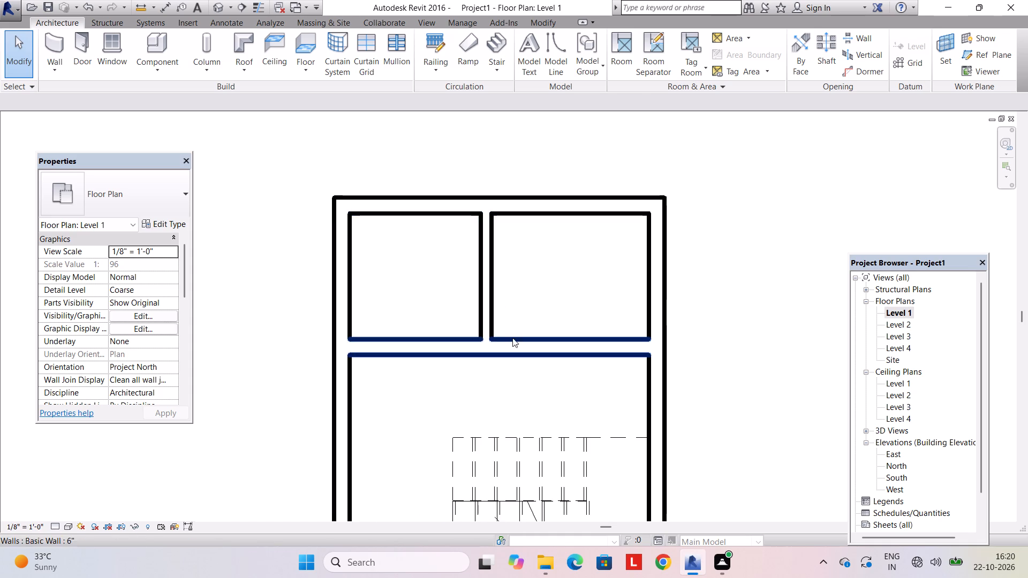
pyautogui.scroll(-8, 438, 286)
pyautogui.moveTo(437, 288); pyautogui.dragTo(459, 317, button='middle')
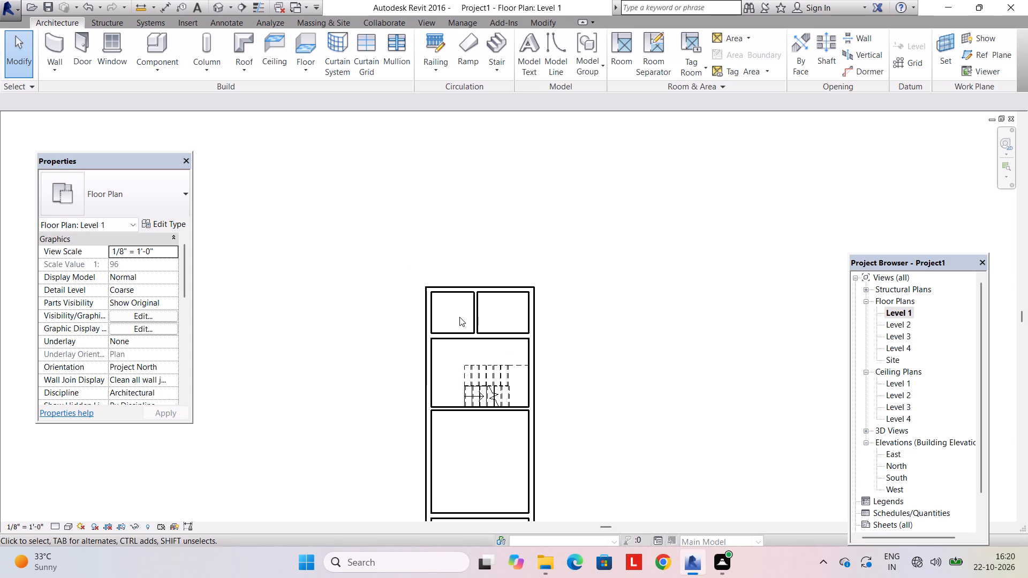
pyautogui.scroll(3, 482, 310)
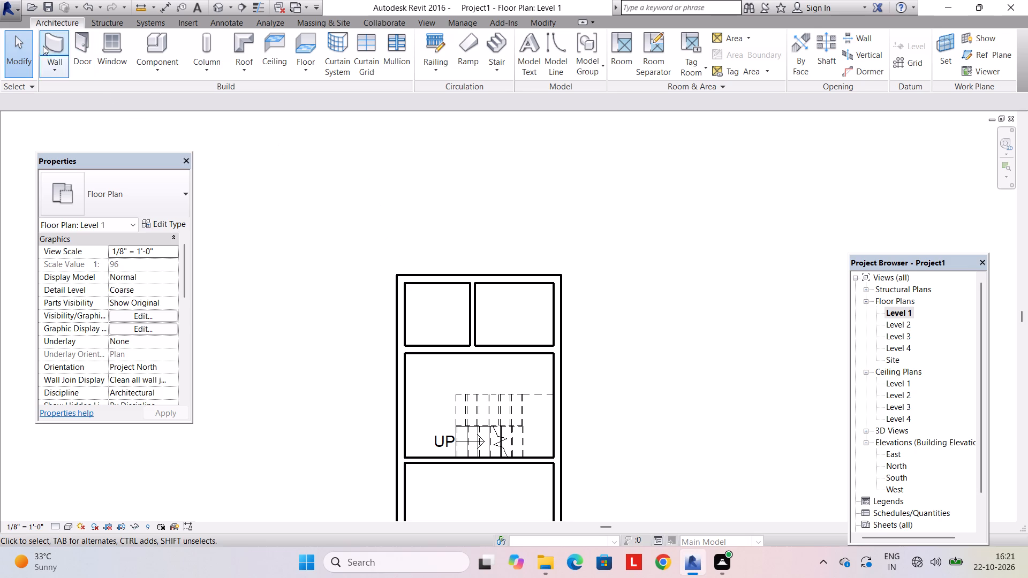
pyautogui.scroll(-3, 160, 202)
pyautogui.moveTo(190, 279); pyautogui.dragTo(190, 203, button='middle')
pyautogui.moveTo(430, 432); pyautogui.dragTo(402, 347, button='middle')
pyautogui.scroll(3, 397, 357)
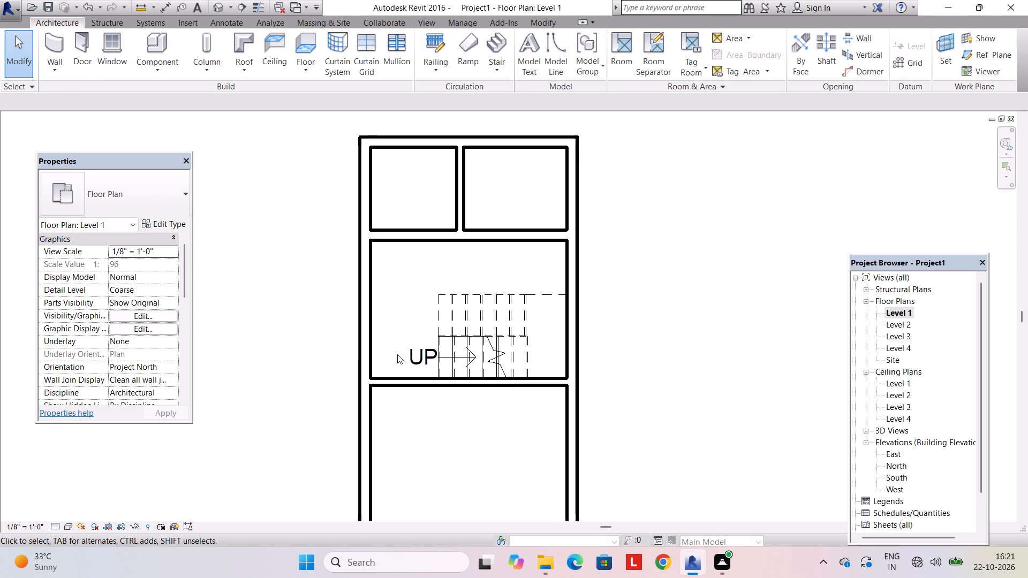
pyautogui.press('Escape')
# Measure along the 4" cross wall below the stair, from the left outer wall's inner face to the stair's first riser.
pyautogui.click(550, 18)
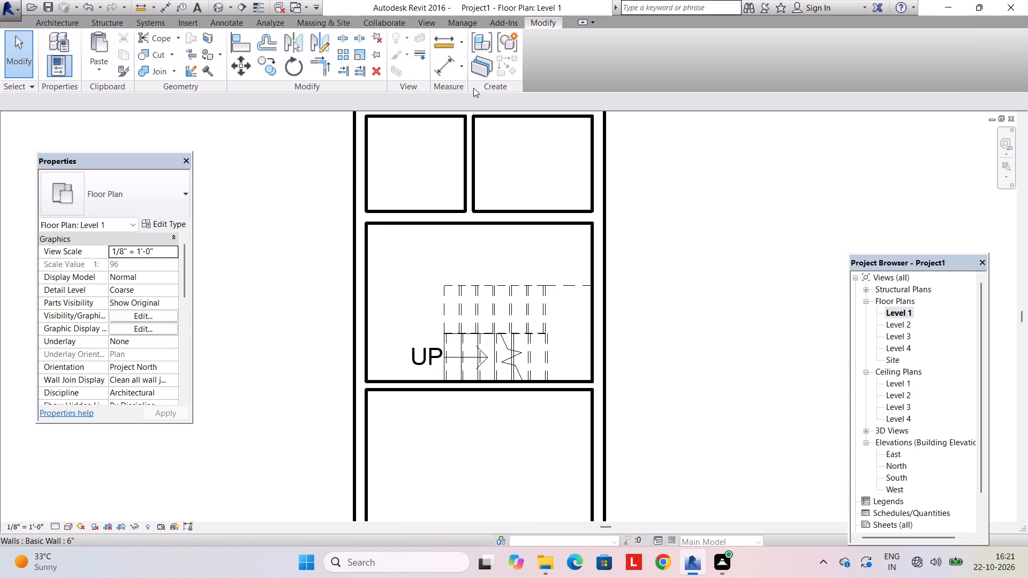
pyautogui.click(445, 47)
pyautogui.scroll(7, 368, 417)
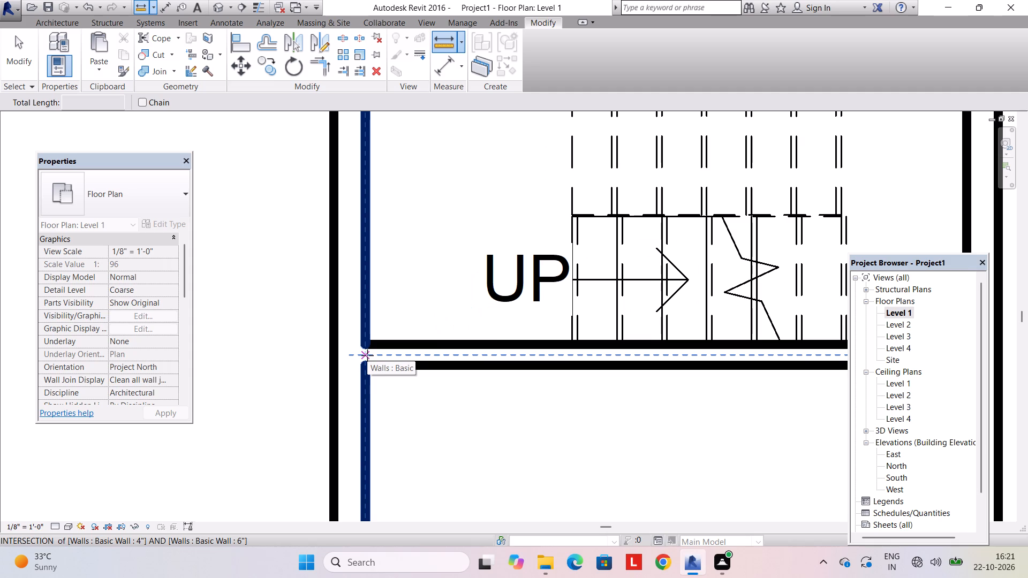
pyautogui.press('Escape')
pyautogui.click(439, 44)
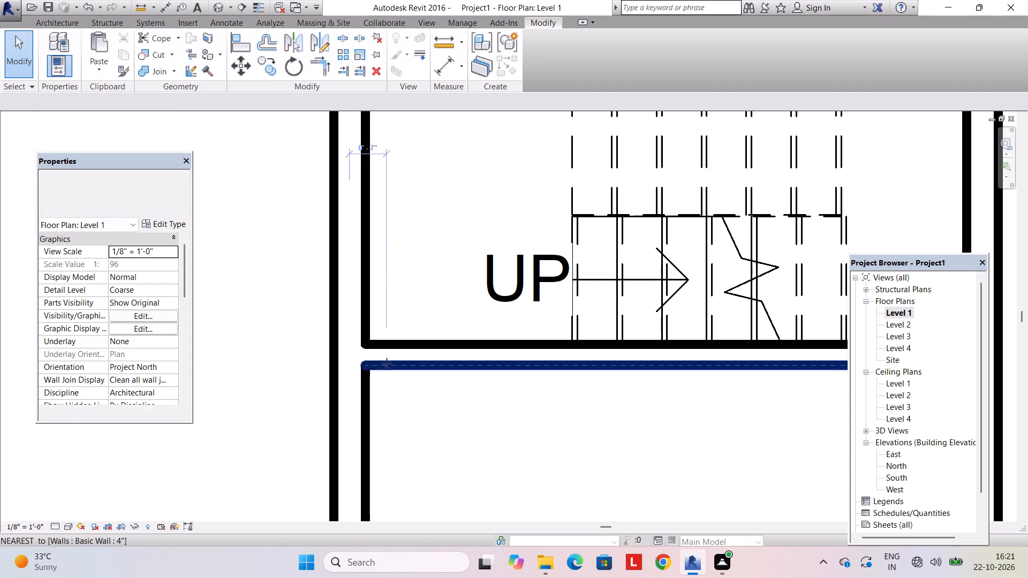
pyautogui.click(366, 343)
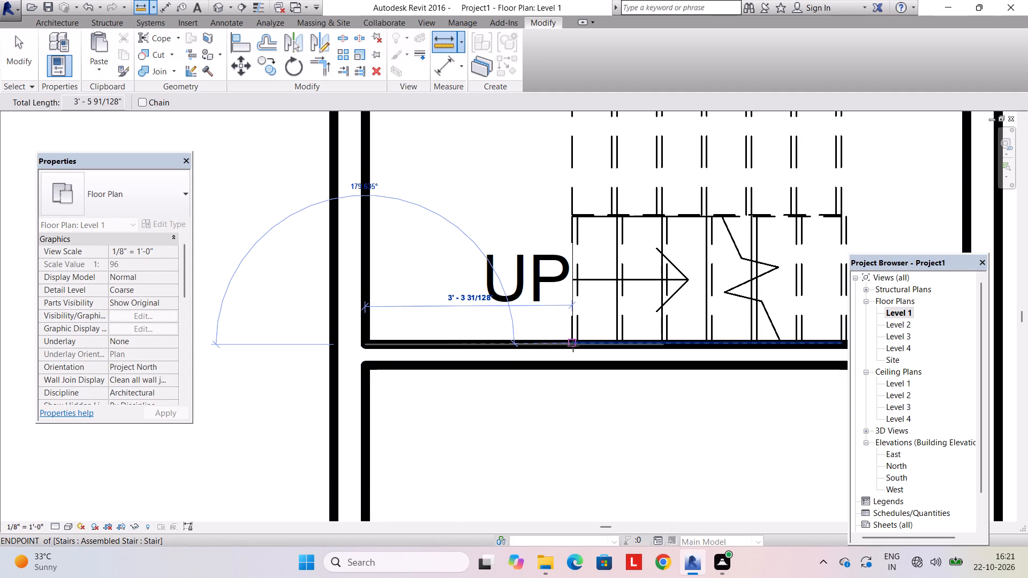
pyautogui.press('Escape')
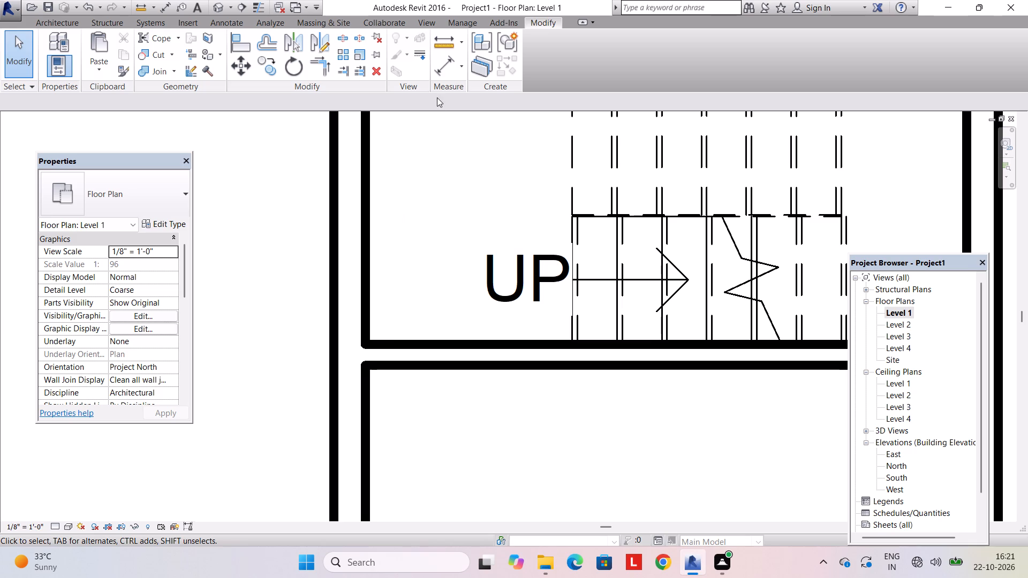
# Split the 4" wall below the stair about 7" from the left wall's centreline and just before the first riser, deleting the segment between.
pyautogui.click(341, 43)
pyautogui.click(387, 354)
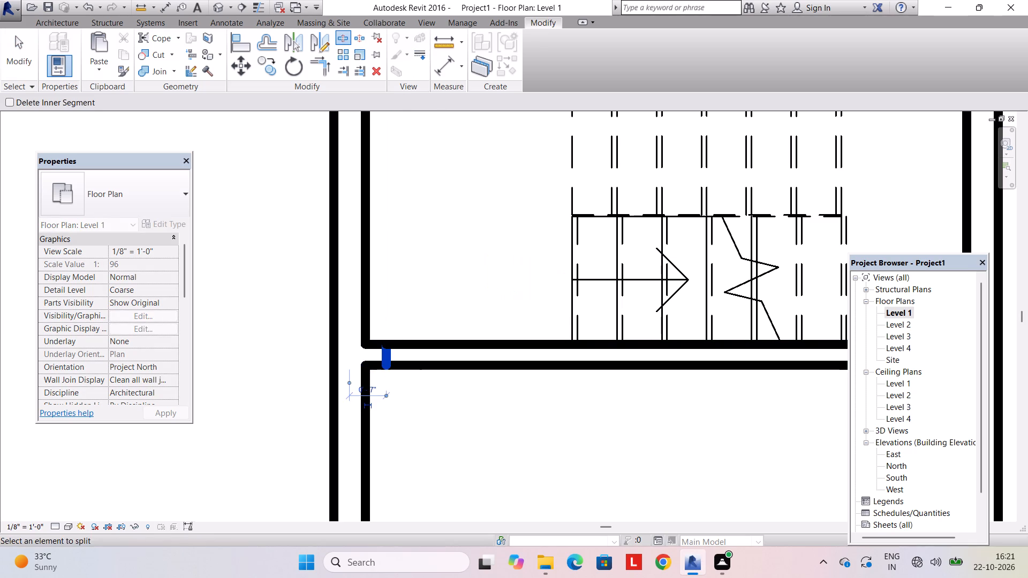
pyautogui.press('Escape')
pyautogui.press('Escape')
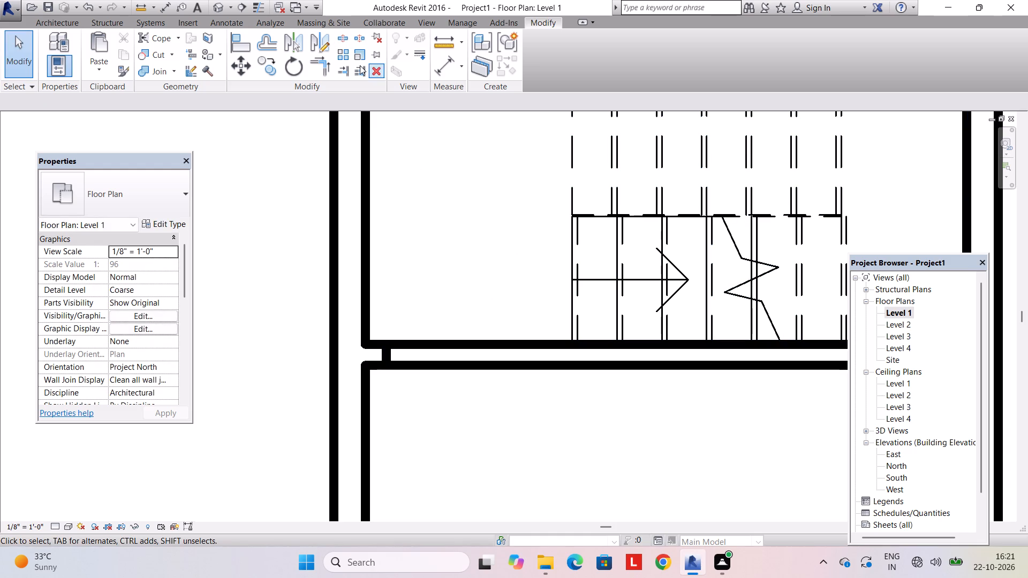
pyautogui.click(339, 34)
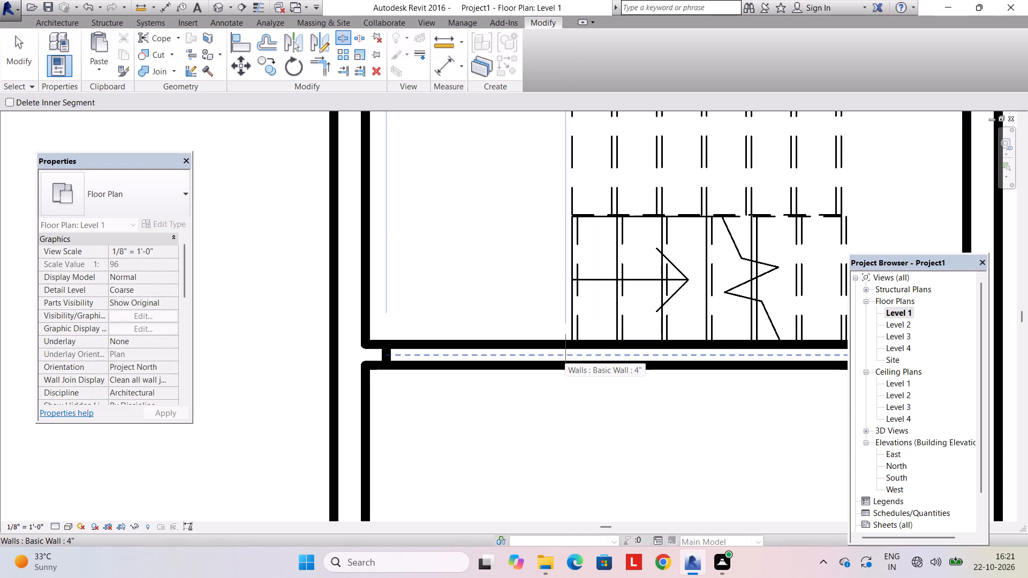
pyautogui.click(565, 357)
pyautogui.press('Escape')
pyautogui.press('Escape')
pyautogui.click(461, 367)
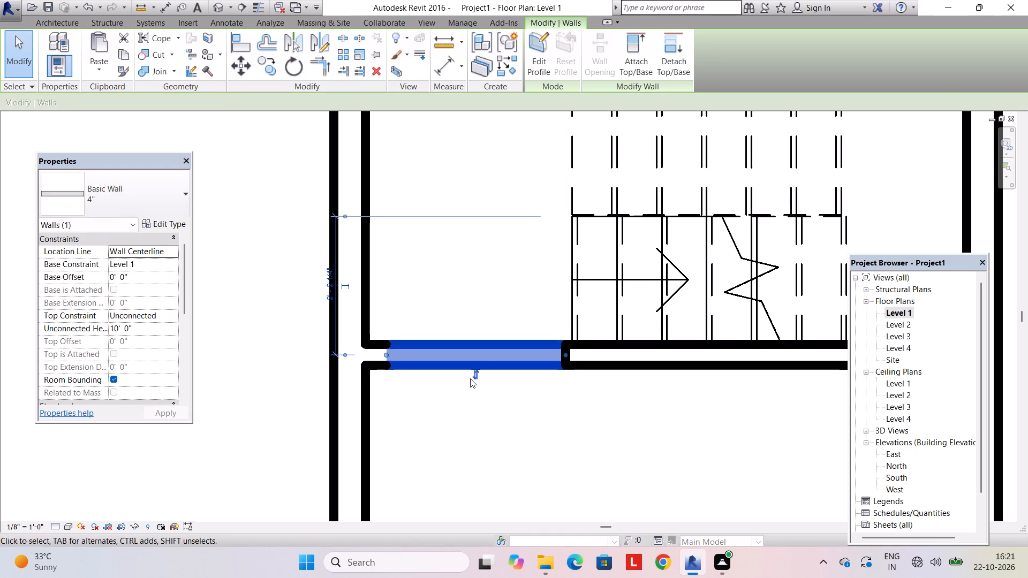
pyautogui.press('Delete')
pyautogui.press('Escape')
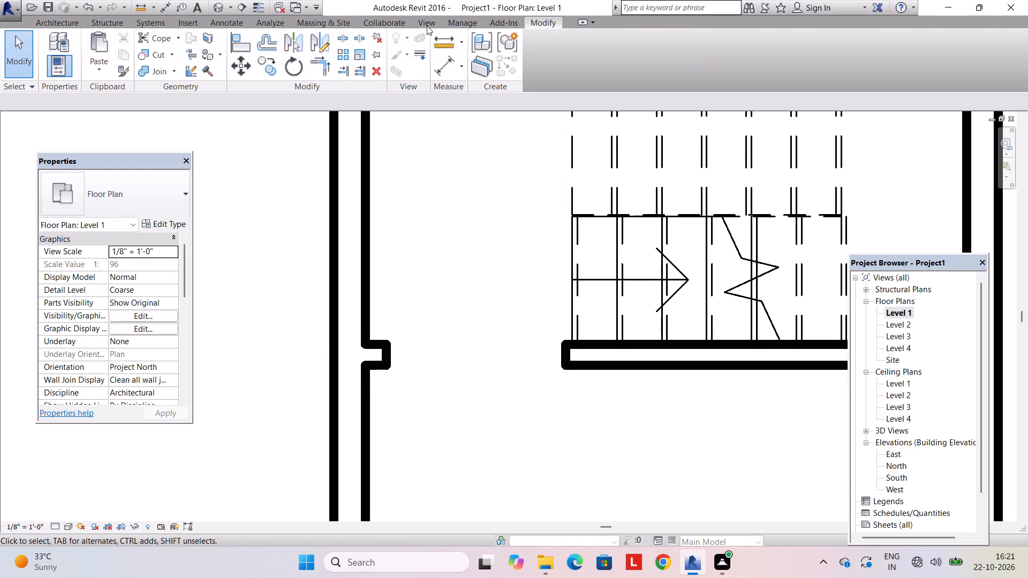
# In the 3D view, set the unconnected height of the 4" wall dividing the top room to 10'.
pyautogui.click(427, 25)
pyautogui.click(387, 44)
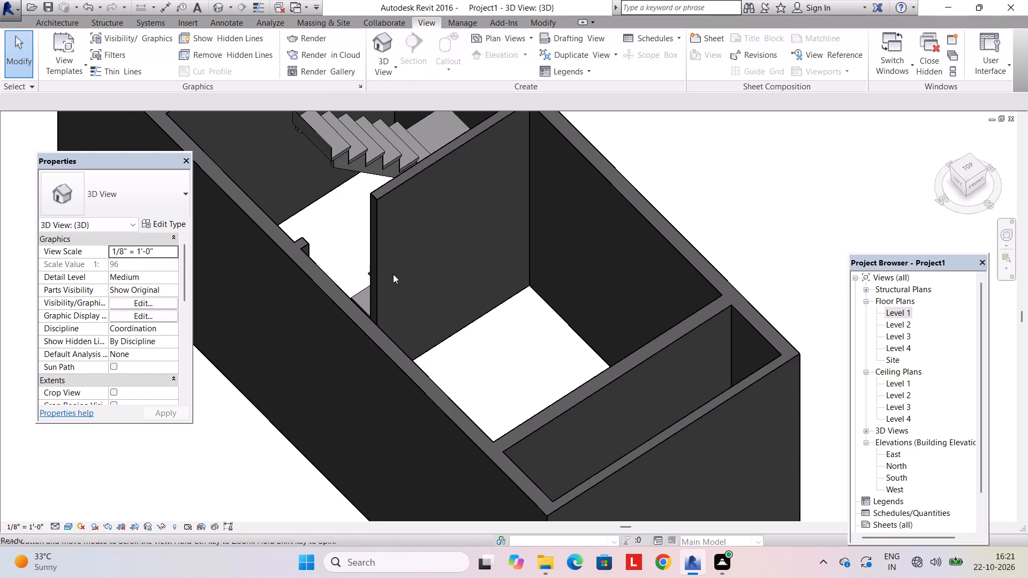
pyautogui.keyDown('shift'); pyautogui.moveTo(457, 348); pyautogui.dragTo(344, 248, button='middle'); pyautogui.keyUp('shift')
pyautogui.scroll(-4, 341, 239)
pyautogui.moveTo(351, 256); pyautogui.dragTo(423, 390, button='middle')
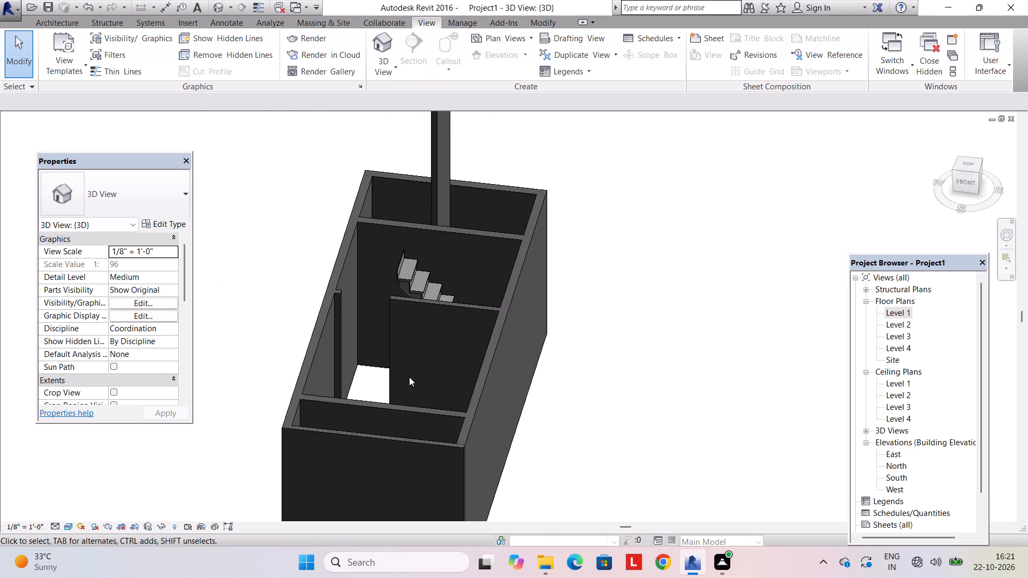
pyautogui.keyDown('shift'); pyautogui.middleClick(408, 376); pyautogui.keyUp('shift')
pyautogui.moveTo(444, 175); pyautogui.dragTo(449, 296, button='middle')
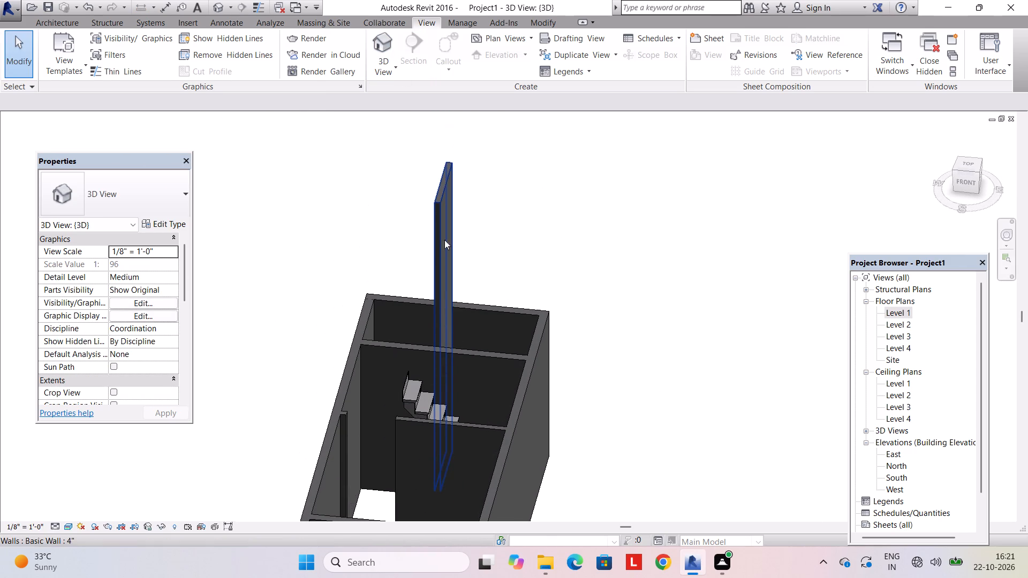
pyautogui.click(436, 196)
pyautogui.click(163, 329)
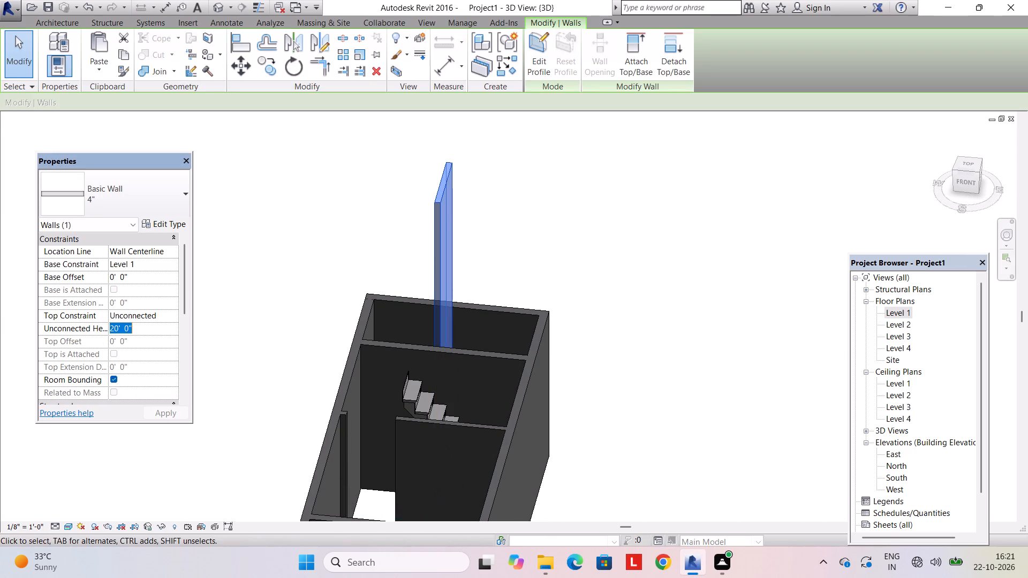
pyautogui.write("10'")
pyautogui.press('Return')
pyautogui.press('Return')
pyautogui.press('Escape')
pyautogui.press('Escape')
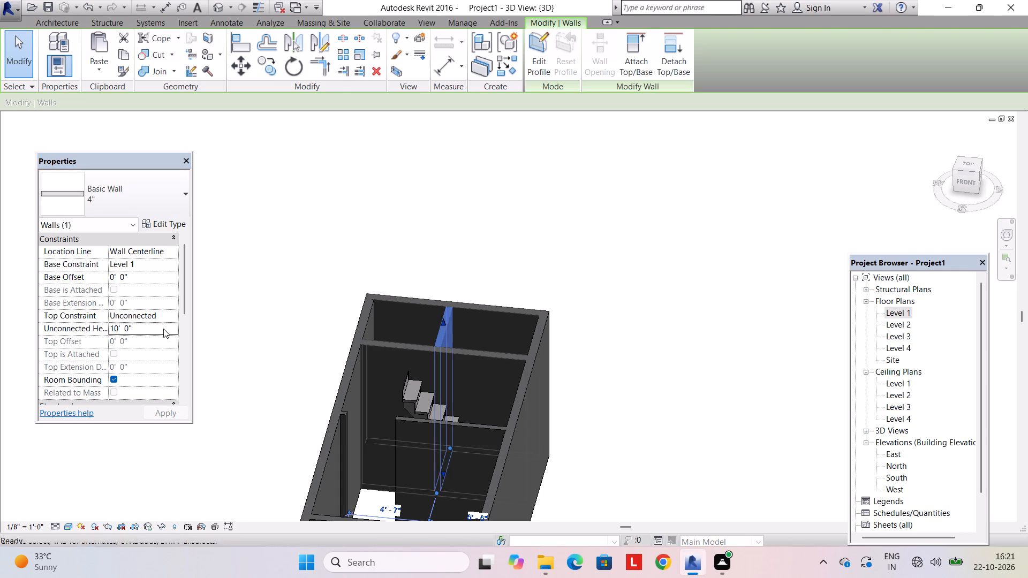
# Examine the rooms, the wall opening beside the stair and the stair from several sides in 3D.
pyautogui.keyDown('shift'); pyautogui.moveTo(296, 341); pyautogui.dragTo(508, 385, button='middle'); pyautogui.keyUp('shift')
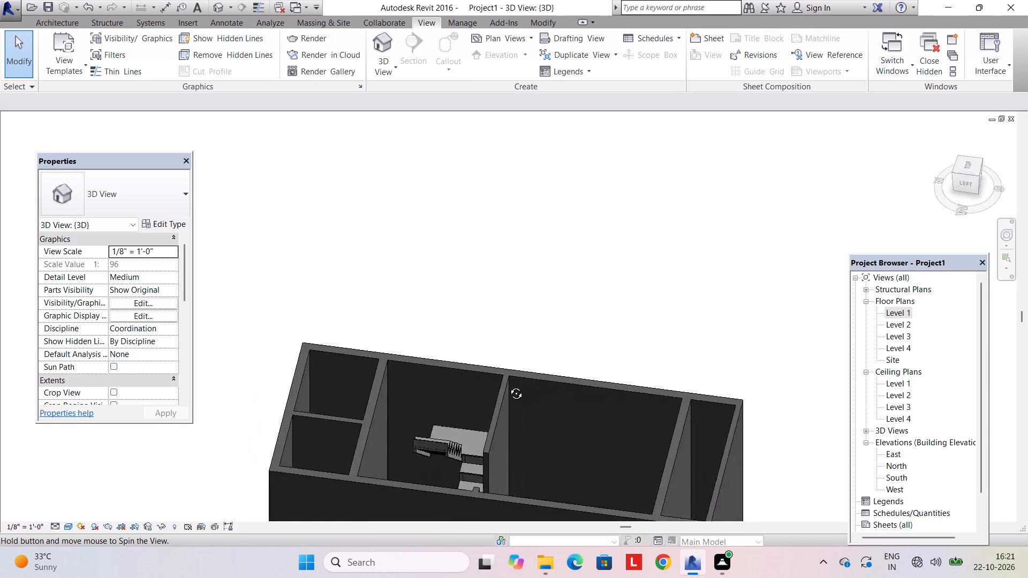
pyautogui.keyDown('shift'); pyautogui.moveTo(508, 385); pyautogui.dragTo(425, 340, button='middle'); pyautogui.keyUp('shift')
pyautogui.scroll(-4, 432, 354)
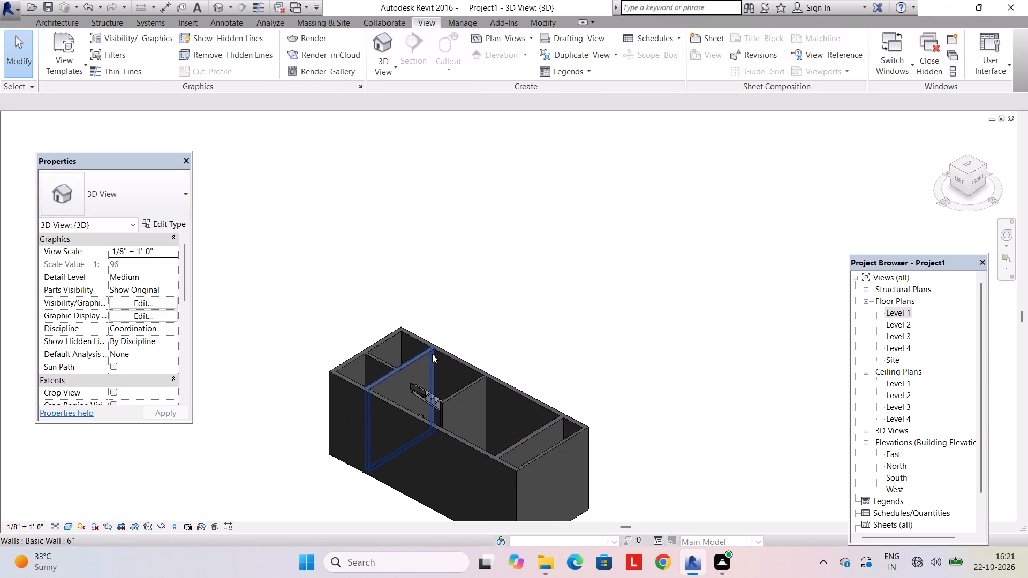
pyautogui.keyDown('shift'); pyautogui.moveTo(432, 354); pyautogui.dragTo(588, 396, button='middle'); pyautogui.keyUp('shift')
pyautogui.keyDown('shift'); pyautogui.scroll(-1, 527, 417); pyautogui.keyUp('shift')
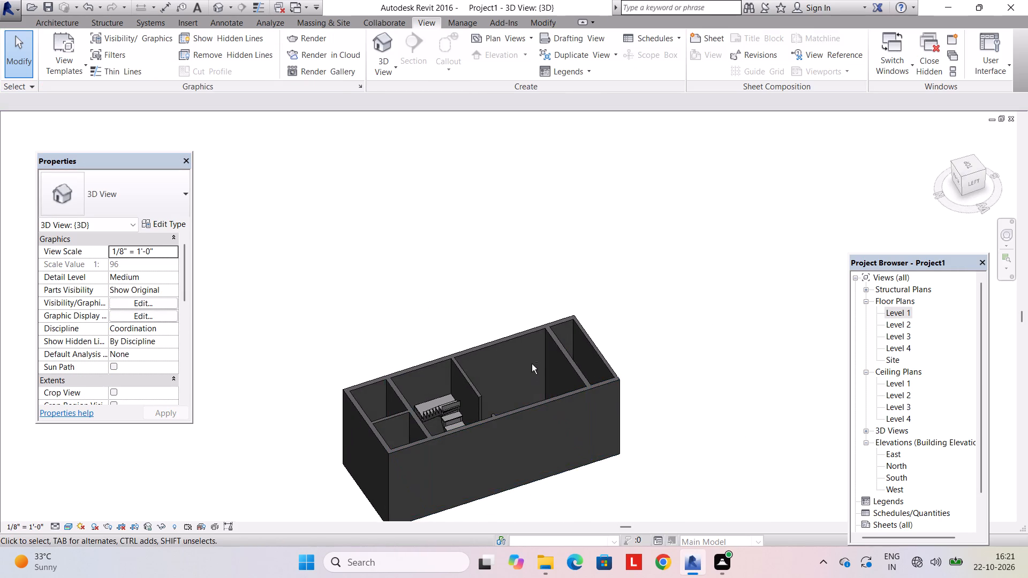
pyautogui.keyDown('shift'); pyautogui.moveTo(523, 371); pyautogui.dragTo(330, 382, button='middle'); pyautogui.keyUp('shift')
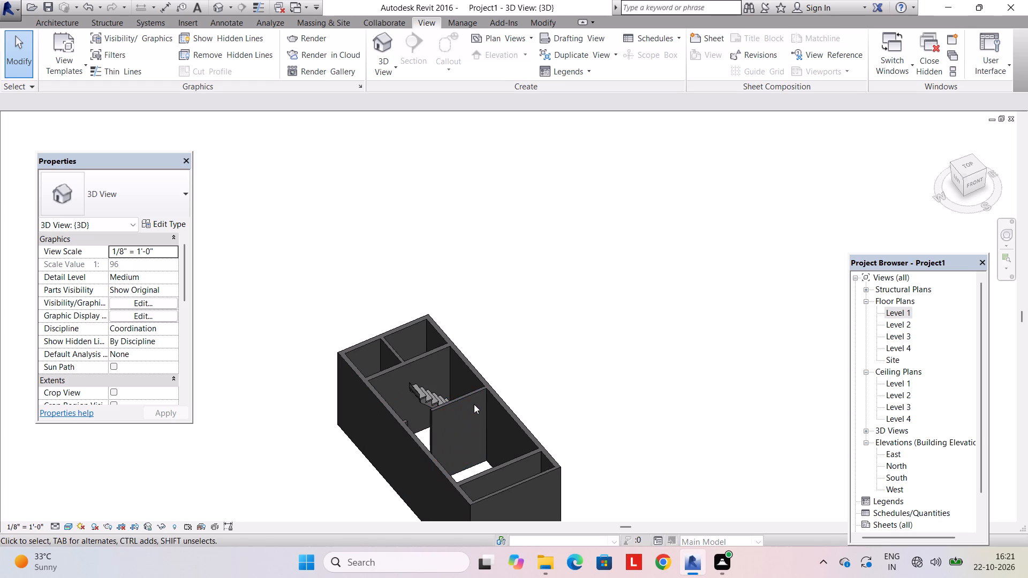
pyautogui.keyDown('shift'); pyautogui.moveTo(474, 404); pyautogui.dragTo(370, 406, button='middle'); pyautogui.keyUp('shift')
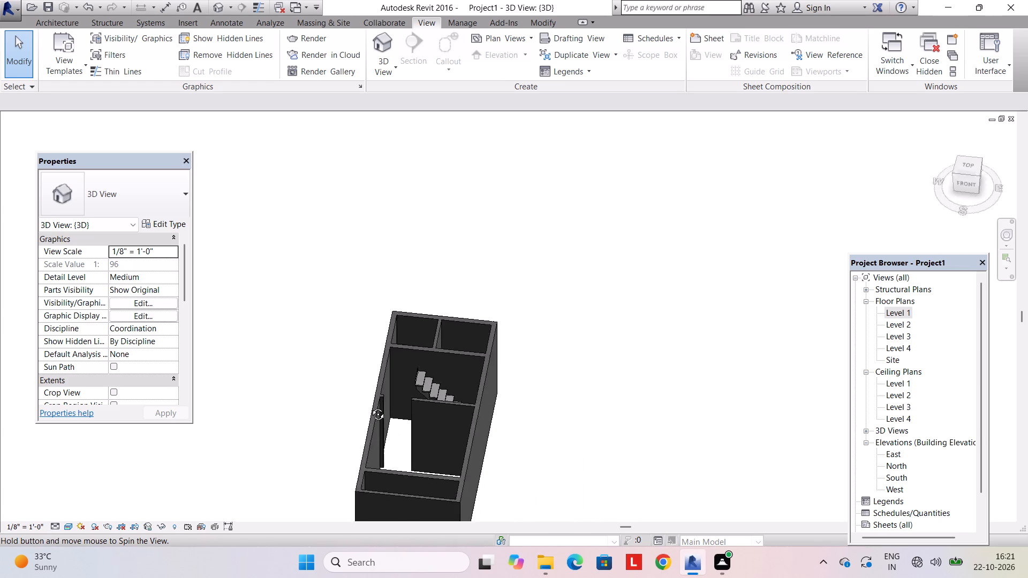
pyautogui.keyDown('shift'); pyautogui.moveTo(370, 406); pyautogui.dragTo(365, 392, button='middle'); pyautogui.keyUp('shift')
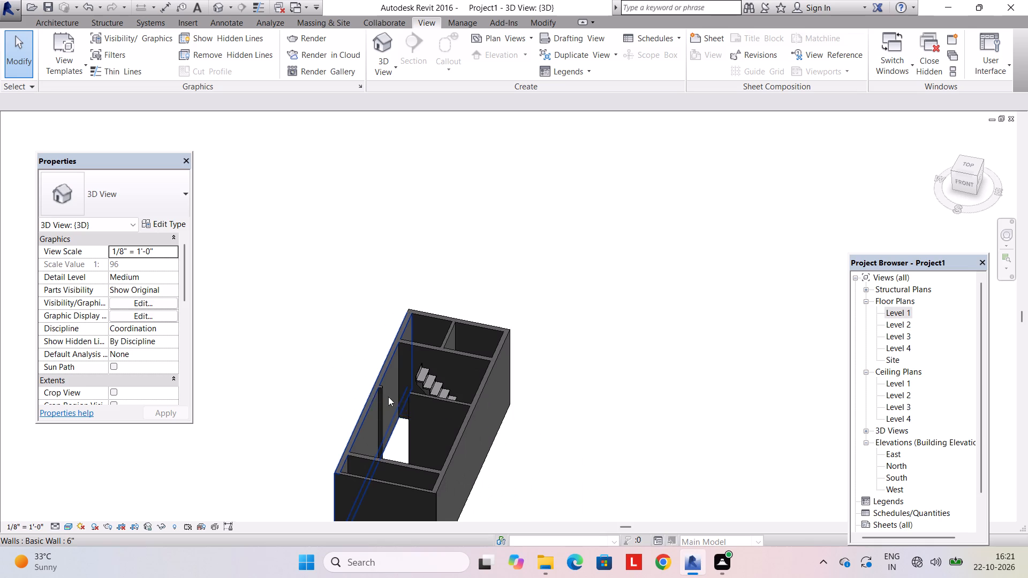
pyautogui.moveTo(452, 406); pyautogui.dragTo(505, 492, button='middle')
pyautogui.moveTo(393, 354); pyautogui.dragTo(460, 494, button='middle')
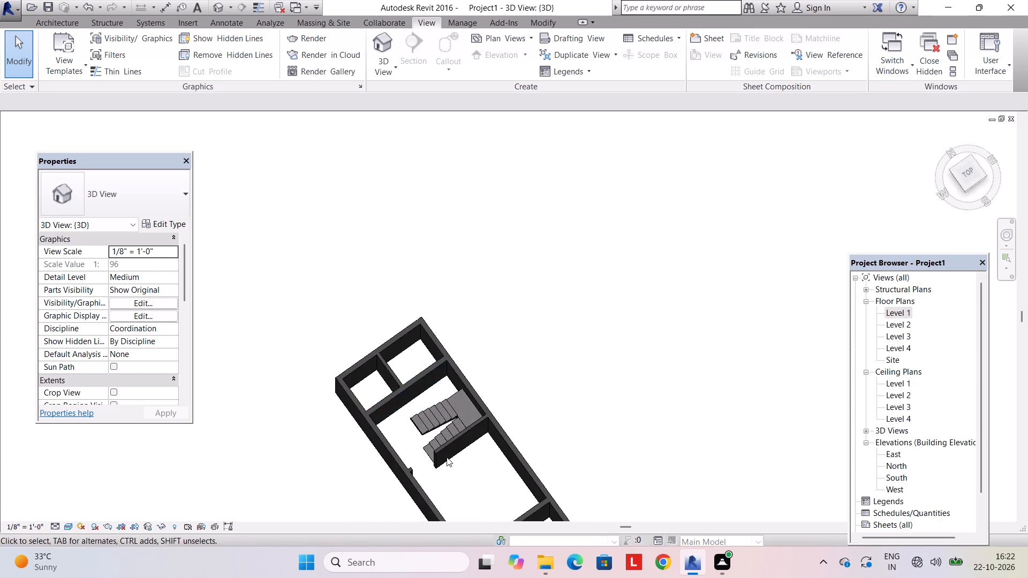
pyautogui.moveTo(395, 409); pyautogui.dragTo(432, 444, button='middle')
# In the Level 1 plan, start a floor boundary and duplicate the Generic - 12" floor type as 6".
pyautogui.doubleClick(898, 314)
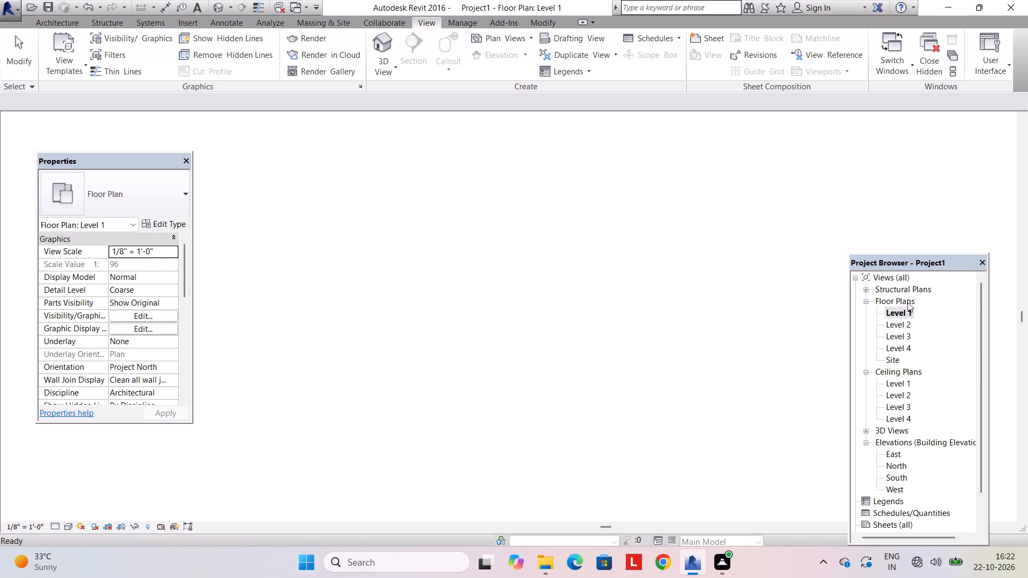
pyautogui.click(56, 27)
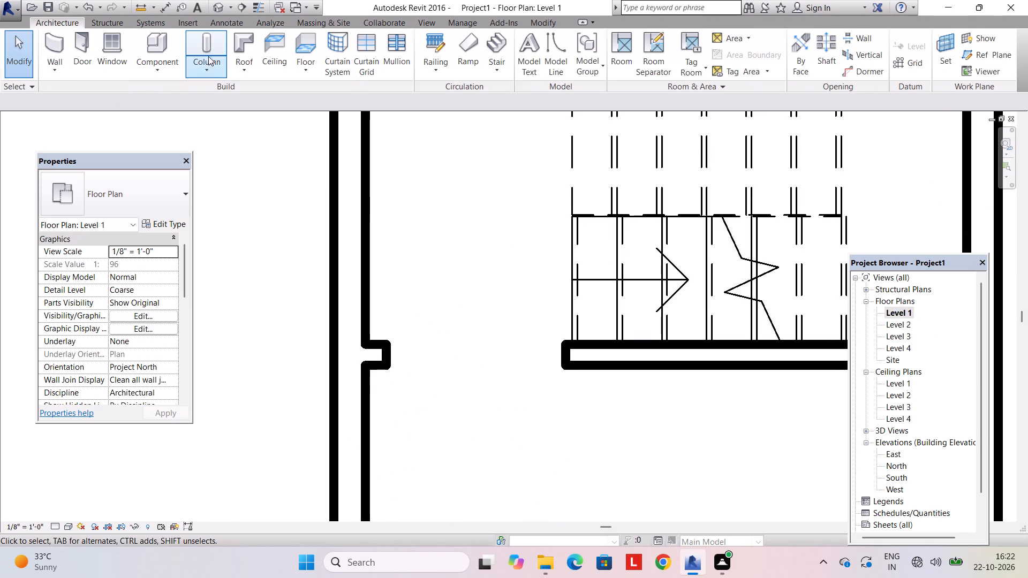
pyautogui.click(293, 50)
pyautogui.scroll(-10, 354, 168)
pyautogui.moveTo(376, 164); pyautogui.dragTo(376, 197, button='middle')
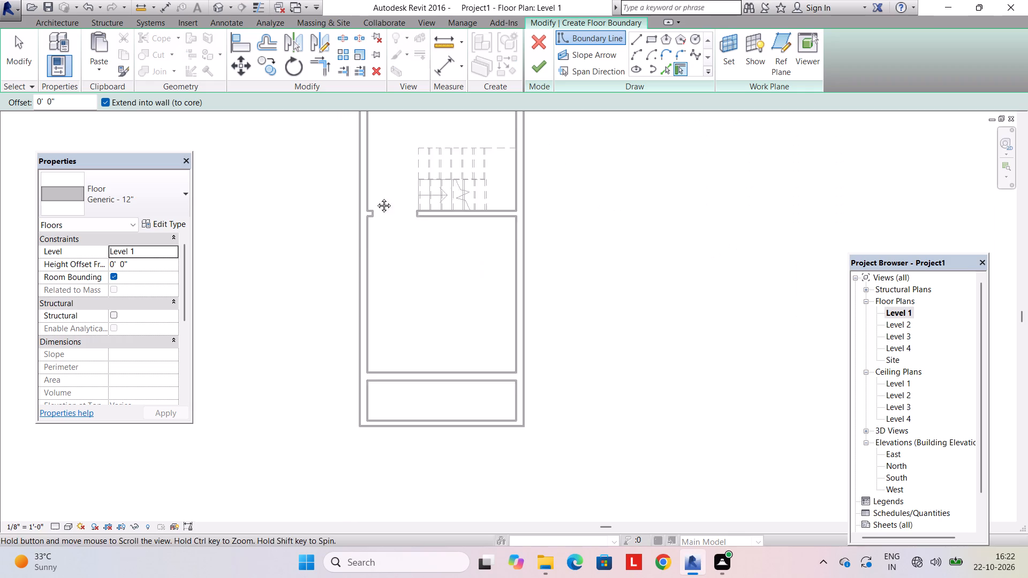
pyautogui.moveTo(376, 197); pyautogui.dragTo(379, 248, button='middle')
pyautogui.click(163, 221)
pyautogui.click(629, 123)
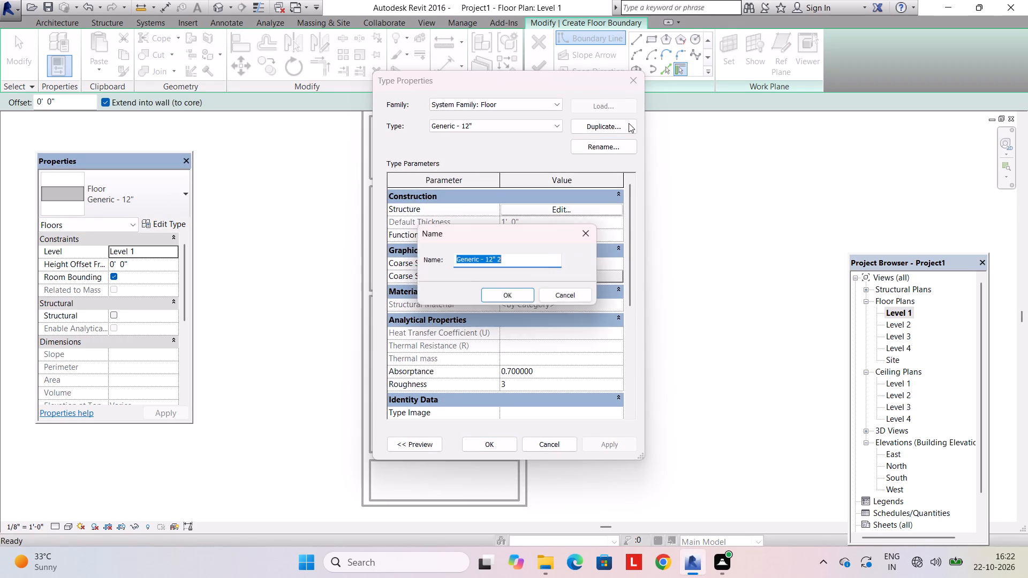
pyautogui.write('6"')
pyautogui.press('Return')
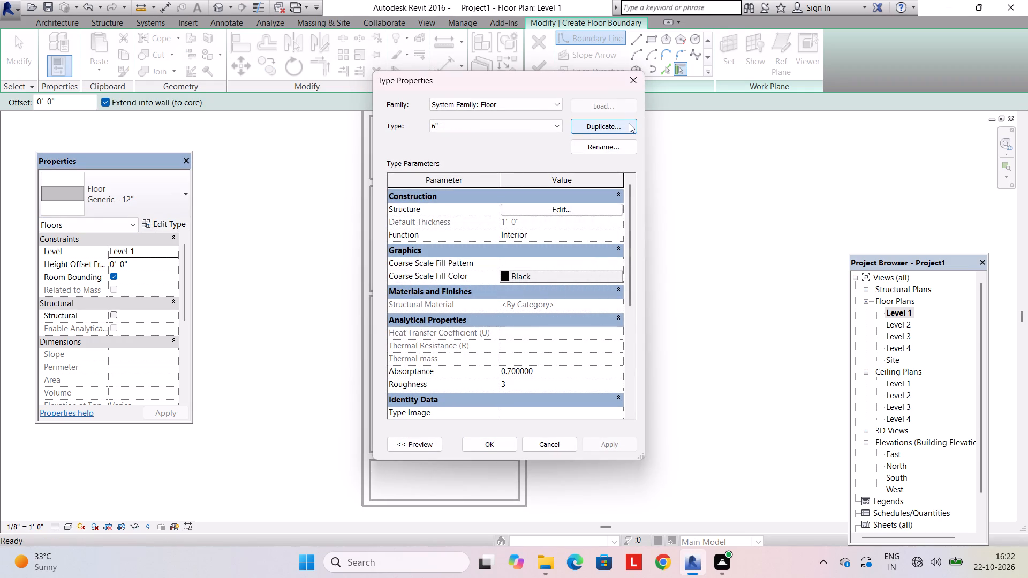
# Set the structure layer thickness of the 6" floor type to 6".
pyautogui.click(548, 211)
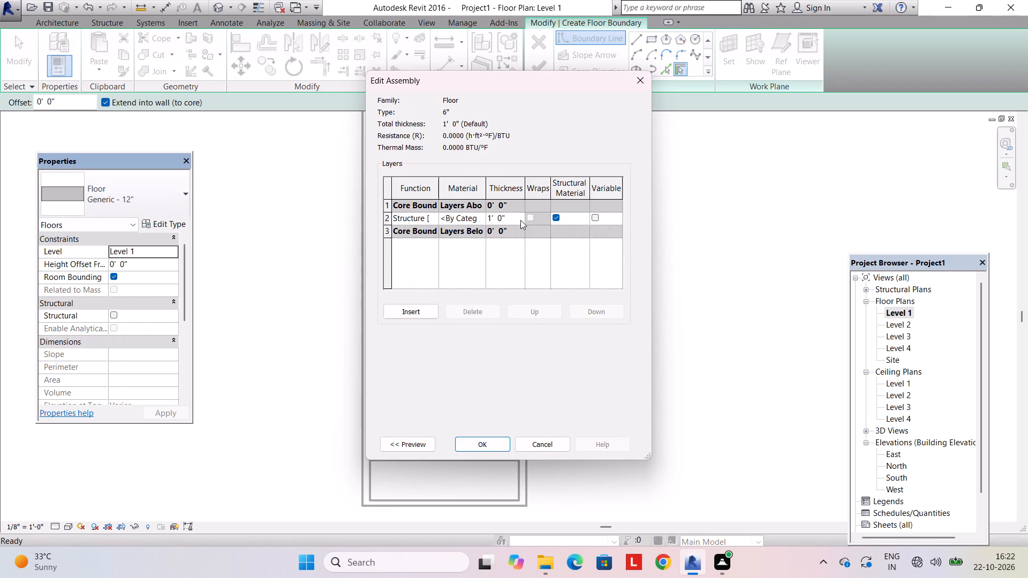
pyautogui.click(520, 220)
pyautogui.write('6"')
pyautogui.press('Return')
pyautogui.click(498, 443)
pyautogui.click(486, 442)
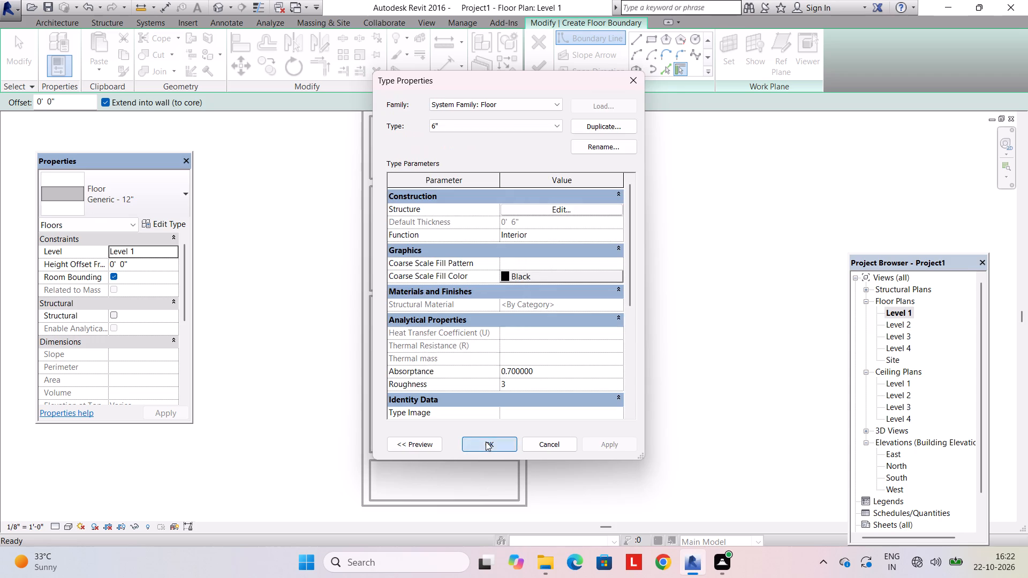
# Sketch a rectangular floor boundary along the outer faces of the exterior walls and finish the 6" floor on Level 1.
pyautogui.moveTo(366, 206); pyautogui.dragTo(375, 362, button='middle')
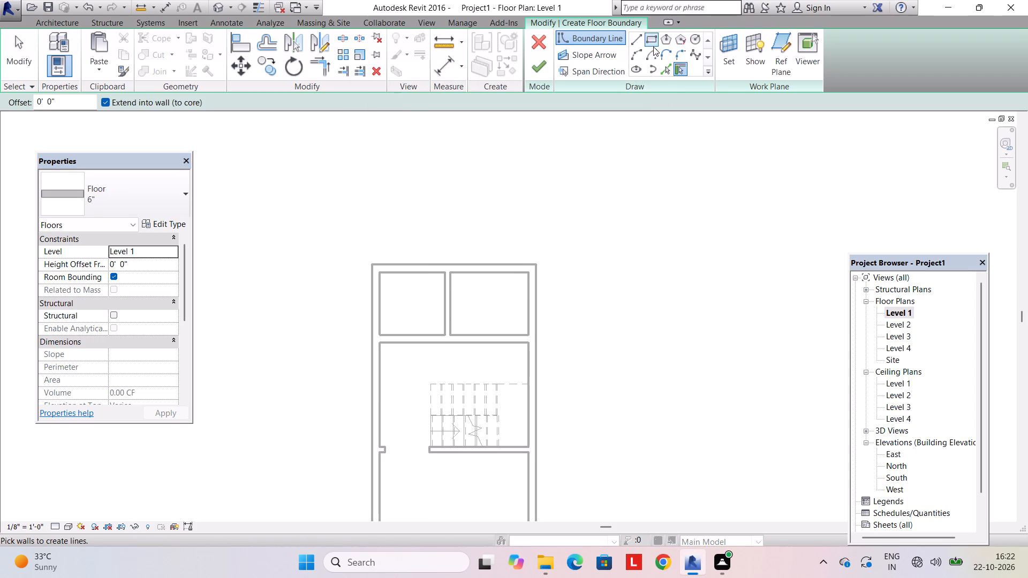
pyautogui.click(653, 43)
pyautogui.click(372, 262)
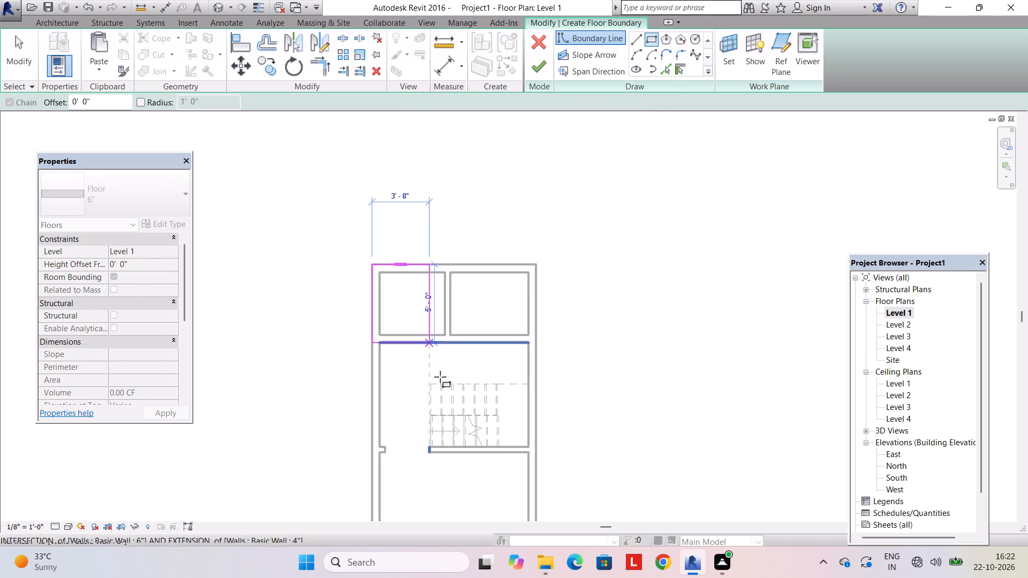
pyautogui.moveTo(443, 390); pyautogui.dragTo(363, 249, button='middle')
pyautogui.moveTo(420, 402); pyautogui.dragTo(402, 322, button='middle')
pyautogui.scroll(5, 432, 453)
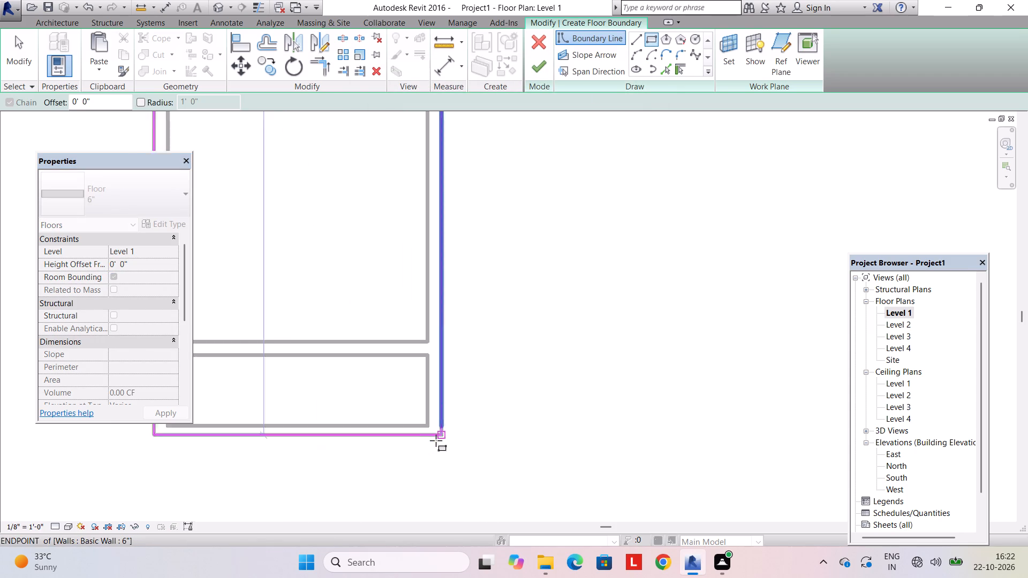
pyautogui.click(440, 437)
pyautogui.click(534, 67)
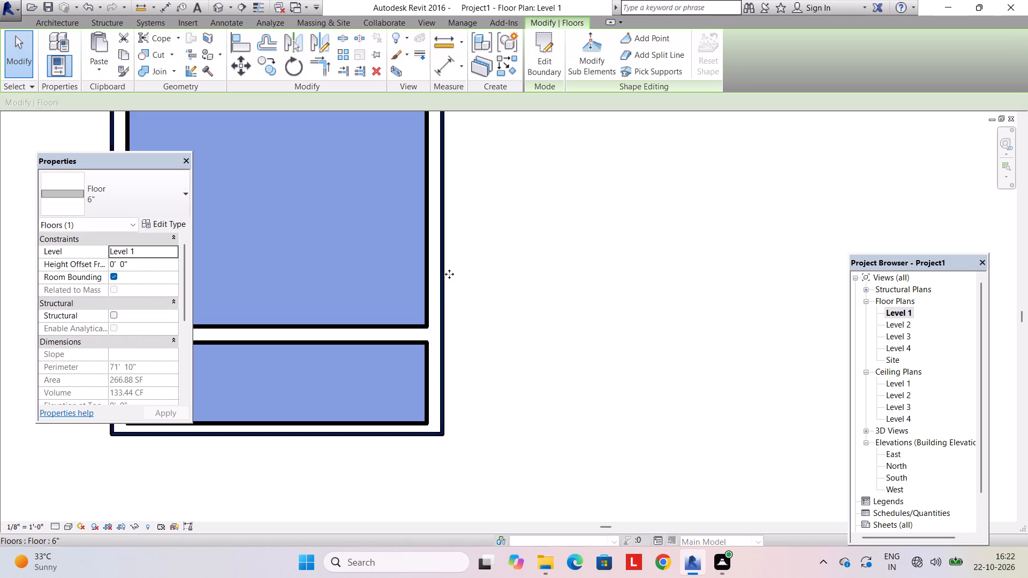
pyautogui.press('Escape')
# Examine the new floor, the wall opening beside the stair and the rooms from several sides in 3D.
pyautogui.click(427, 22)
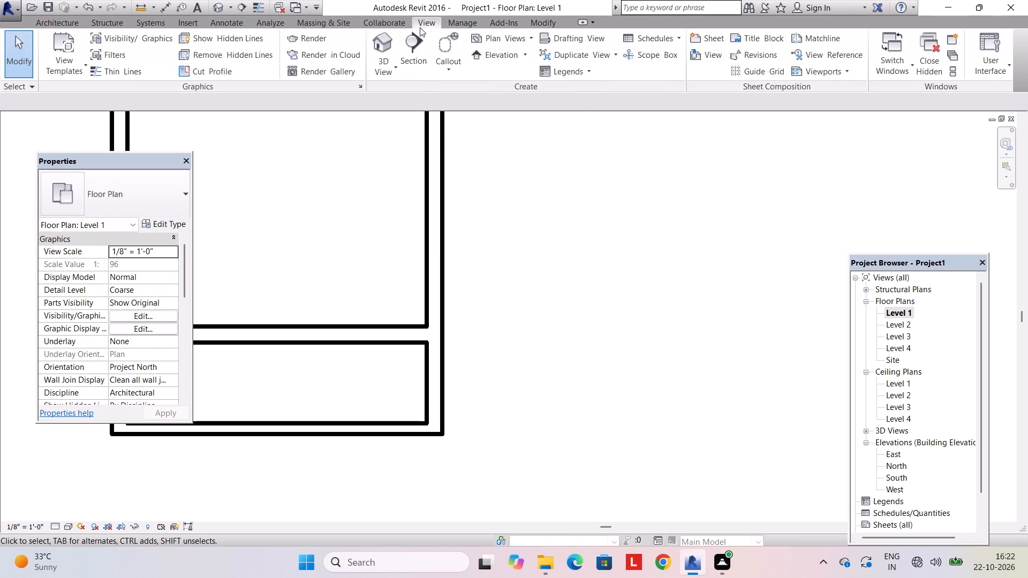
pyautogui.click(398, 36)
pyautogui.moveTo(456, 277); pyautogui.dragTo(377, 185, button='middle')
pyautogui.keyDown('shift'); pyautogui.moveTo(439, 307); pyautogui.dragTo(374, 180, button='middle'); pyautogui.keyUp('shift')
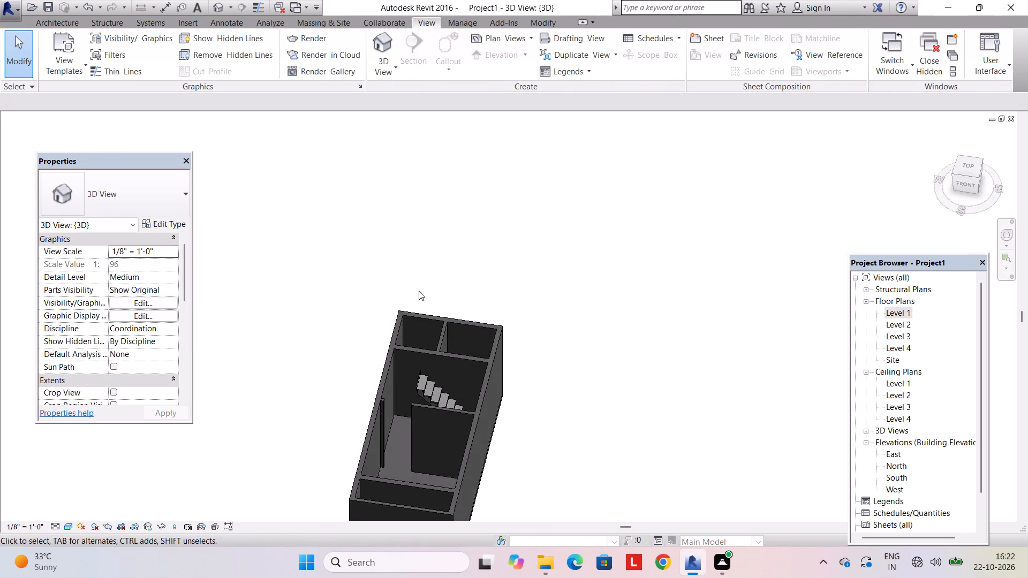
pyautogui.moveTo(419, 291); pyautogui.dragTo(403, 206, button='middle')
pyautogui.scroll(1, 425, 358)
pyautogui.moveTo(425, 354); pyautogui.dragTo(418, 287, button='middle')
pyautogui.keyDown('shift'); pyautogui.moveTo(418, 343); pyautogui.dragTo(428, 293, button='middle'); pyautogui.keyUp('shift')
pyautogui.moveTo(400, 382); pyautogui.dragTo(407, 330, button='middle')
pyautogui.keyDown('shift'); pyautogui.moveTo(399, 341); pyautogui.dragTo(412, 364, button='middle'); pyautogui.keyUp('shift')
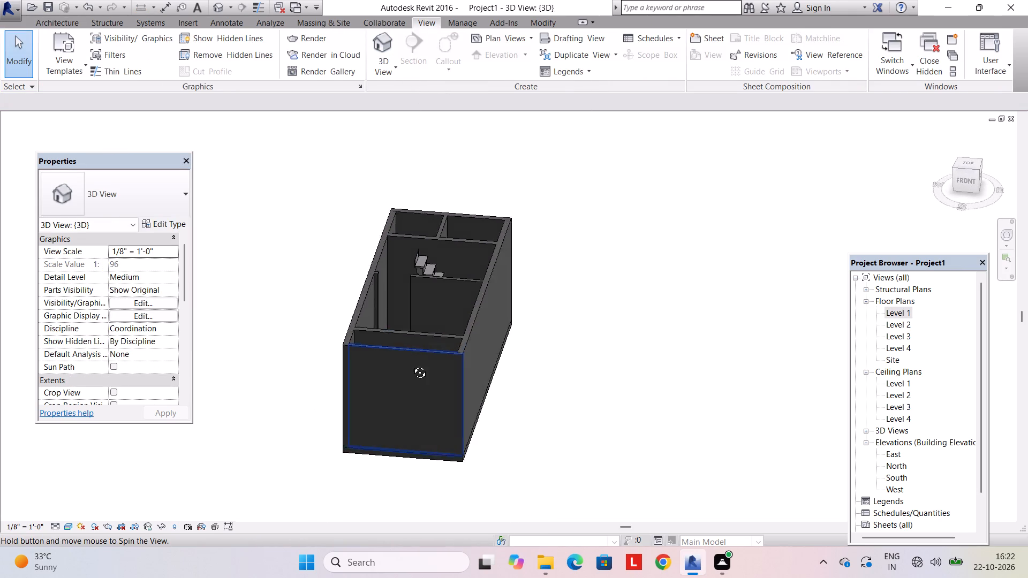
pyautogui.keyDown('shift'); pyautogui.moveTo(412, 364); pyautogui.dragTo(382, 433, button='middle'); pyautogui.keyUp('shift')
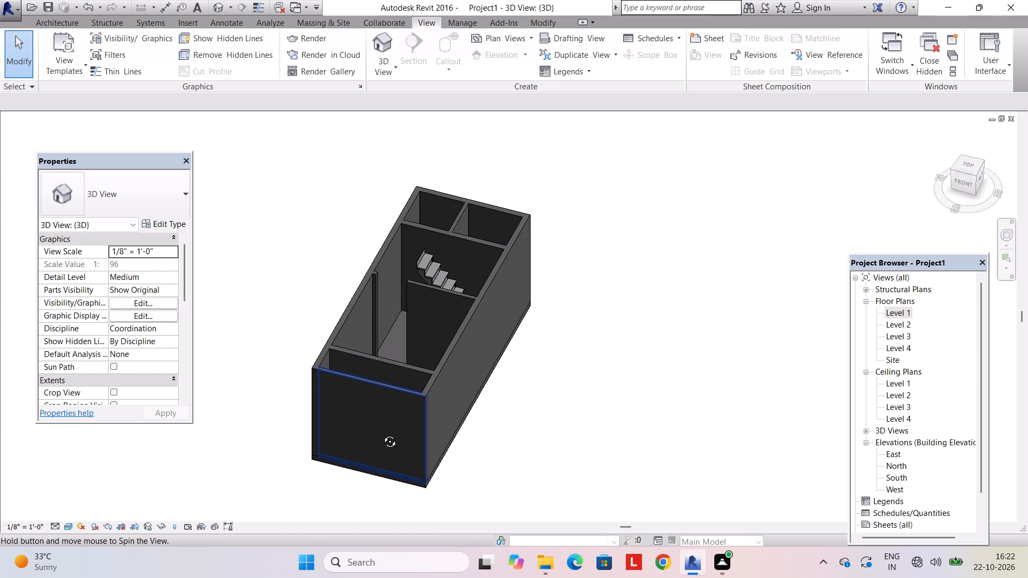
pyautogui.keyDown('shift'); pyautogui.moveTo(382, 433); pyautogui.dragTo(384, 453, button='middle'); pyautogui.keyUp('shift')
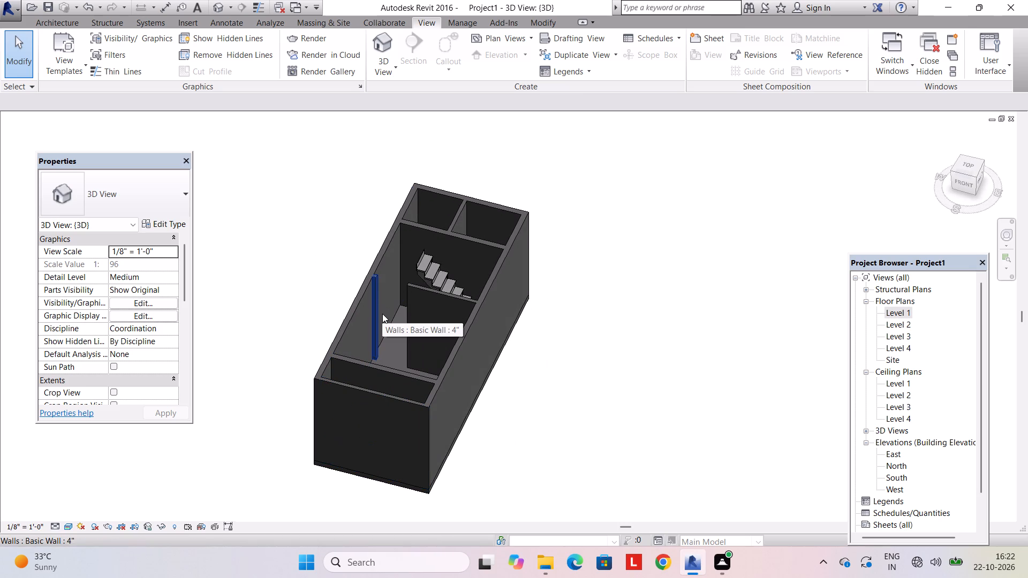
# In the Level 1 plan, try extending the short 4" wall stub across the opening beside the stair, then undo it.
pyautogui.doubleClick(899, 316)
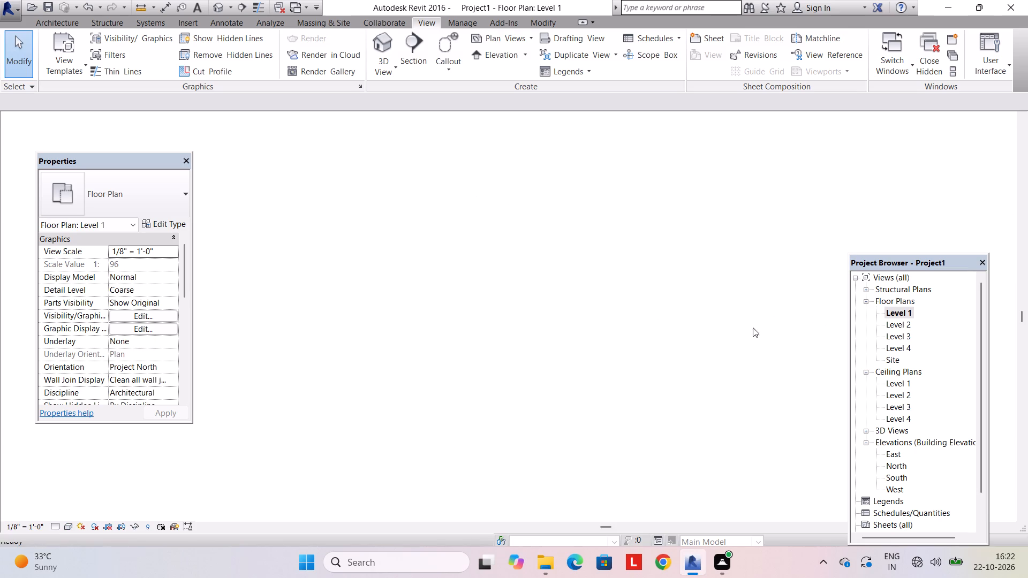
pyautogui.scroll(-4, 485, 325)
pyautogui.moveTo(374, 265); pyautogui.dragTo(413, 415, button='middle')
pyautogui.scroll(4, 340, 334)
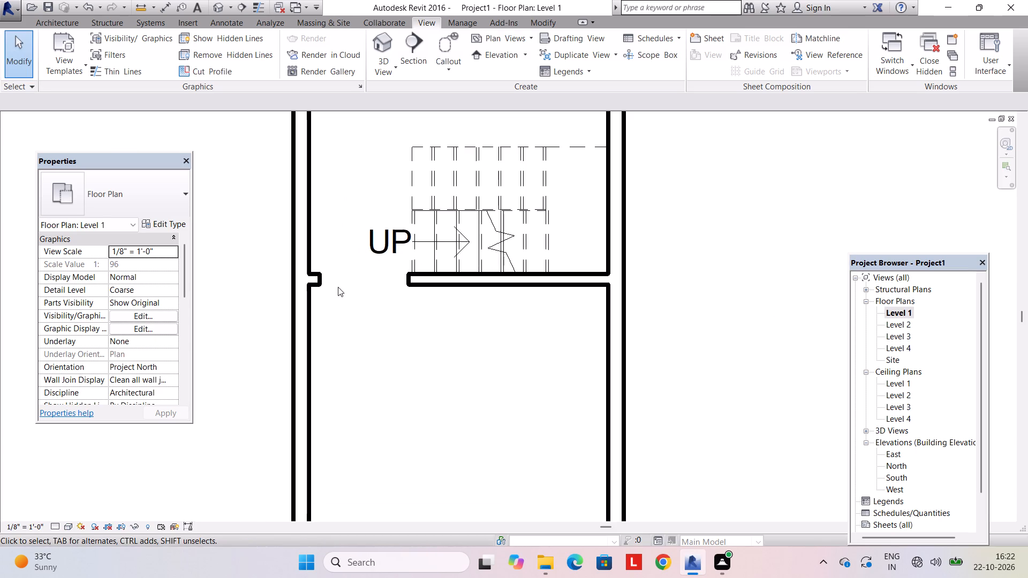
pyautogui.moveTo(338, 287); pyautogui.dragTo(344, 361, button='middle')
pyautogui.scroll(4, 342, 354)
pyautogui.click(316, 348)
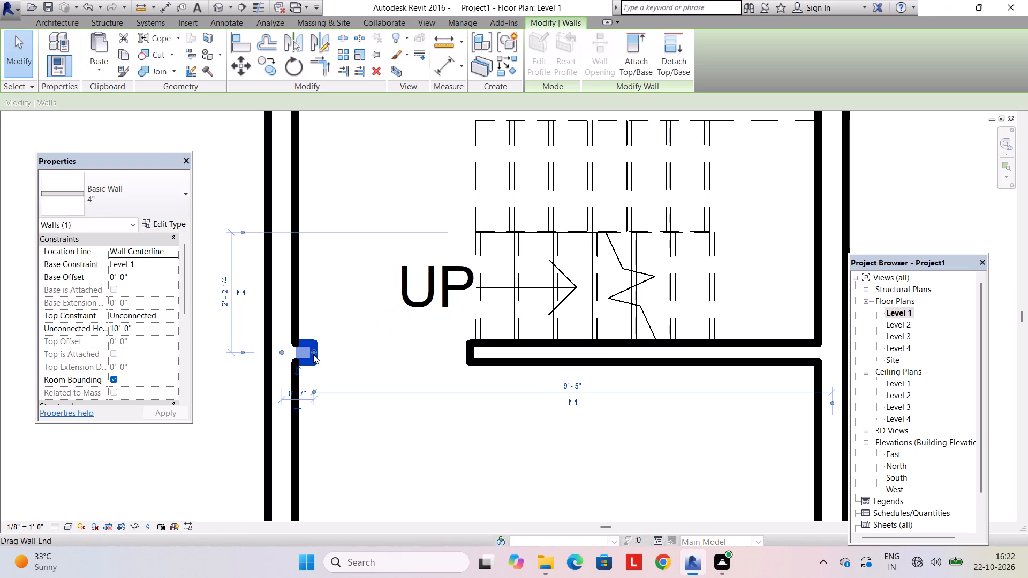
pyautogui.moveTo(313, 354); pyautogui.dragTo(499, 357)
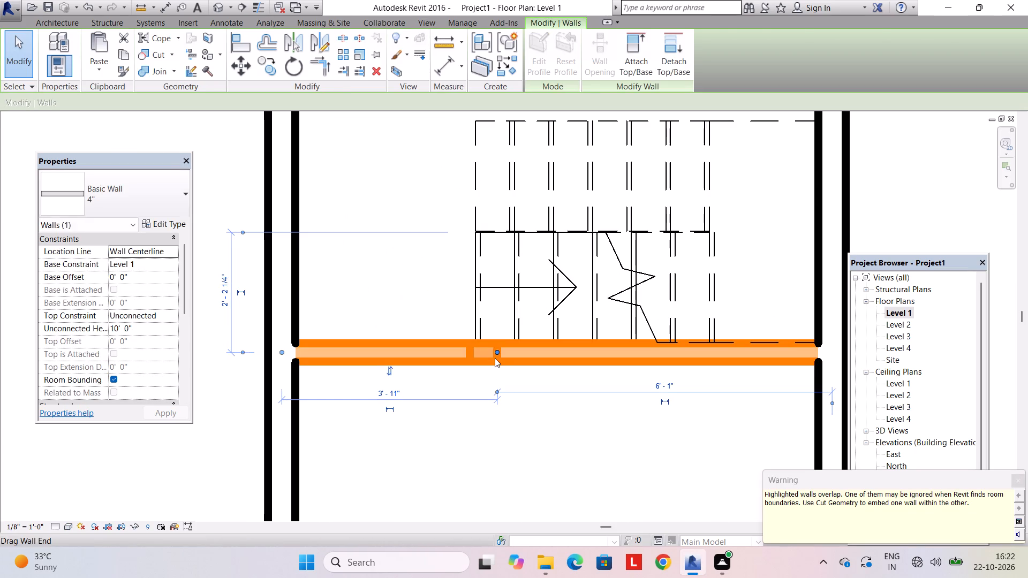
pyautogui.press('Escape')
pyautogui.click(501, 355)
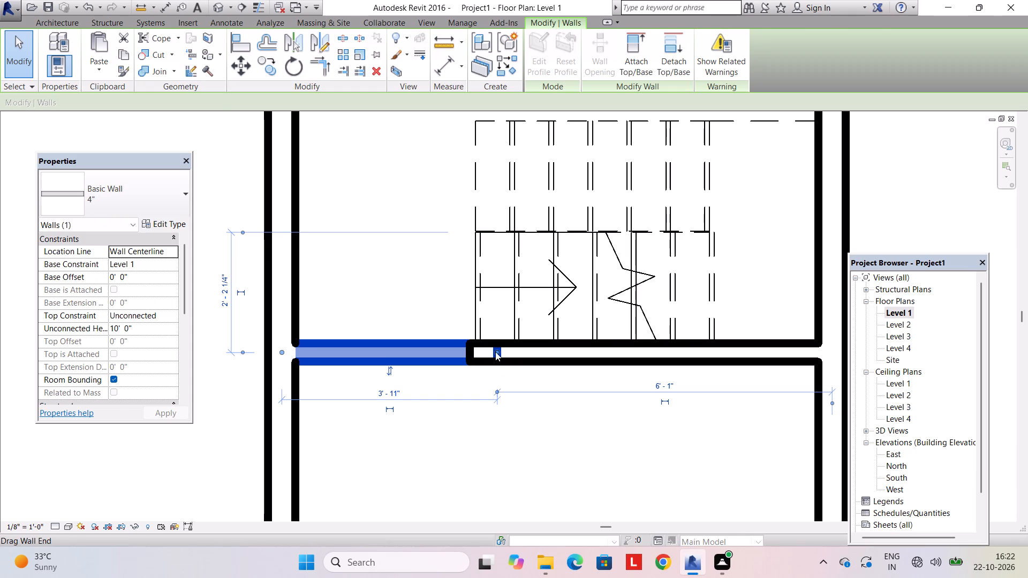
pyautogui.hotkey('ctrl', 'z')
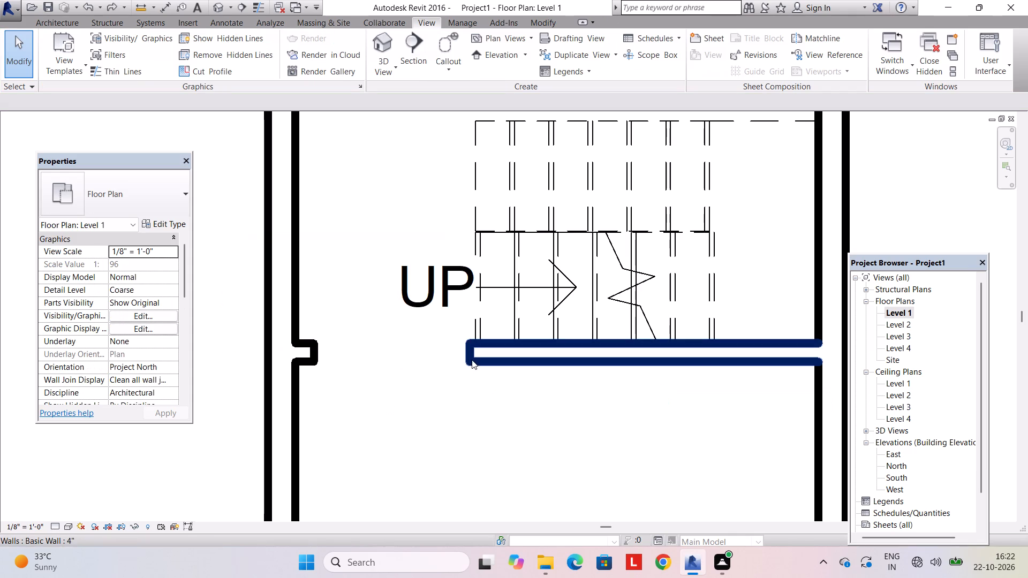
# Close the opening beside the stair by extending the long 4" wall's free end to the short wall stub.
pyautogui.click(472, 360)
pyautogui.moveTo(468, 352); pyautogui.dragTo(320, 352)
pyautogui.press('Escape')
pyautogui.scroll(-9, 397, 359)
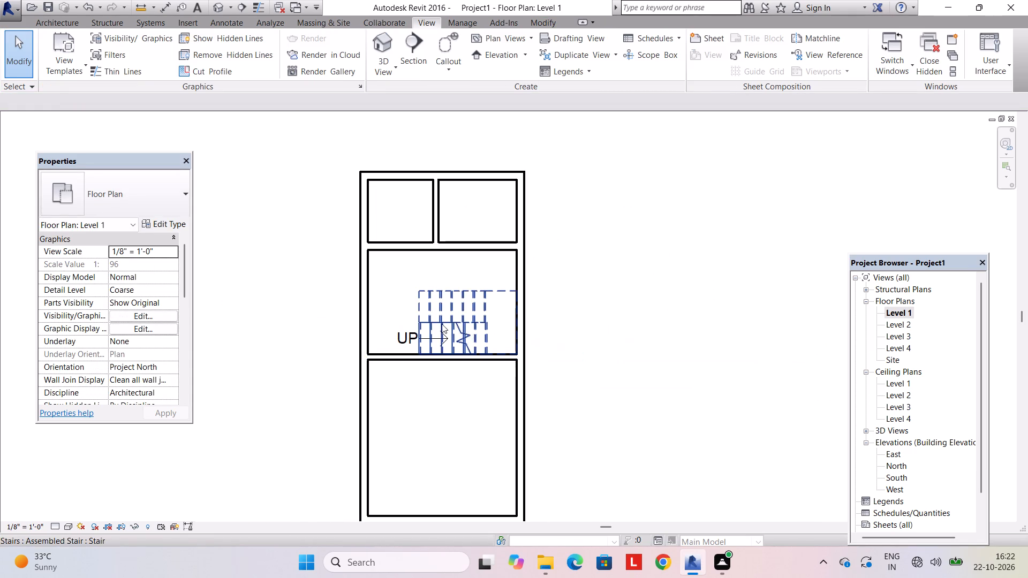
# Place a Single-Flush 36" x 84" door between the top-left room and the stair room, hinged at the left and swinging into the stair room.
pyautogui.moveTo(399, 302); pyautogui.dragTo(399, 351, button='middle')
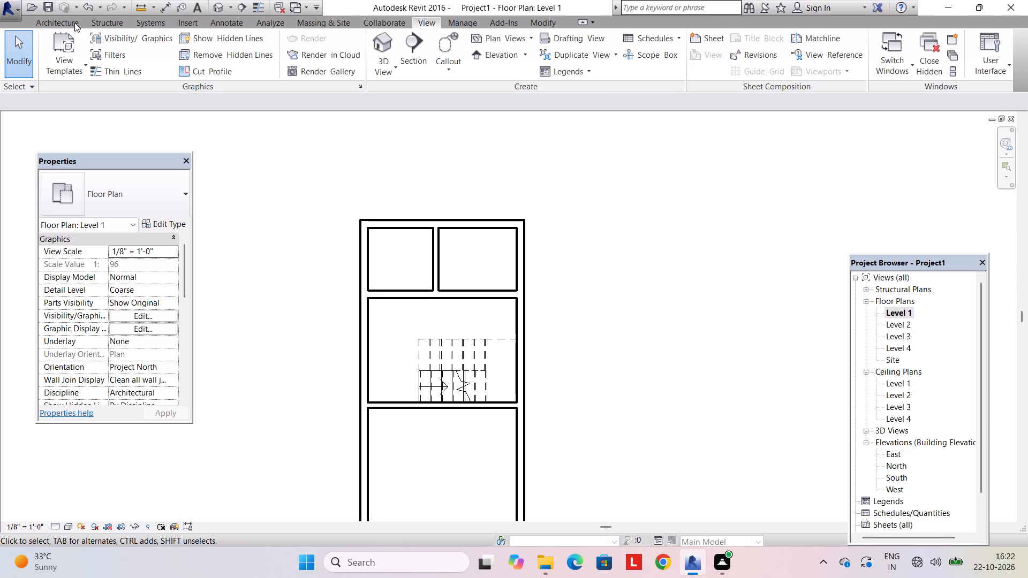
pyautogui.click(74, 21)
pyautogui.click(77, 42)
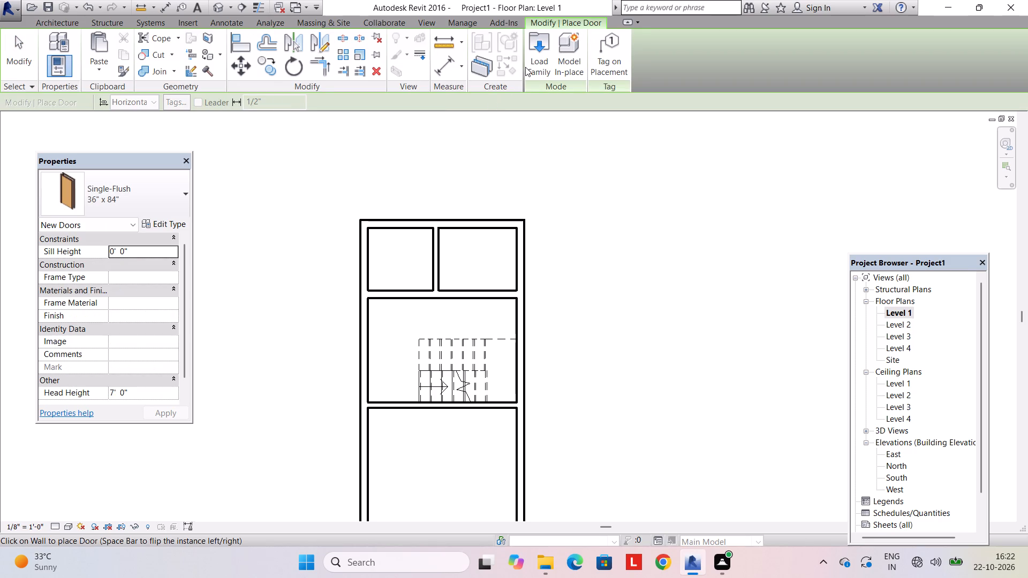
pyautogui.moveTo(404, 406); pyautogui.dragTo(402, 310, button='middle')
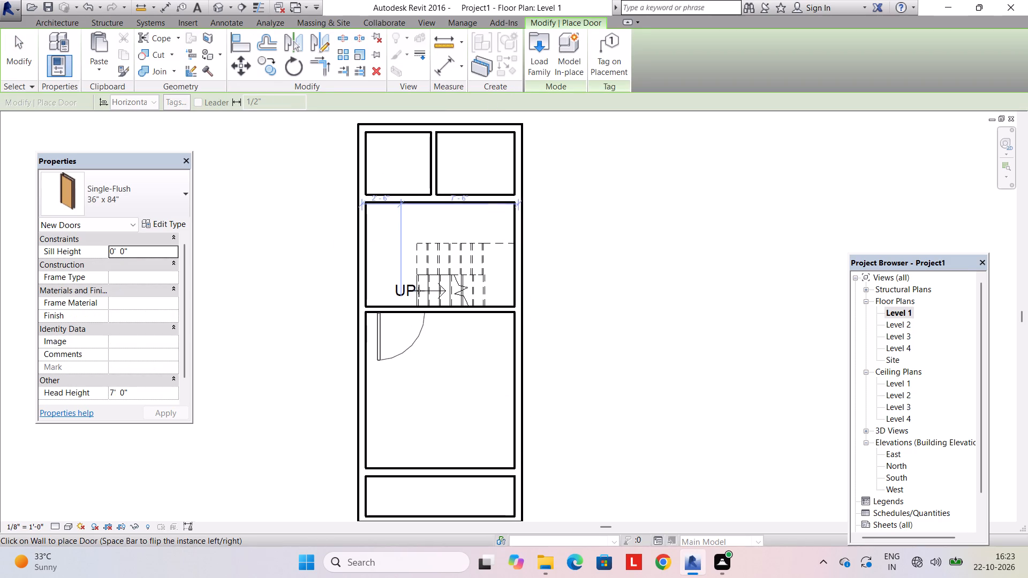
pyautogui.moveTo(427, 216); pyautogui.dragTo(429, 347, button='middle')
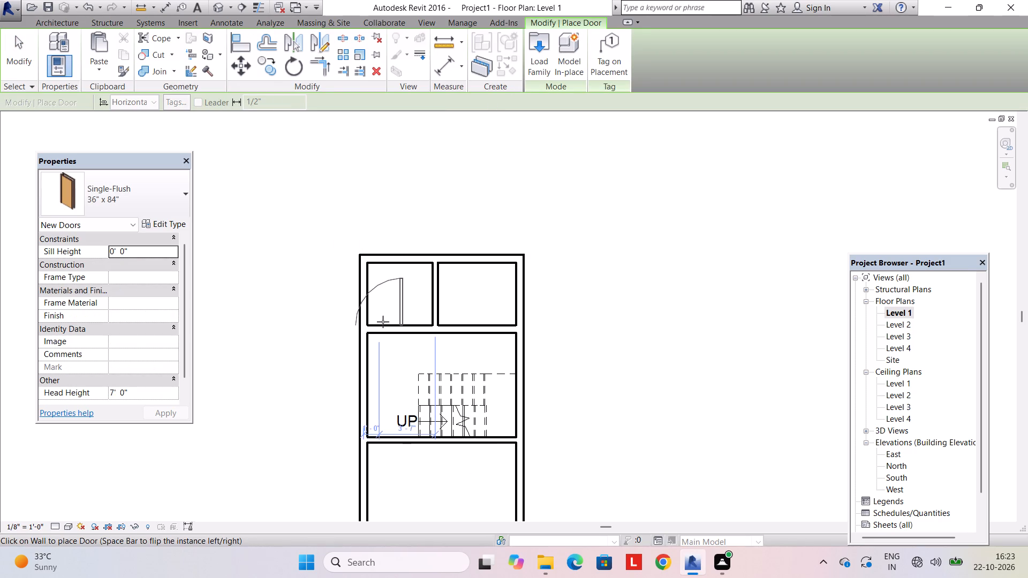
pyautogui.press('space')
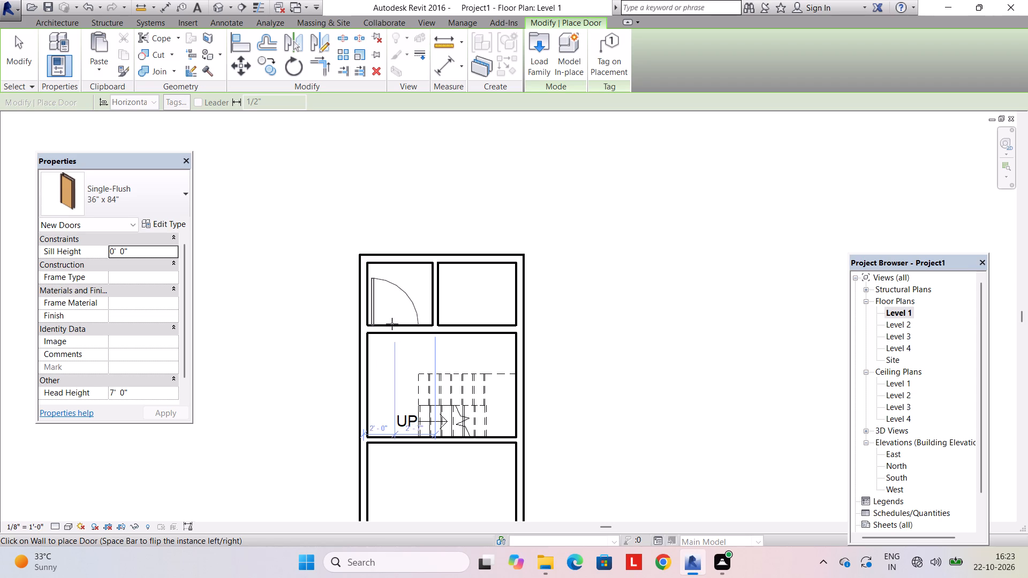
pyautogui.scroll(6, 392, 325)
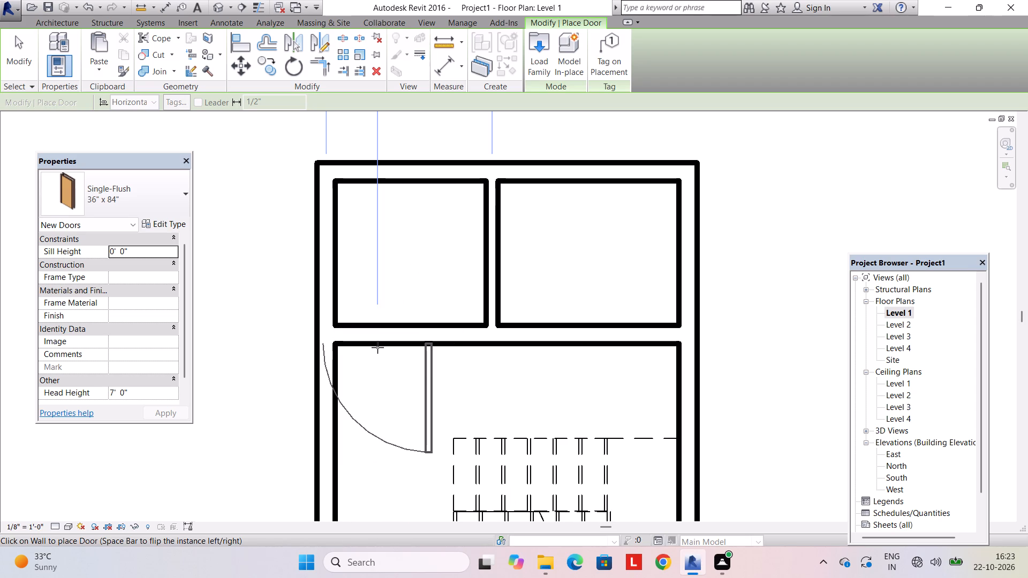
pyautogui.press('space')
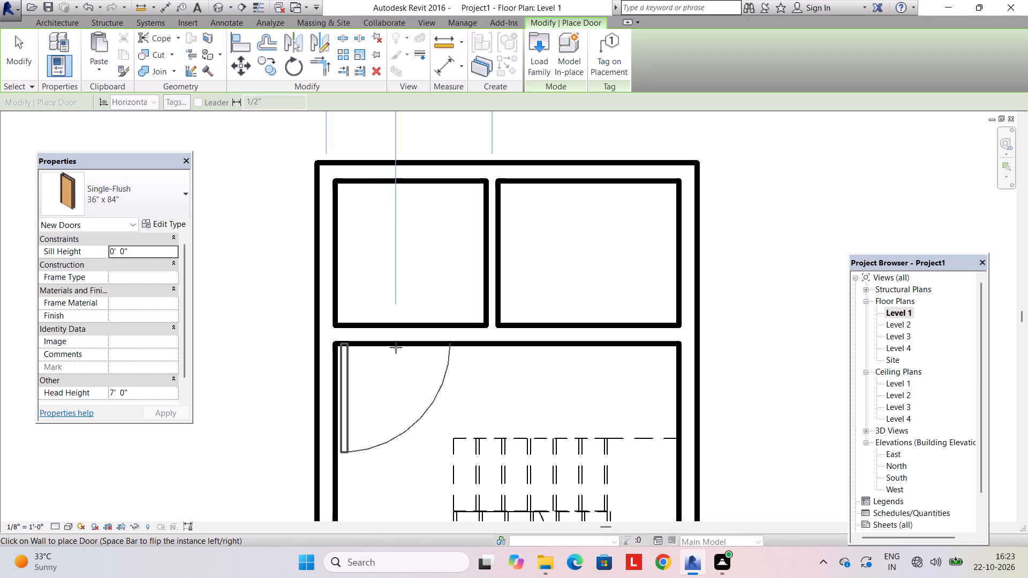
pyautogui.click(396, 347)
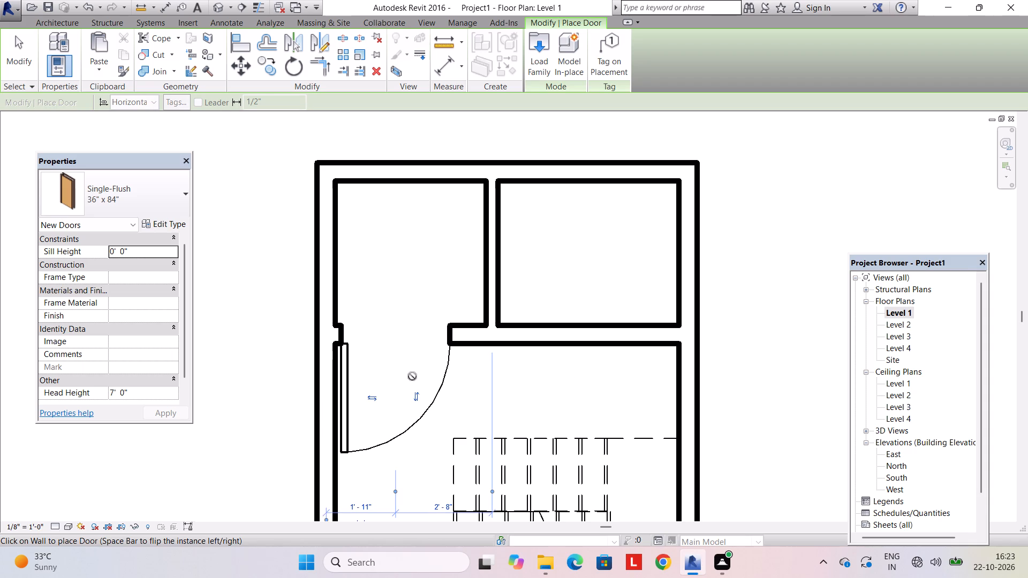
# Duplicate the Single-Flush 36" x 84" door type as 2.5' and set its width to 2.5'.
pyautogui.scroll(-3, 413, 299)
pyautogui.click(185, 226)
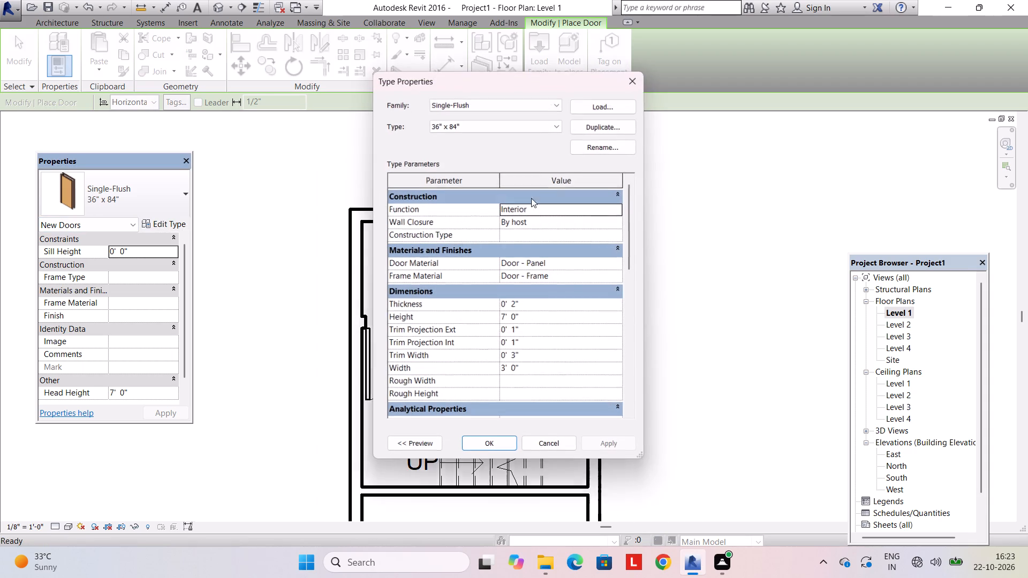
pyautogui.click(592, 125)
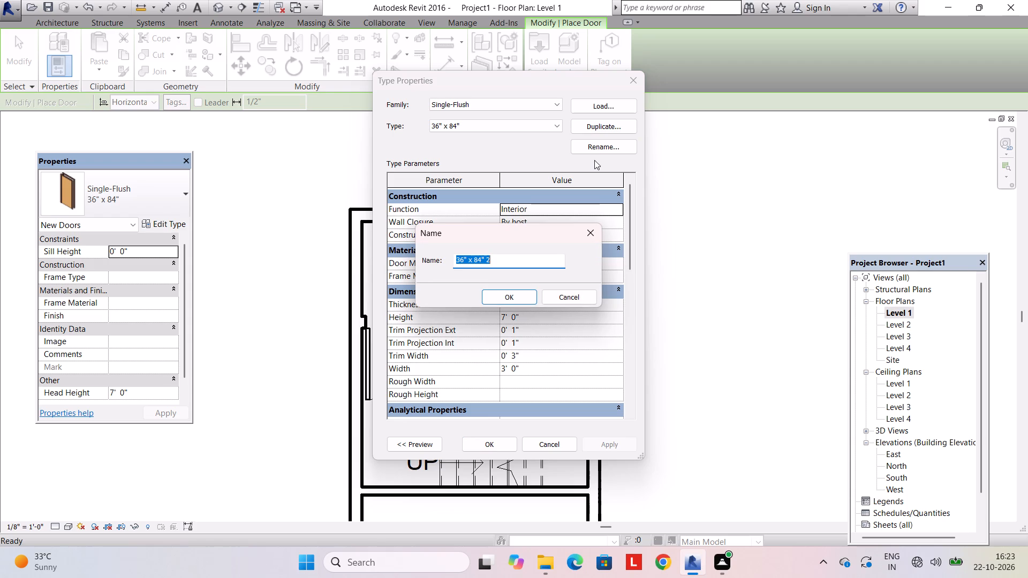
pyautogui.write("2.5'")
pyautogui.press('Return')
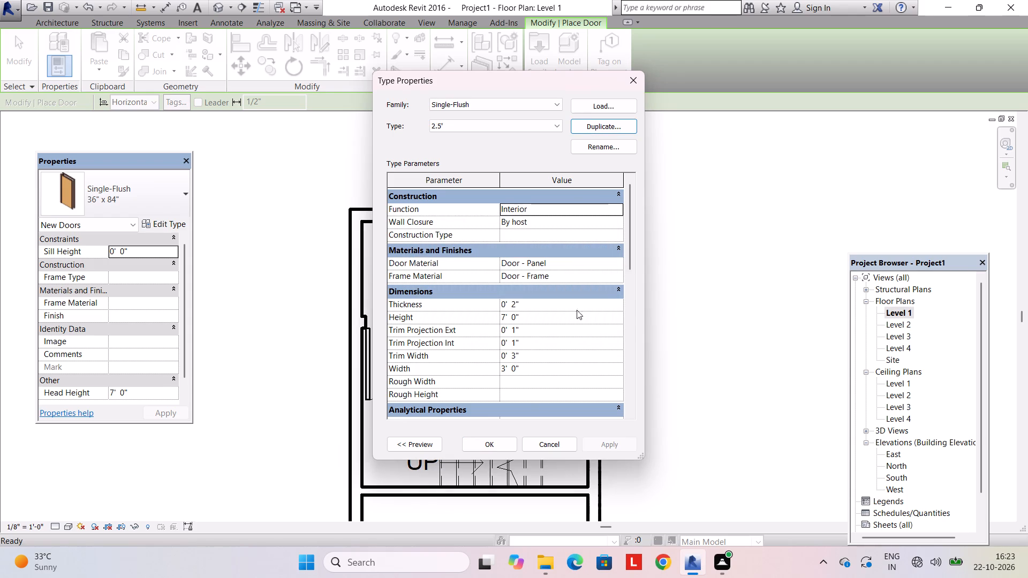
pyautogui.click(549, 369)
pyautogui.write('20.')
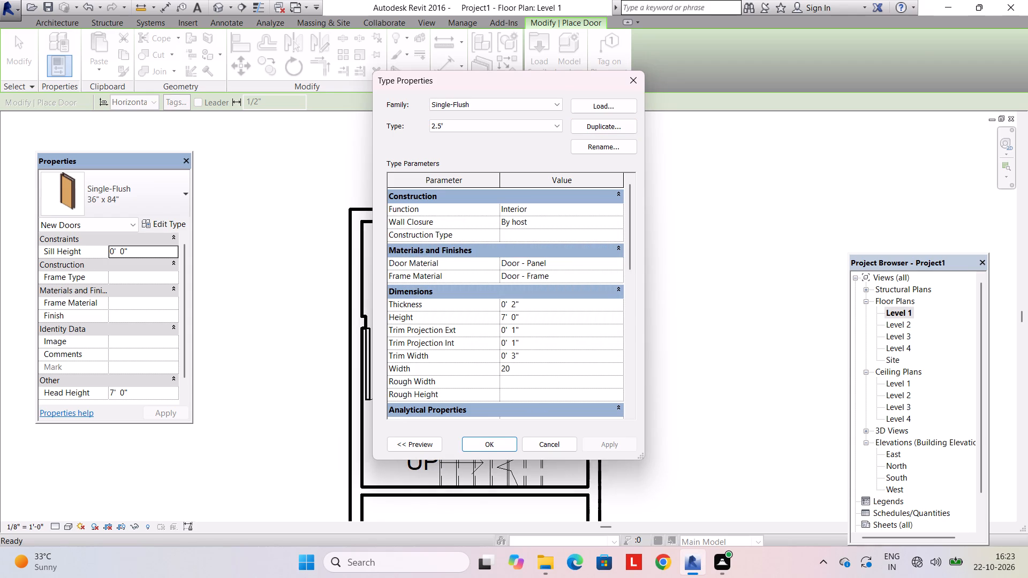
pyautogui.press('BackSpace')
pyautogui.press('BackSpace')
pyautogui.write('.5')
pyautogui.press("'")
pyautogui.press('Return')
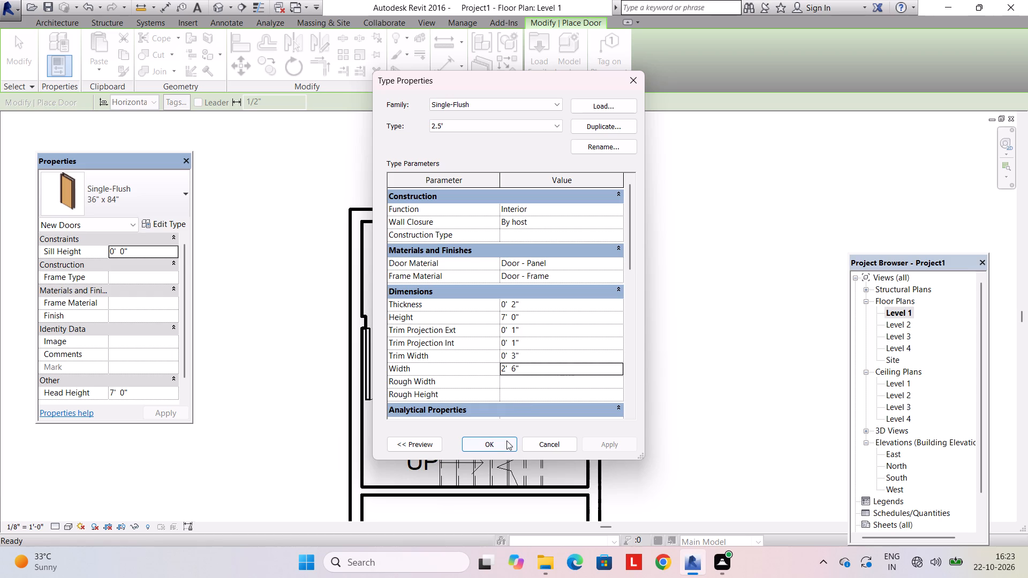
pyautogui.click(507, 440)
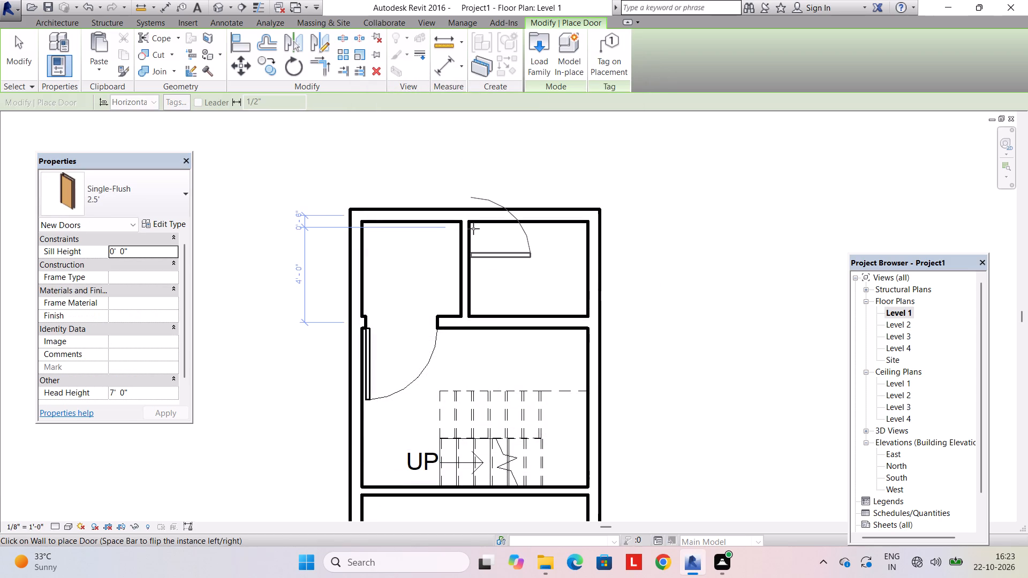
# Place a 2.5' Single-Flush door in the wall dividing the two top rooms, hinged at its upper end and swinging into the right-hand room.
pyautogui.press('space')
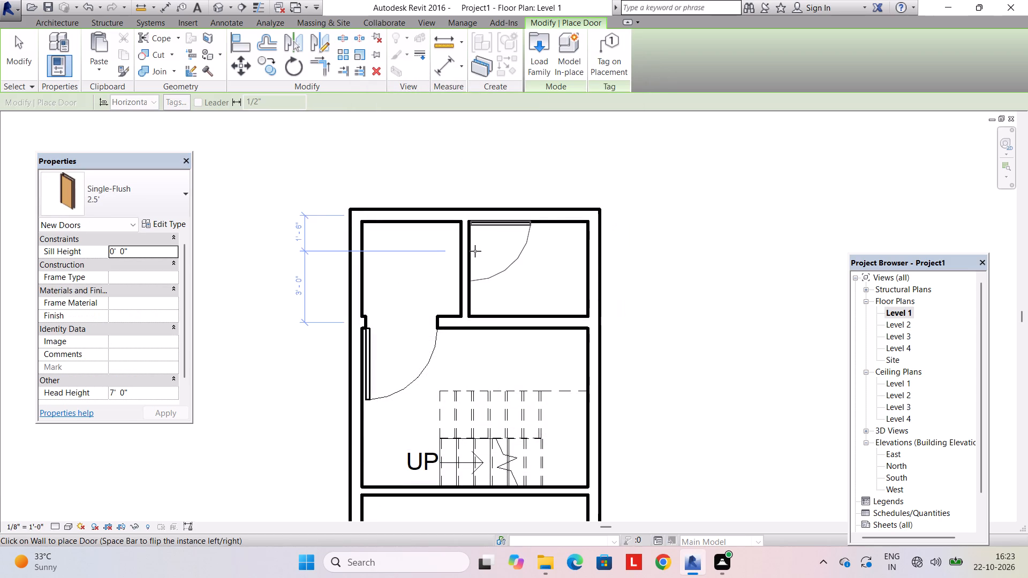
pyautogui.scroll(5, 475, 251)
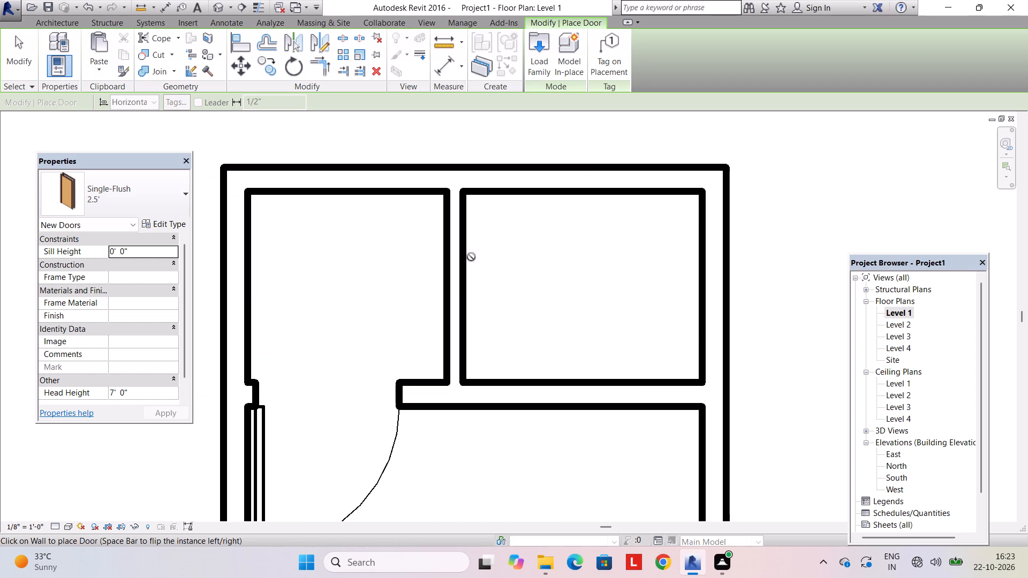
pyautogui.click(468, 260)
pyautogui.press('Escape')
pyautogui.scroll(-6, 483, 333)
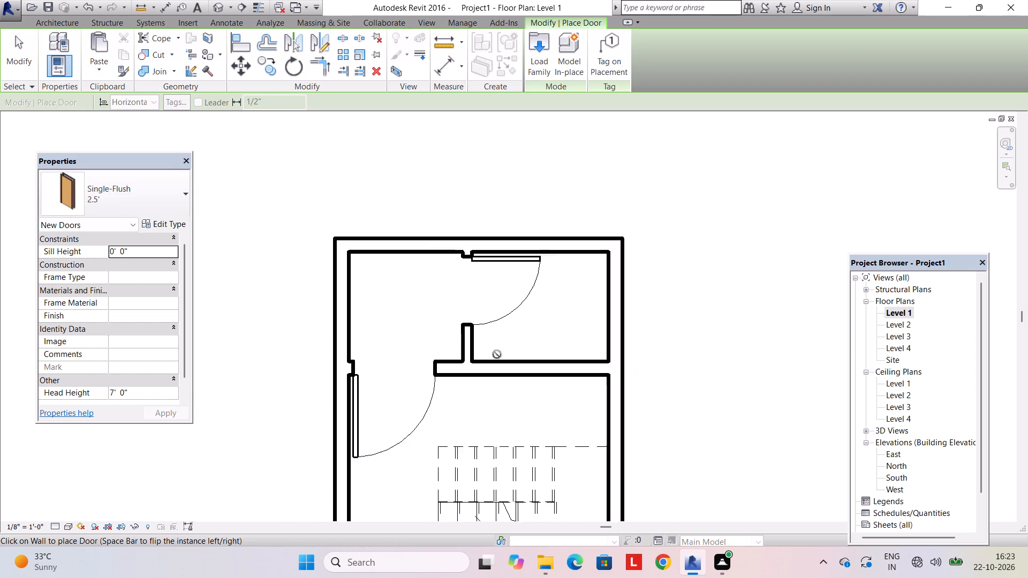
# Open the 3D view and examine the two interior doors and the stair room from several angles, including from above.
pyautogui.scroll(-2, 497, 354)
pyautogui.moveTo(496, 383); pyautogui.dragTo(461, 353, button='middle')
pyautogui.press('Escape')
pyautogui.moveTo(454, 360); pyautogui.dragTo(412, 273, button='middle')
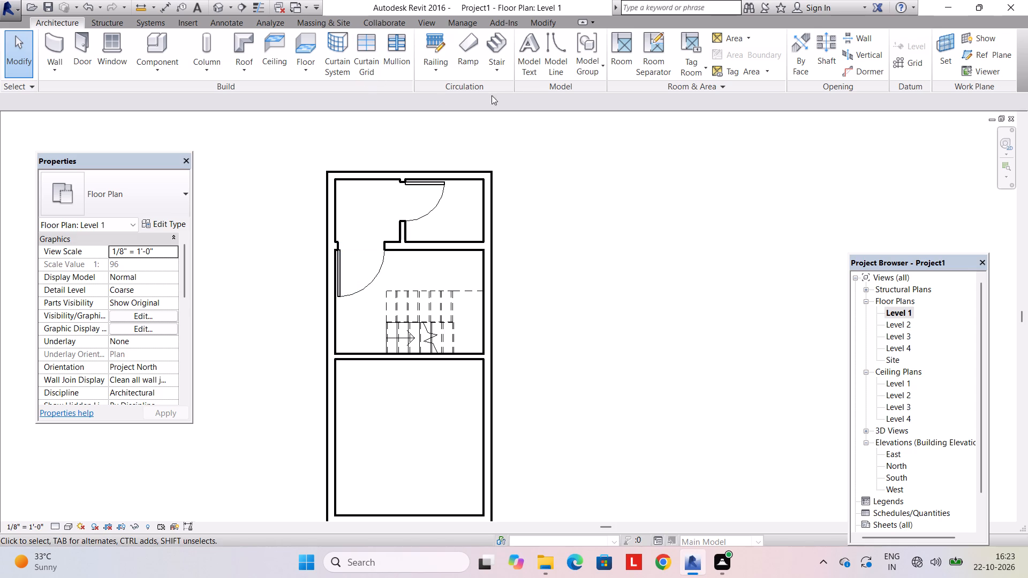
pyautogui.click(425, 17)
pyautogui.click(389, 40)
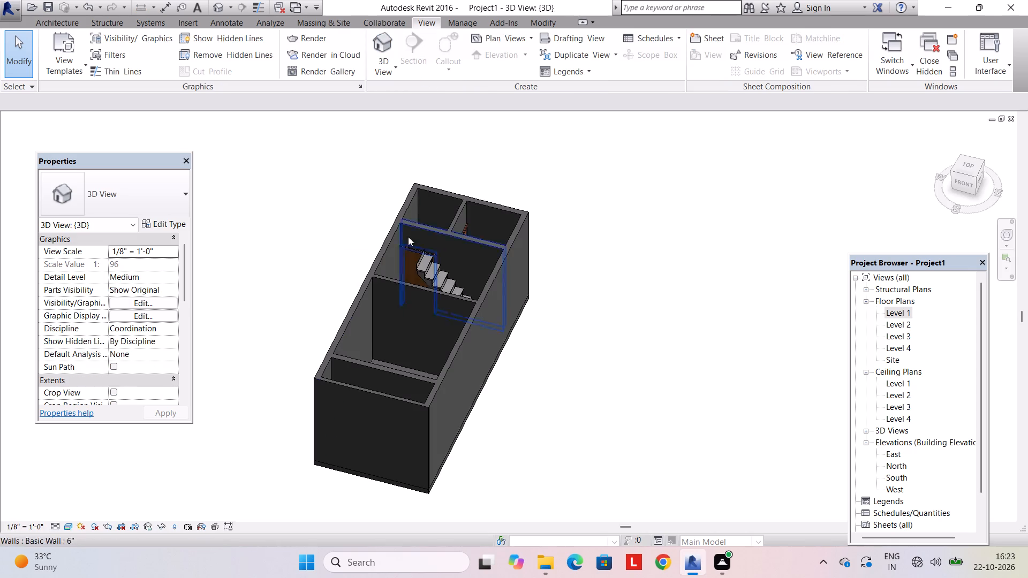
pyautogui.scroll(-2, 417, 314)
pyautogui.keyDown('shift'); pyautogui.moveTo(409, 291); pyautogui.dragTo(428, 406, button='middle'); pyautogui.keyUp('shift')
pyautogui.keyDown('shift'); pyautogui.moveTo(421, 308); pyautogui.dragTo(428, 349, button='middle'); pyautogui.keyUp('shift')
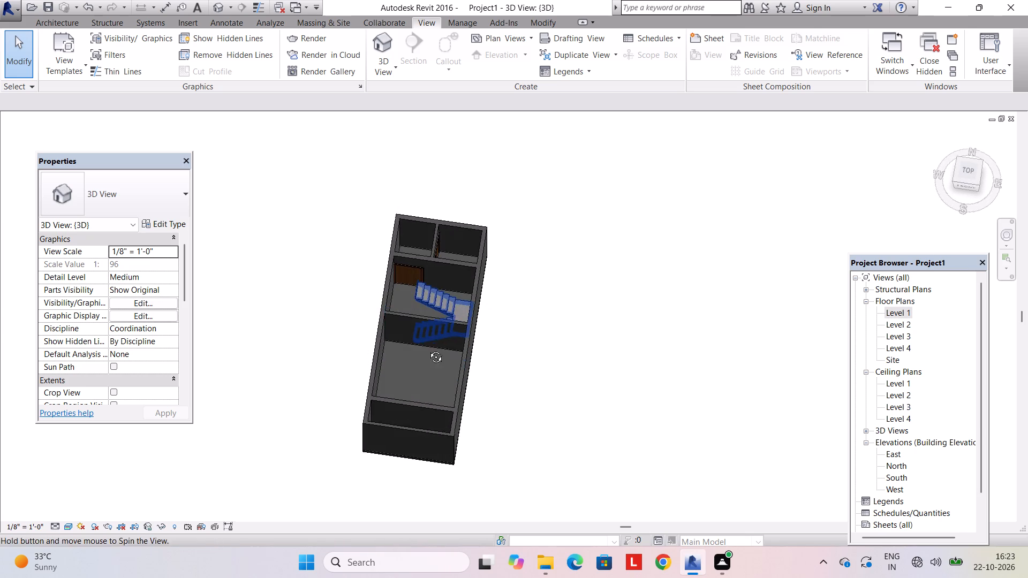
pyautogui.keyDown('shift'); pyautogui.moveTo(428, 349); pyautogui.dragTo(428, 353, button='middle'); pyautogui.keyUp('shift')
pyautogui.scroll(6, 406, 301)
pyautogui.keyDown('shift'); pyautogui.moveTo(406, 297); pyautogui.dragTo(564, 238, button='middle'); pyautogui.keyUp('shift')
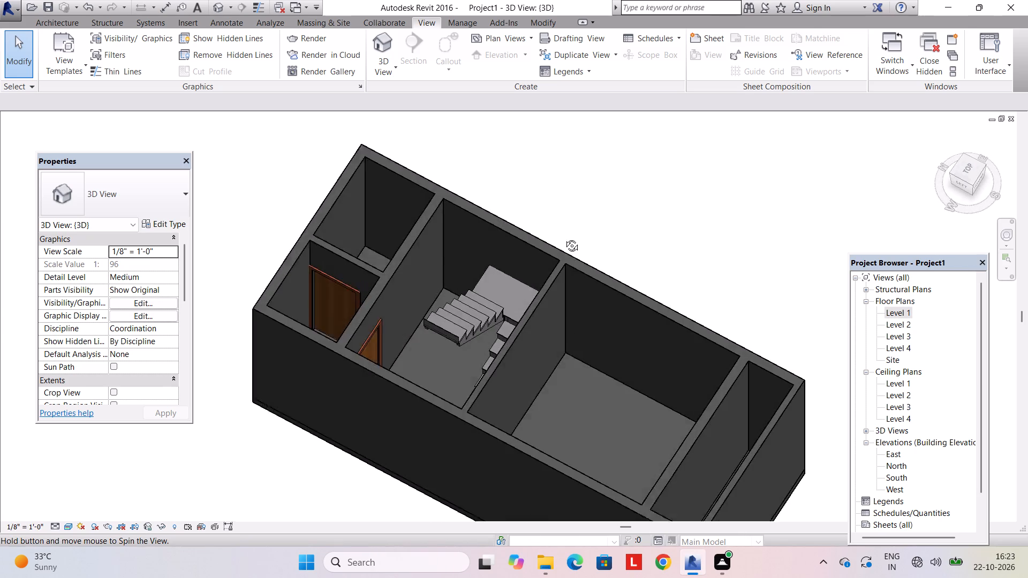
pyautogui.keyDown('shift'); pyautogui.moveTo(564, 238); pyautogui.dragTo(571, 226, button='middle'); pyautogui.keyUp('shift')
pyautogui.moveTo(528, 285); pyautogui.dragTo(574, 188, button='middle')
pyautogui.keyDown('shift'); pyautogui.moveTo(559, 236); pyautogui.dragTo(541, 265, button='middle'); pyautogui.keyUp('shift')
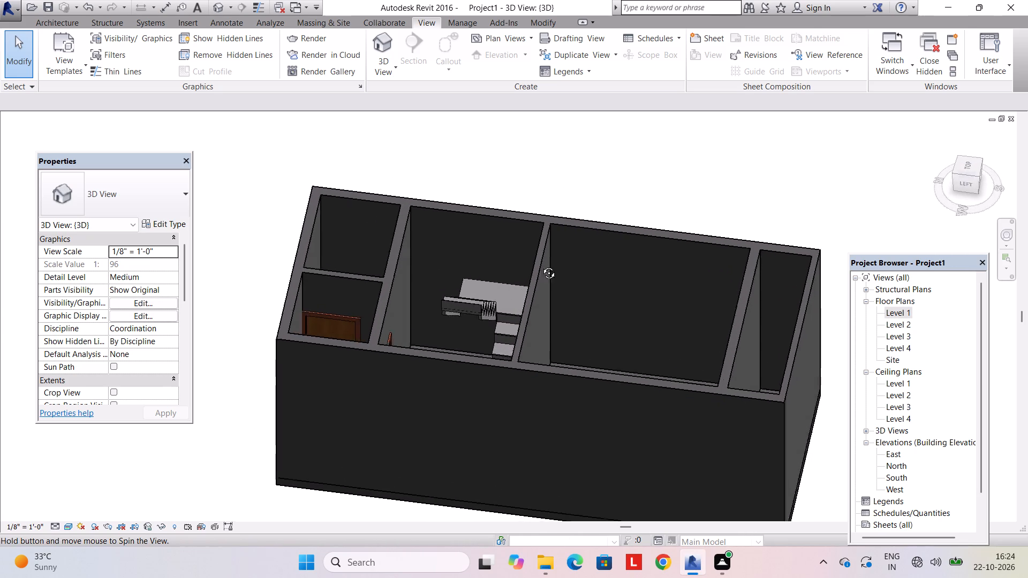
pyautogui.keyDown('shift'); pyautogui.moveTo(541, 265); pyautogui.dragTo(436, 370, button='middle'); pyautogui.keyUp('shift')
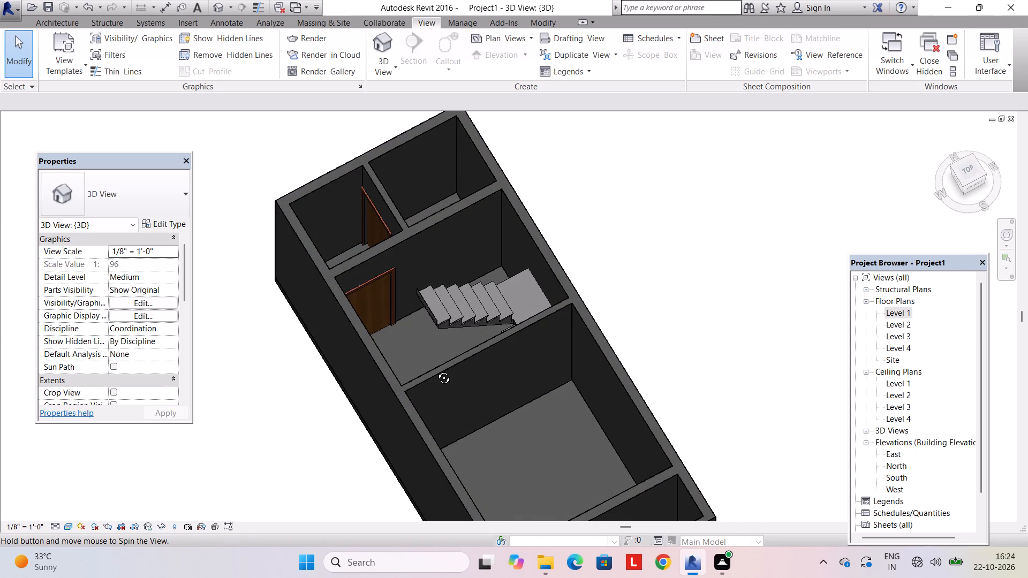
pyautogui.keyDown('shift'); pyautogui.moveTo(436, 370); pyautogui.dragTo(568, 222, button='middle'); pyautogui.keyUp('shift')
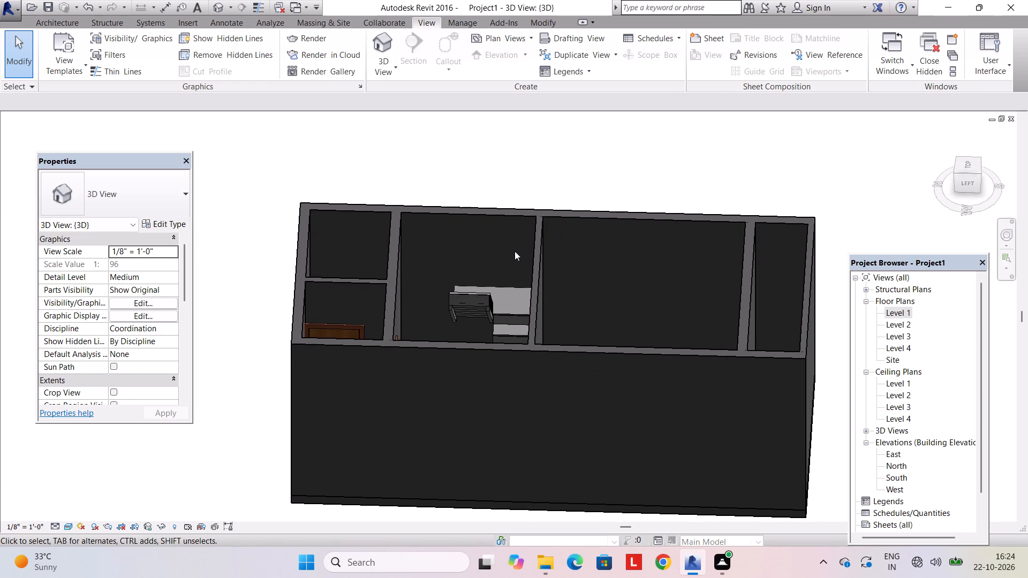
pyautogui.keyDown('shift'); pyautogui.moveTo(509, 259); pyautogui.dragTo(384, 360, button='middle'); pyautogui.keyUp('shift')
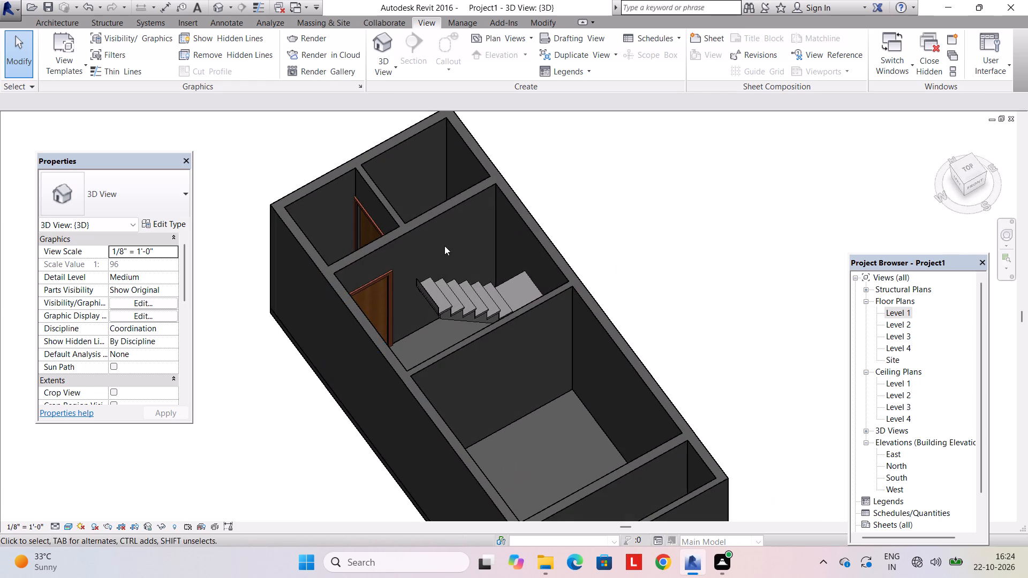
pyautogui.keyDown('shift'); pyautogui.moveTo(449, 234); pyautogui.dragTo(351, 300, button='middle'); pyautogui.keyUp('shift')
pyautogui.scroll(3, 414, 234)
pyautogui.moveTo(444, 228); pyautogui.dragTo(428, 321, button='middle')
pyautogui.keyDown('shift'); pyautogui.moveTo(427, 291); pyautogui.dragTo(434, 393, button='middle'); pyautogui.keyUp('shift')
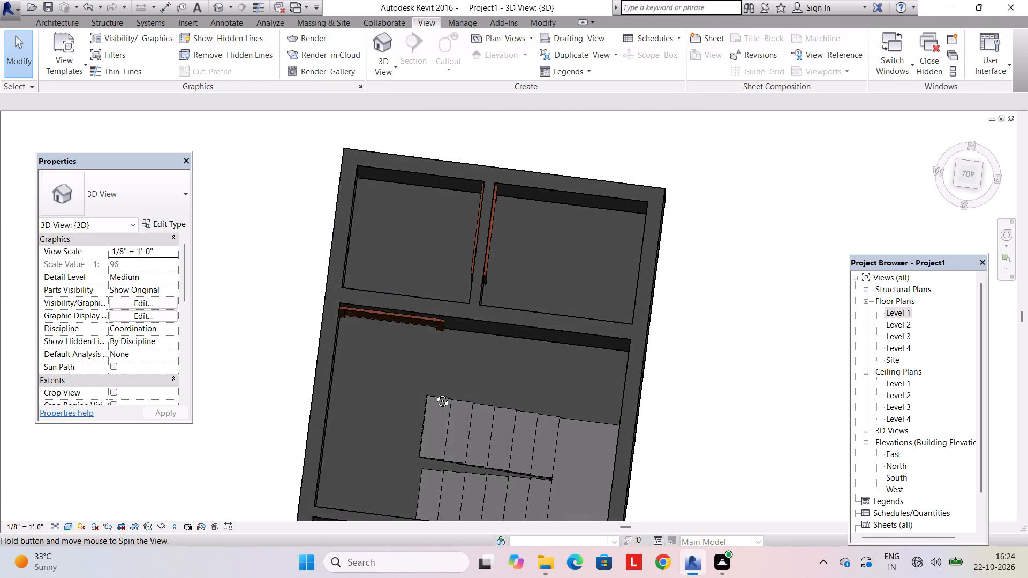
pyautogui.keyDown('shift'); pyautogui.moveTo(434, 393); pyautogui.dragTo(433, 398, button='middle'); pyautogui.keyUp('shift')
pyautogui.keyDown('shift'); pyautogui.moveTo(436, 309); pyautogui.dragTo(451, 293, button='middle'); pyautogui.keyUp('shift')
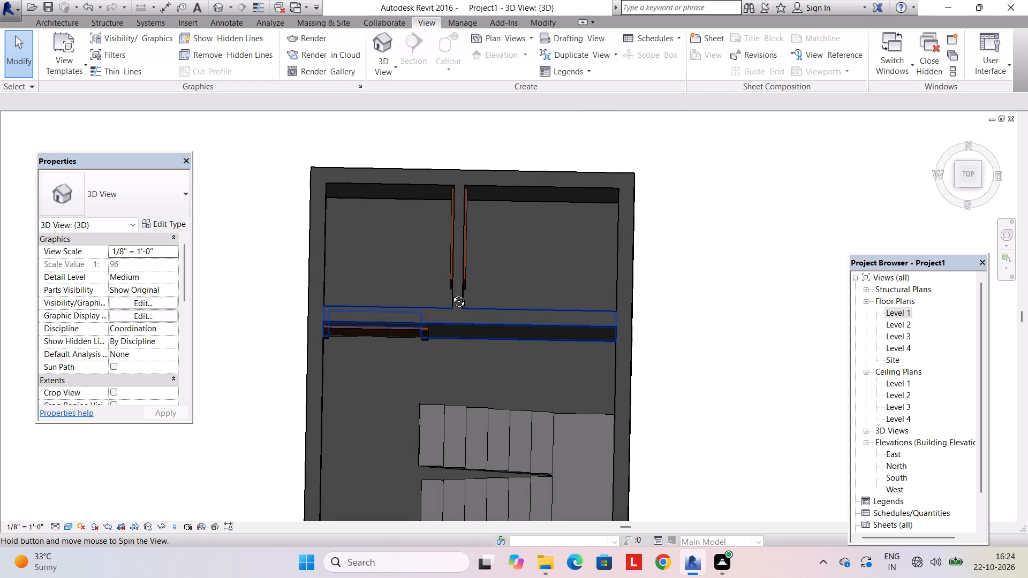
pyautogui.keyDown('shift'); pyautogui.moveTo(451, 293); pyautogui.dragTo(451, 287, button='middle'); pyautogui.keyUp('shift')
# Inspect the type properties of the 2.5' Single-Flush door between the two top rooms.
pyautogui.click(466, 268)
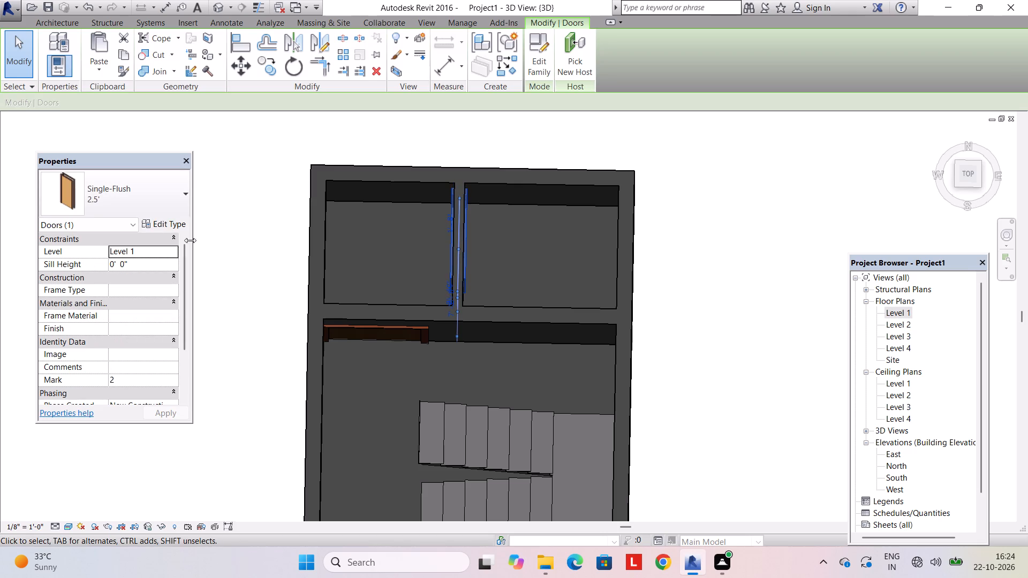
pyautogui.click(174, 226)
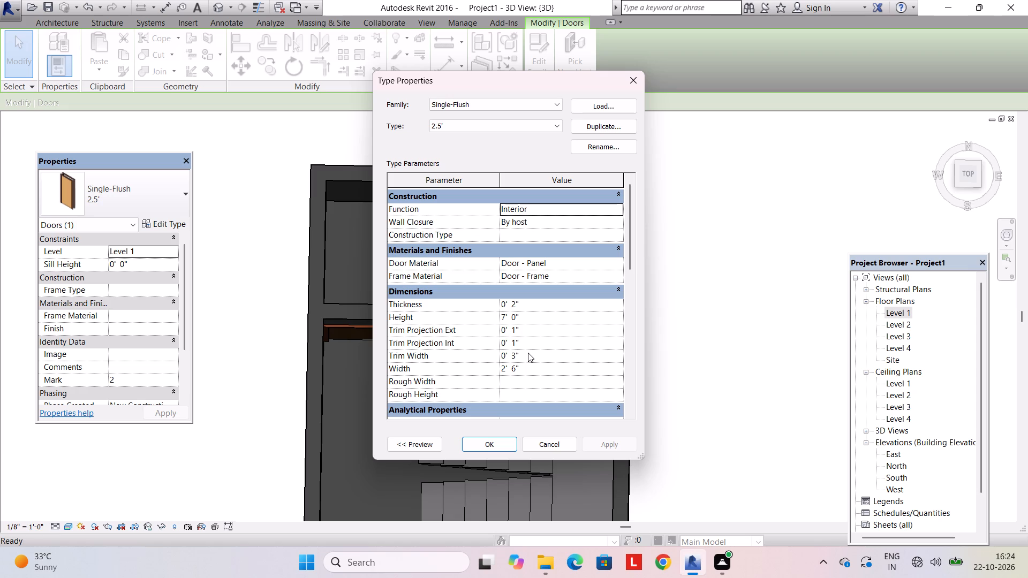
pyautogui.click(171, 207)
pyautogui.click(172, 229)
pyautogui.click(628, 85)
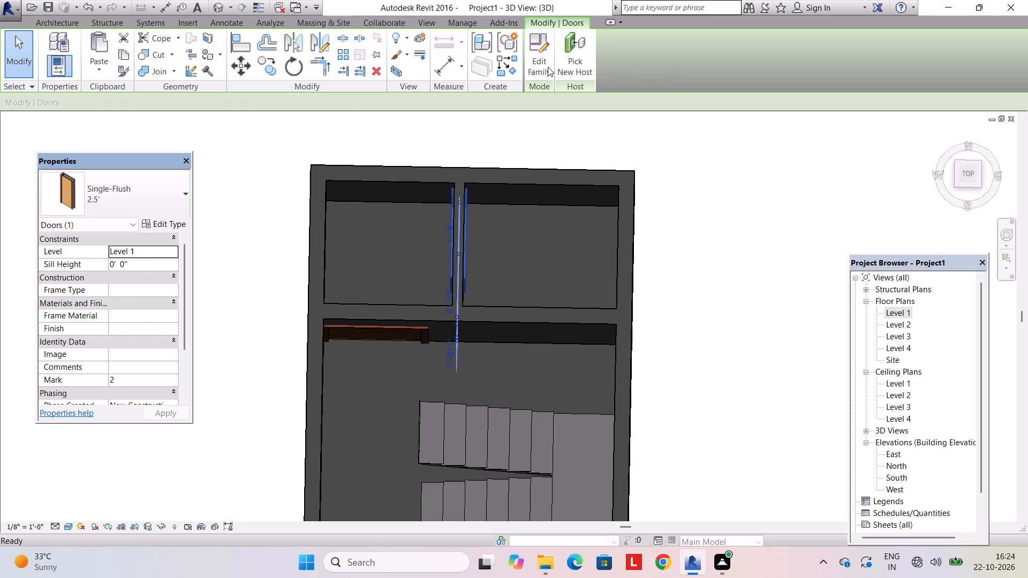
# Open the Single-Flush door family for editing, examine its frame and panel in 3D, and load it back into the project.
pyautogui.click(548, 67)
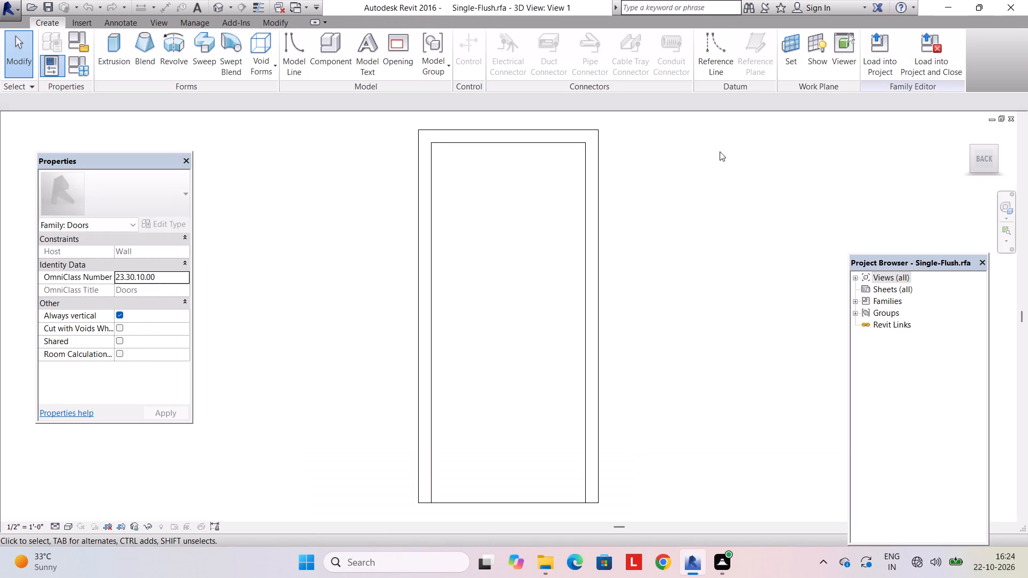
pyautogui.keyDown('shift'); pyautogui.moveTo(640, 213); pyautogui.dragTo(815, 289, button='middle'); pyautogui.keyUp('shift')
pyautogui.keyDown('shift'); pyautogui.moveTo(614, 231); pyautogui.dragTo(651, 244, button='middle'); pyautogui.keyUp('shift')
pyautogui.keyDown('shift'); pyautogui.moveTo(545, 199); pyautogui.dragTo(611, 284, button='middle'); pyautogui.keyUp('shift')
pyautogui.keyDown('shift'); pyautogui.scroll(-1, 531, 245); pyautogui.keyUp('shift')
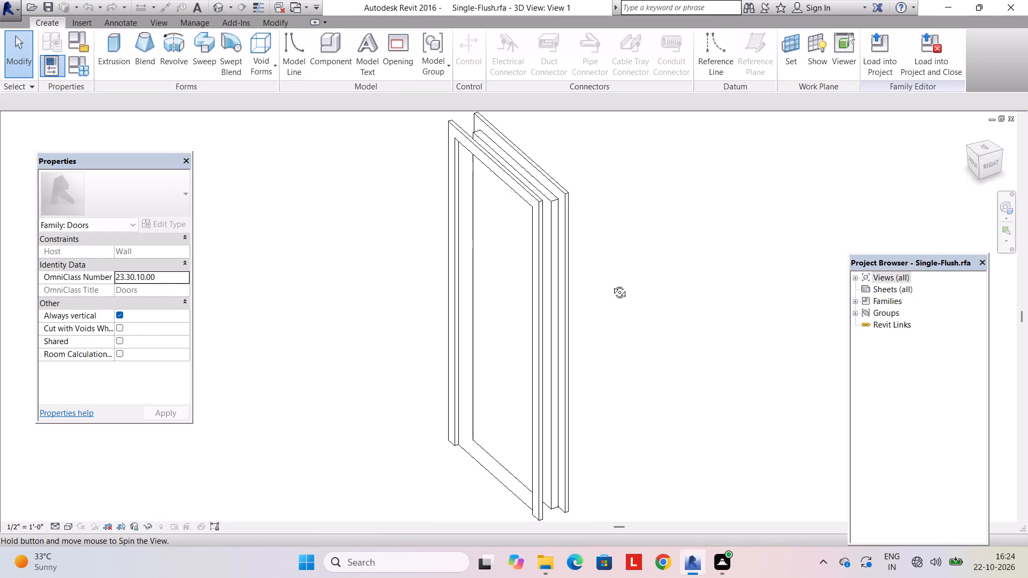
pyautogui.keyDown('shift'); pyautogui.moveTo(611, 284); pyautogui.dragTo(642, 251, button='middle'); pyautogui.keyUp('shift')
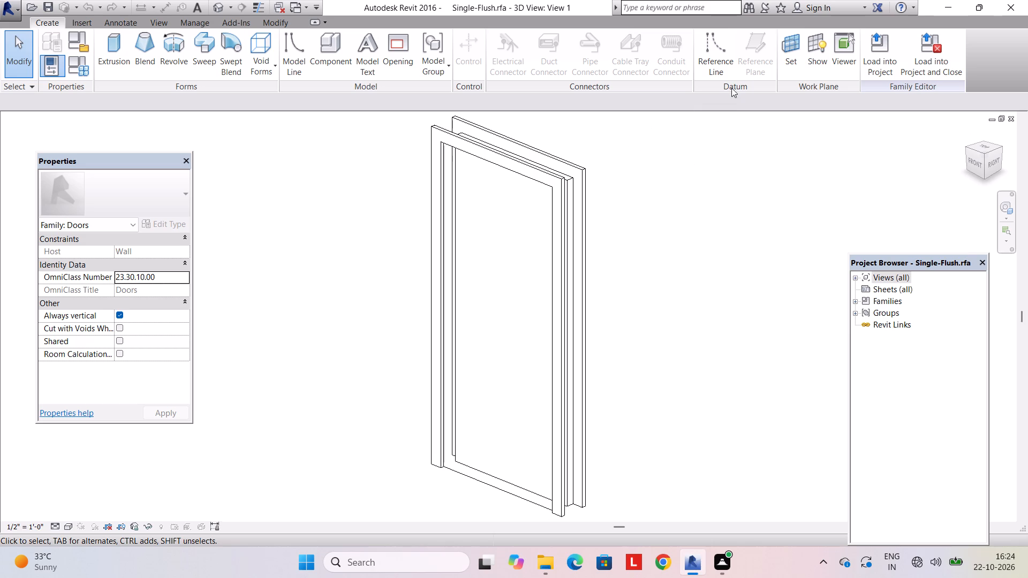
pyautogui.click(871, 67)
# Delete both Single-Flush doors from the top rooms' walls in the Level 1 floor plan.
pyautogui.scroll(-3, 596, 224)
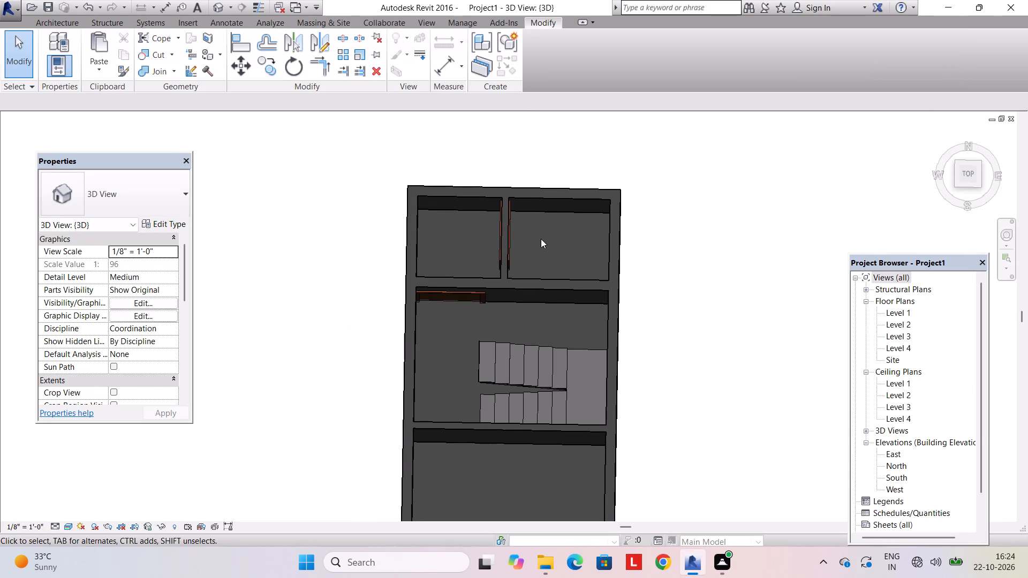
pyautogui.doubleClick(898, 317)
pyautogui.scroll(-3, 470, 262)
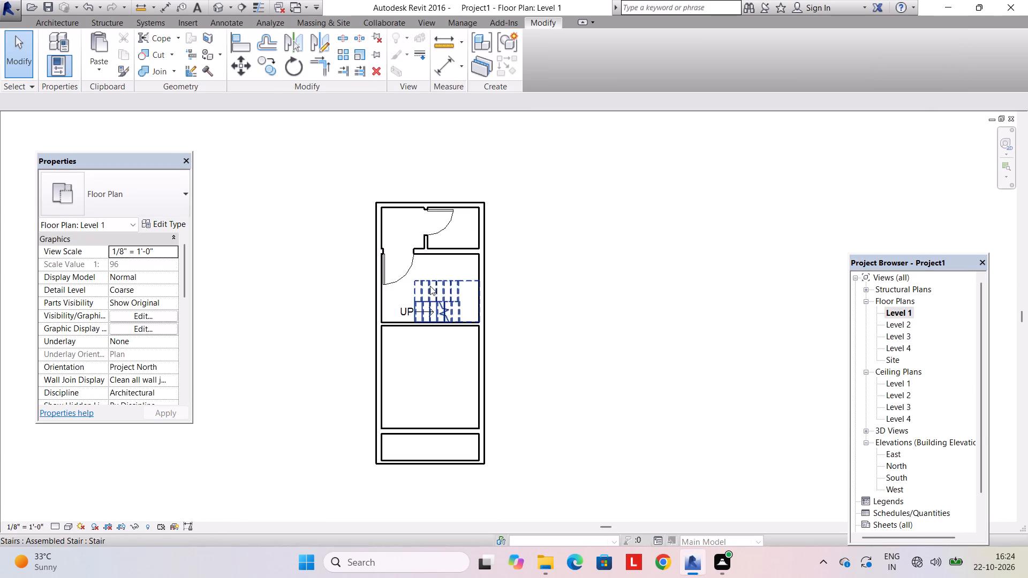
pyautogui.scroll(6, 422, 268)
pyautogui.click(355, 276)
pyautogui.press('Delete')
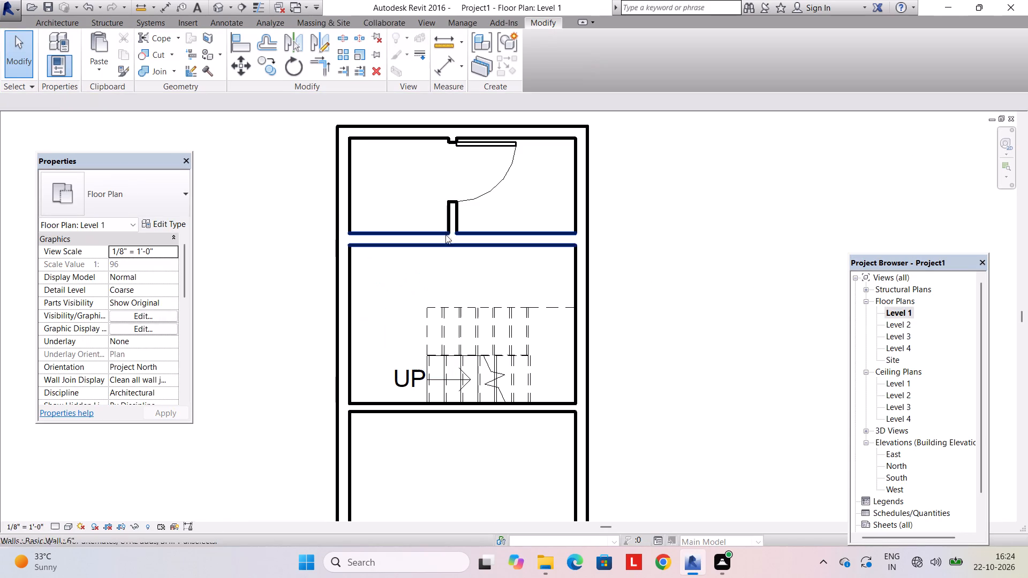
pyautogui.click(505, 151)
pyautogui.press('Delete')
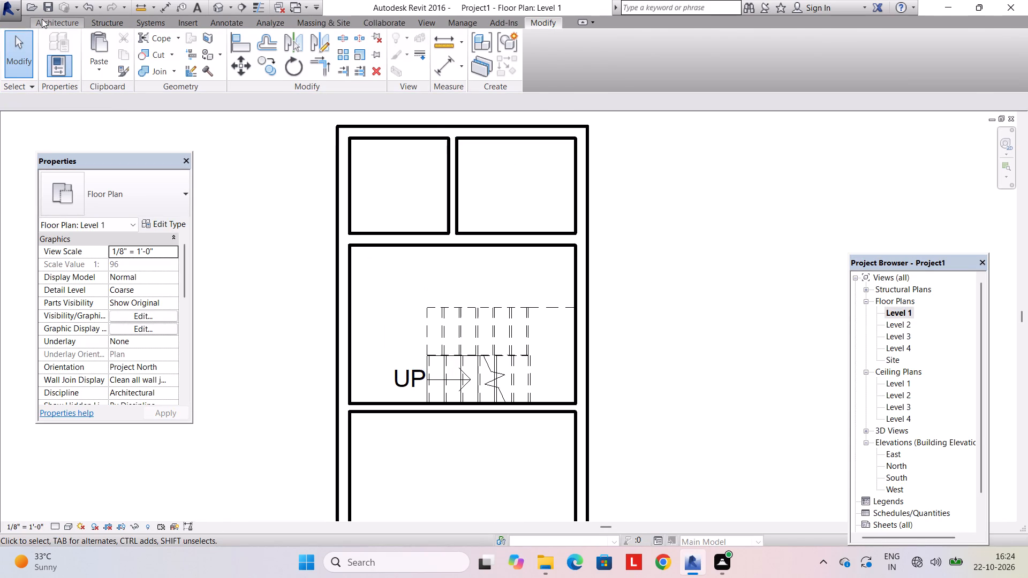
# Start placing a door and browse for a family to load in the US Imperial library's Doors > Residential folder.
pyautogui.click(42, 18)
pyautogui.click(89, 39)
pyautogui.click(545, 64)
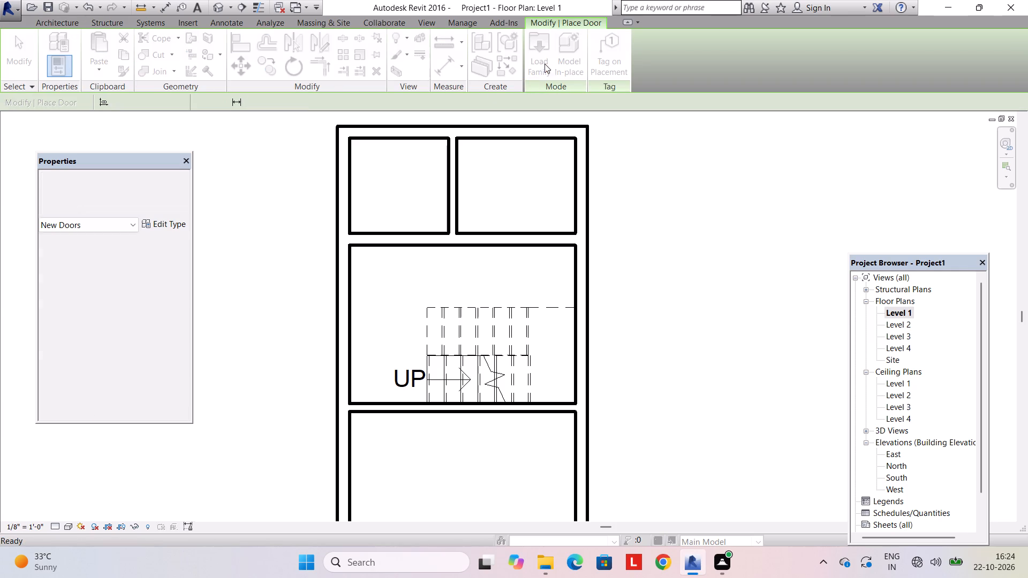
pyautogui.click(474, 146)
pyautogui.click(453, 221)
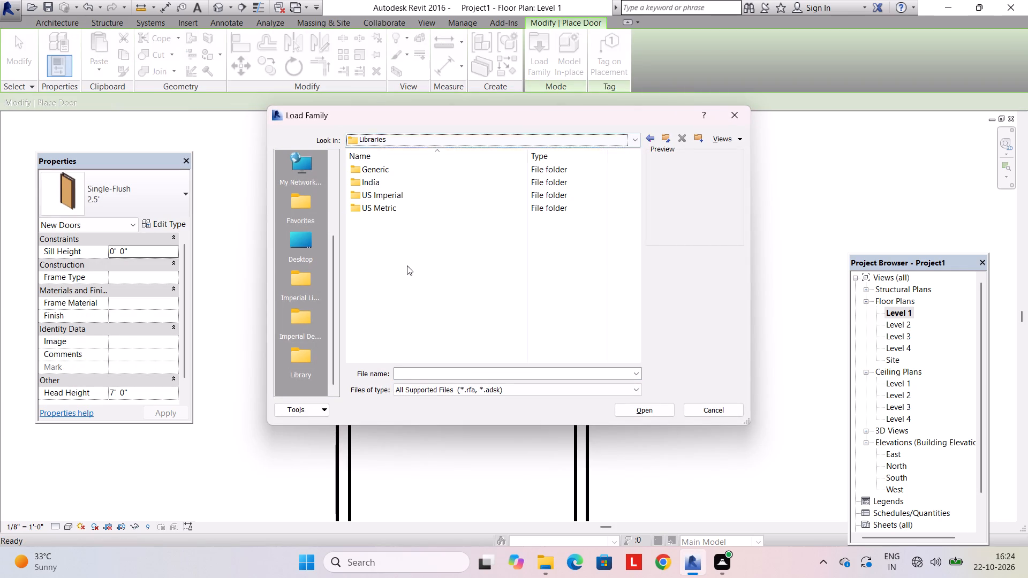
pyautogui.doubleClick(414, 197)
pyautogui.doubleClick(393, 286)
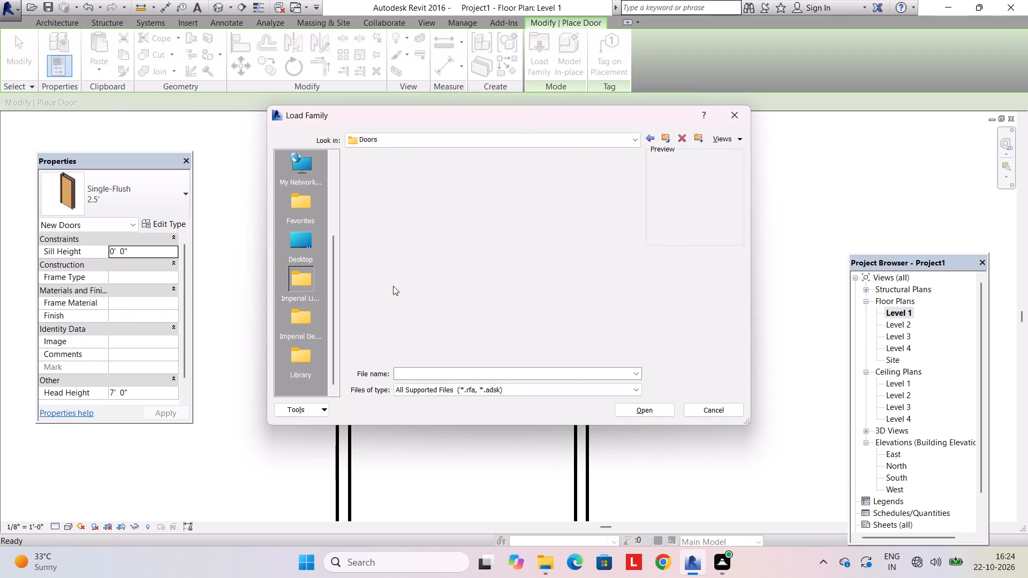
pyautogui.doubleClick(426, 199)
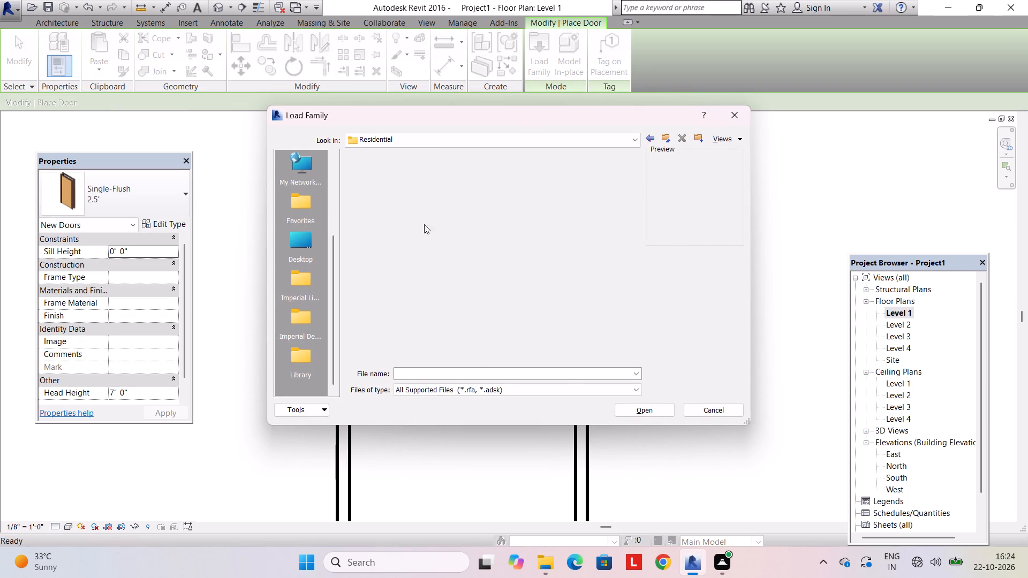
# Compare the previews of the interior door families in the Residential folder, including the panelled, flush, full-glass and double sliding variants.
pyautogui.click(425, 239)
pyautogui.click(428, 271)
pyautogui.click(430, 292)
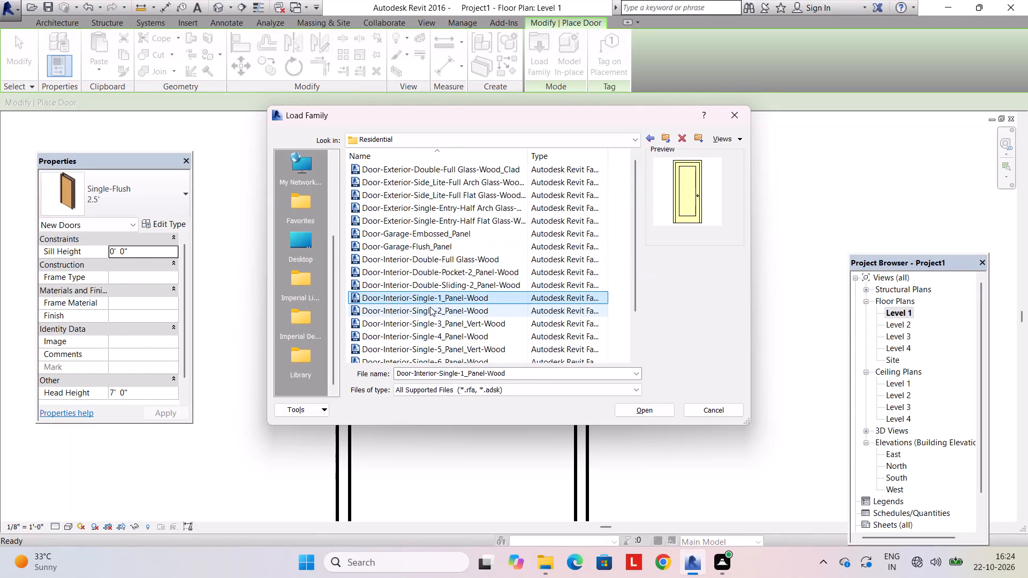
pyautogui.click(430, 307)
pyautogui.click(433, 301)
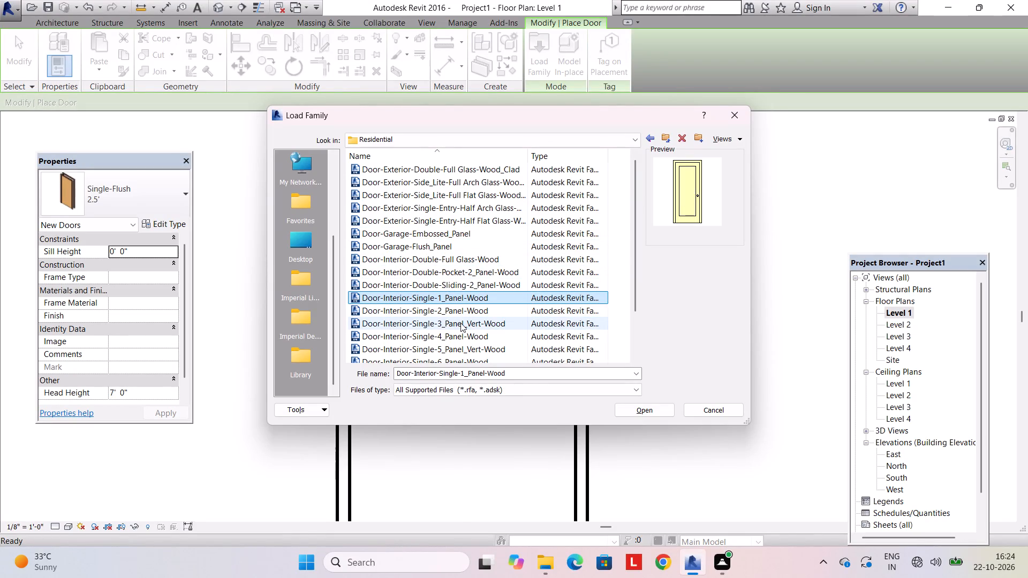
pyautogui.click(460, 323)
pyautogui.click(455, 291)
pyautogui.click(456, 296)
pyautogui.click(459, 316)
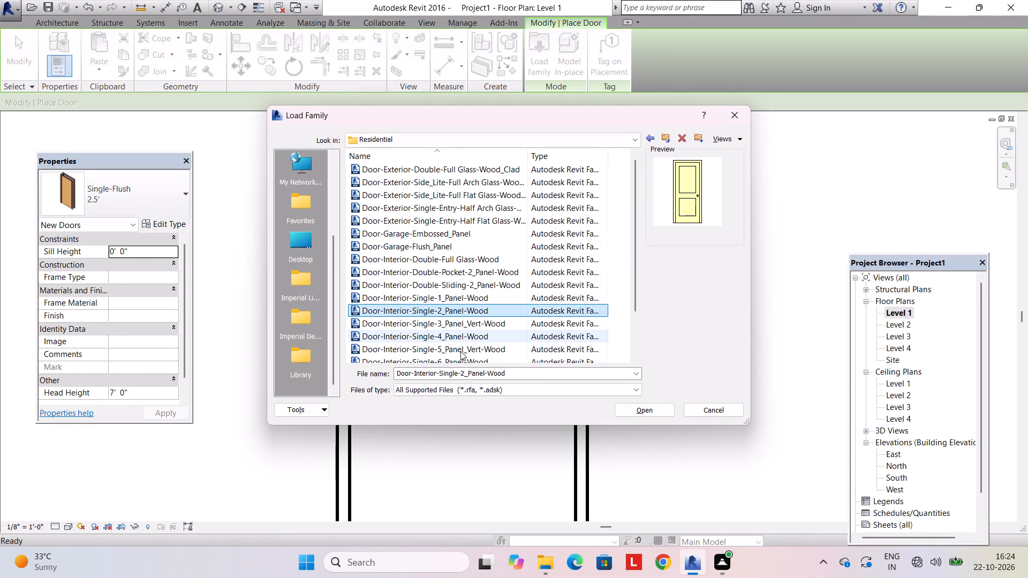
pyautogui.moveTo(453, 334); pyautogui.dragTo(444, 299, button='middle')
pyautogui.scroll(-2, 444, 299)
pyautogui.click(444, 299)
pyautogui.click(444, 285)
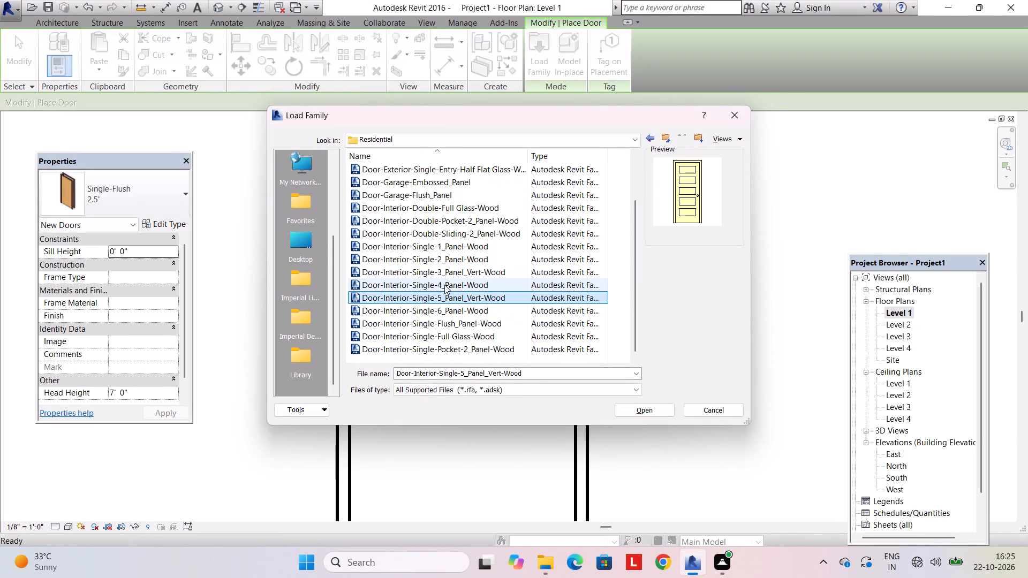
pyautogui.click(448, 274)
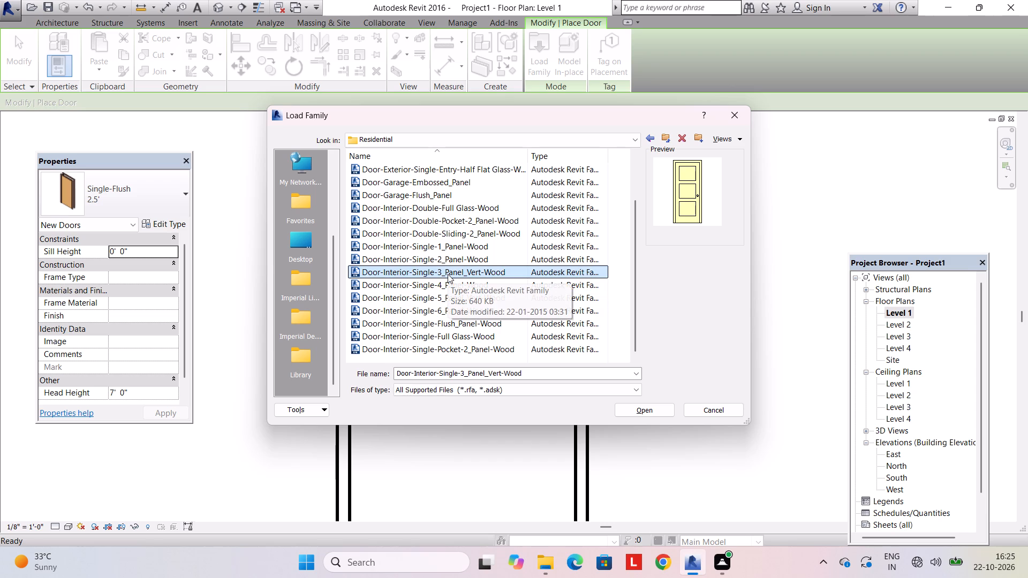
pyautogui.click(455, 291)
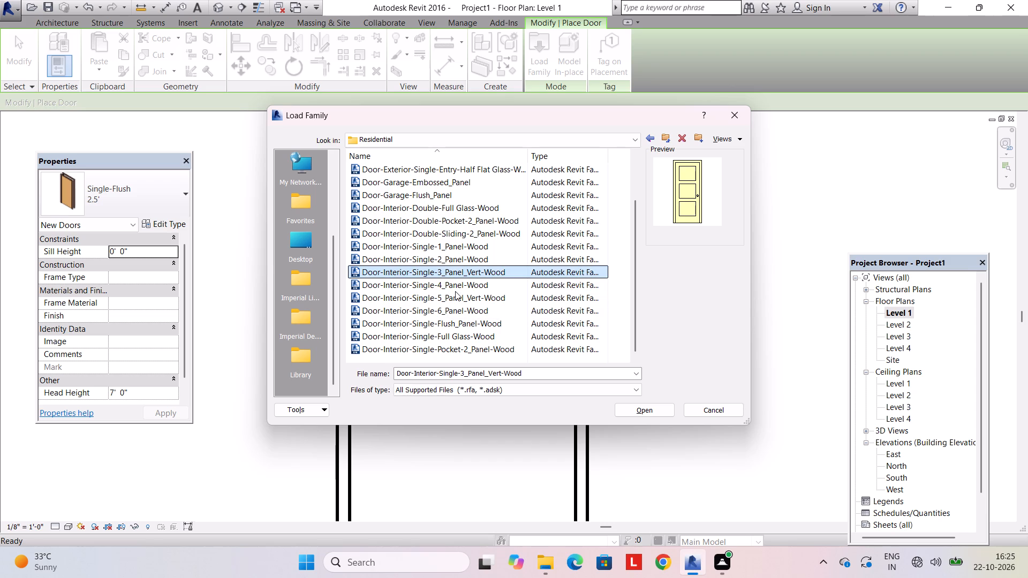
pyautogui.click(457, 264)
pyautogui.click(457, 249)
pyautogui.click(457, 238)
pyautogui.click(457, 255)
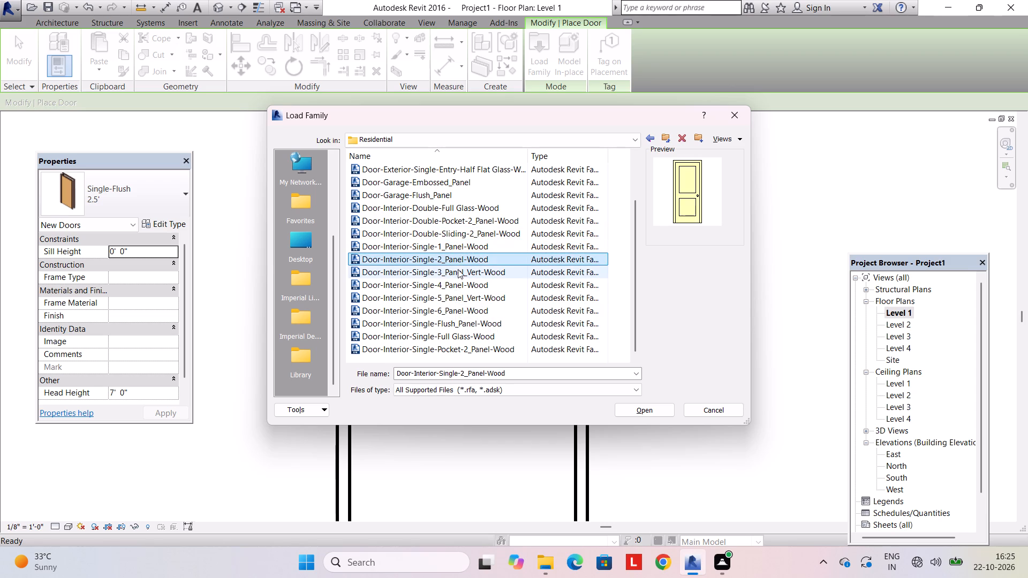
pyautogui.click(458, 269)
pyautogui.click(454, 290)
pyautogui.click(454, 302)
pyautogui.click(454, 310)
pyautogui.click(455, 322)
pyautogui.click(457, 339)
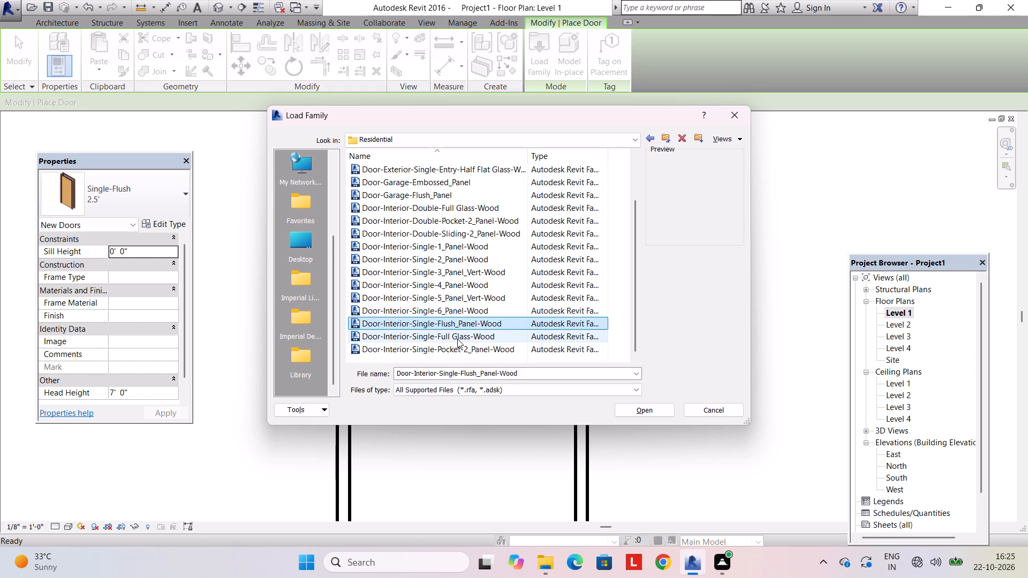
pyautogui.click(455, 318)
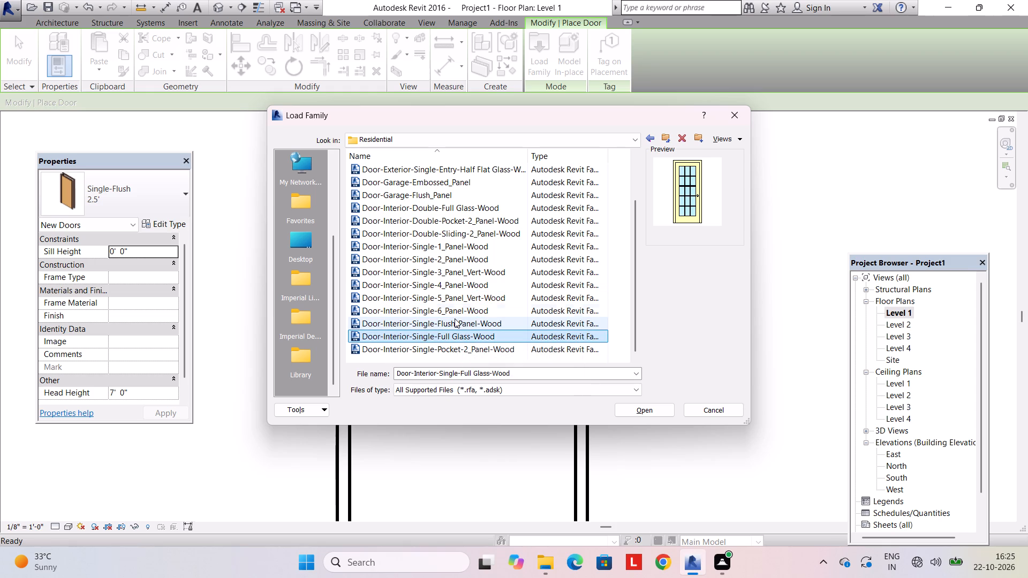
pyautogui.click(454, 300)
pyautogui.click(452, 278)
pyautogui.click(452, 276)
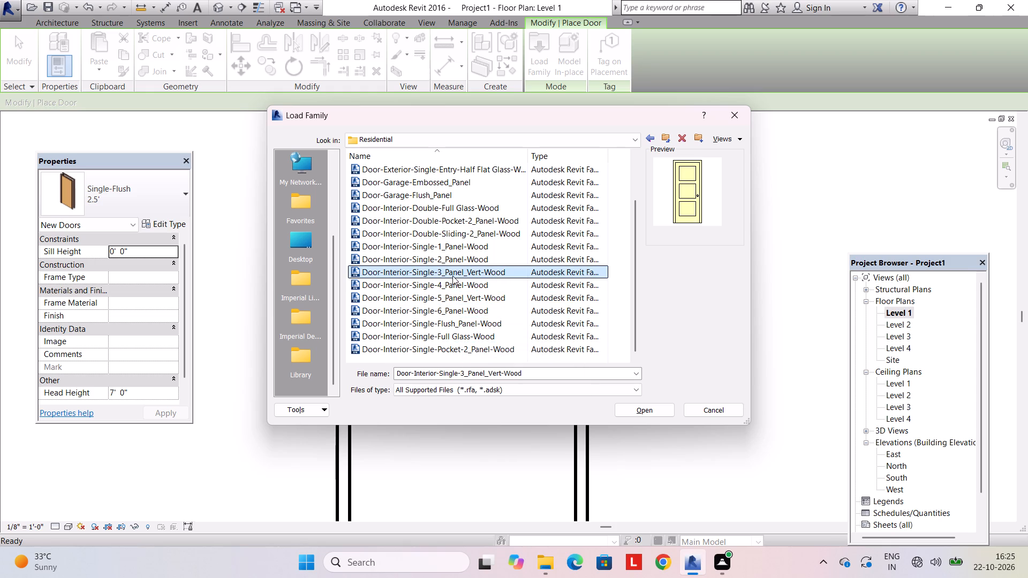
pyautogui.click(459, 294)
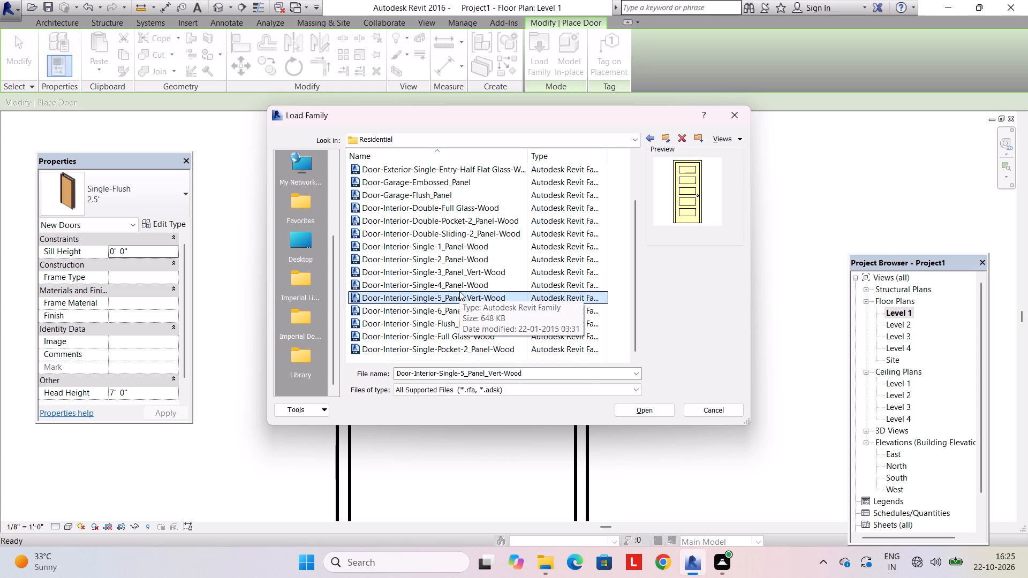
pyautogui.click(461, 273)
pyautogui.click(459, 249)
pyautogui.click(460, 235)
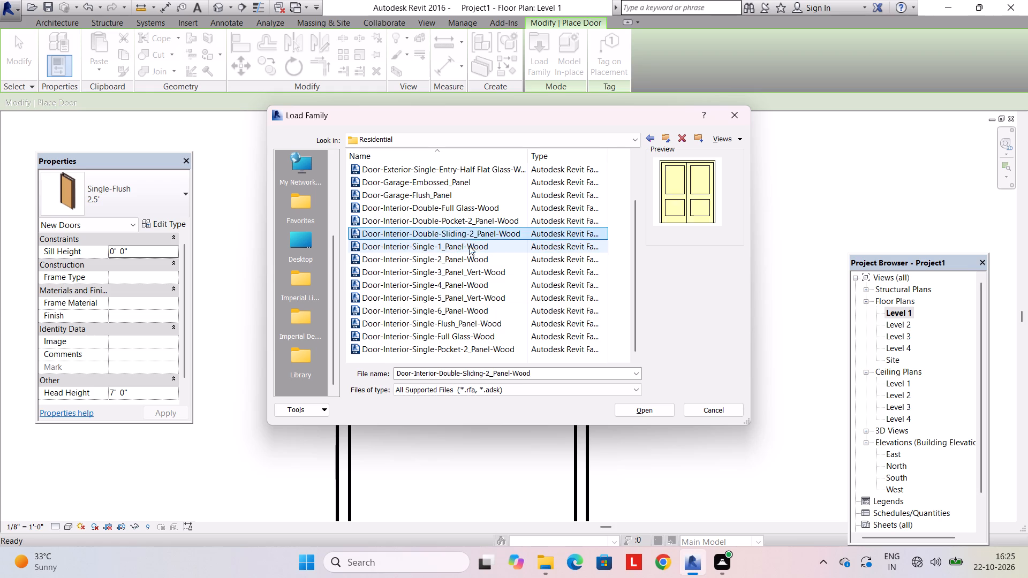
pyautogui.click(471, 252)
pyautogui.click(468, 266)
pyautogui.click(466, 277)
pyautogui.click(465, 286)
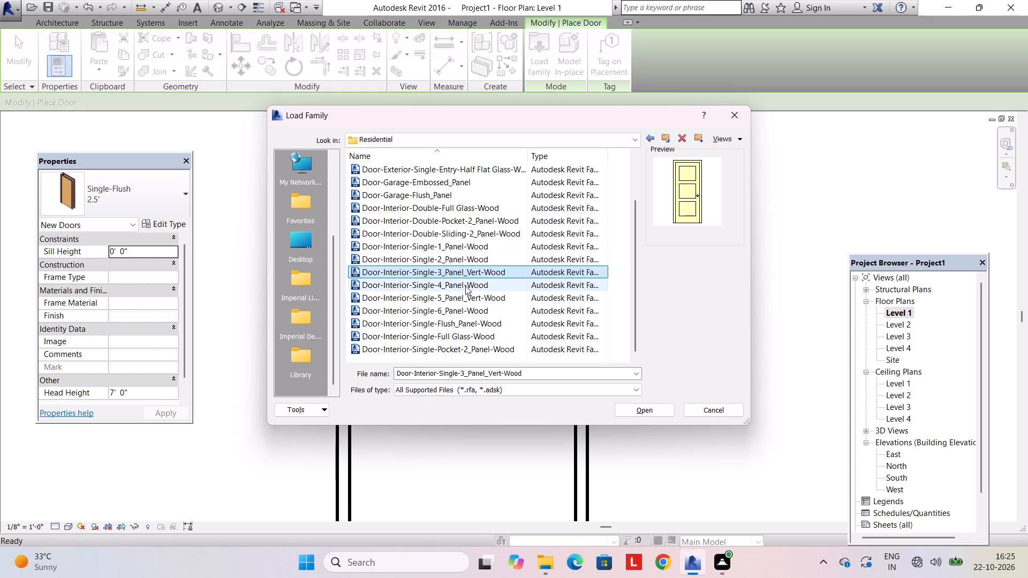
pyautogui.click(465, 296)
# Load the Door-Interior-Single-4_Panel-Wood family with its 30" x 84" type.
pyautogui.click(464, 283)
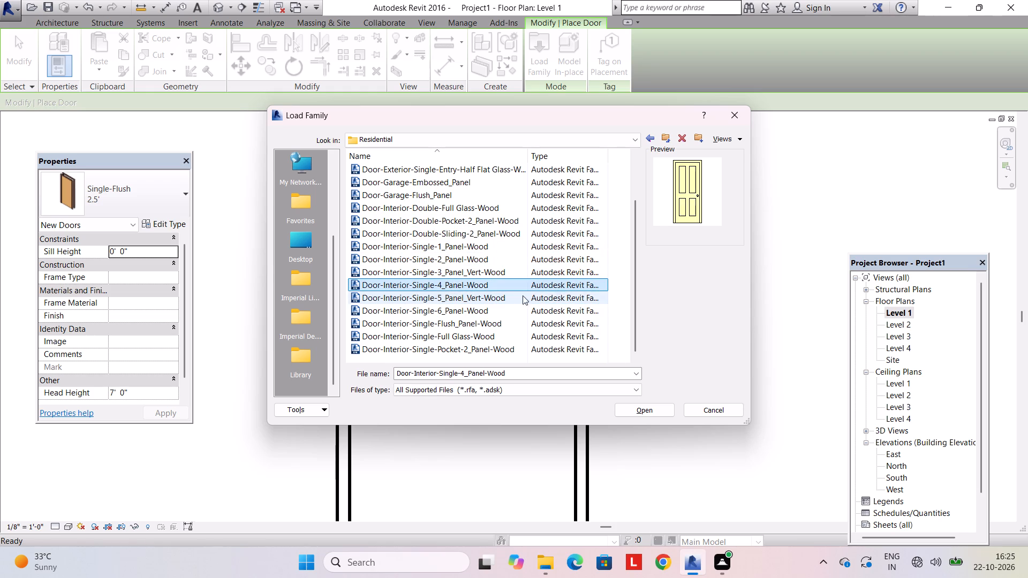
pyautogui.click(645, 412)
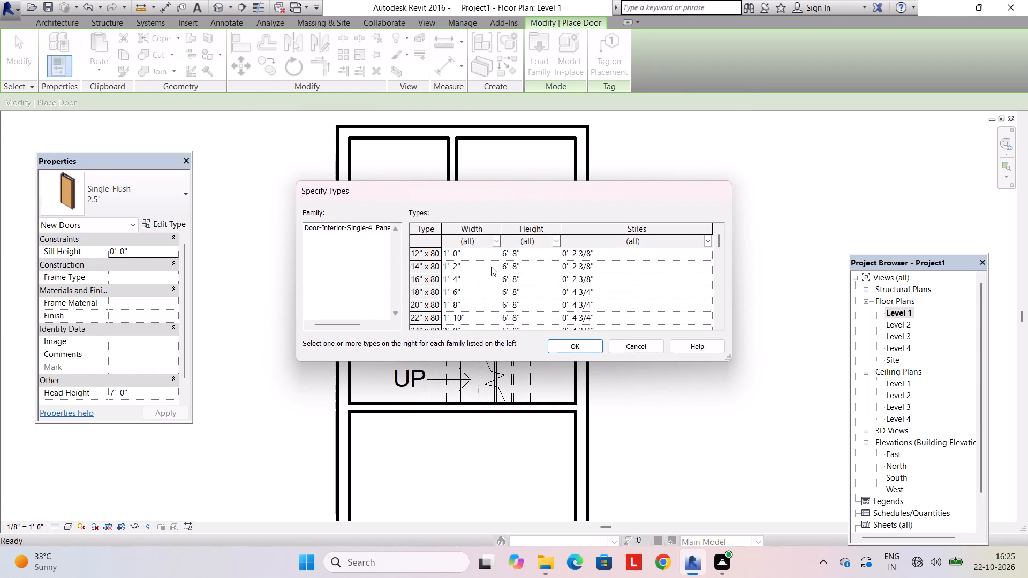
pyautogui.scroll(-4, 491, 267)
pyautogui.scroll(1, 468, 302)
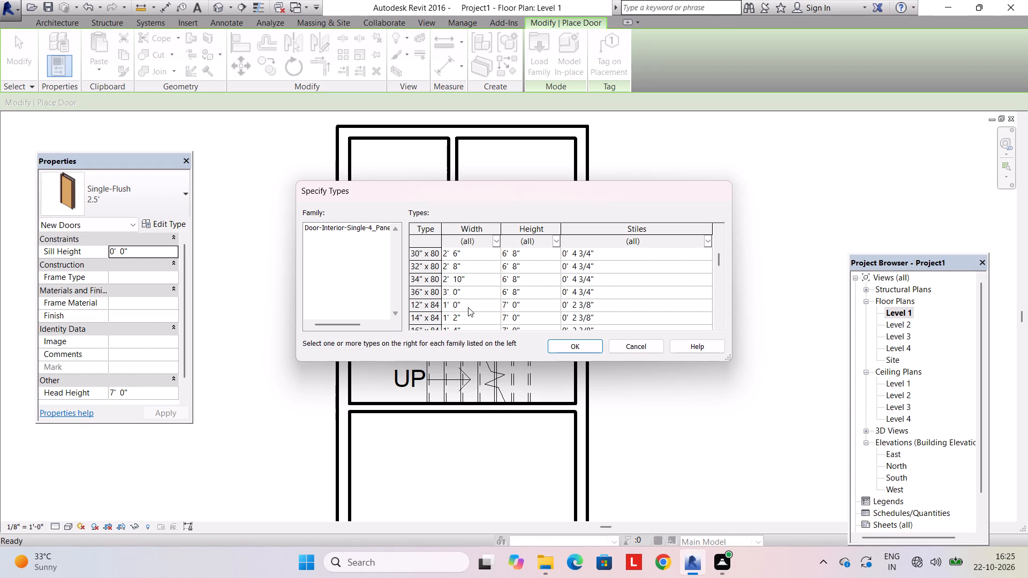
pyautogui.scroll(-1, 469, 279)
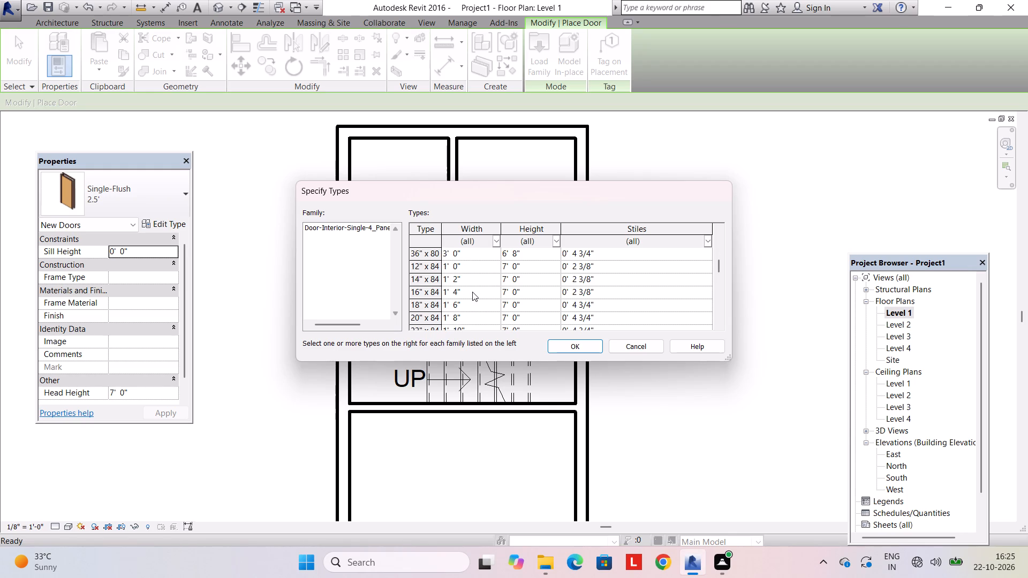
pyautogui.scroll(-3, 472, 292)
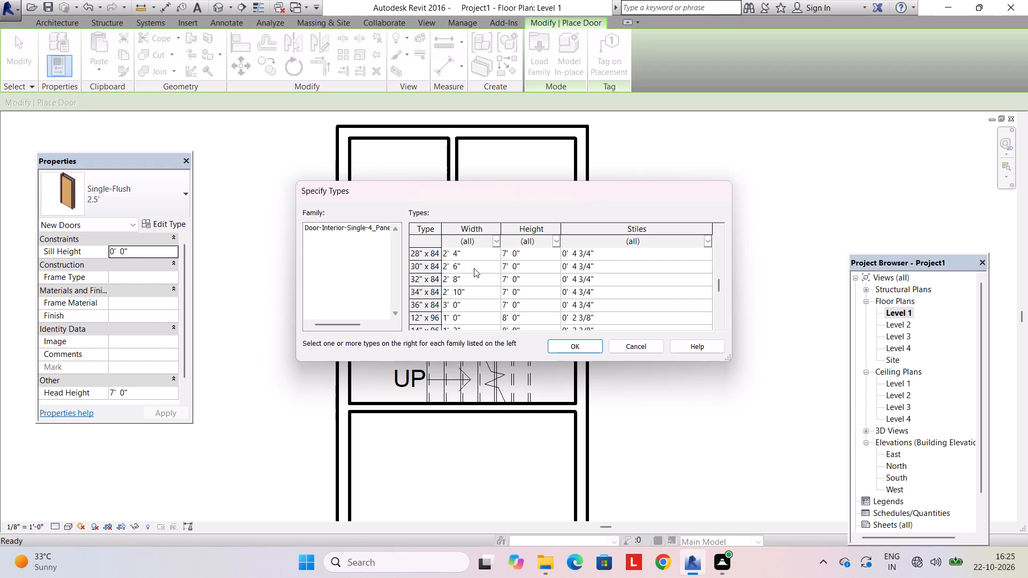
pyautogui.click(474, 268)
pyautogui.click(571, 344)
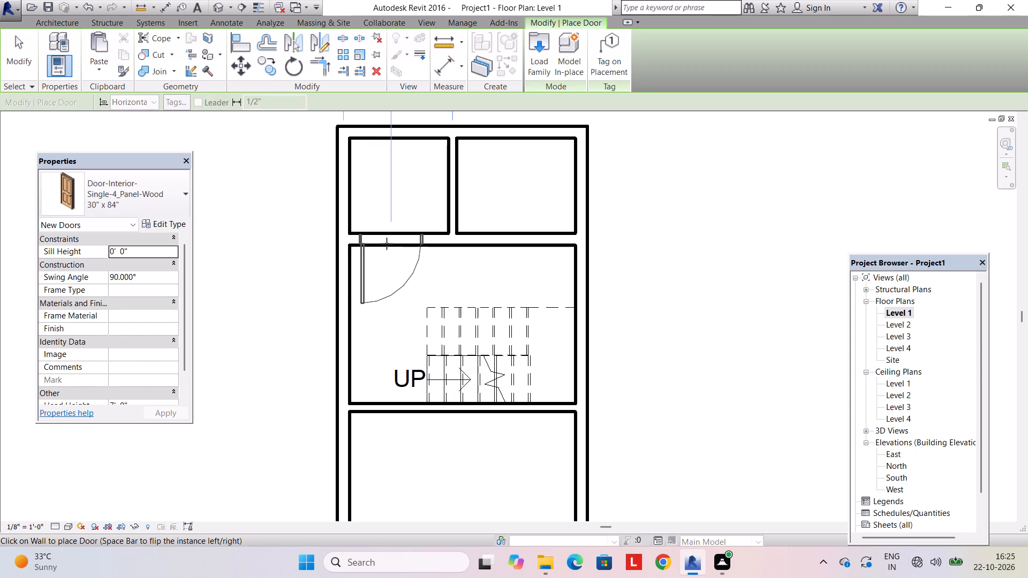
# Place 30" x 84" four-panel doors between the top-left and stair rooms, opening toward the stair, and between the top rooms, opening into the left one.
pyautogui.scroll(4, 384, 242)
pyautogui.click(383, 240)
pyautogui.moveTo(442, 202); pyautogui.dragTo(411, 353, button='middle')
pyautogui.press('space')
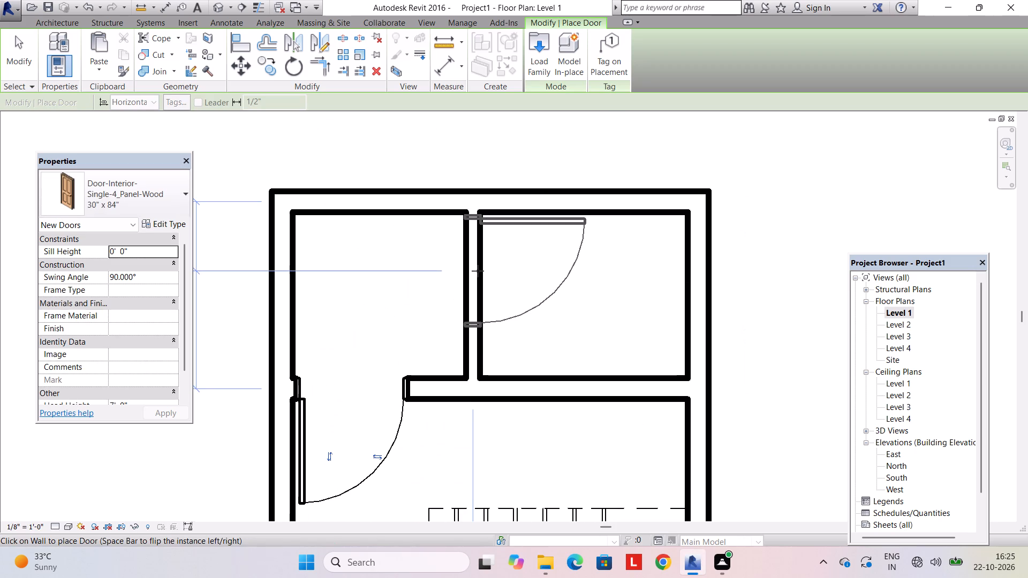
pyautogui.press('space')
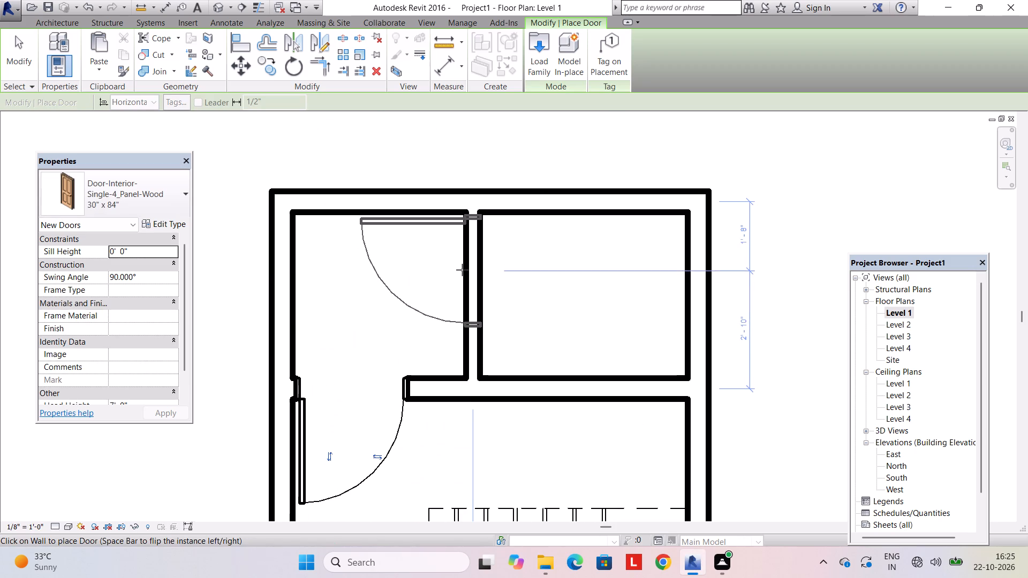
pyautogui.click(462, 270)
pyautogui.press('Escape')
pyautogui.press('Escape')
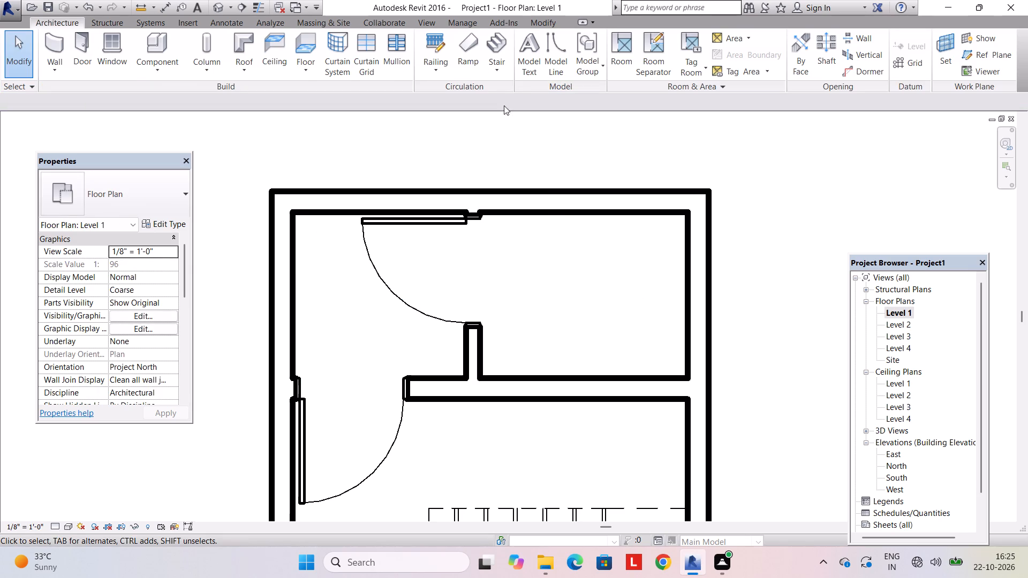
# Open the 3D view and examine the two newly placed four-panel doors from above and from the stair side.
pyautogui.scroll(-2, 454, 232)
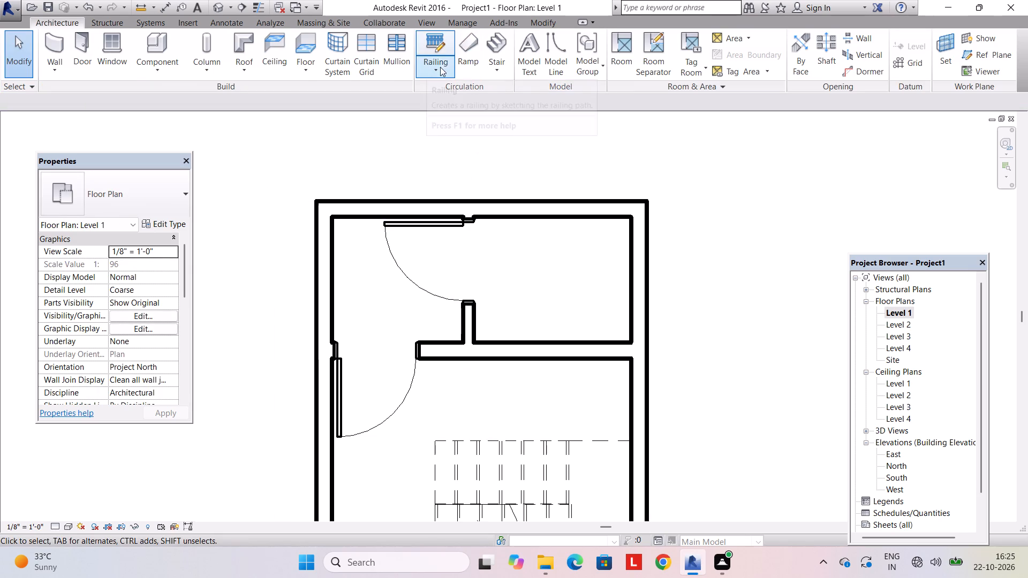
pyautogui.click(425, 28)
pyautogui.click(387, 42)
pyautogui.moveTo(464, 280); pyautogui.dragTo(447, 328, button='middle')
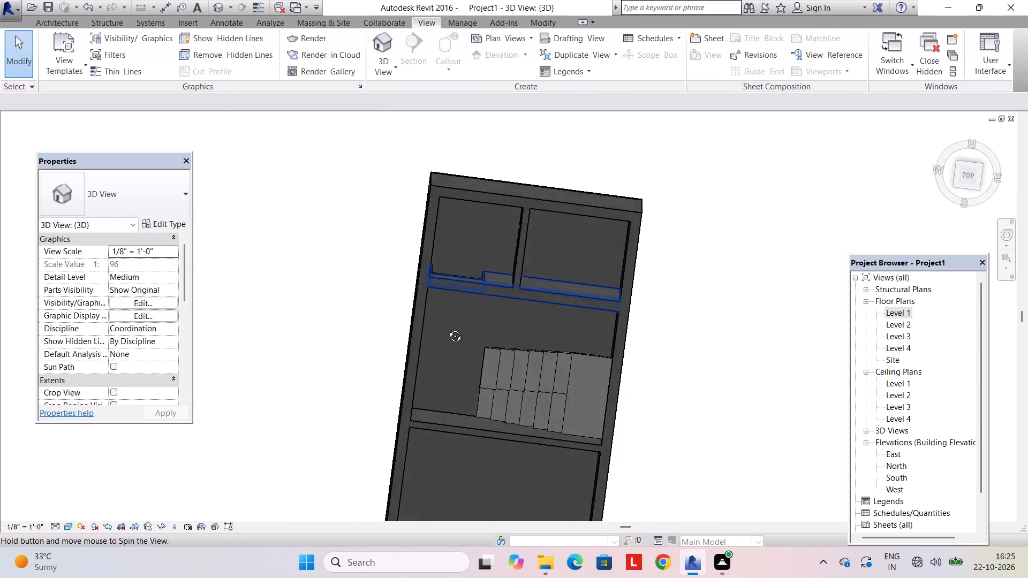
pyautogui.moveTo(447, 328); pyautogui.dragTo(446, 283, button='middle')
pyautogui.scroll(7, 527, 255)
pyautogui.keyDown('shift'); pyautogui.moveTo(528, 256); pyautogui.dragTo(474, 240, button='middle'); pyautogui.keyUp('shift')
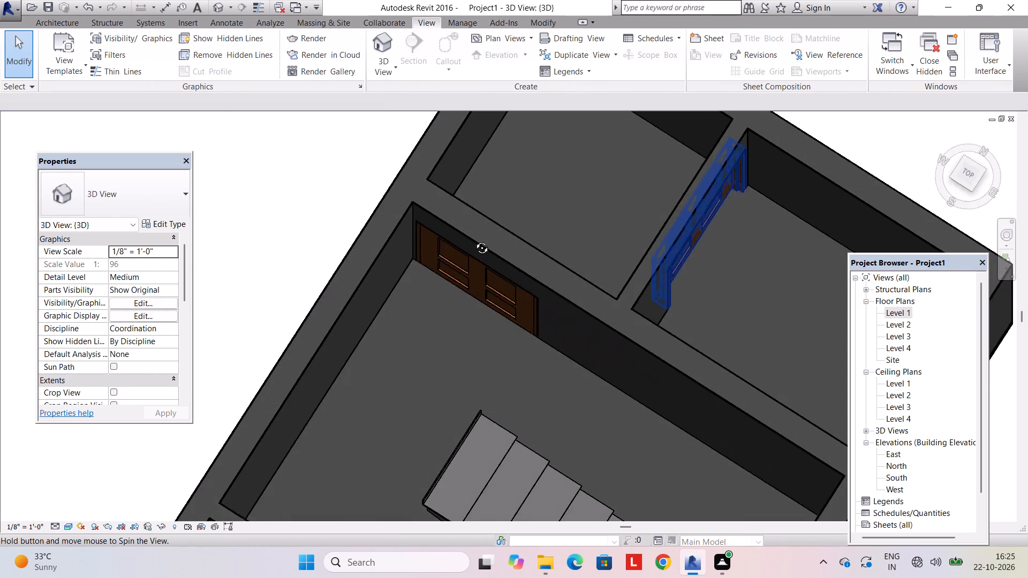
pyautogui.keyDown('shift'); pyautogui.moveTo(474, 240); pyautogui.dragTo(472, 200, button='middle'); pyautogui.keyUp('shift')
pyautogui.keyDown('shift'); pyautogui.moveTo(637, 246); pyautogui.dragTo(637, 181, button='middle'); pyautogui.keyUp('shift')
pyautogui.keyDown('shift'); pyautogui.moveTo(607, 255); pyautogui.dragTo(678, 190, button='middle'); pyautogui.keyUp('shift')
pyautogui.moveTo(573, 278); pyautogui.dragTo(675, 247, button='middle')
pyautogui.keyDown('shift'); pyautogui.moveTo(585, 270); pyautogui.dragTo(600, 267, button='middle'); pyautogui.keyUp('shift')
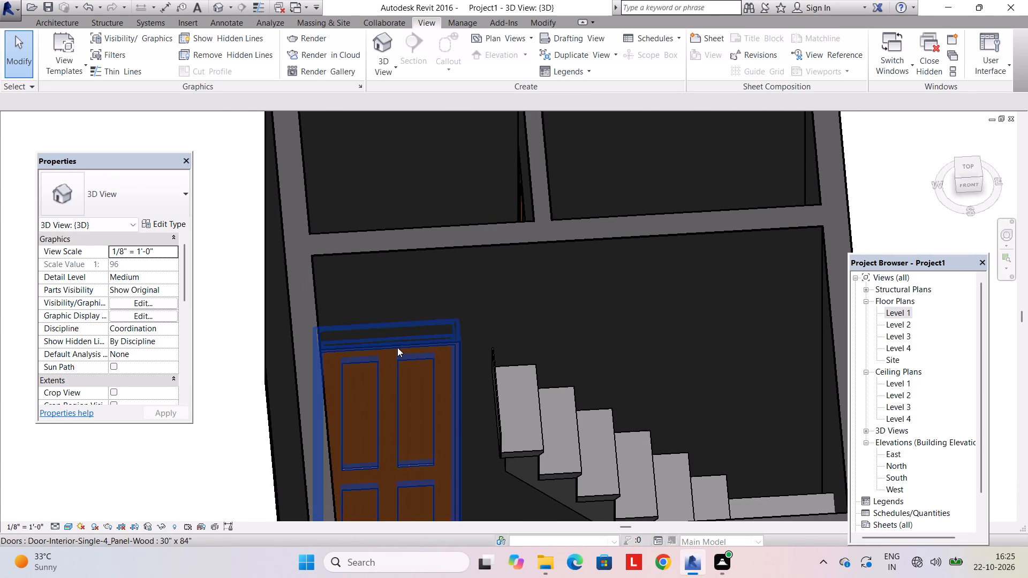
# Inspect the type properties of the 30" x 84" four-panel door in the stair room's wall, including its materials and dimensions.
pyautogui.click(397, 347)
pyautogui.click(179, 230)
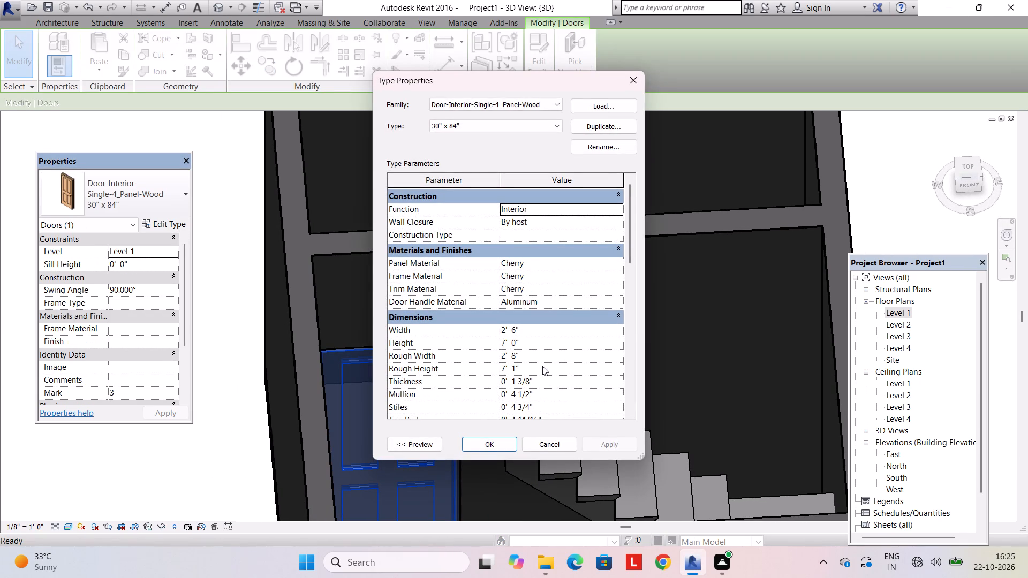
pyautogui.scroll(-3, 563, 336)
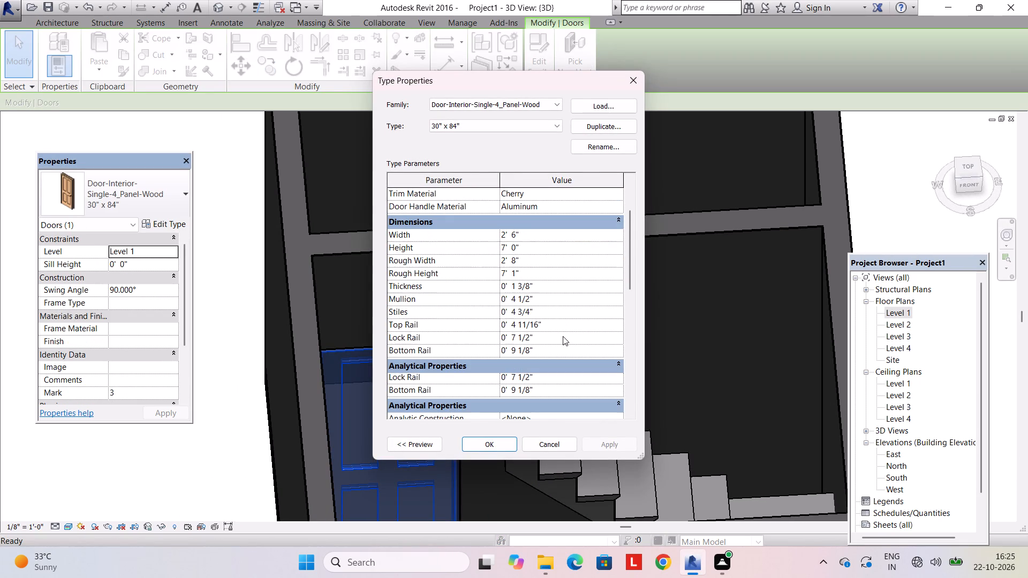
pyautogui.scroll(1, 563, 336)
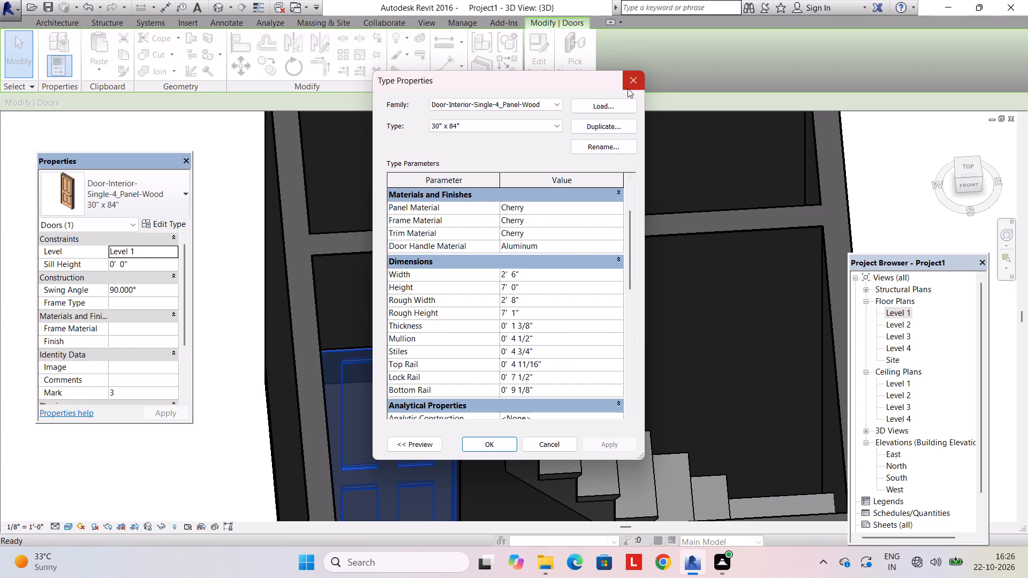
pyautogui.click(628, 88)
pyautogui.press('Escape')
pyautogui.press('Escape')
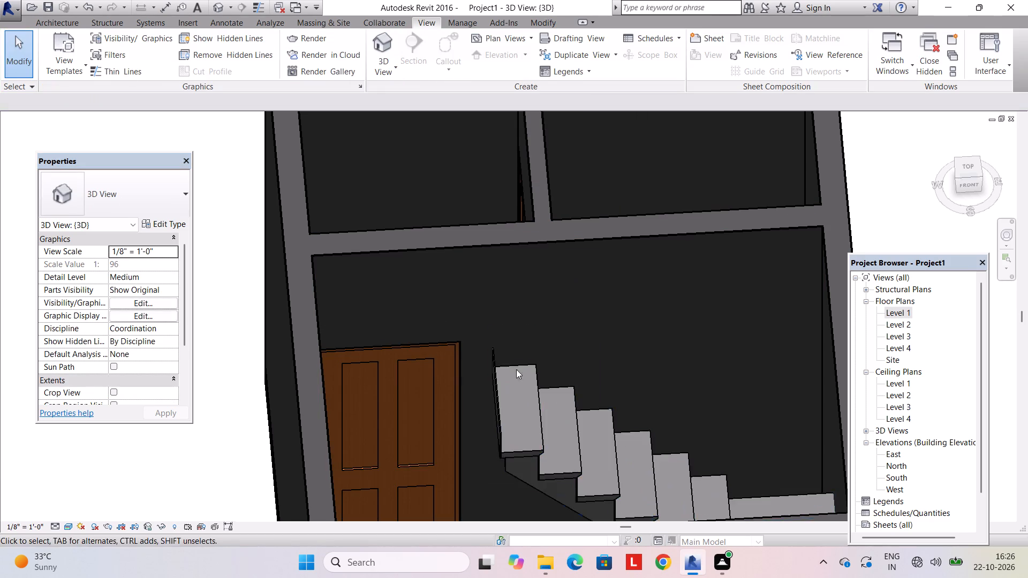
# Examine the stair room in 3D, checking how the four-panel door sits beside the stair, and select that door.
pyautogui.keyDown('shift'); pyautogui.moveTo(437, 323); pyautogui.dragTo(448, 418, button='middle'); pyautogui.keyUp('shift')
pyautogui.keyDown('shift'); pyautogui.moveTo(427, 338); pyautogui.dragTo(432, 424, button='middle'); pyautogui.keyUp('shift')
pyautogui.keyDown('shift'); pyautogui.moveTo(473, 382); pyautogui.dragTo(453, 345, button='middle'); pyautogui.keyUp('shift')
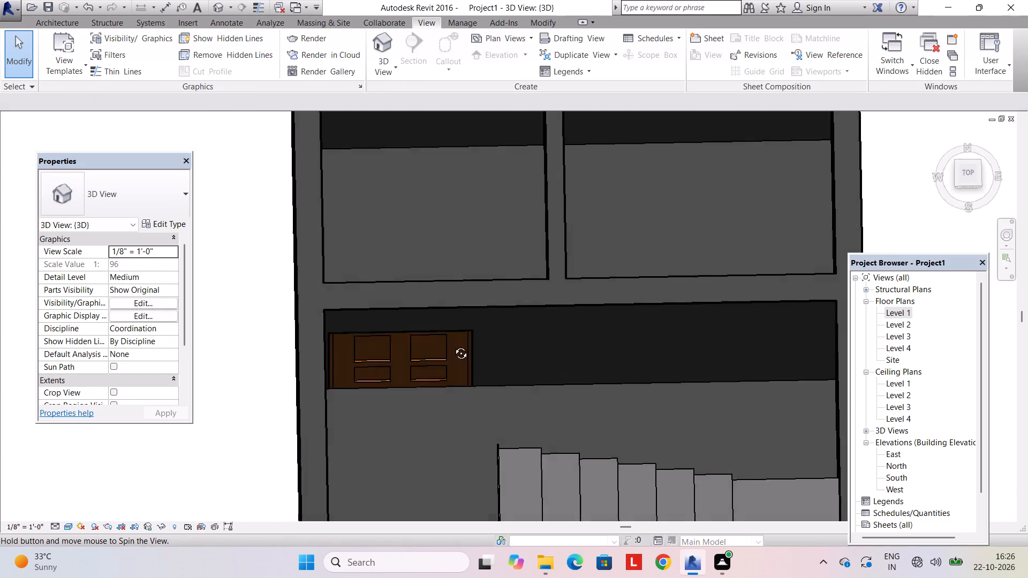
pyautogui.keyDown('shift'); pyautogui.moveTo(453, 345); pyautogui.dragTo(459, 313, button='middle'); pyautogui.keyUp('shift')
pyautogui.scroll(-4, 475, 317)
pyautogui.keyDown('shift'); pyautogui.moveTo(510, 342); pyautogui.dragTo(501, 352, button='middle'); pyautogui.keyUp('shift')
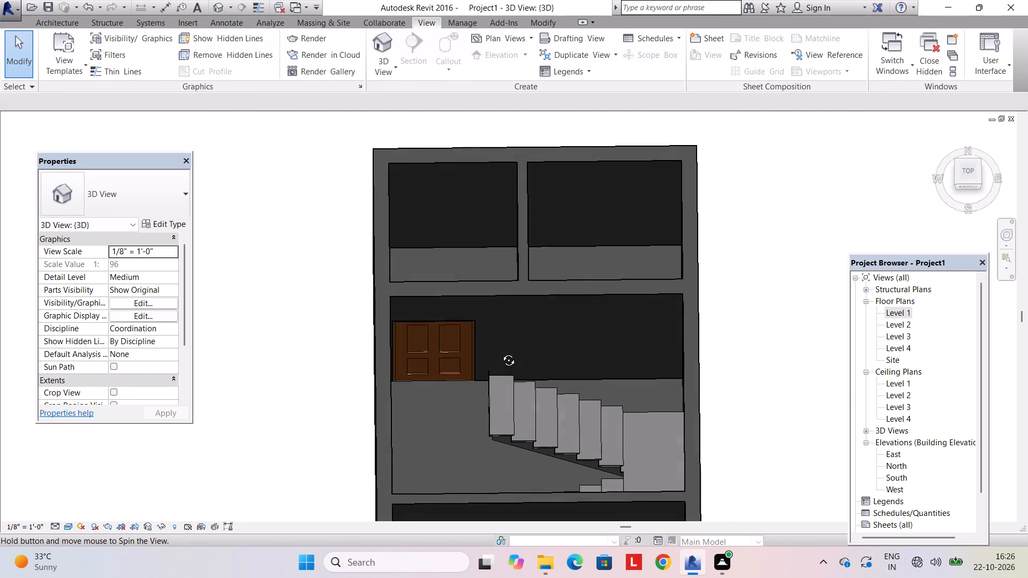
pyautogui.keyDown('shift'); pyautogui.moveTo(501, 352); pyautogui.dragTo(501, 353, button='middle'); pyautogui.keyUp('shift')
pyautogui.click(453, 355)
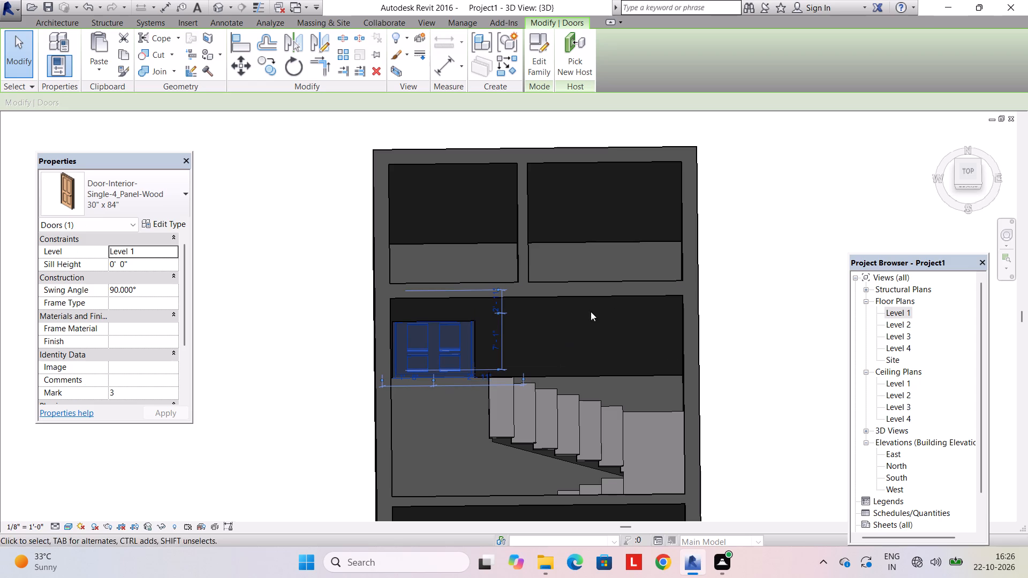
# Return to the Level 1 floor plan at the selected door in the stair room.
pyautogui.doubleClick(896, 308)
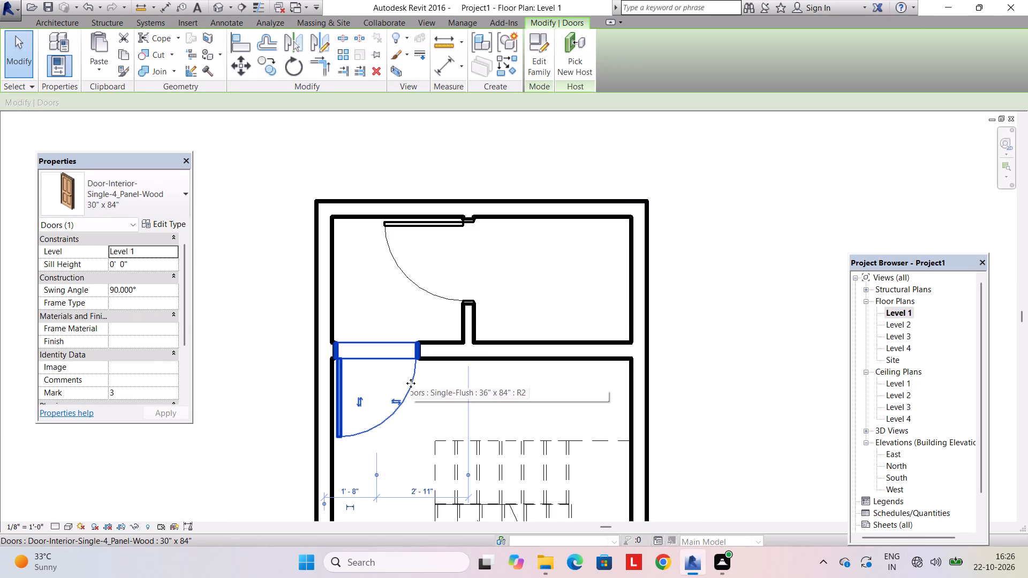
pyautogui.scroll(-3, 411, 383)
pyautogui.moveTo(411, 398); pyautogui.dragTo(390, 325, button='middle')
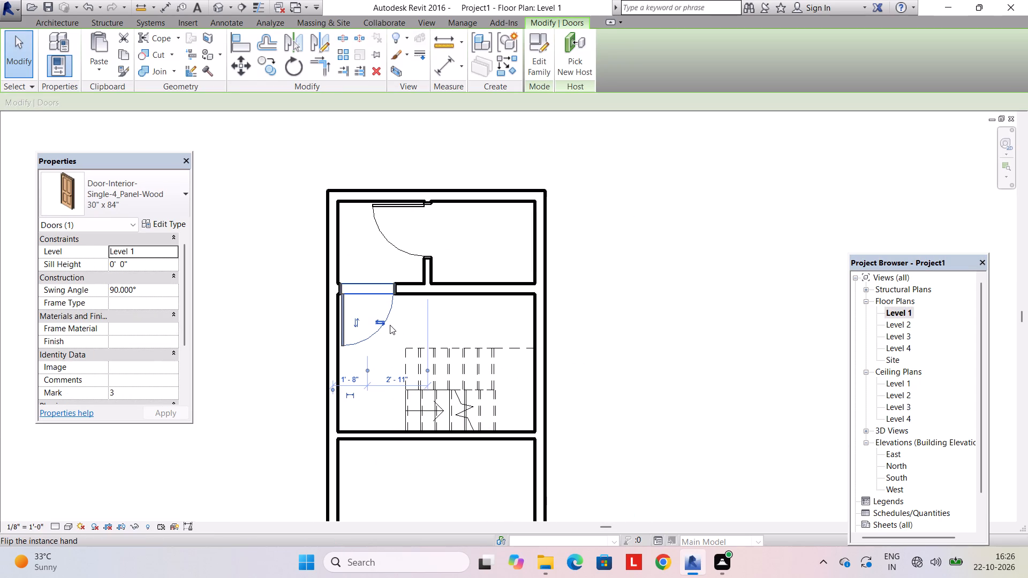
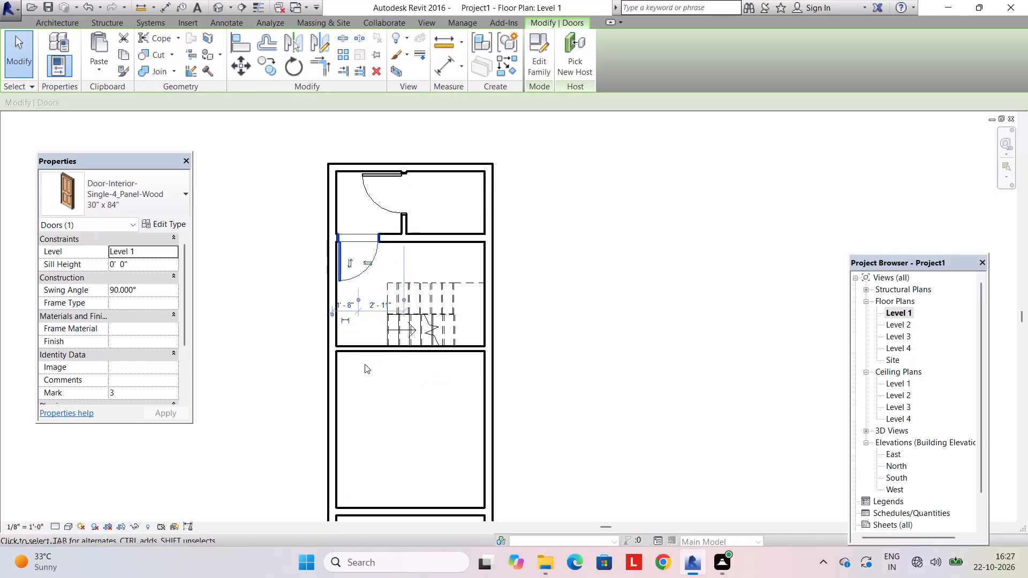
# Start placing a new door and browse the US Imperial library to its residential door families for loading.
pyautogui.scroll(6, 365, 364)
pyautogui.scroll(-3, 351, 349)
pyautogui.moveTo(360, 381); pyautogui.dragTo(352, 294, button='middle')
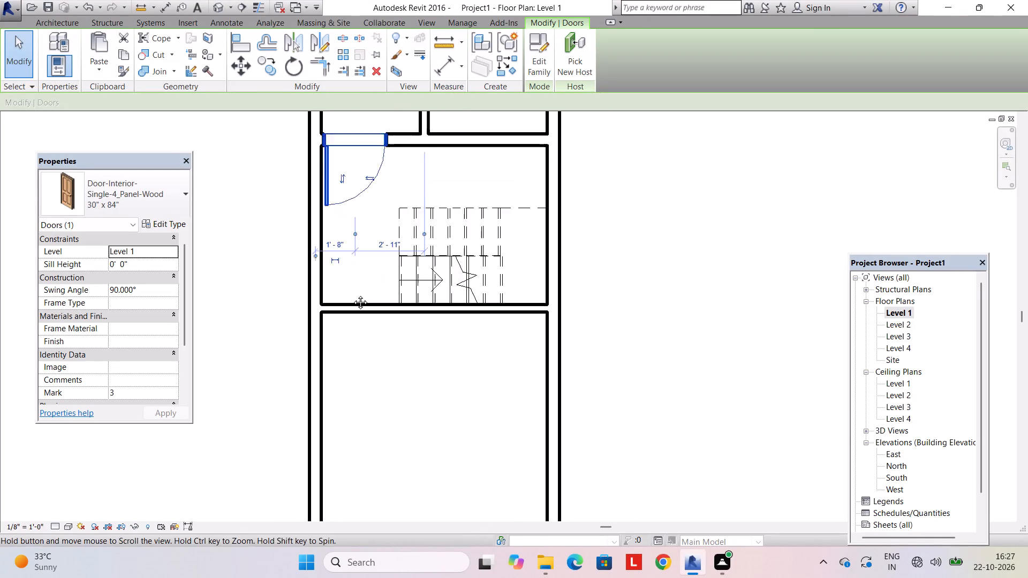
pyautogui.moveTo(352, 294); pyautogui.dragTo(351, 286, button='middle')
pyautogui.scroll(-3, 351, 289)
pyautogui.moveTo(368, 345); pyautogui.dragTo(365, 307, button='middle')
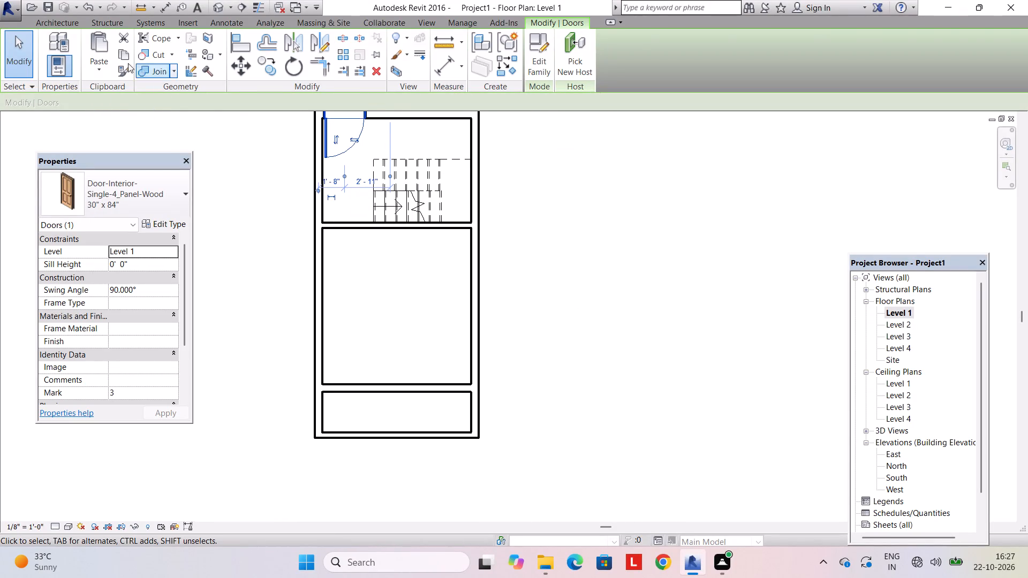
pyautogui.click(72, 23)
pyautogui.click(87, 51)
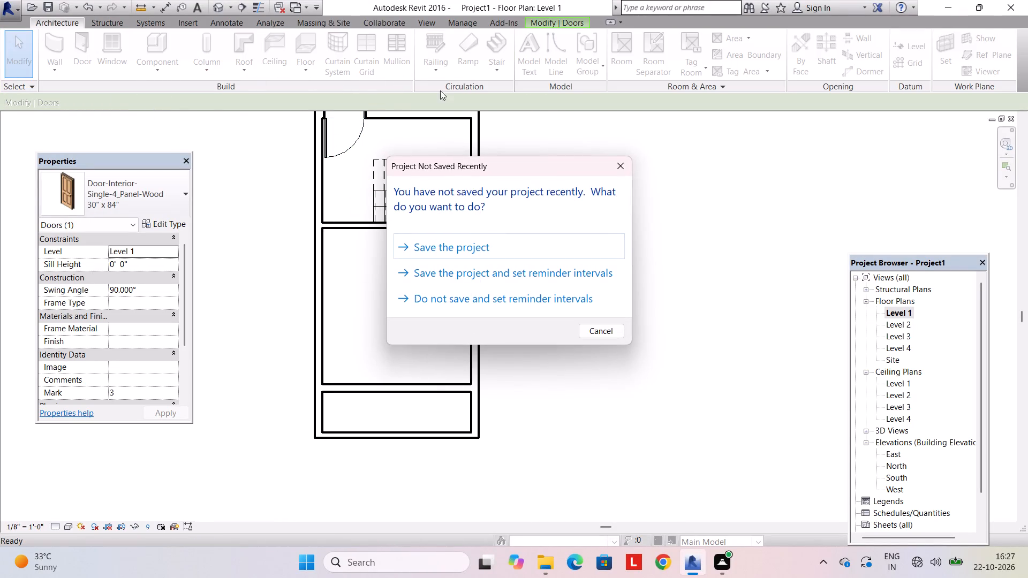
pyautogui.click(618, 171)
pyautogui.click(539, 58)
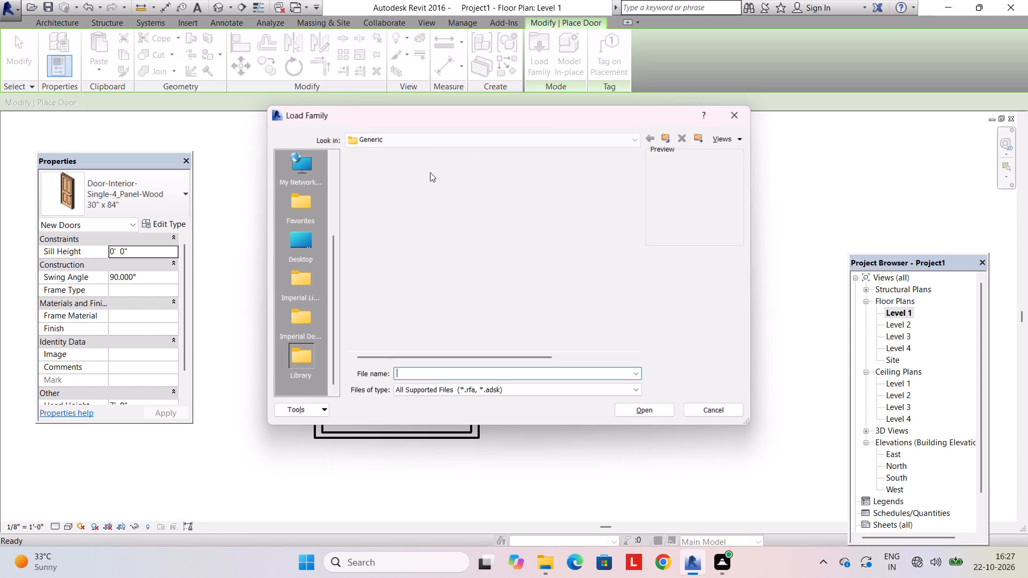
pyautogui.click(457, 140)
pyautogui.doubleClick(444, 217)
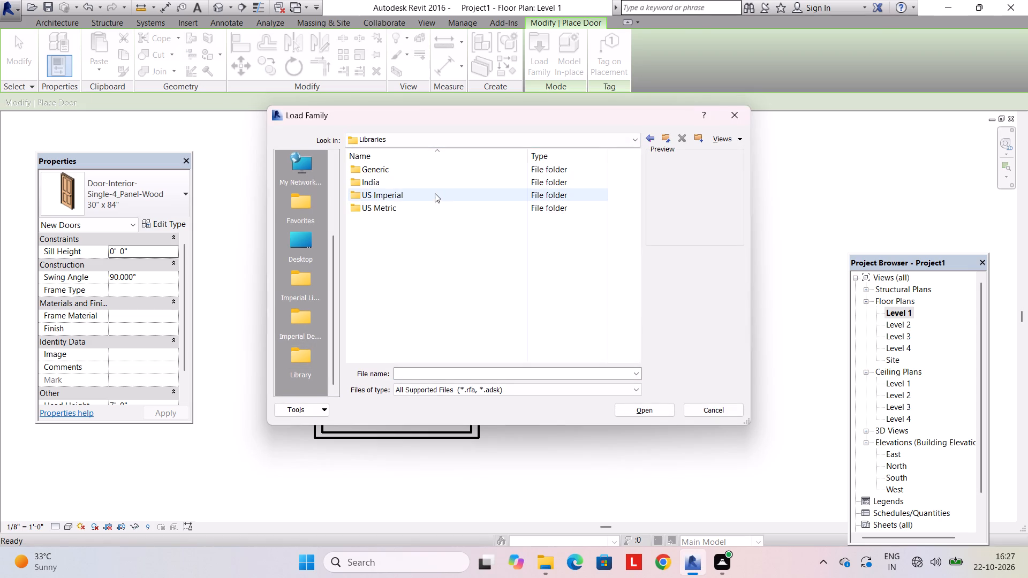
pyautogui.doubleClick(435, 193)
pyautogui.click(405, 279)
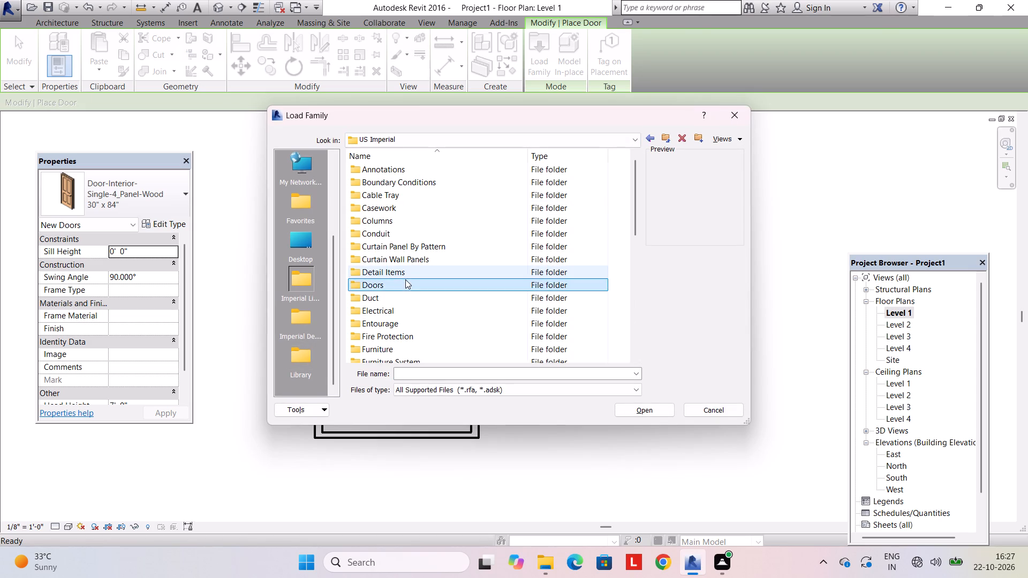
pyautogui.doubleClick(404, 280)
pyautogui.doubleClick(404, 197)
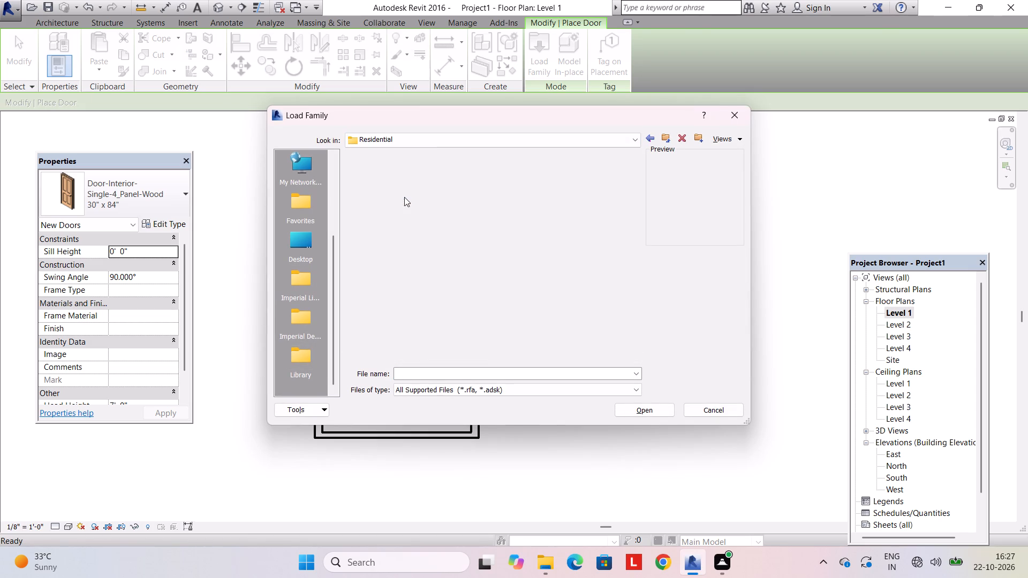
# Compare the exterior door families and load Door-Exterior-Double-Full Glass-Wood_Clad in the 60" x 84" type.
pyautogui.click(421, 196)
pyautogui.click(430, 172)
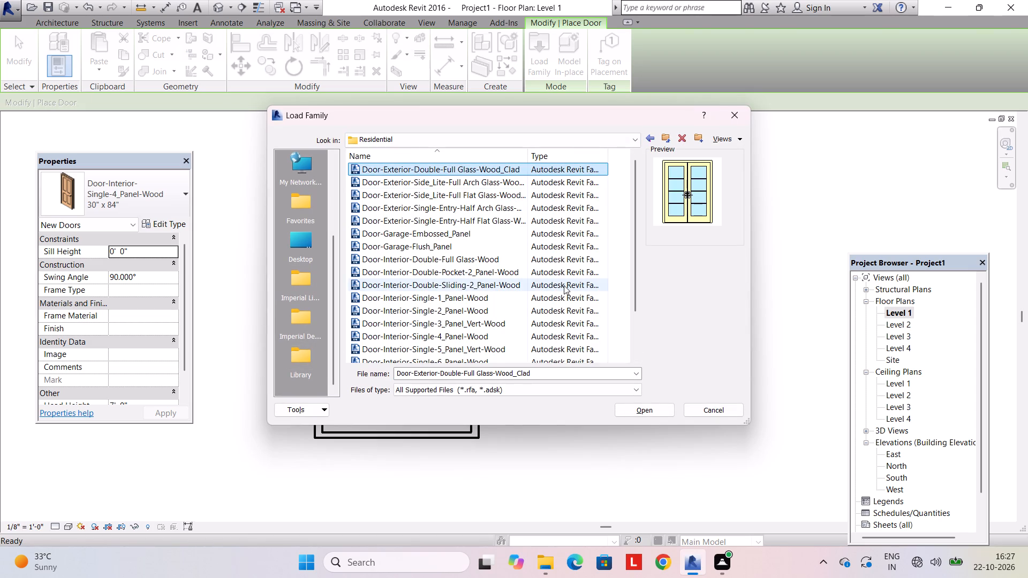
pyautogui.click(492, 181)
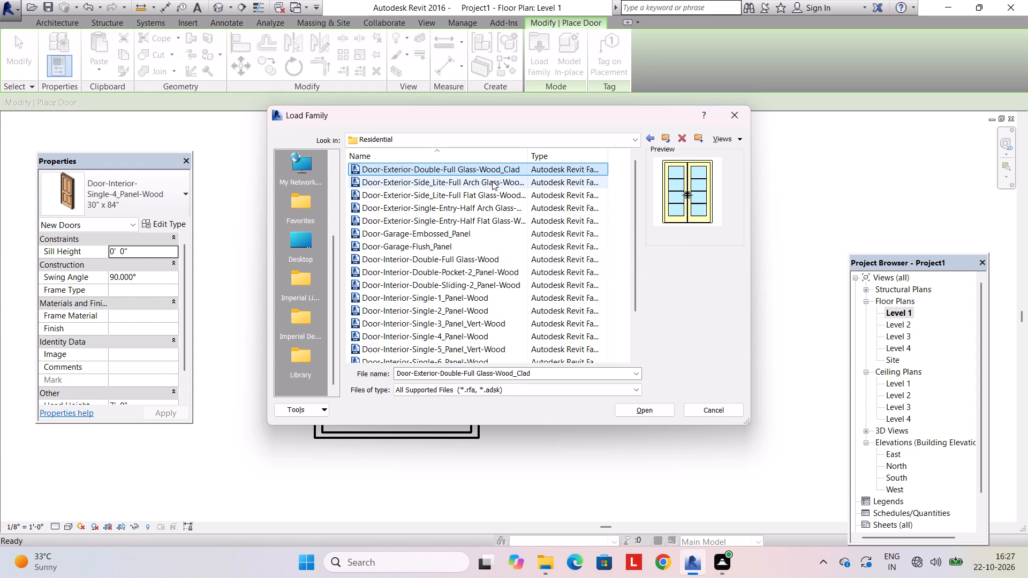
pyautogui.click(487, 192)
pyautogui.click(486, 202)
pyautogui.click(486, 217)
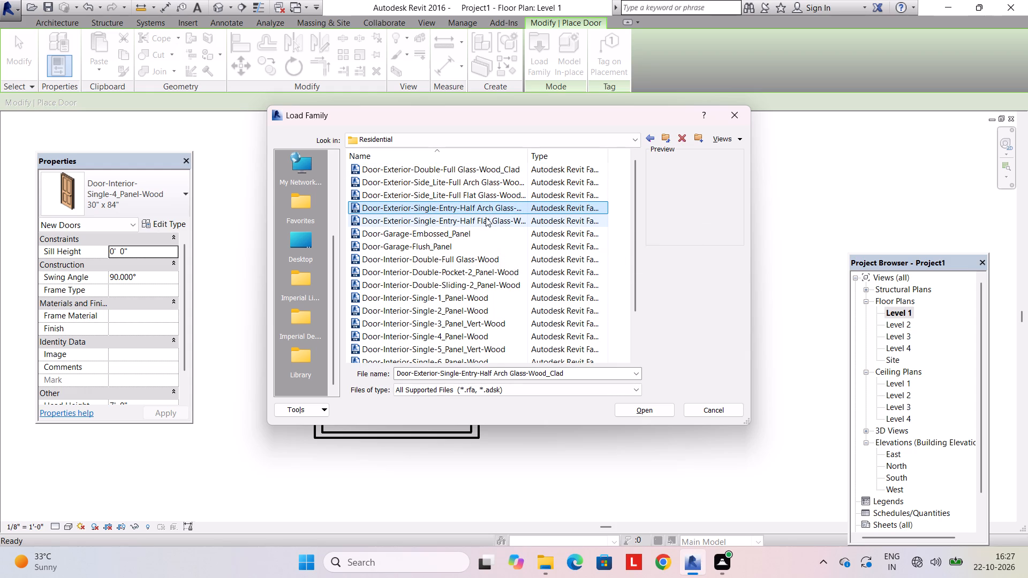
pyautogui.click(489, 171)
pyautogui.click(655, 412)
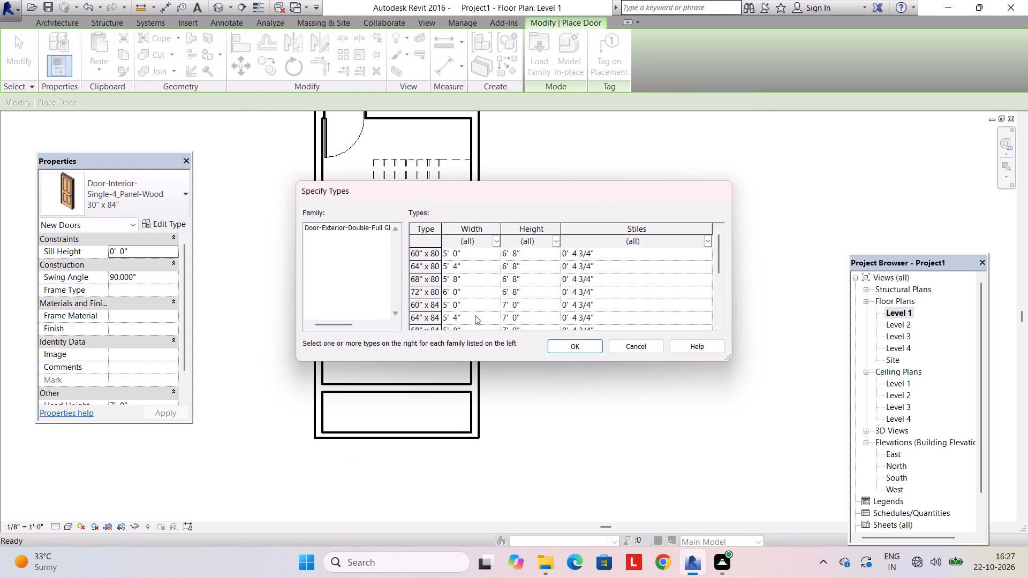
pyautogui.scroll(-3, 466, 271)
pyautogui.scroll(3, 466, 284)
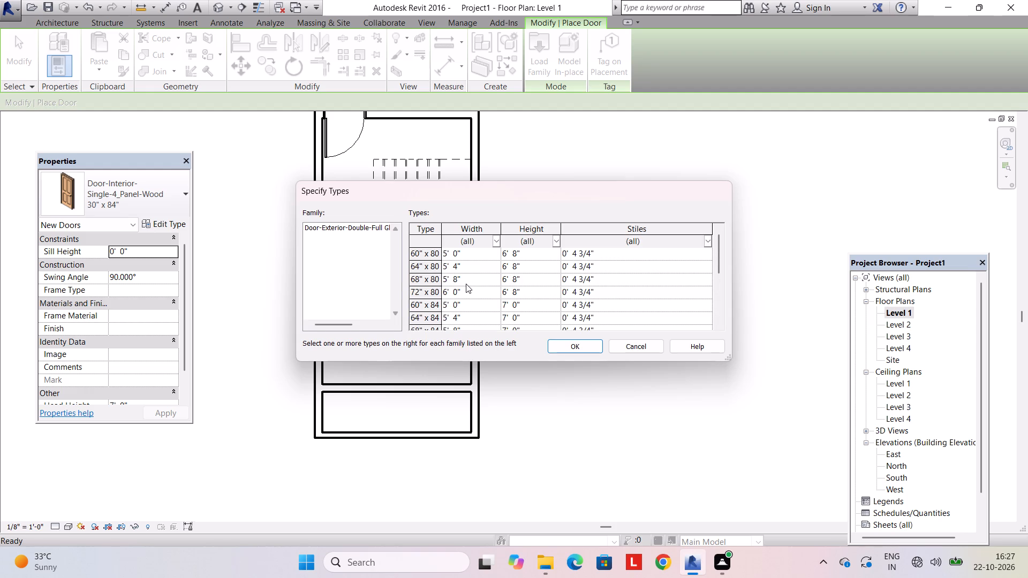
pyautogui.click(450, 310)
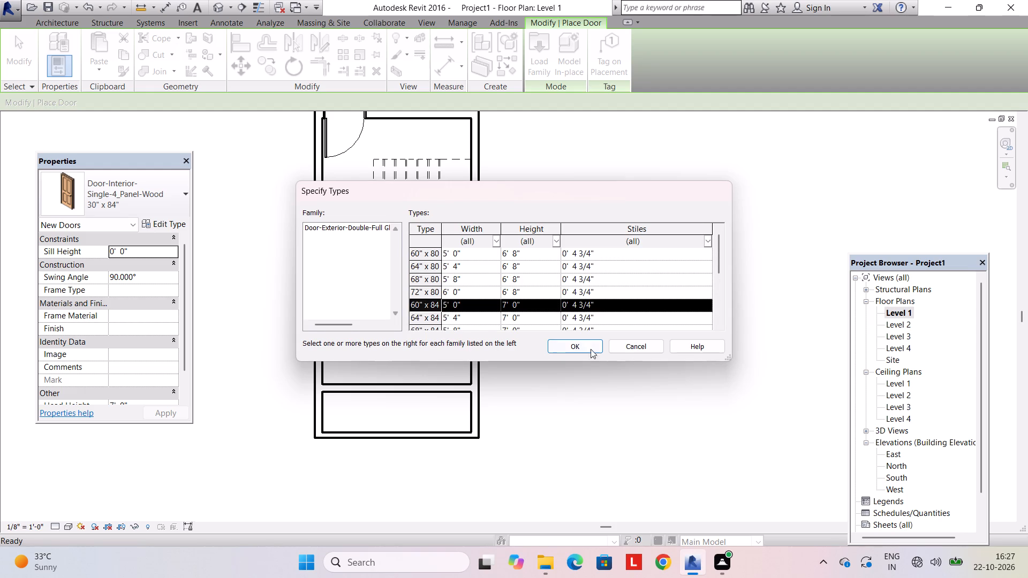
pyautogui.click(587, 345)
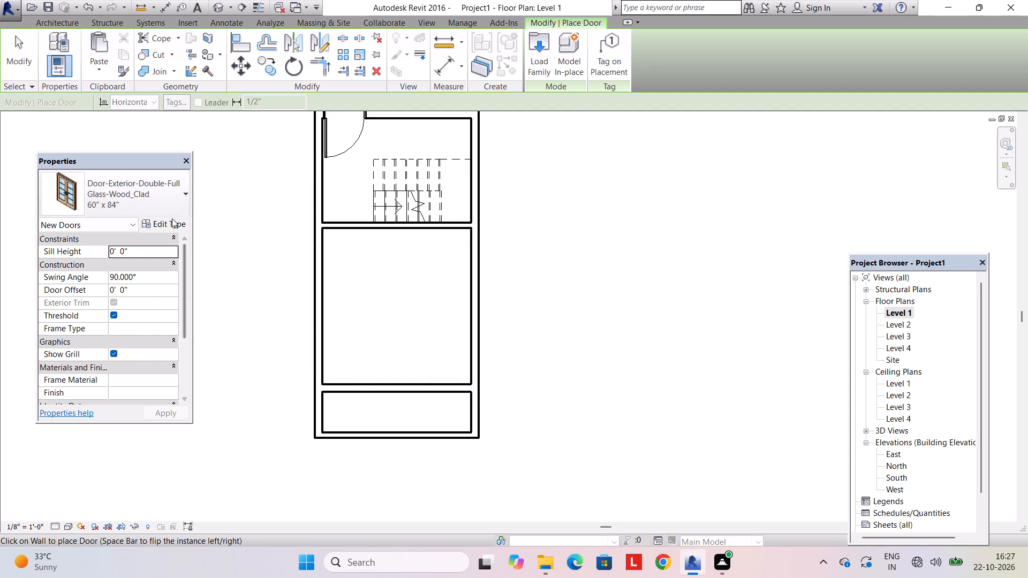
# Set the width of the double glass door's 60" x 84" type to 4'.
pyautogui.click(172, 221)
pyautogui.click(532, 354)
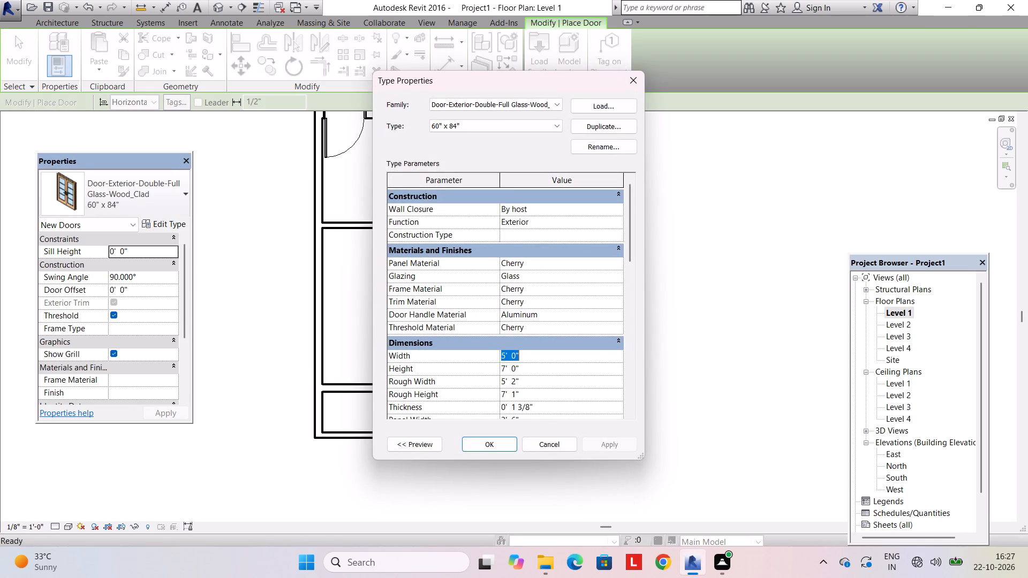
pyautogui.write("4'")
pyautogui.press('Return')
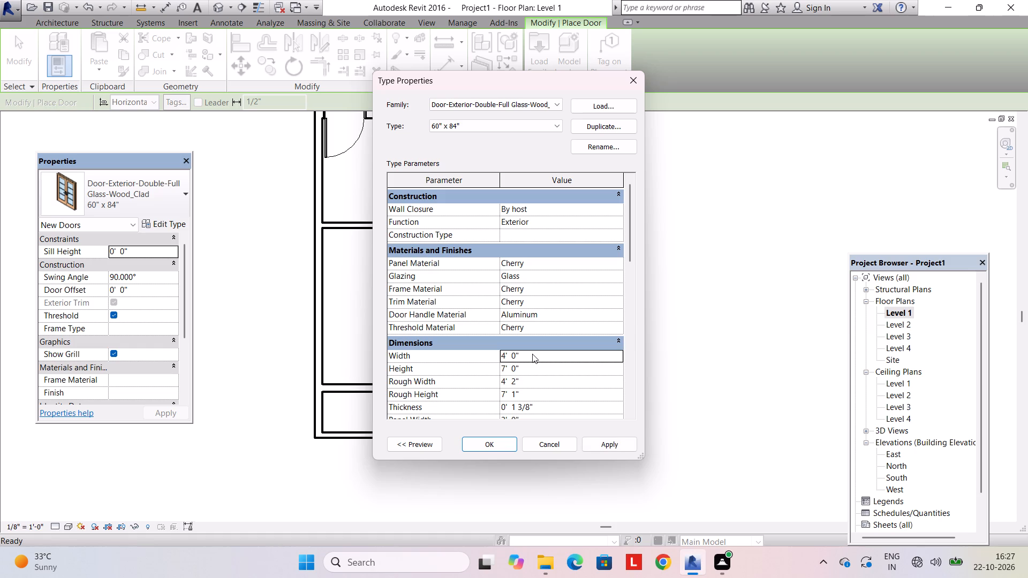
pyautogui.click(477, 447)
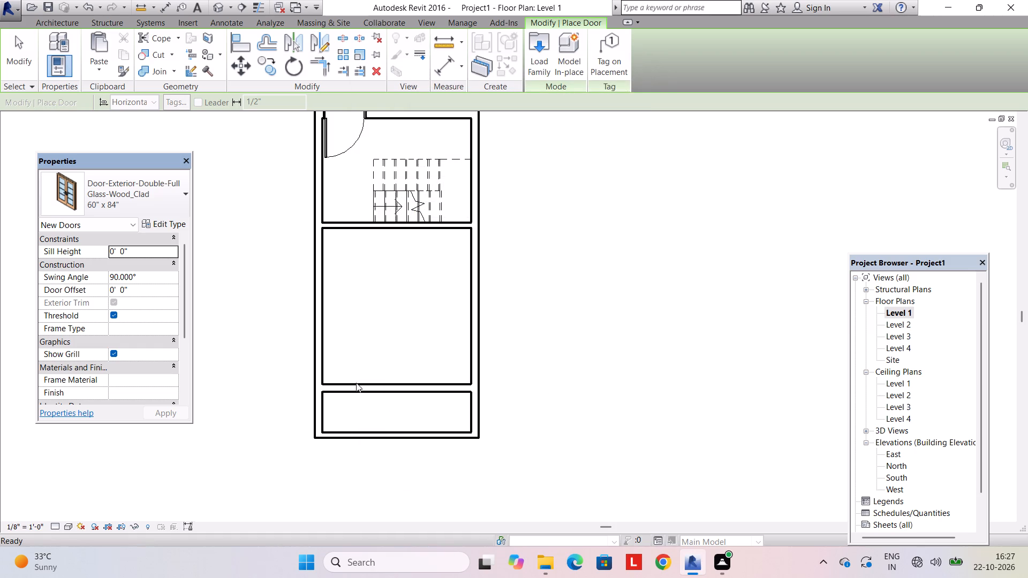
# Place the double full-glass door in the wall between the large room and the narrow front space, swinging into the large room.
pyautogui.click(56, 27)
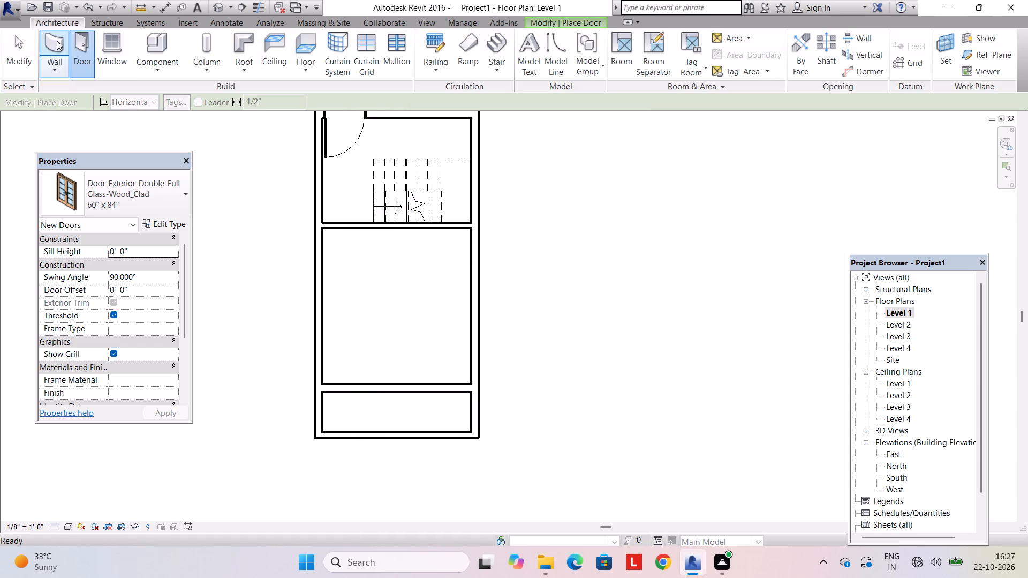
pyautogui.click(72, 47)
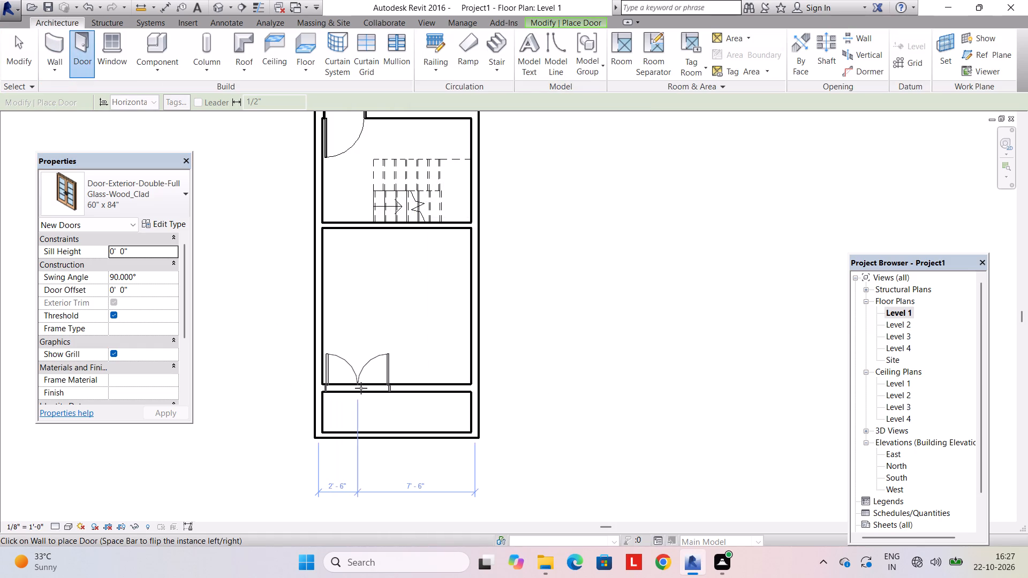
pyautogui.scroll(2, 367, 387)
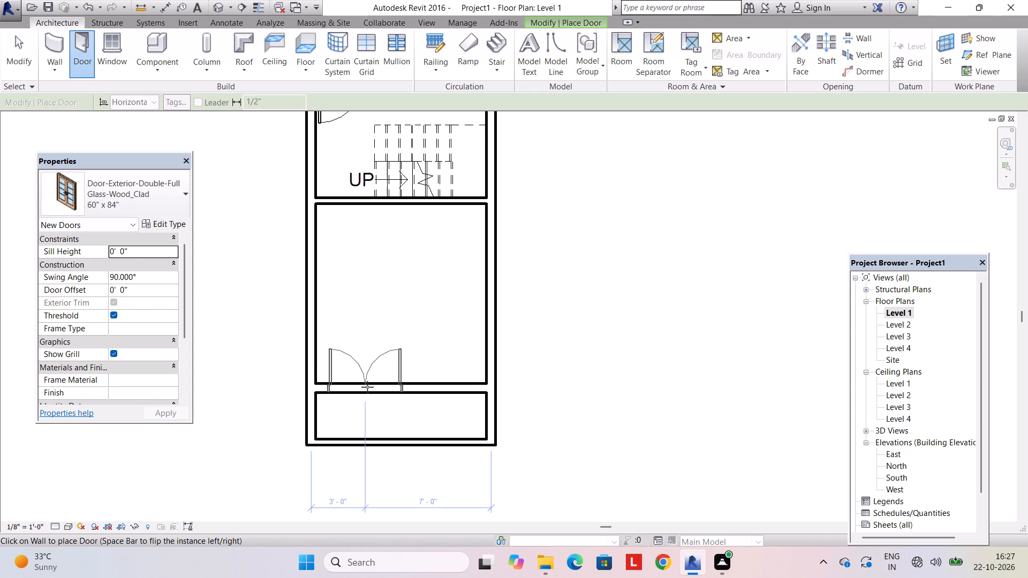
pyautogui.scroll(1, 367, 387)
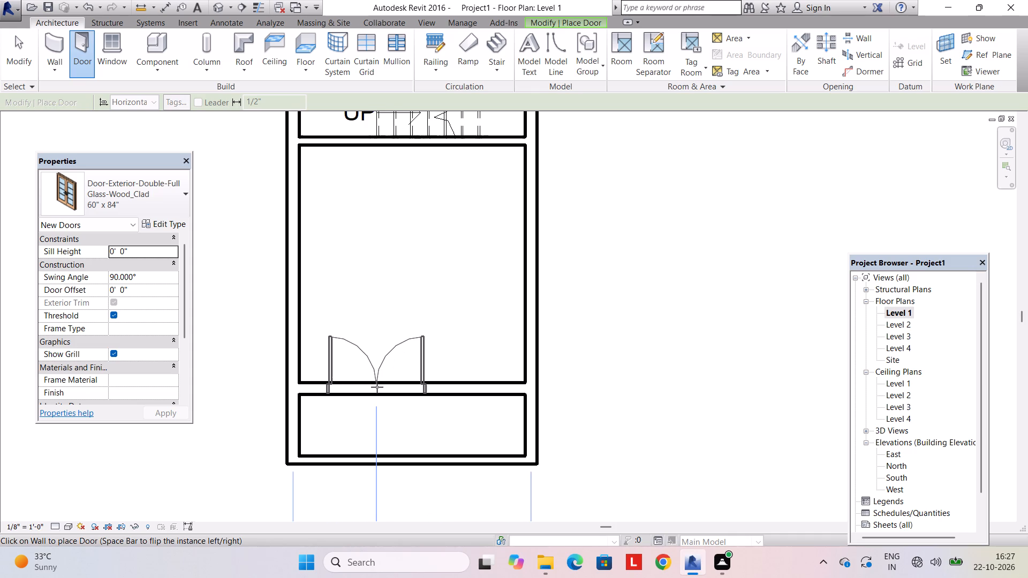
pyautogui.click(377, 387)
pyautogui.press('Escape')
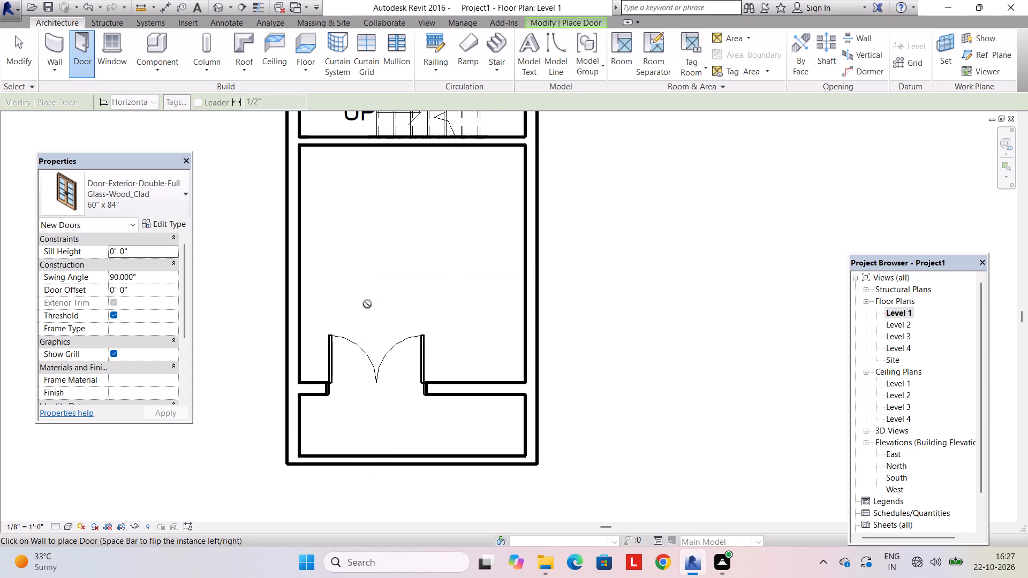
pyautogui.press('Escape')
# Open the 3D view and examine the house from above and from its front end.
pyautogui.click(430, 26)
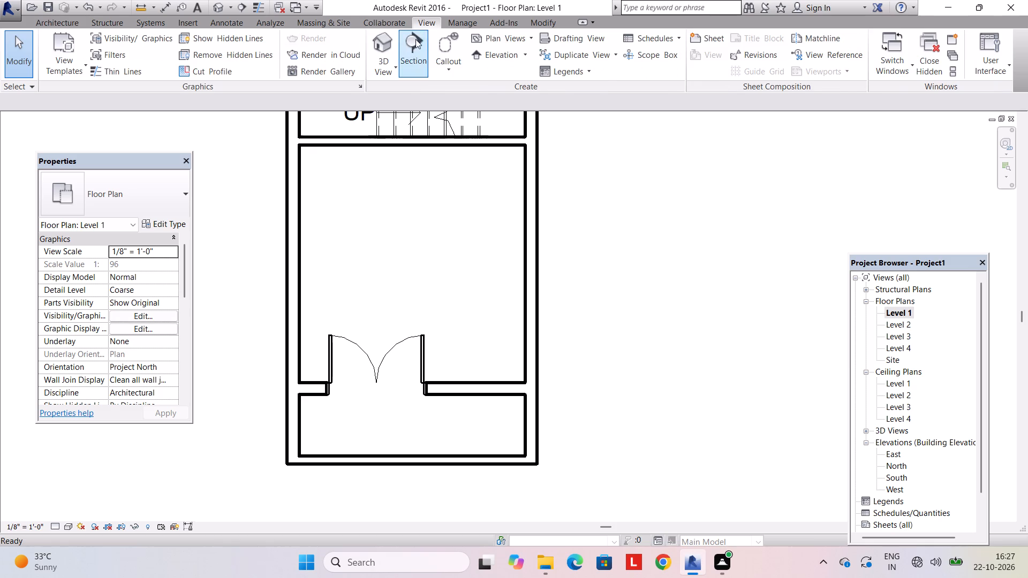
pyautogui.click(389, 44)
pyautogui.moveTo(460, 286); pyautogui.dragTo(458, 264, button='middle')
pyautogui.scroll(-5, 458, 264)
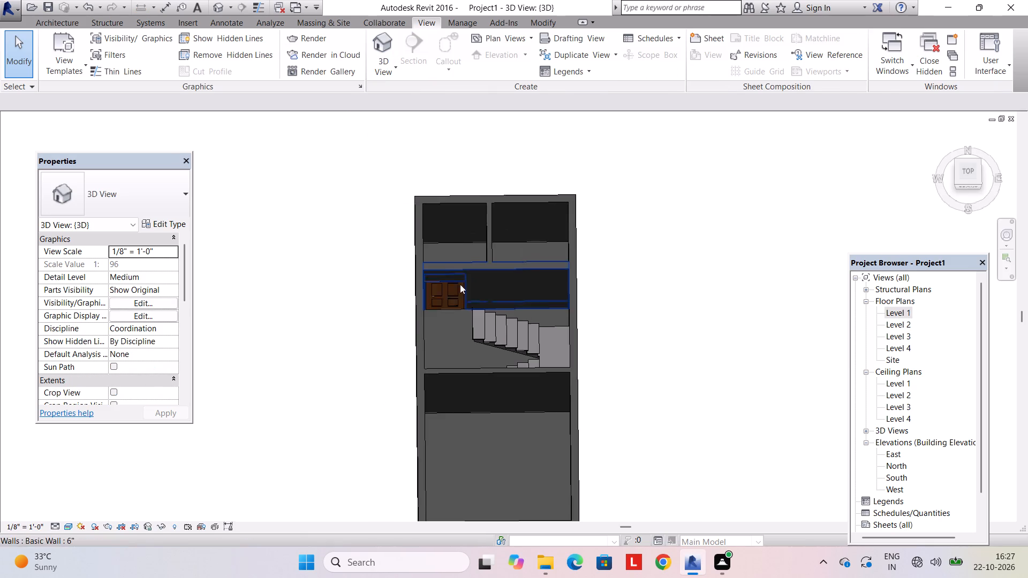
pyautogui.moveTo(462, 315); pyautogui.dragTo(440, 229, button='middle')
pyautogui.moveTo(444, 316); pyautogui.dragTo(443, 265, button='middle')
pyautogui.moveTo(453, 311); pyautogui.dragTo(583, 378, button='middle')
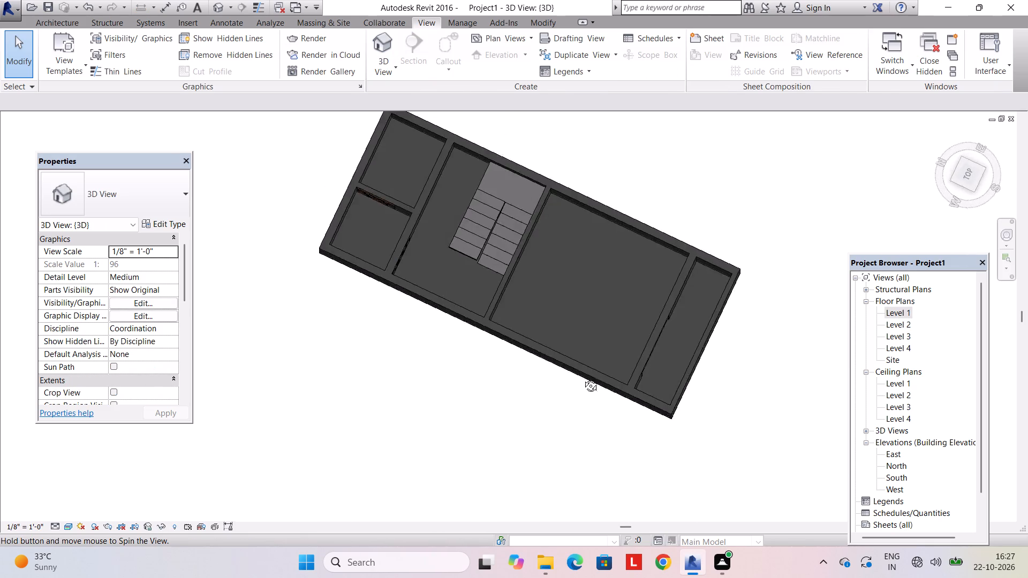
pyautogui.moveTo(583, 378); pyautogui.dragTo(435, 245, button='middle')
pyautogui.scroll(3, 421, 326)
pyautogui.moveTo(419, 341); pyautogui.dragTo(429, 201, button='middle')
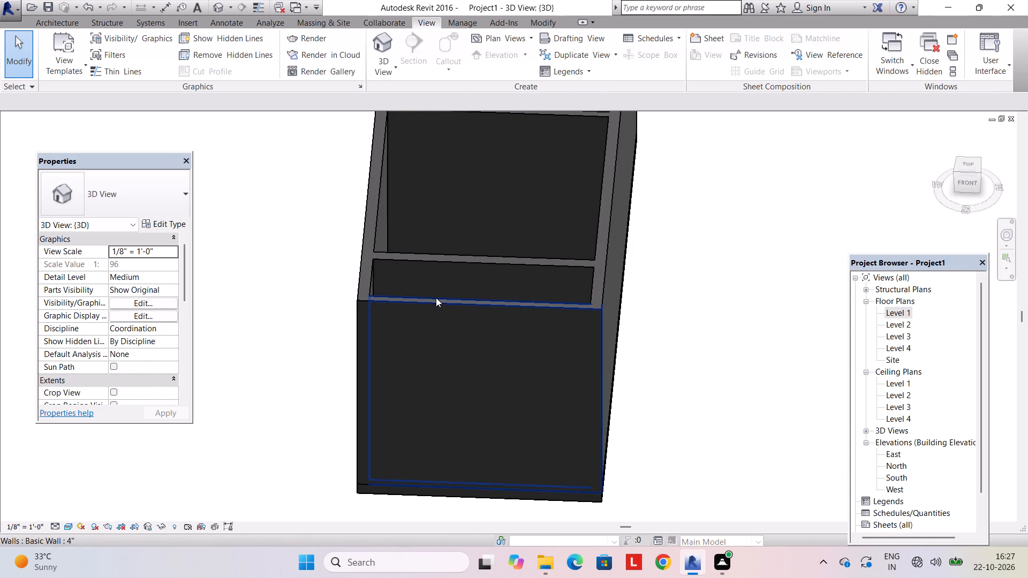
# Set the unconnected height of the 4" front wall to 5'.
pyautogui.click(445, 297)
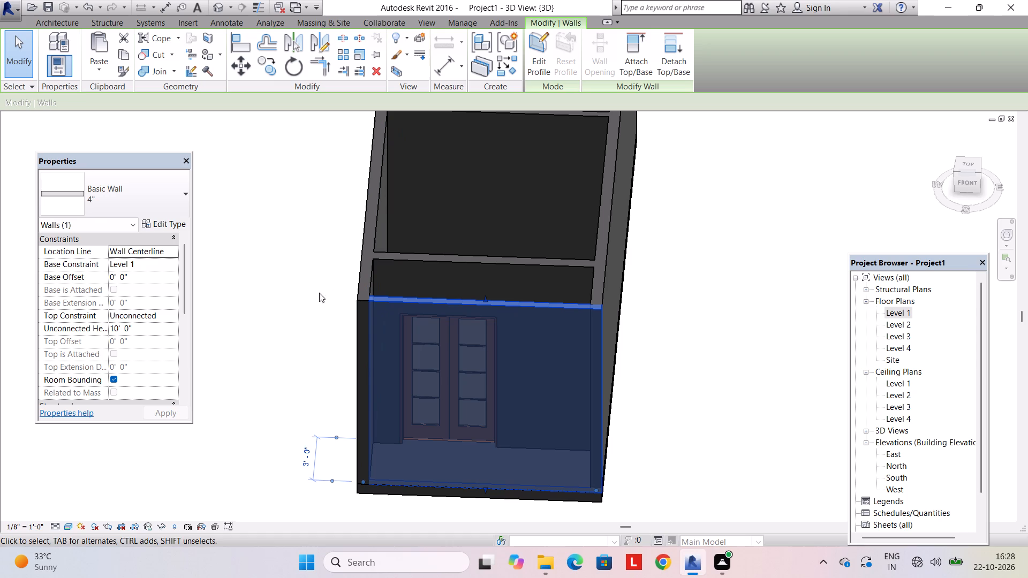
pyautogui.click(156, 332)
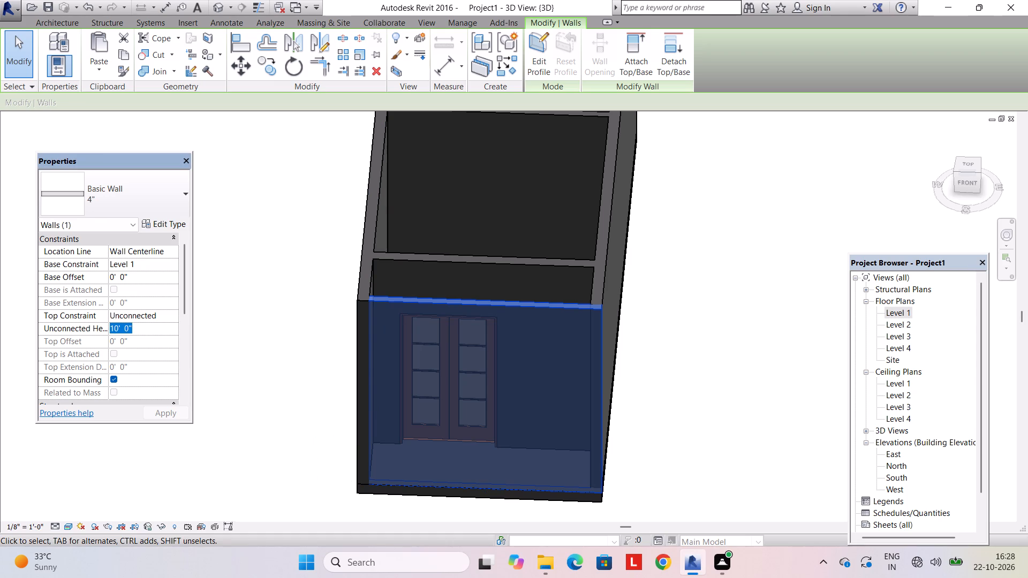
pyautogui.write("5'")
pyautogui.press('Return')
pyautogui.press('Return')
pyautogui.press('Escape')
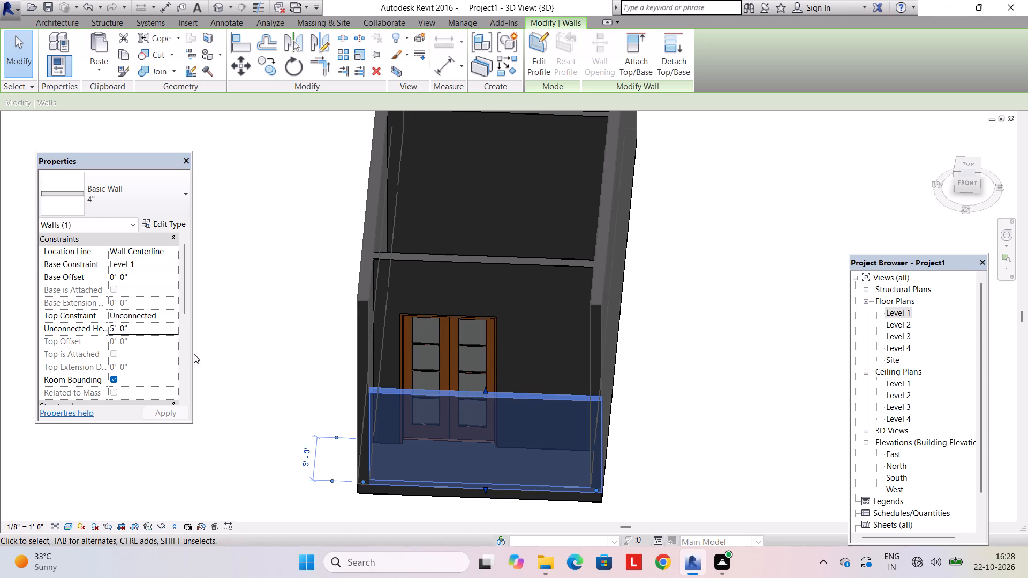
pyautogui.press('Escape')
# Delete the 4" front wall standing before the double glass door.
pyautogui.click(502, 397)
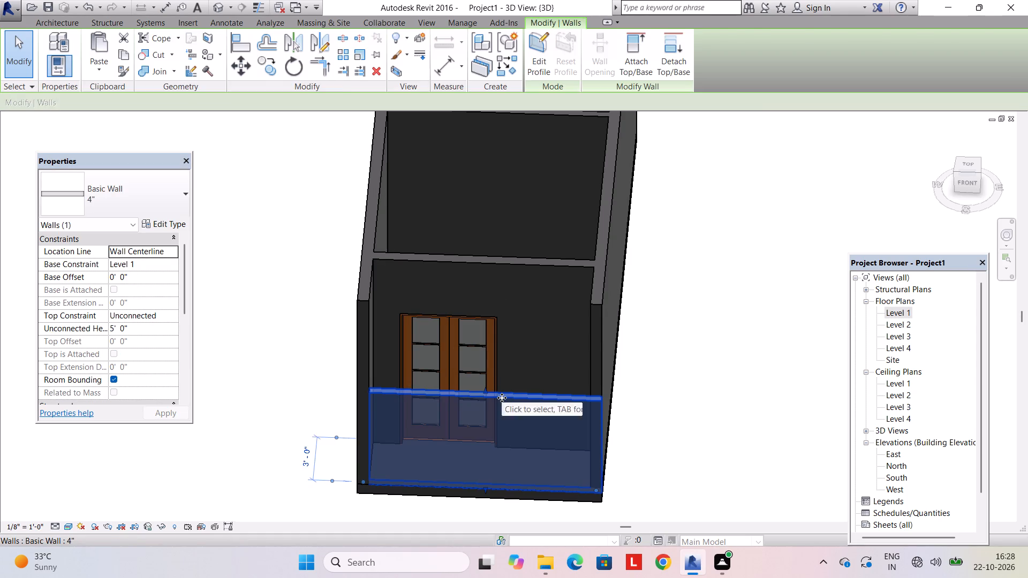
pyautogui.press('Delete')
pyautogui.scroll(-4, 502, 398)
pyautogui.press('Escape')
pyautogui.keyDown('shift'); pyautogui.moveTo(489, 425); pyautogui.dragTo(488, 332, button='middle'); pyautogui.keyUp('shift')
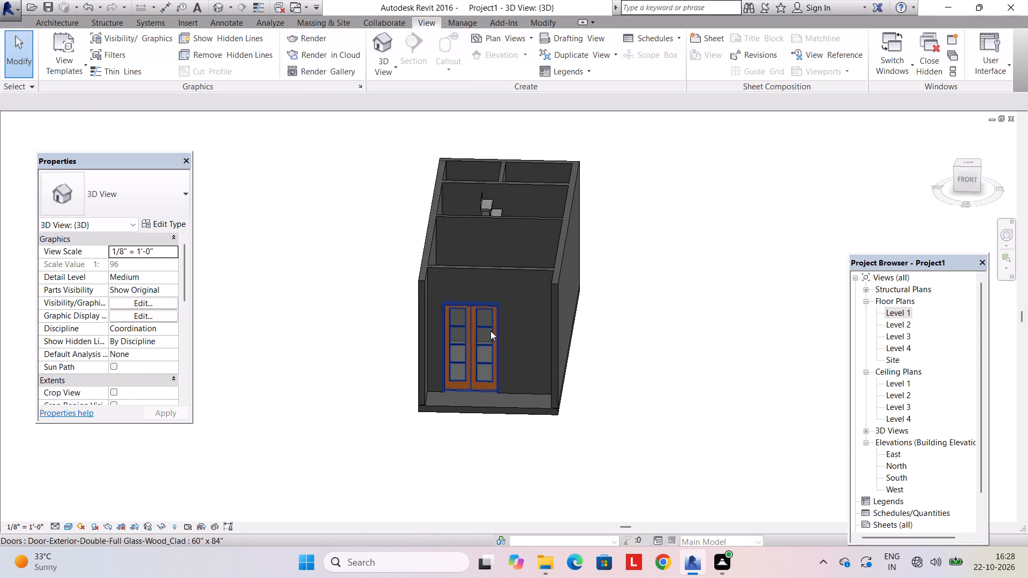
pyautogui.moveTo(487, 359); pyautogui.dragTo(675, 462, button='middle')
pyautogui.keyDown('shift'); pyautogui.moveTo(664, 431); pyautogui.dragTo(439, 418, button='middle'); pyautogui.keyUp('shift')
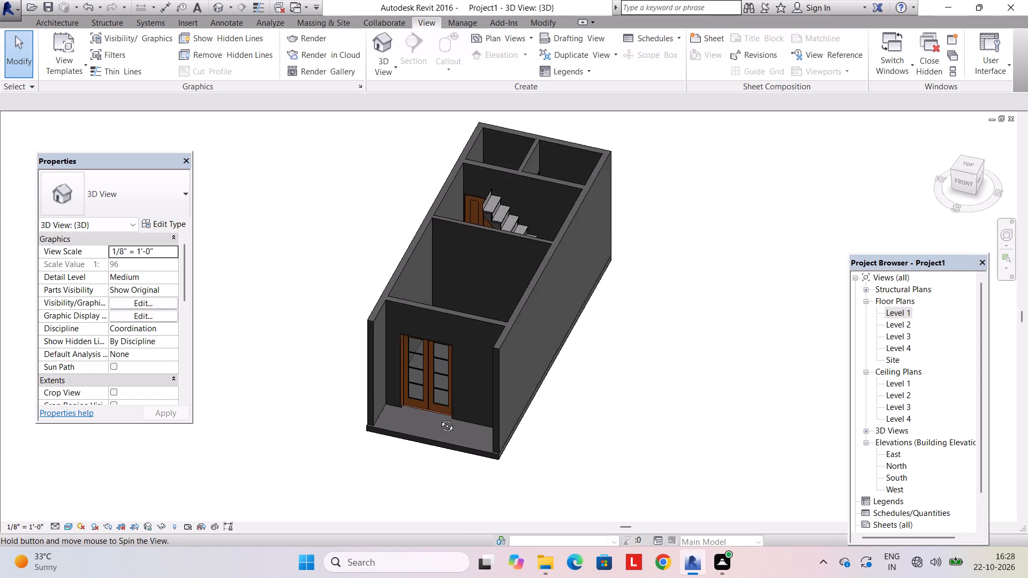
pyautogui.keyDown('shift'); pyautogui.moveTo(439, 418); pyautogui.dragTo(438, 384, button='middle'); pyautogui.keyUp('shift')
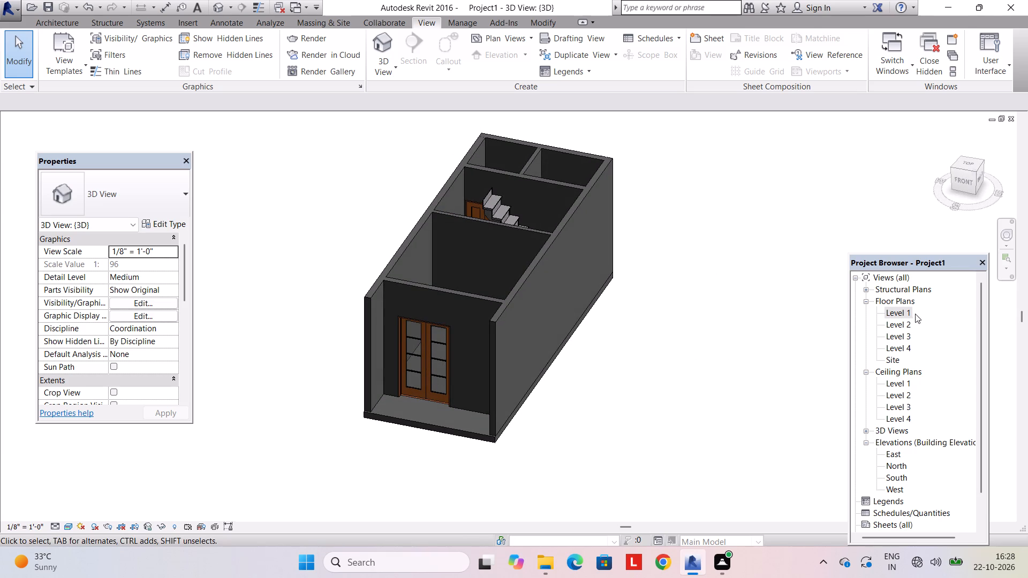
# On the Level 1 plan, split both long side walls at the outer face of the double door's wall.
pyautogui.doubleClick(906, 310)
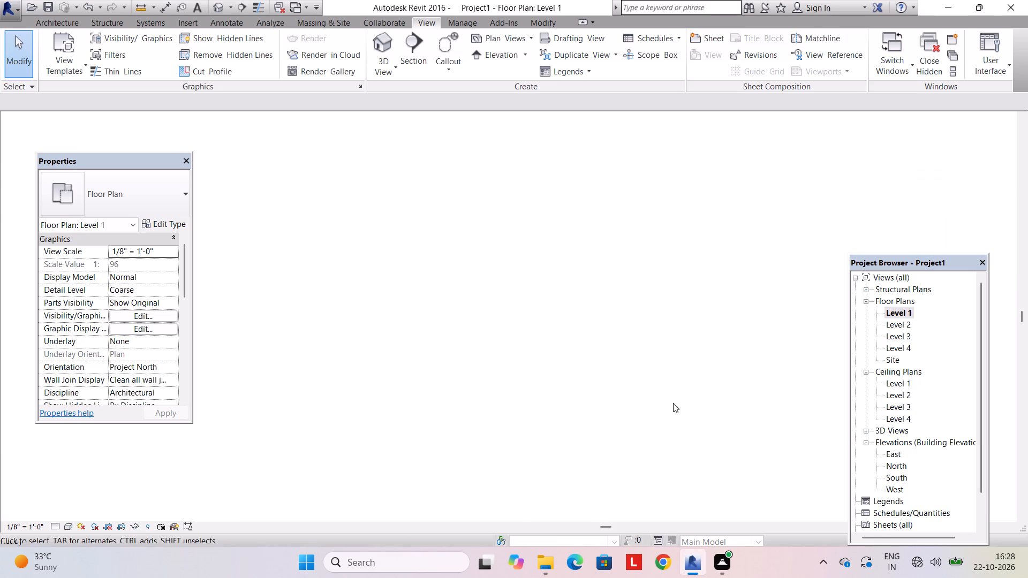
pyautogui.scroll(-3, 572, 424)
pyautogui.moveTo(571, 422); pyautogui.dragTo(564, 422, button='middle')
pyautogui.click(540, 22)
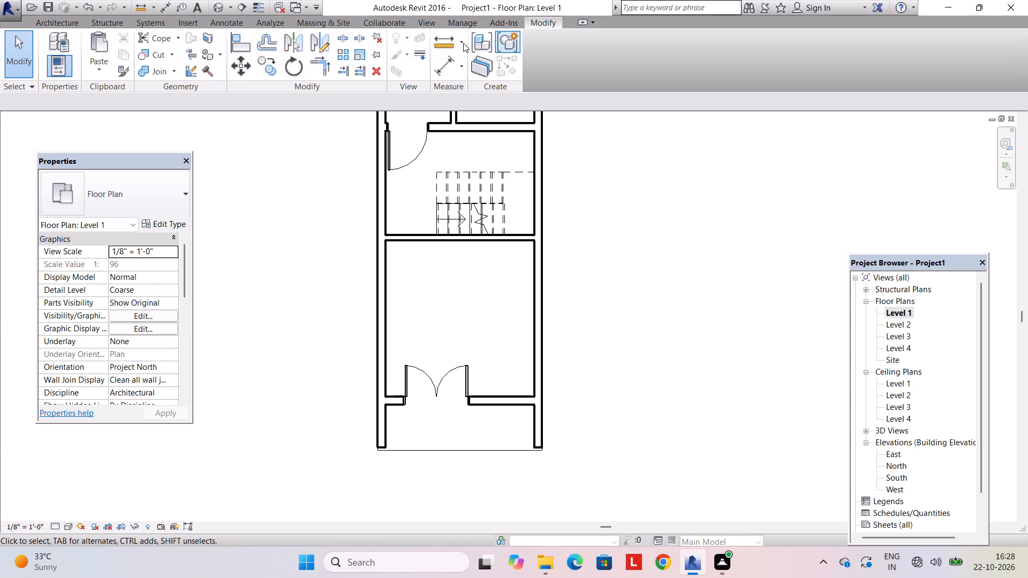
pyautogui.click(342, 39)
pyautogui.scroll(4, 522, 421)
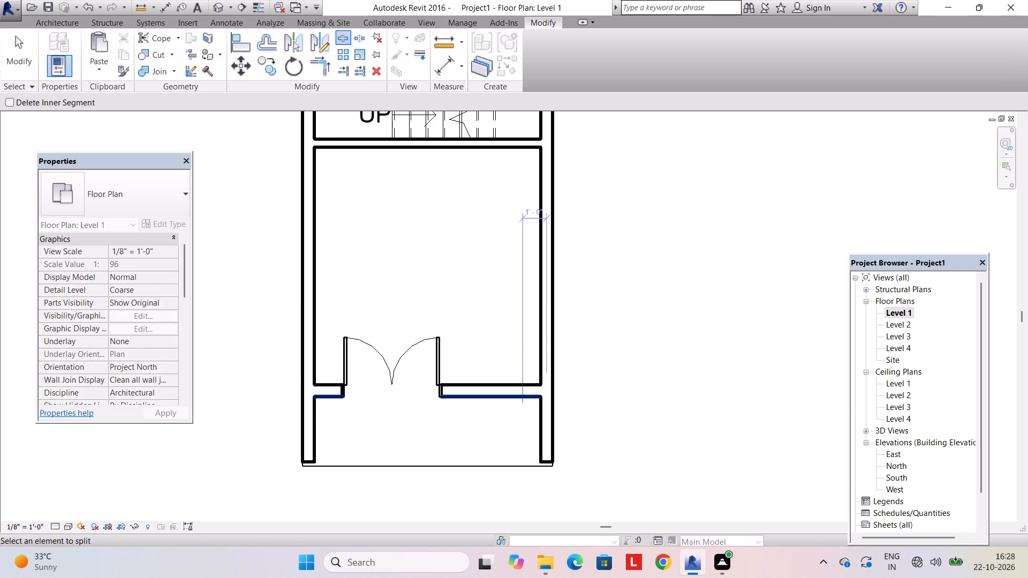
pyautogui.scroll(5, 522, 402)
pyautogui.click(566, 395)
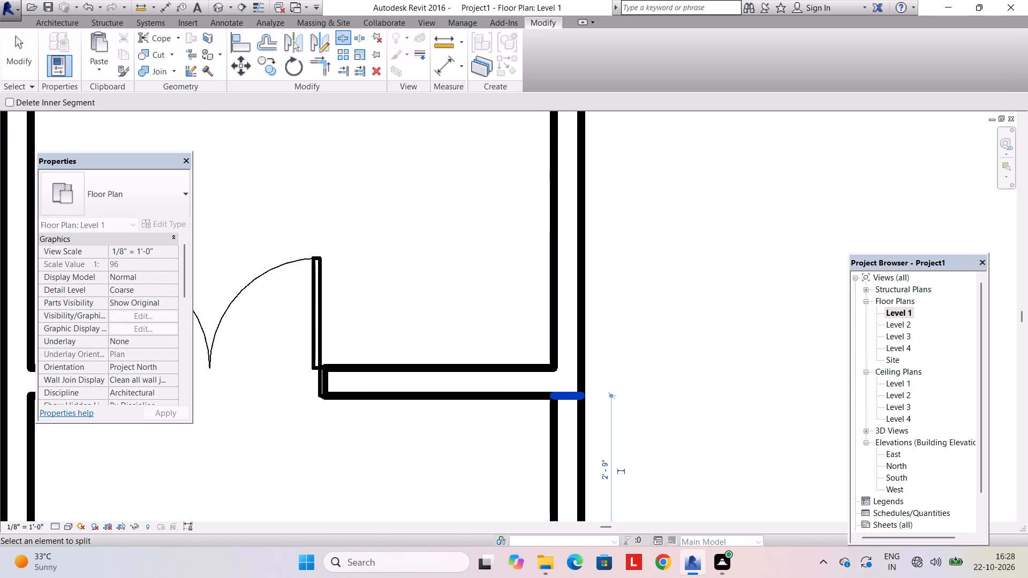
pyautogui.moveTo(379, 418); pyautogui.dragTo(669, 398, button='middle')
pyautogui.click(309, 374)
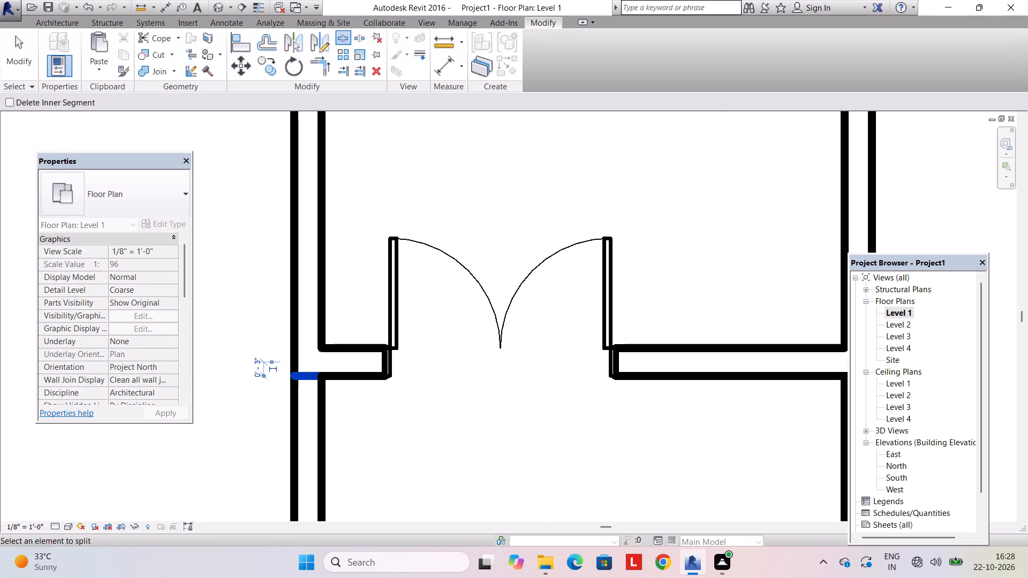
pyautogui.press('Escape')
pyautogui.press('Escape')
pyautogui.scroll(-4, 362, 411)
pyautogui.press('Escape')
# Set the unconnected height of the two short side wall segments flanking the front space to 5'.
pyautogui.click(337, 436)
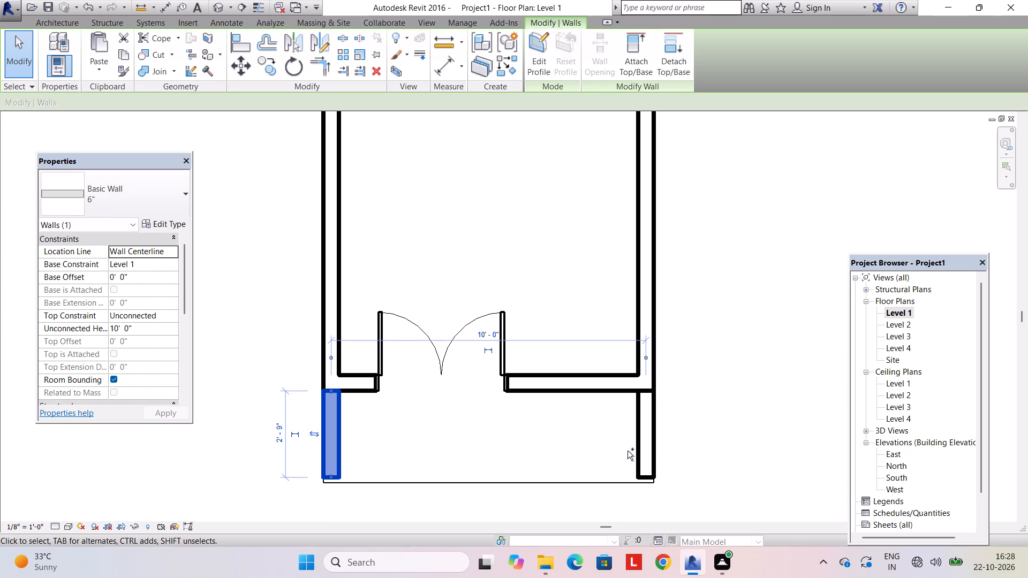
pyautogui.keyDown('ctrl'); pyautogui.click(642, 448); pyautogui.keyUp('ctrl')
pyautogui.click(137, 326)
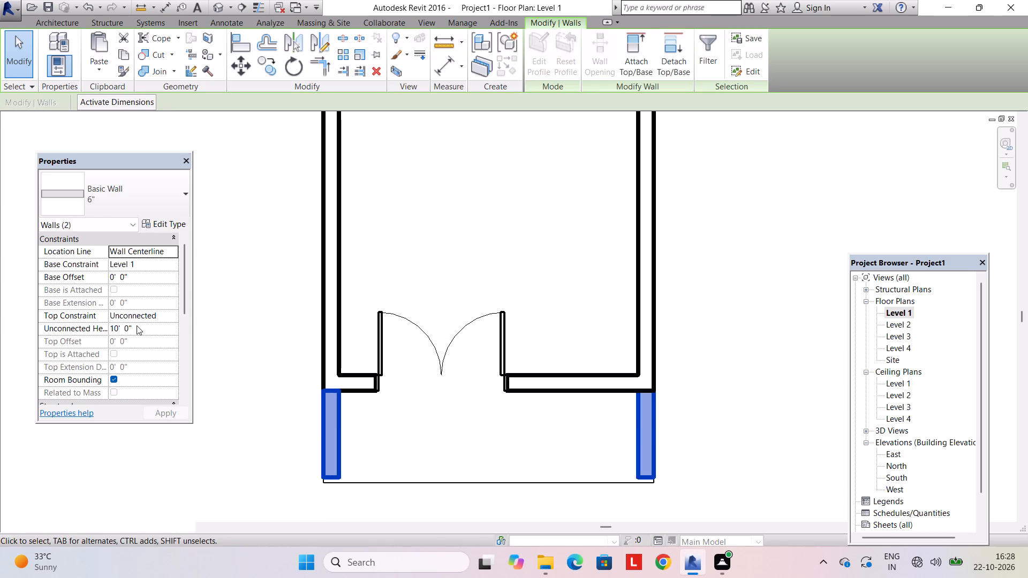
pyautogui.moveTo(137, 325); pyautogui.dragTo(81, 325)
pyautogui.write("5'")
pyautogui.press('Return')
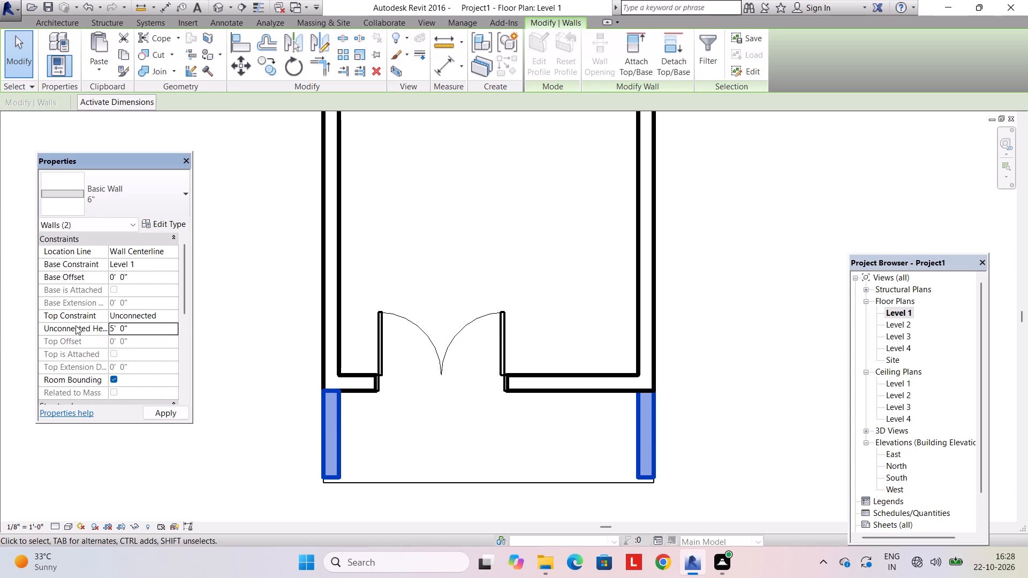
pyautogui.press('Return')
pyautogui.press('Return')
pyautogui.press('Escape')
pyautogui.press('Escape')
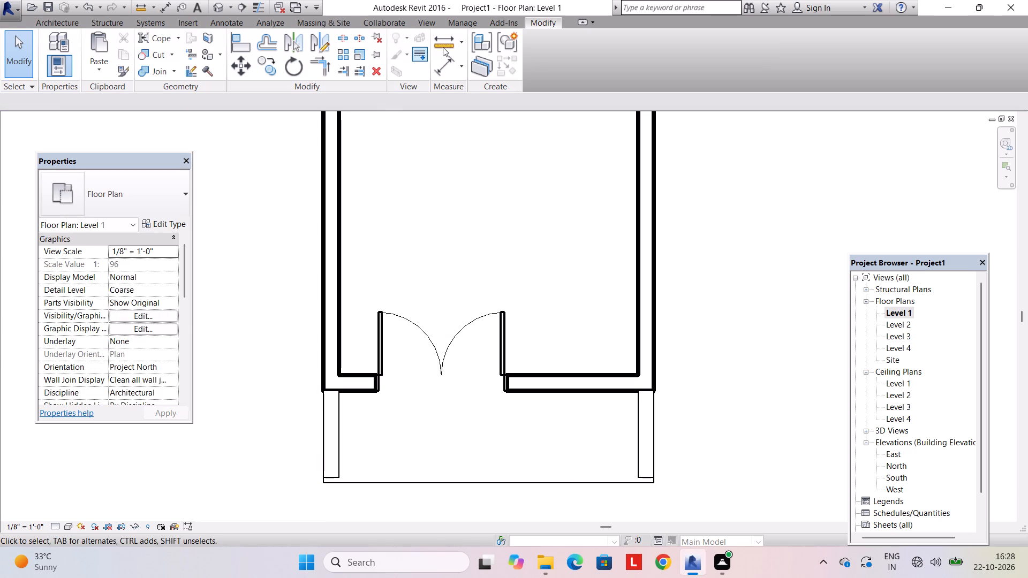
# Open the 3D view and examine the front space's side walls and the room layout from several angles.
pyautogui.click(437, 25)
pyautogui.click(388, 38)
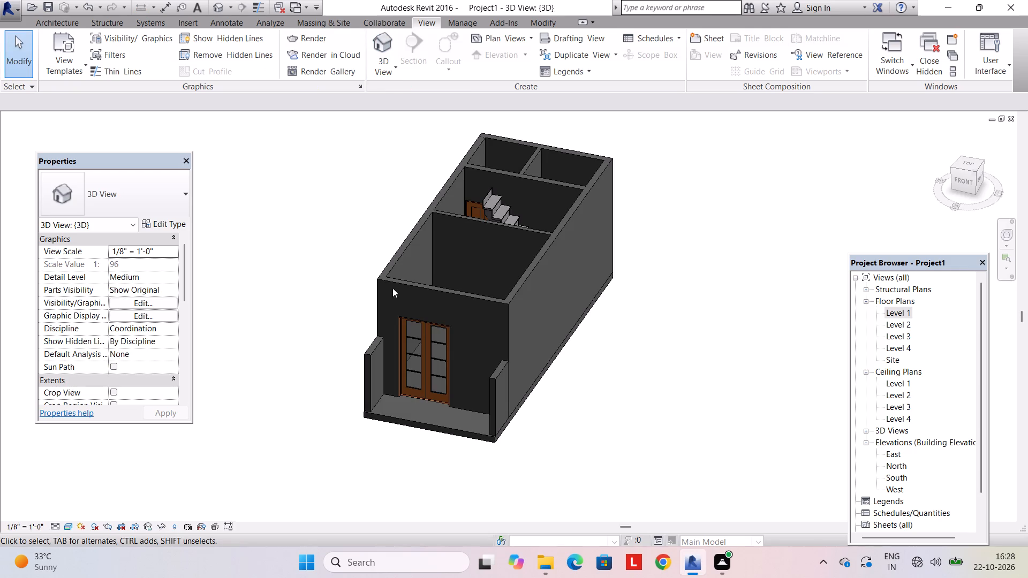
pyautogui.keyDown('shift'); pyautogui.moveTo(499, 431); pyautogui.dragTo(345, 326, button='middle'); pyautogui.keyUp('shift')
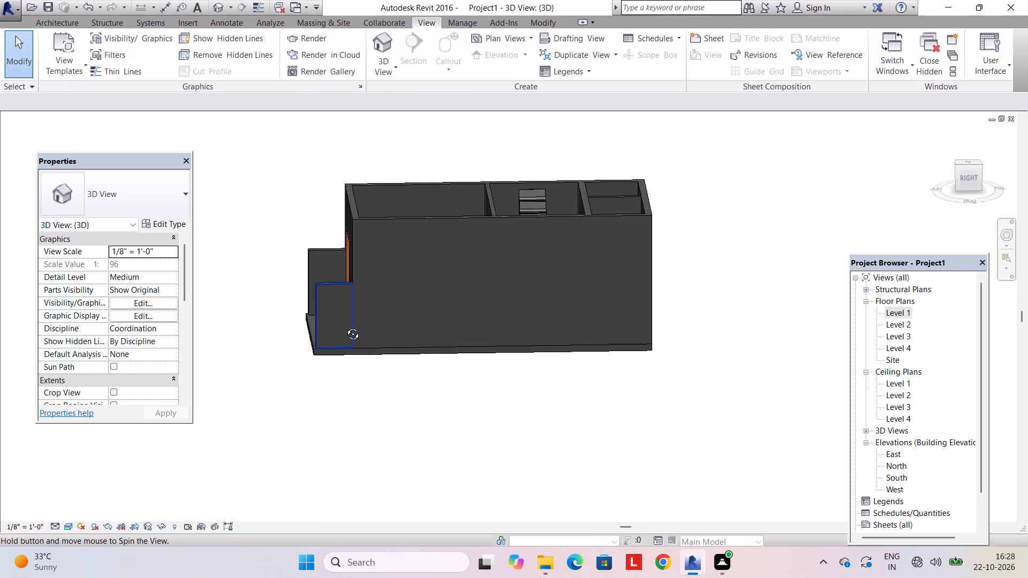
pyautogui.keyDown('shift'); pyautogui.moveTo(345, 326); pyautogui.dragTo(342, 305, button='middle'); pyautogui.keyUp('shift')
pyautogui.keyDown('shift'); pyautogui.moveTo(337, 315); pyautogui.dragTo(544, 430, button='middle'); pyautogui.keyUp('shift')
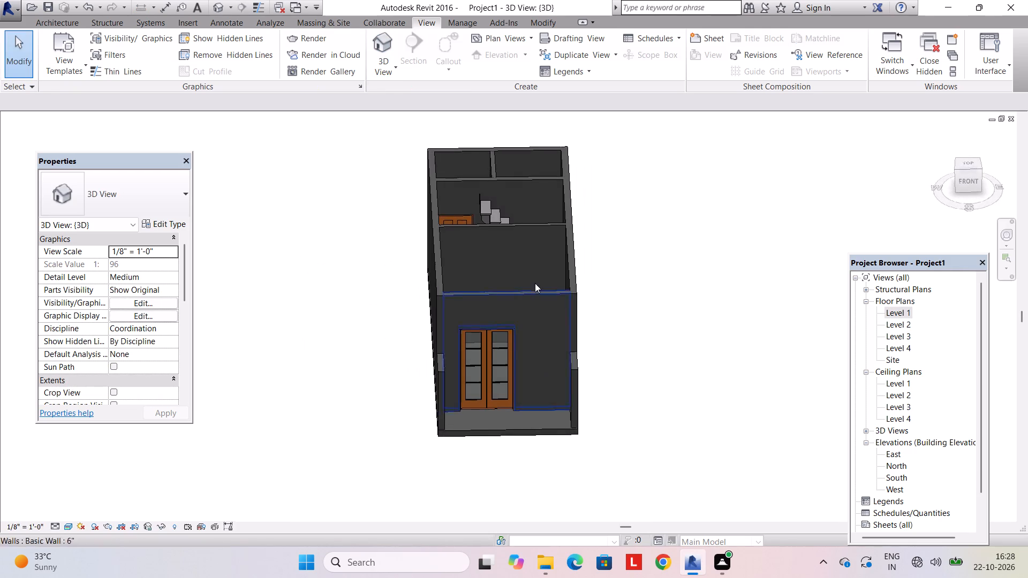
pyautogui.keyDown('shift'); pyautogui.moveTo(534, 283); pyautogui.dragTo(382, 453, button='middle'); pyautogui.keyUp('shift')
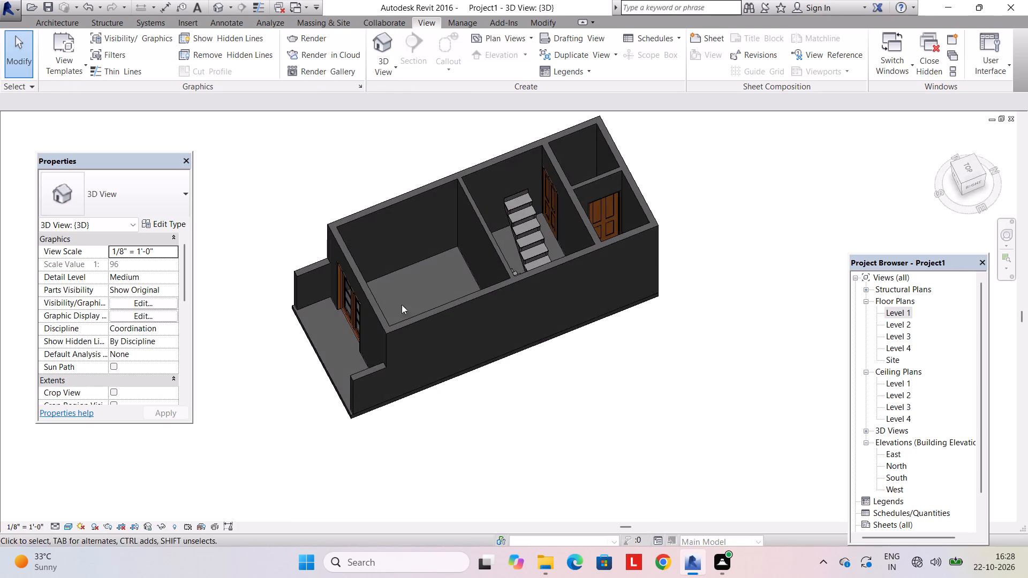
pyautogui.keyDown('shift'); pyautogui.moveTo(398, 263); pyautogui.dragTo(545, 246, button='middle'); pyautogui.keyUp('shift')
pyautogui.moveTo(496, 287); pyautogui.dragTo(534, 406, button='middle')
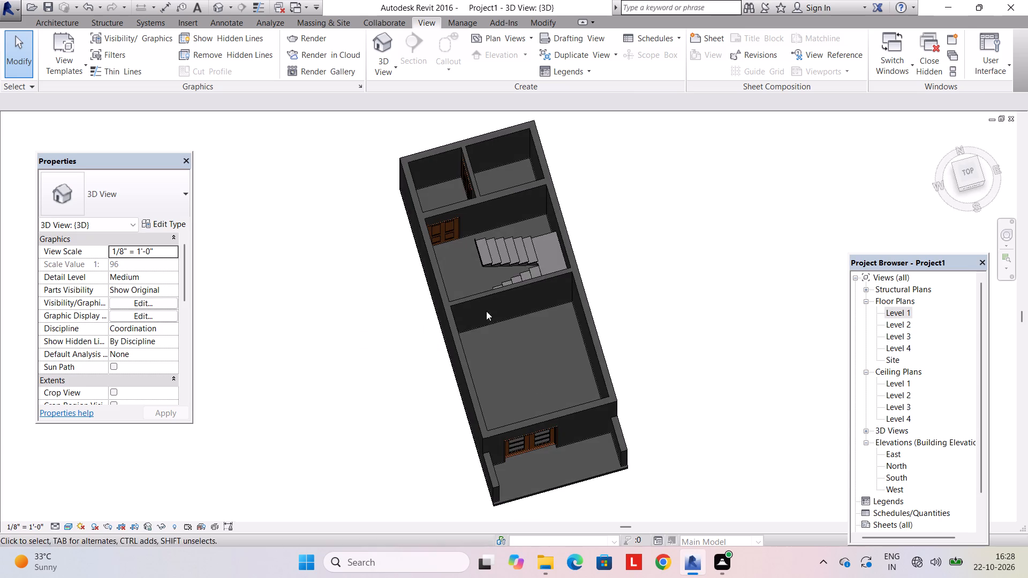
pyautogui.moveTo(480, 291); pyautogui.dragTo(519, 307, button='middle')
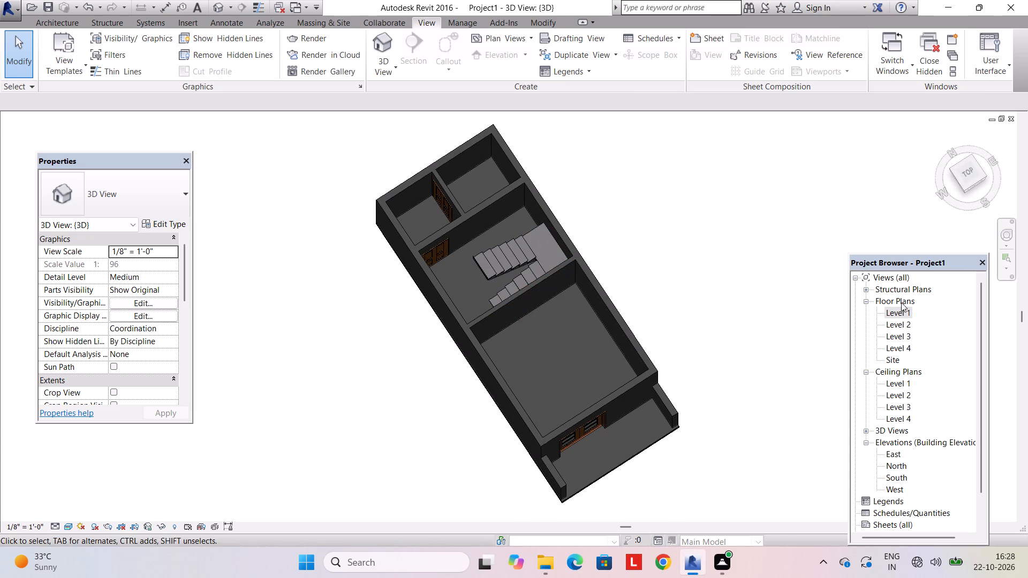
# Return to the Level 1 plan and load the Sofa family from the US Imperial library's Furniture, Seating folder.
pyautogui.doubleClick(900, 309)
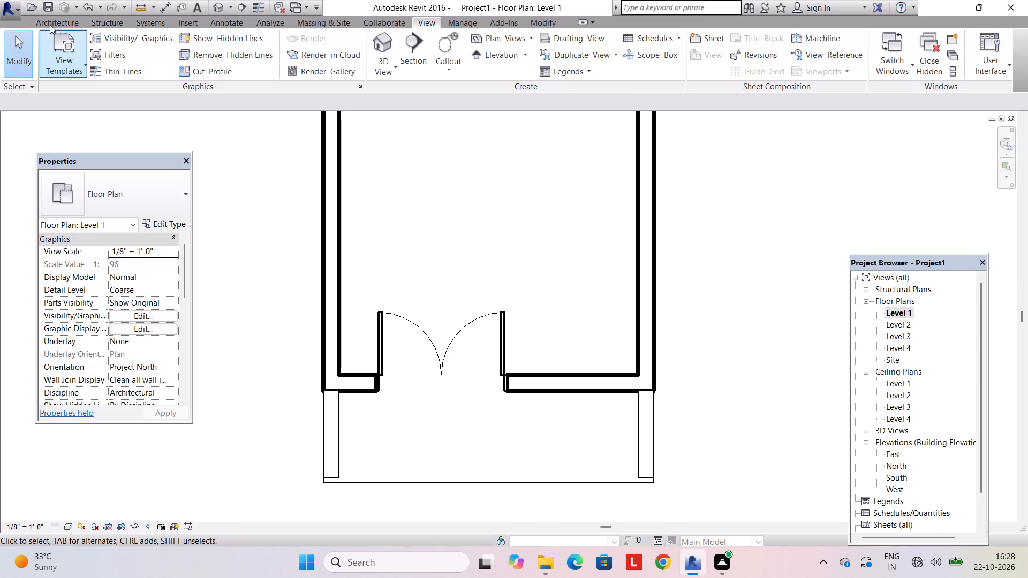
pyautogui.click(50, 24)
pyautogui.click(158, 72)
pyautogui.click(164, 101)
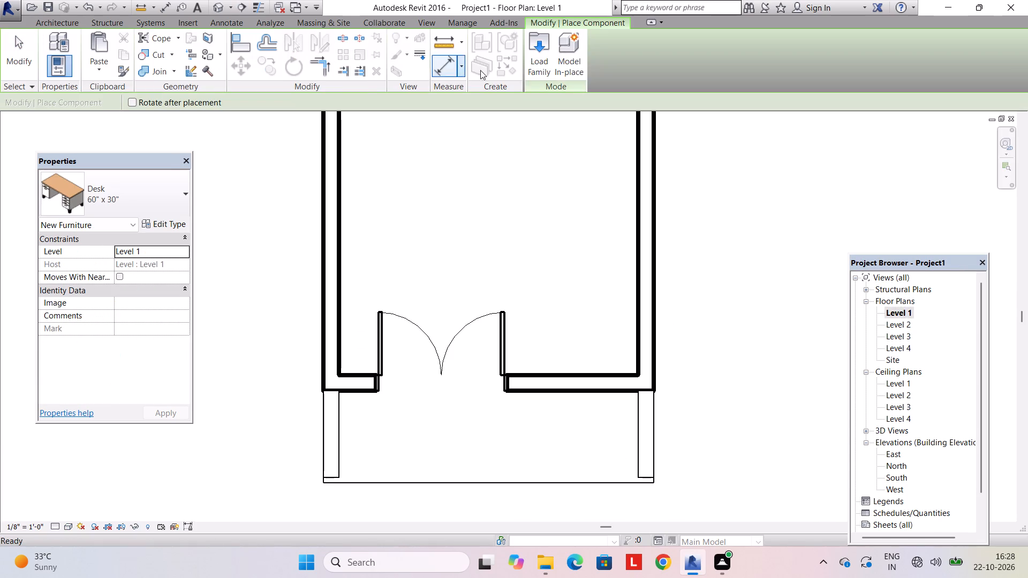
pyautogui.click(545, 64)
pyautogui.click(460, 148)
pyautogui.click(458, 143)
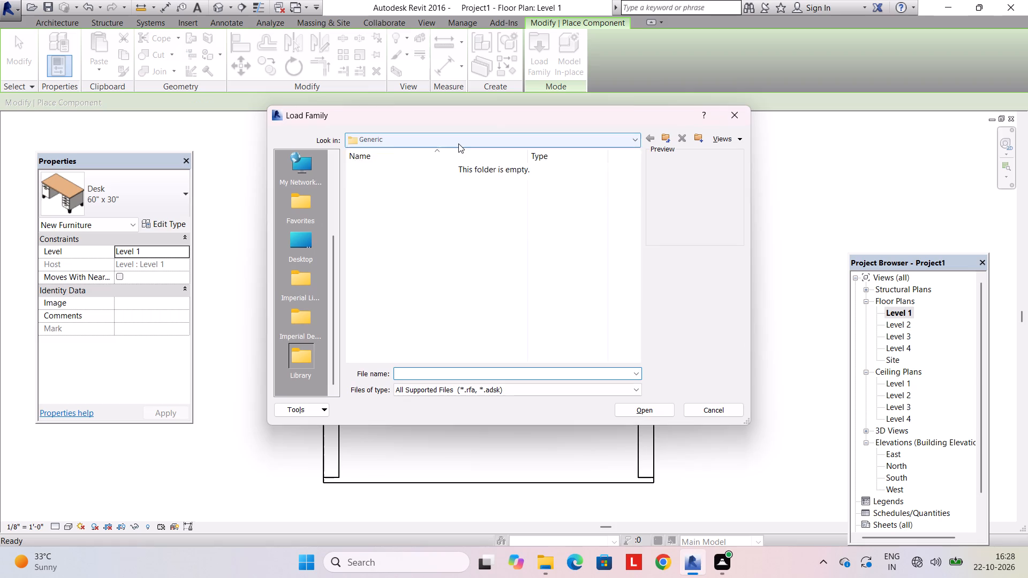
pyautogui.doubleClick(427, 214)
pyautogui.doubleClick(418, 195)
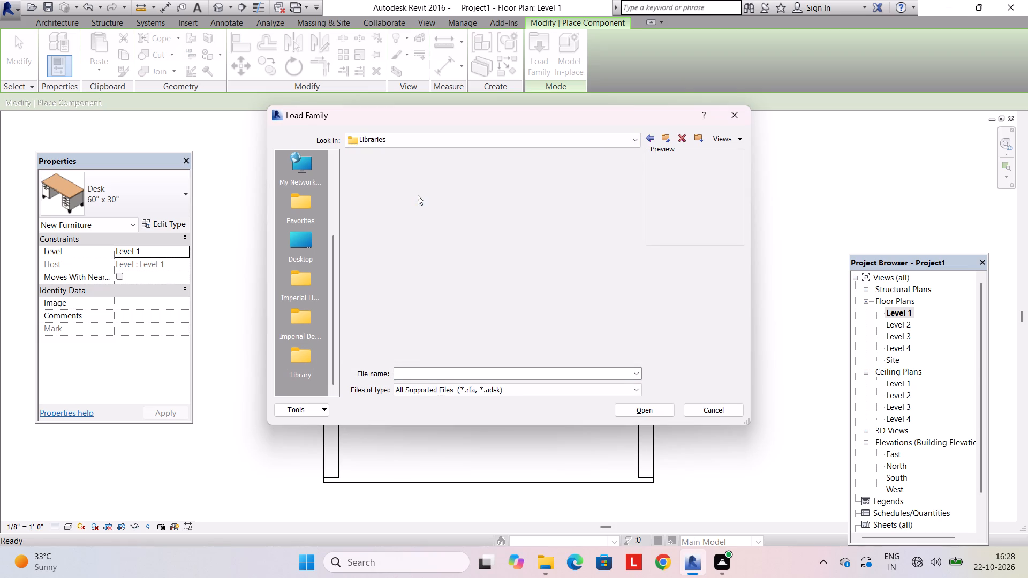
pyautogui.scroll(-3, 424, 259)
pyautogui.doubleClick(403, 234)
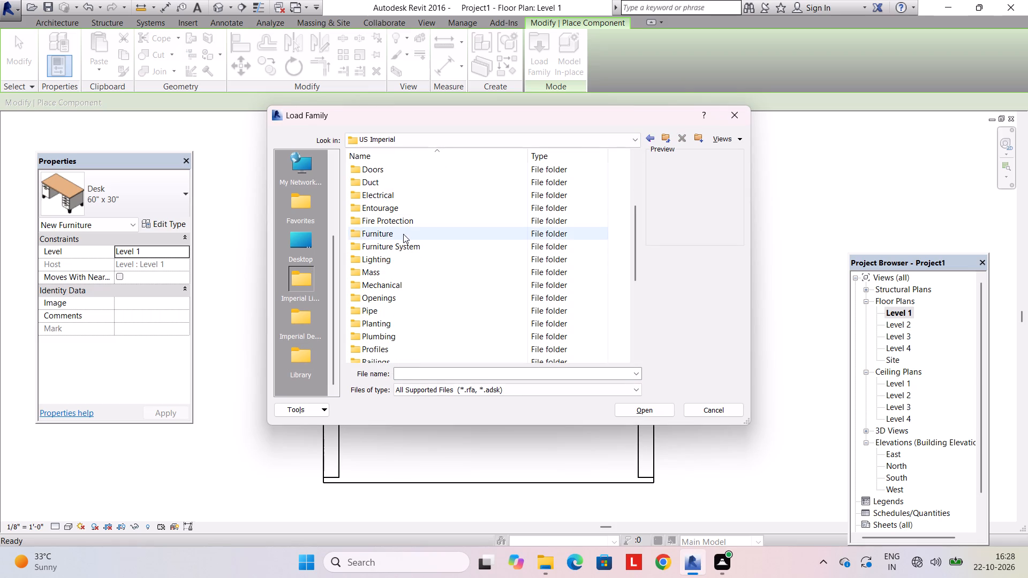
pyautogui.doubleClick(395, 201)
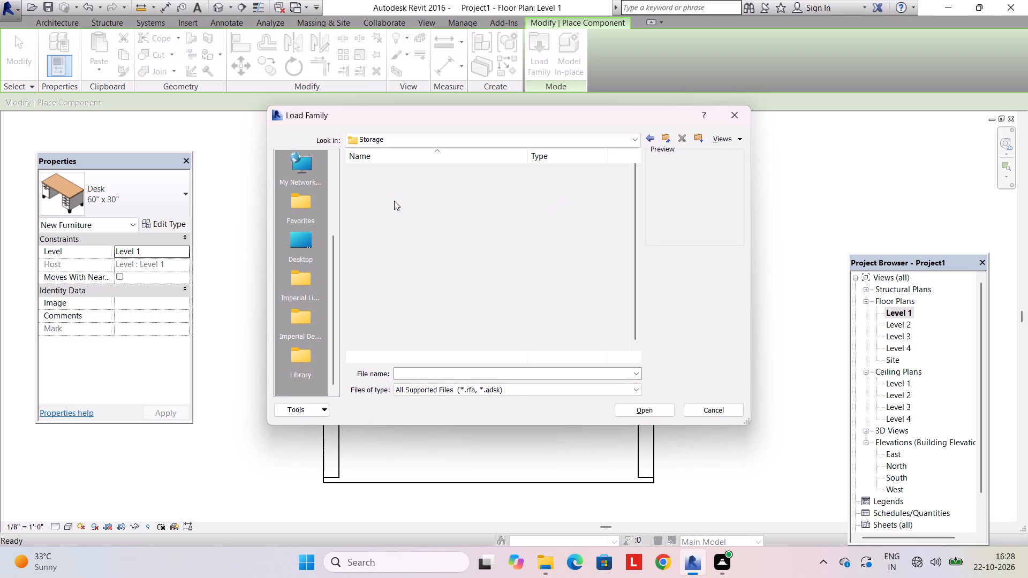
pyautogui.click(653, 136)
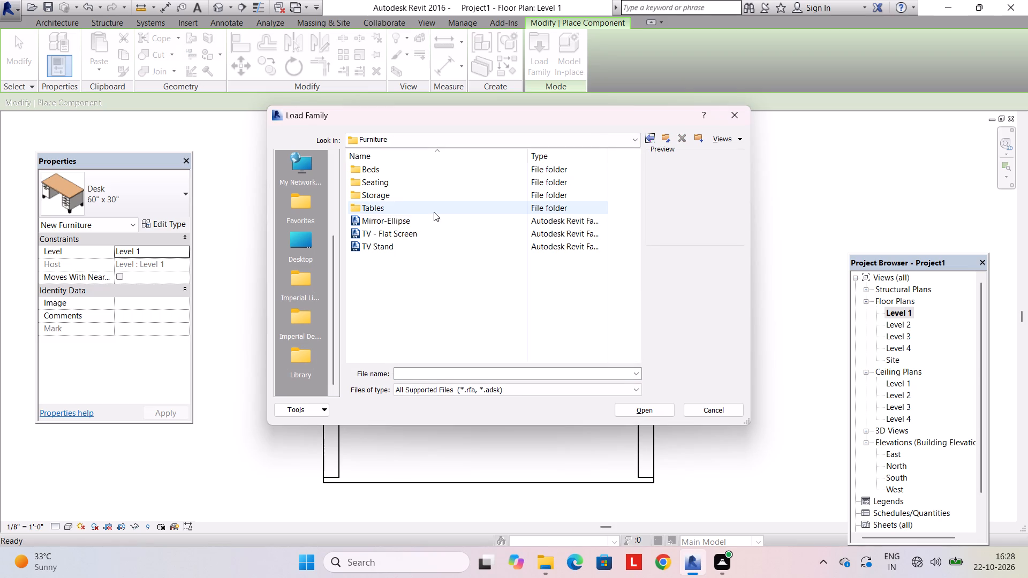
pyautogui.doubleClick(392, 184)
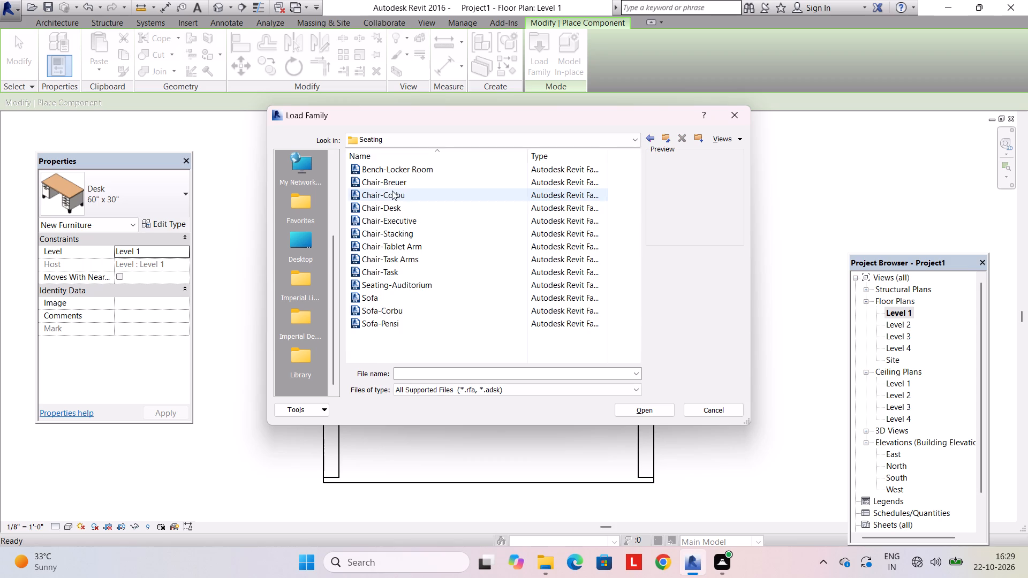
pyautogui.click(406, 326)
pyautogui.click(406, 315)
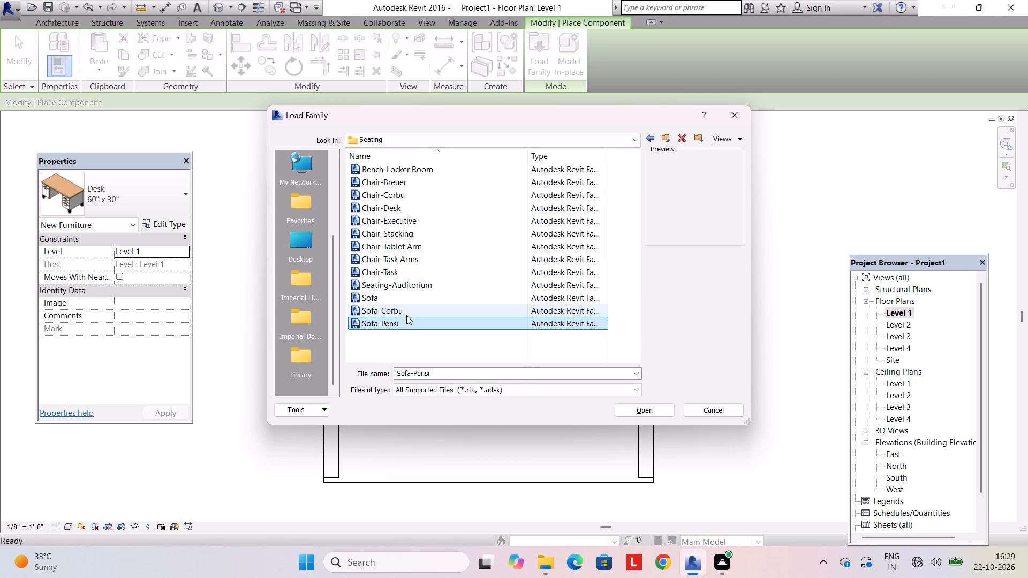
pyautogui.click(404, 303)
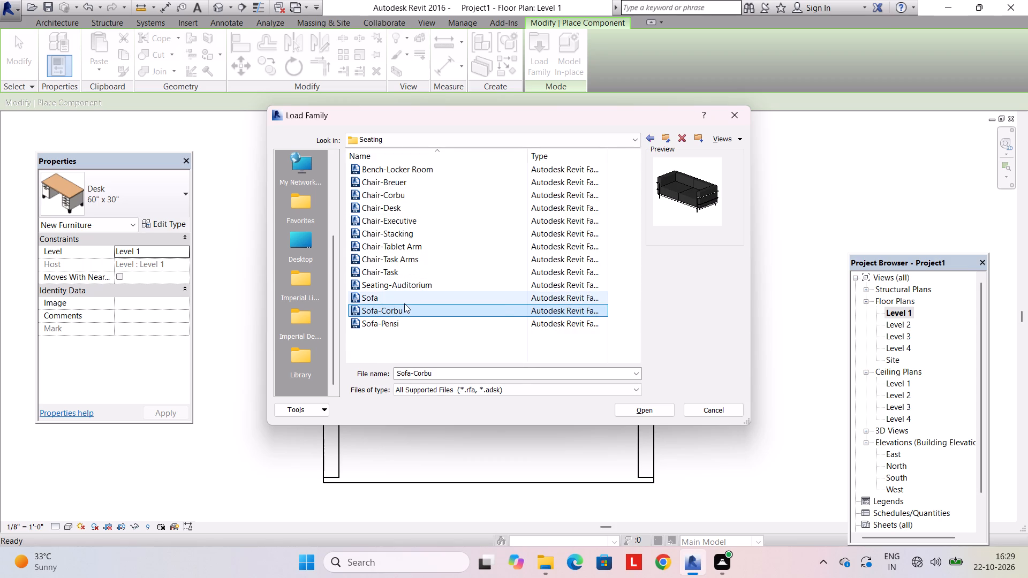
pyautogui.click(637, 404)
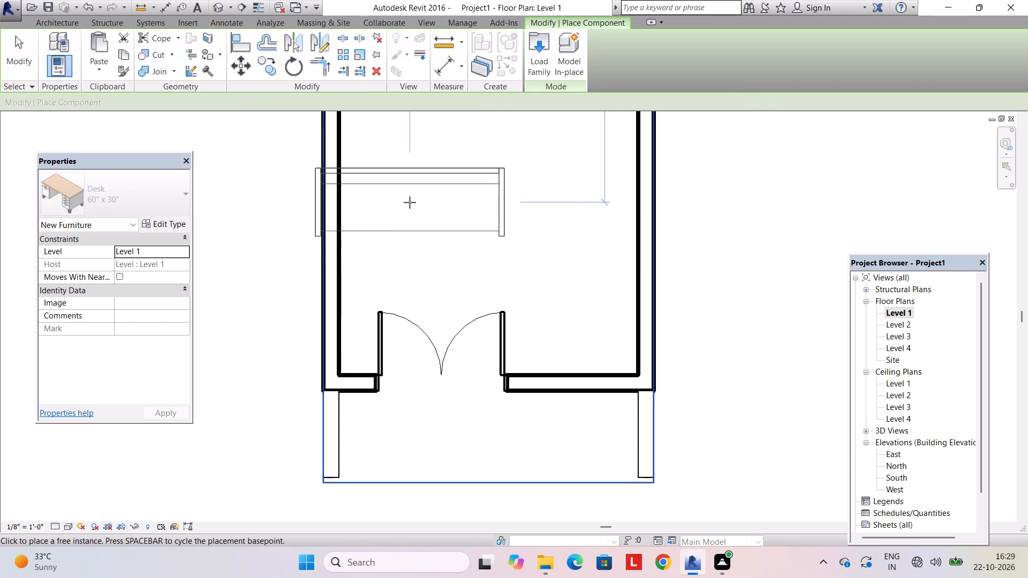
# Place the 72" sofa lengthwise with its back to the large room's west wall, centred about 5' from the stair-side wall.
pyautogui.moveTo(409, 231); pyautogui.dragTo(415, 284, button='middle')
pyautogui.press('space')
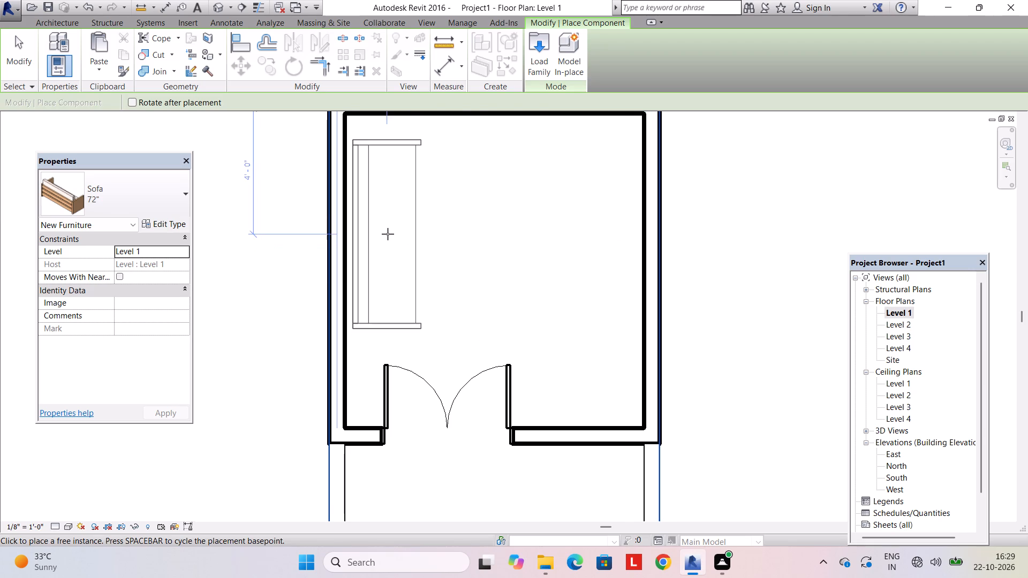
pyautogui.scroll(-1, 388, 237)
pyautogui.moveTo(388, 242); pyautogui.dragTo(385, 301, button='middle')
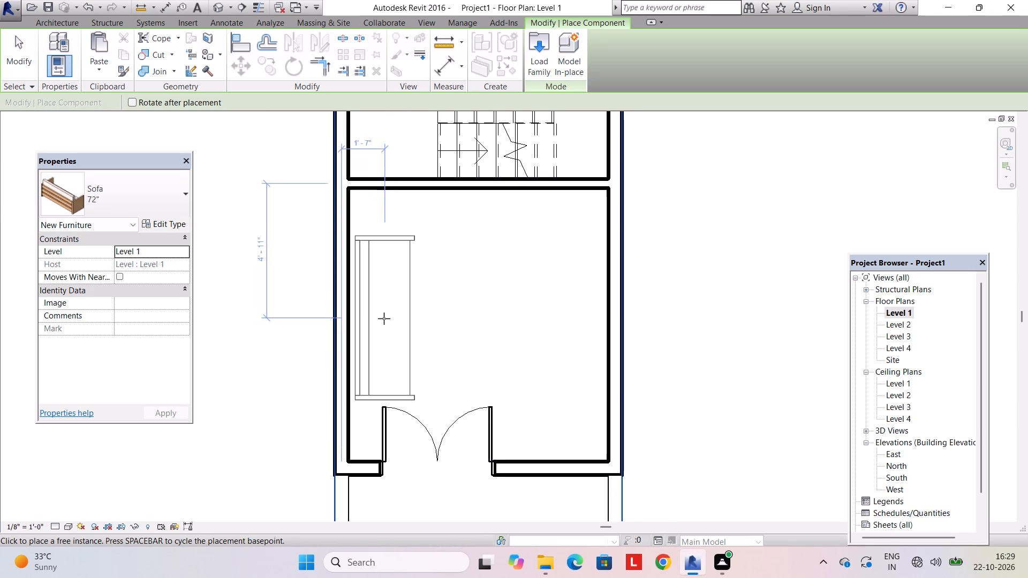
pyautogui.scroll(3, 384, 318)
pyautogui.scroll(-2, 384, 318)
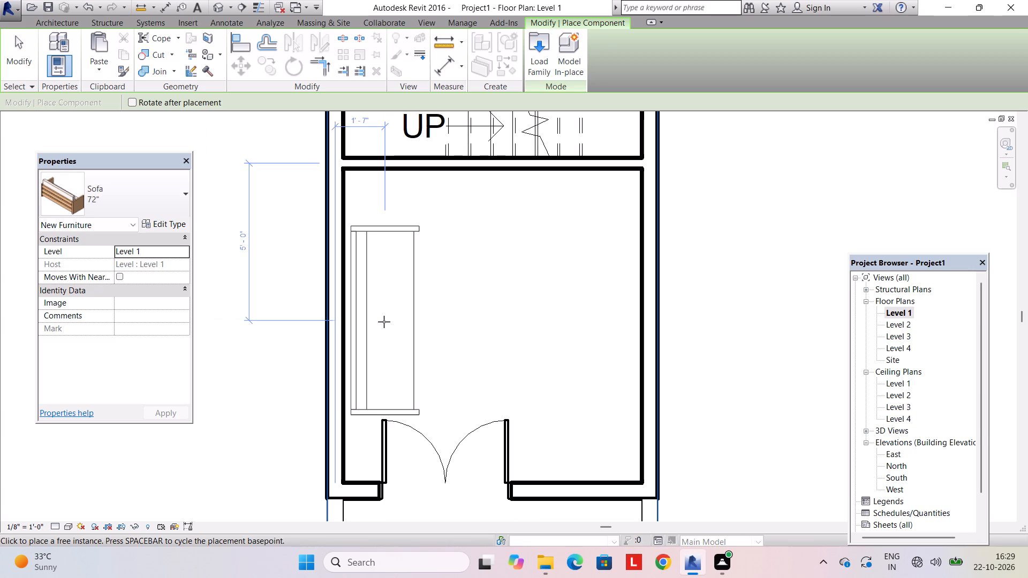
pyautogui.click(383, 322)
pyautogui.press('Escape')
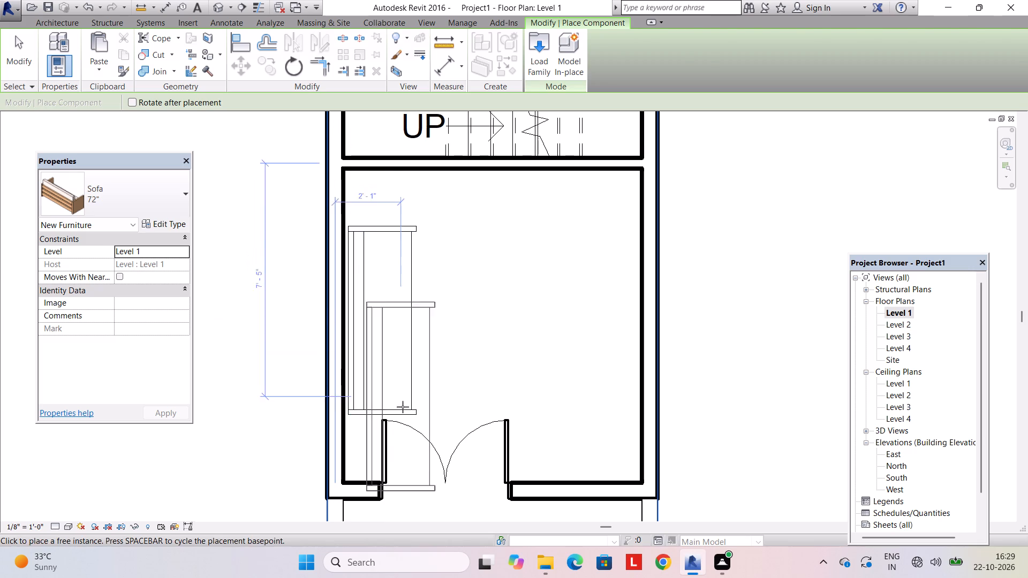
pyautogui.press('Escape')
# Set the double full-glass door's type width to 3'.
pyautogui.click(388, 438)
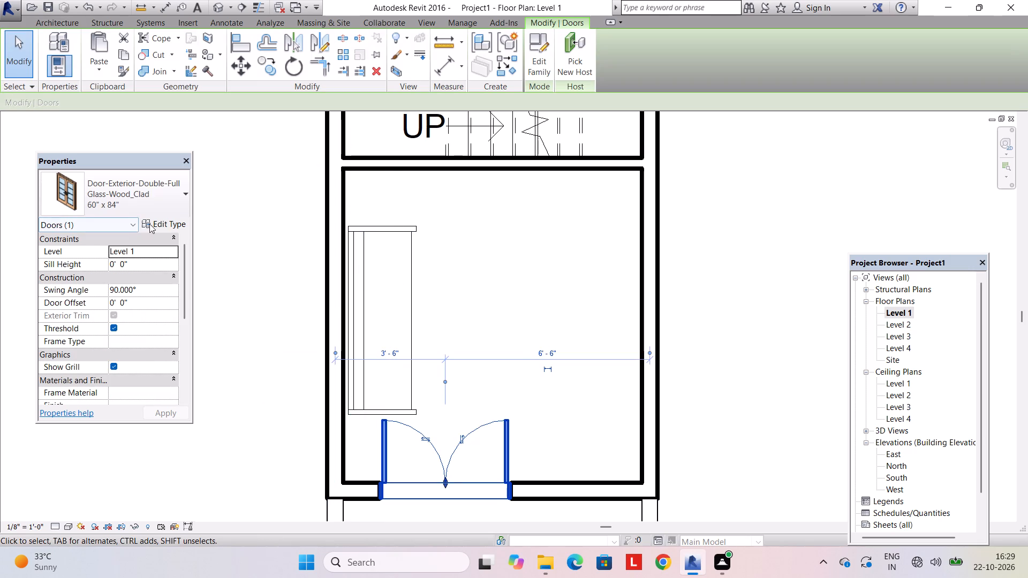
pyautogui.click(151, 224)
pyautogui.click(535, 358)
pyautogui.write("3'")
pyautogui.press('Return')
pyautogui.press('Return')
pyautogui.press('Escape')
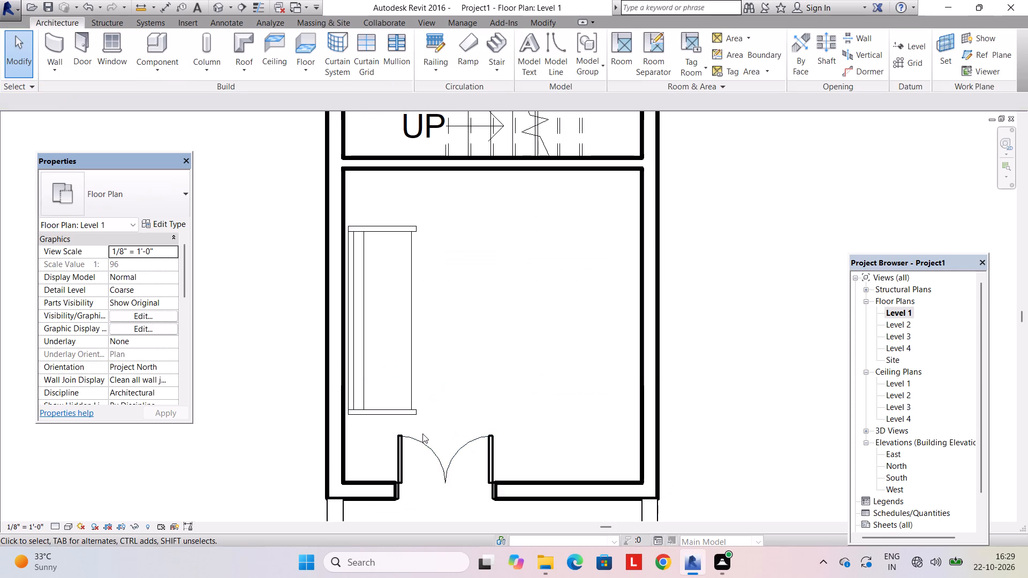
# Nudge the sofa closer to the double door's wall and slightly nearer the west wall.
pyautogui.scroll(3, 420, 437)
pyautogui.click(390, 452)
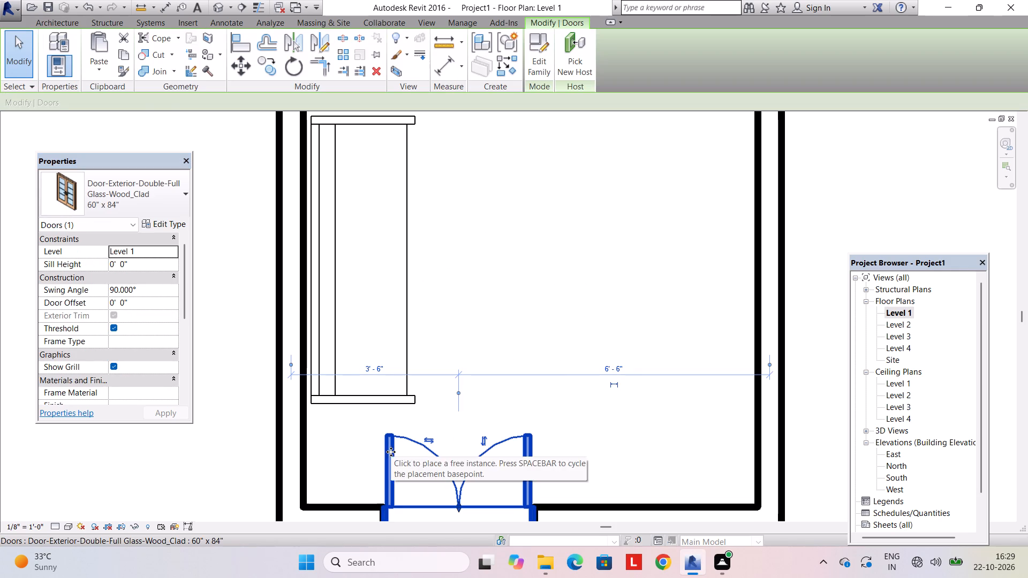
pyautogui.click(367, 406)
pyautogui.press('Down')
pyautogui.press('Down')
pyautogui.press('Down')
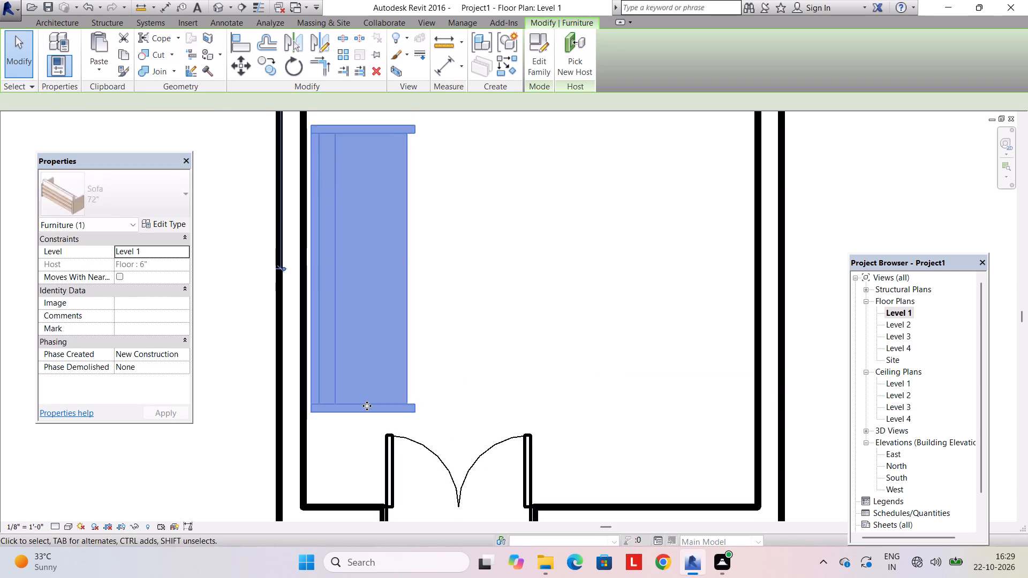
pyautogui.press('Down')
pyautogui.press('Down')
pyautogui.press('Down')
pyautogui.press('Left')
pyautogui.press('Down')
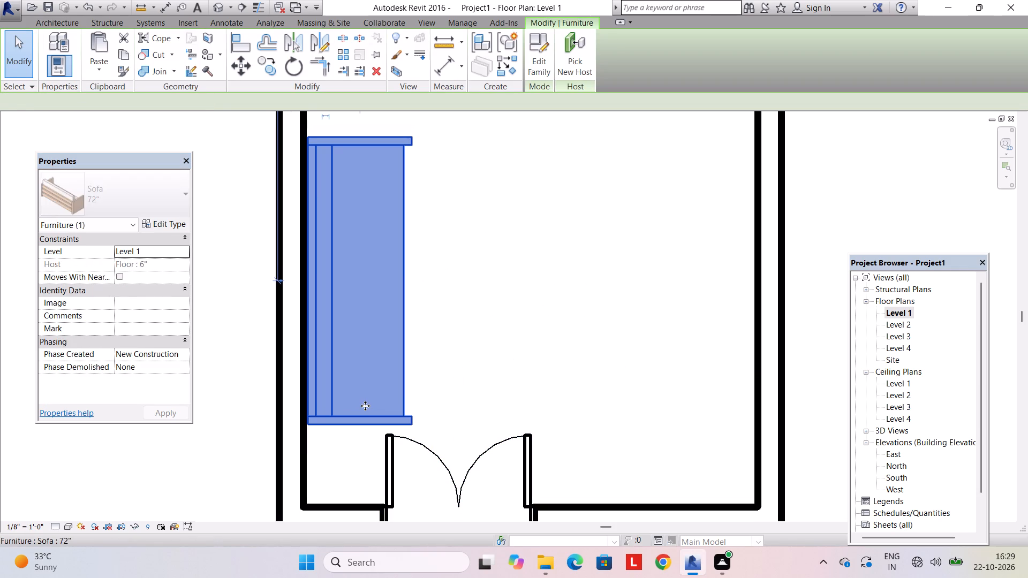
# Nudge the sofa one more increment toward the west wall.
pyautogui.scroll(3, 365, 401)
pyautogui.press('Left')
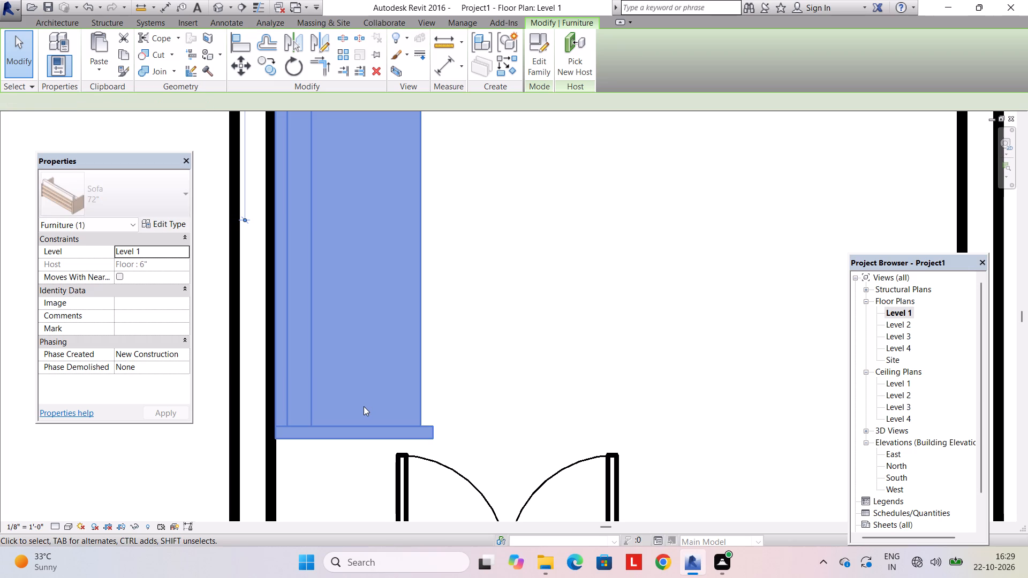
pyautogui.press('Escape')
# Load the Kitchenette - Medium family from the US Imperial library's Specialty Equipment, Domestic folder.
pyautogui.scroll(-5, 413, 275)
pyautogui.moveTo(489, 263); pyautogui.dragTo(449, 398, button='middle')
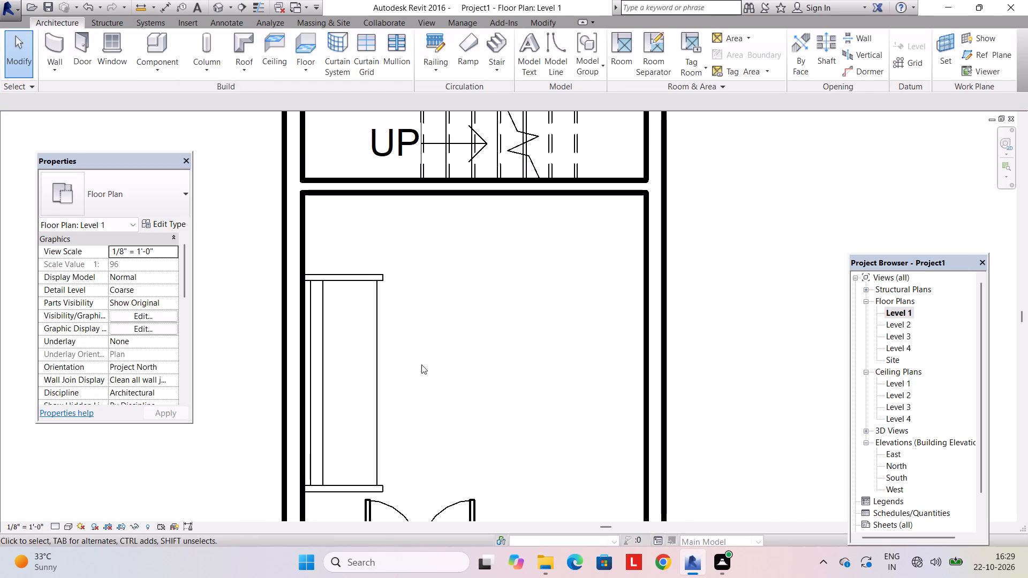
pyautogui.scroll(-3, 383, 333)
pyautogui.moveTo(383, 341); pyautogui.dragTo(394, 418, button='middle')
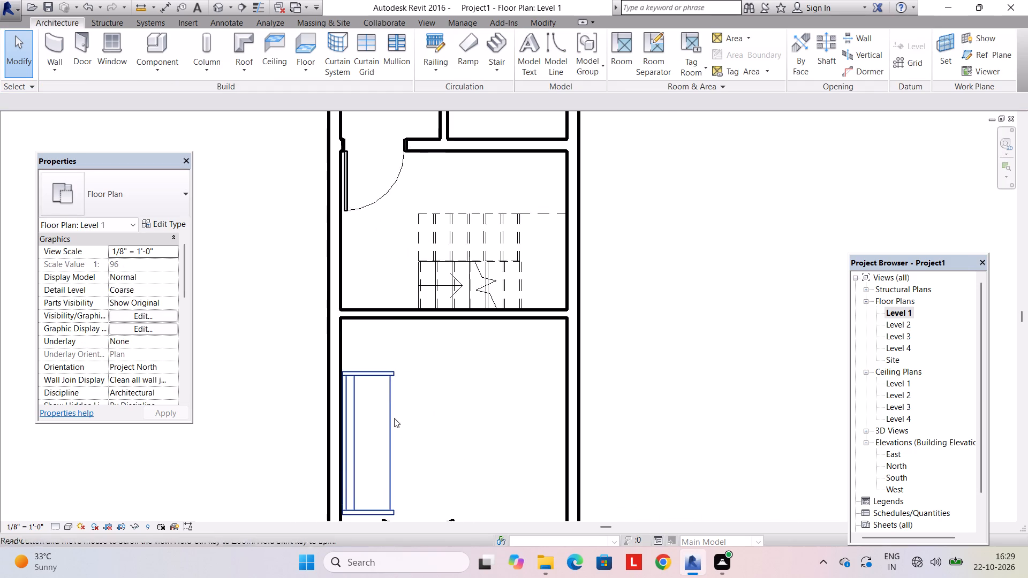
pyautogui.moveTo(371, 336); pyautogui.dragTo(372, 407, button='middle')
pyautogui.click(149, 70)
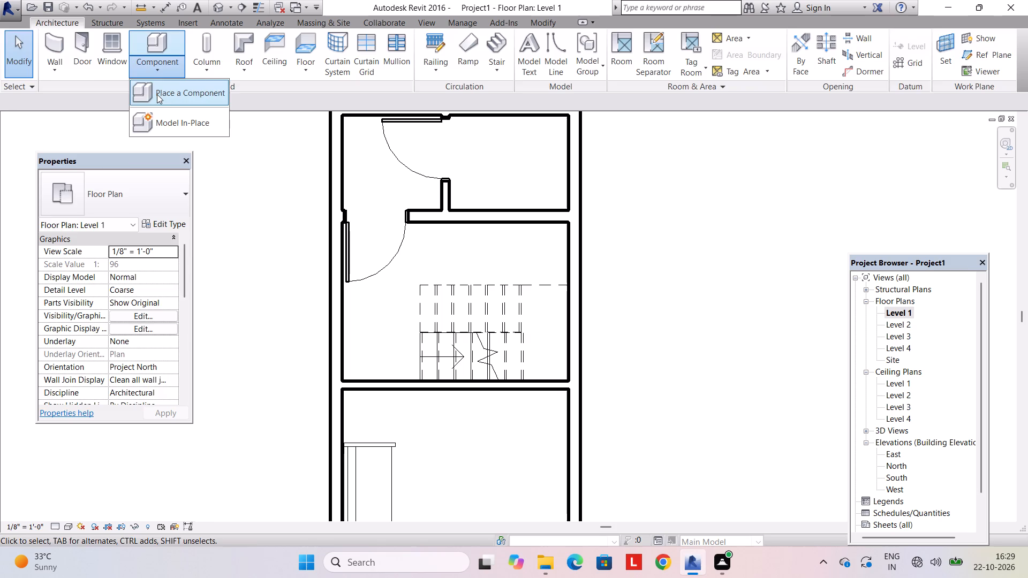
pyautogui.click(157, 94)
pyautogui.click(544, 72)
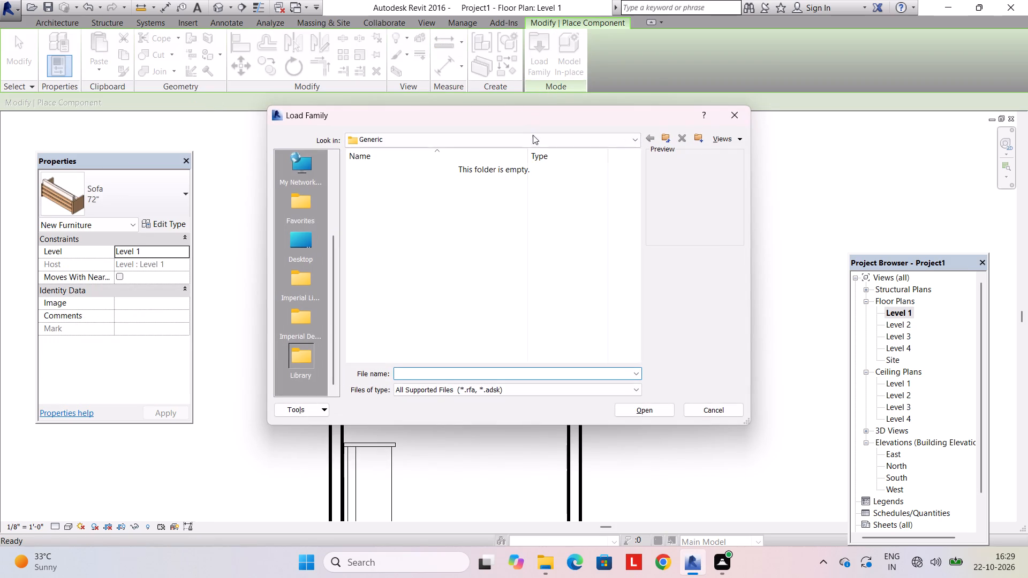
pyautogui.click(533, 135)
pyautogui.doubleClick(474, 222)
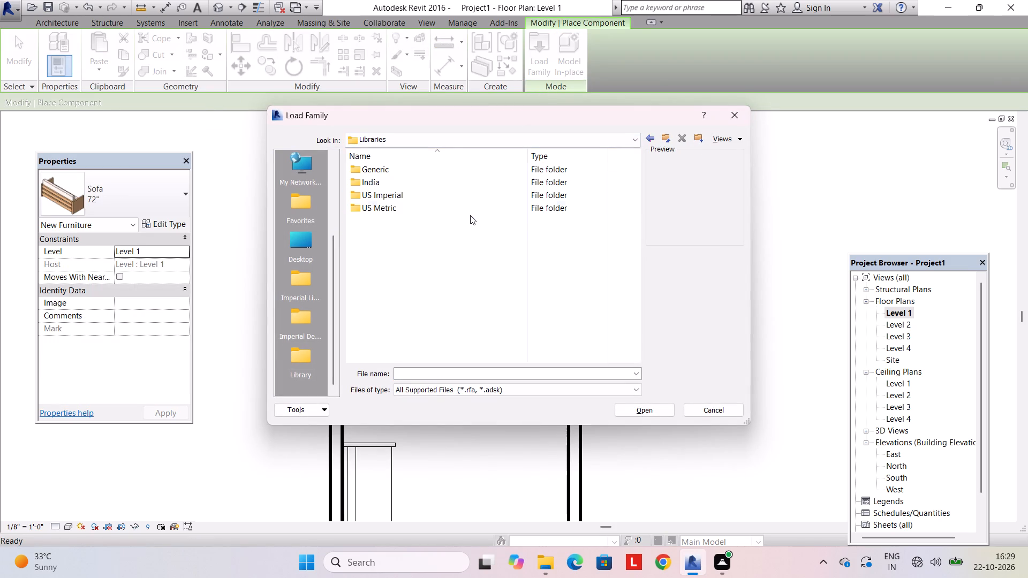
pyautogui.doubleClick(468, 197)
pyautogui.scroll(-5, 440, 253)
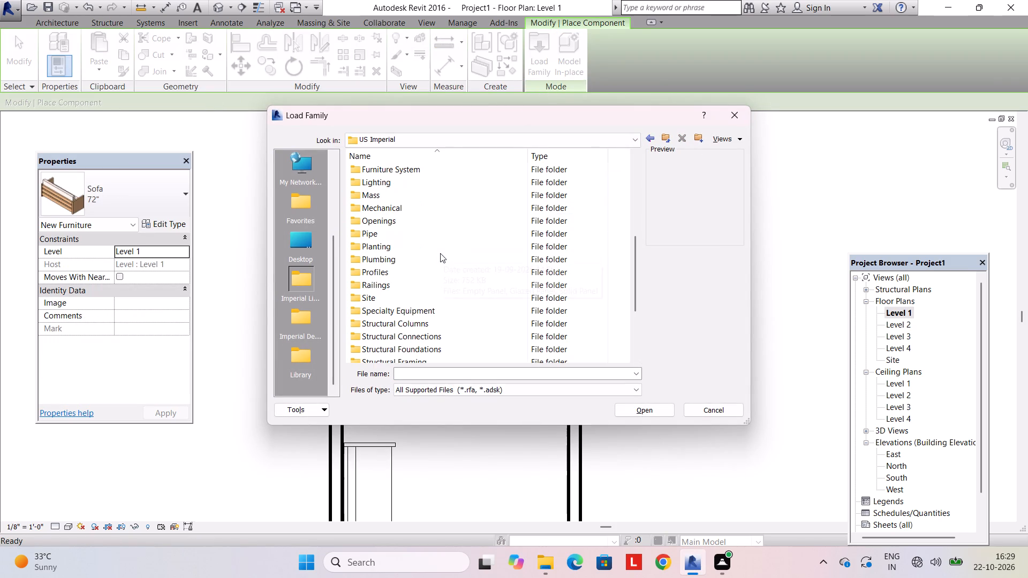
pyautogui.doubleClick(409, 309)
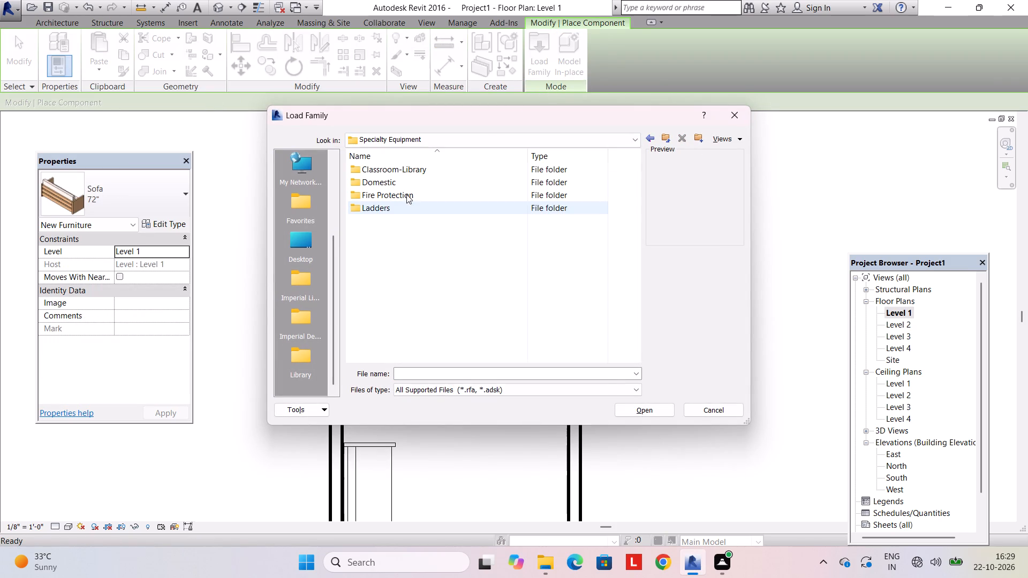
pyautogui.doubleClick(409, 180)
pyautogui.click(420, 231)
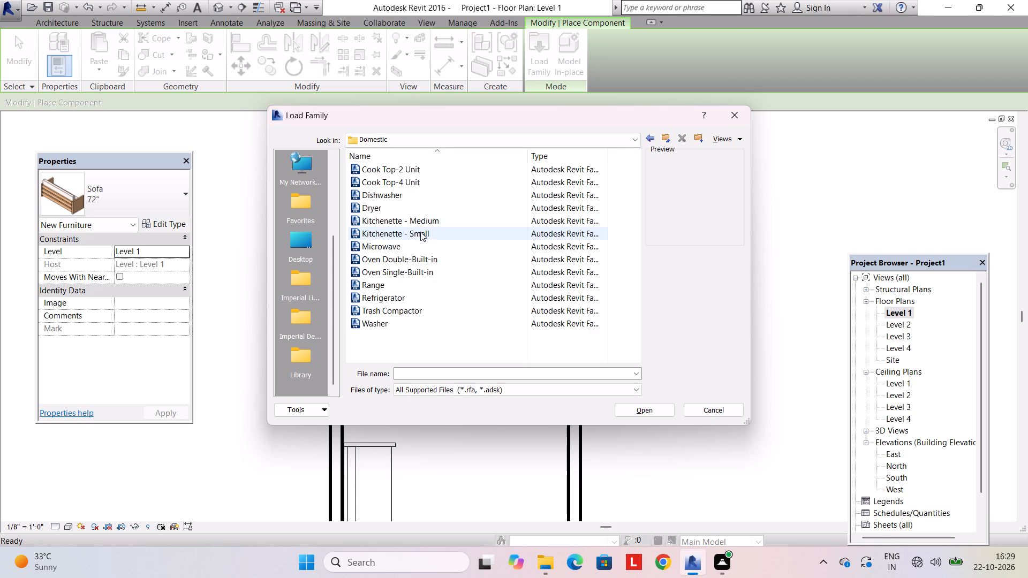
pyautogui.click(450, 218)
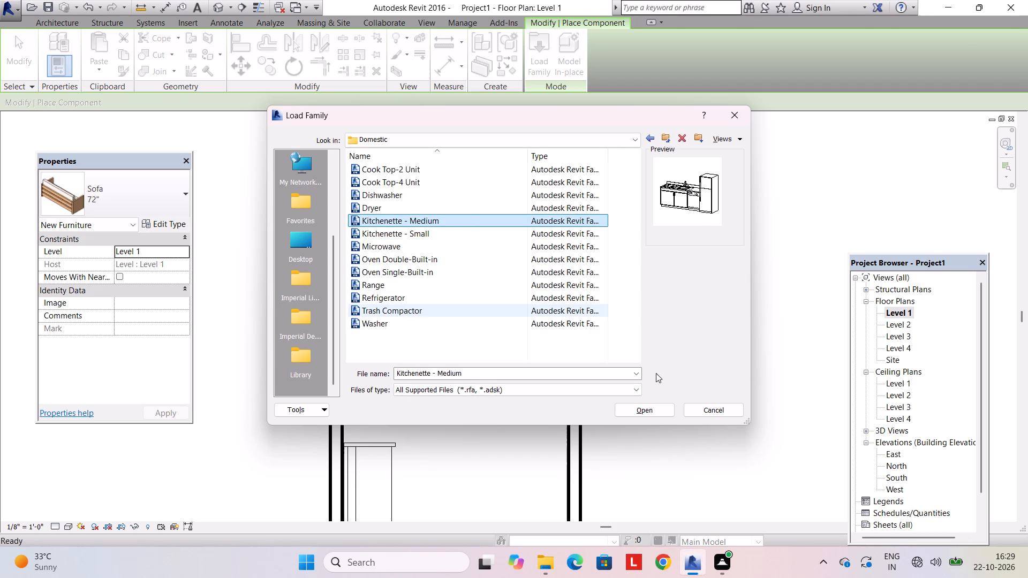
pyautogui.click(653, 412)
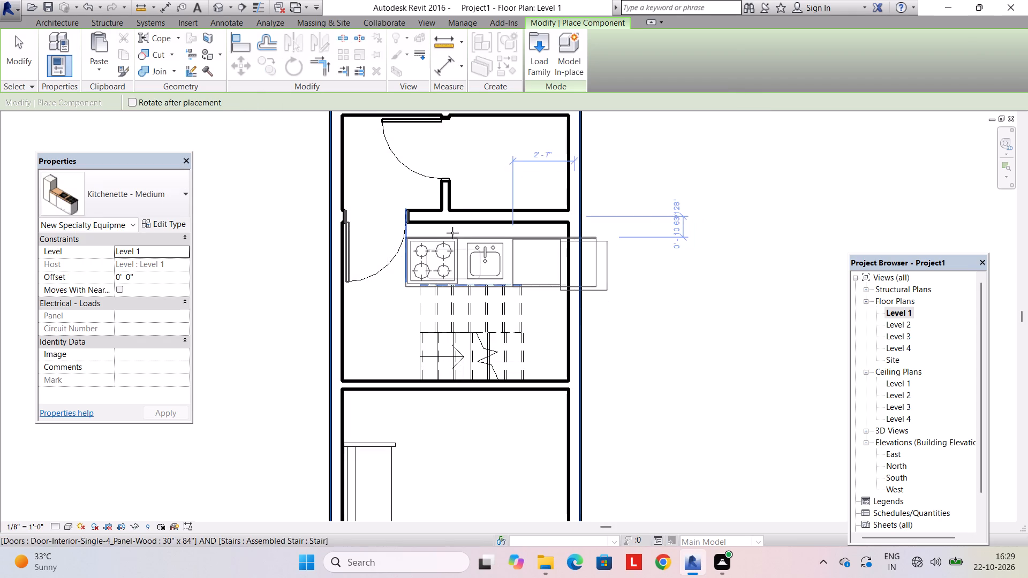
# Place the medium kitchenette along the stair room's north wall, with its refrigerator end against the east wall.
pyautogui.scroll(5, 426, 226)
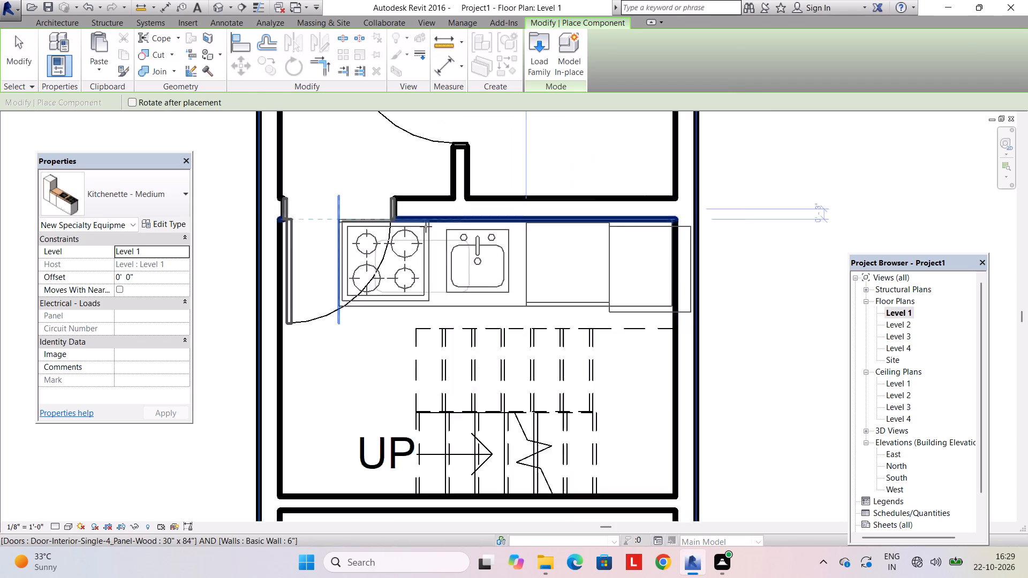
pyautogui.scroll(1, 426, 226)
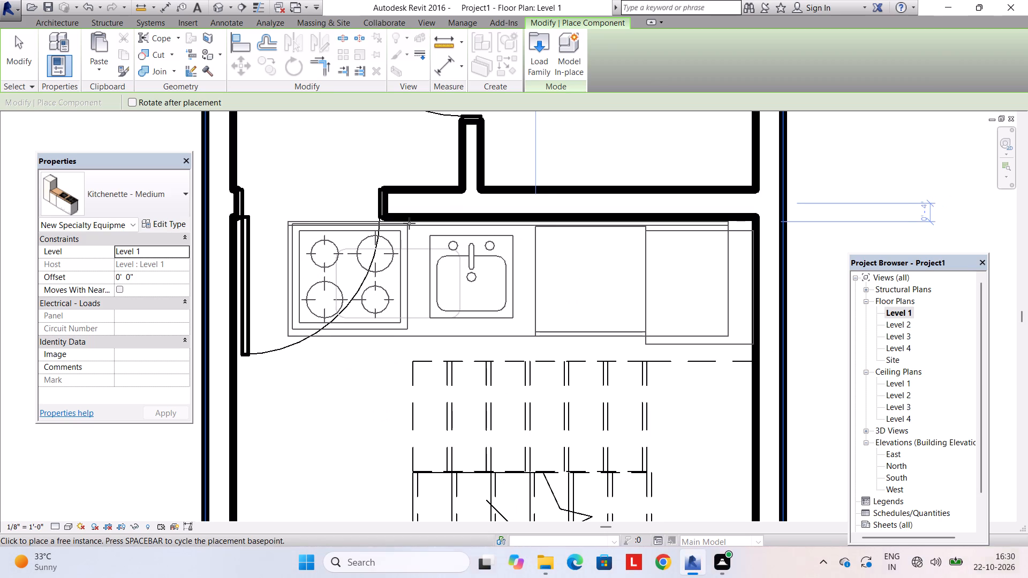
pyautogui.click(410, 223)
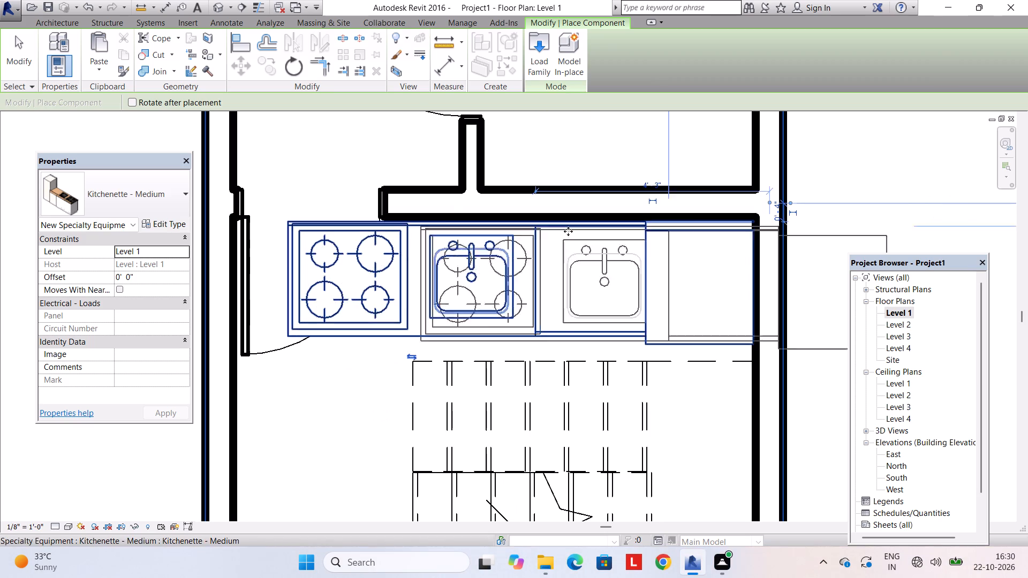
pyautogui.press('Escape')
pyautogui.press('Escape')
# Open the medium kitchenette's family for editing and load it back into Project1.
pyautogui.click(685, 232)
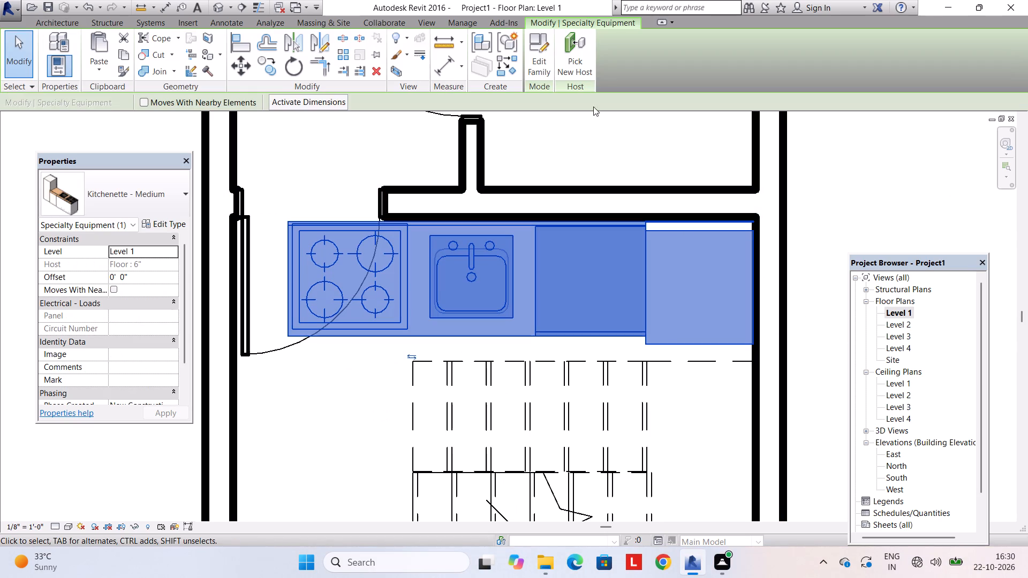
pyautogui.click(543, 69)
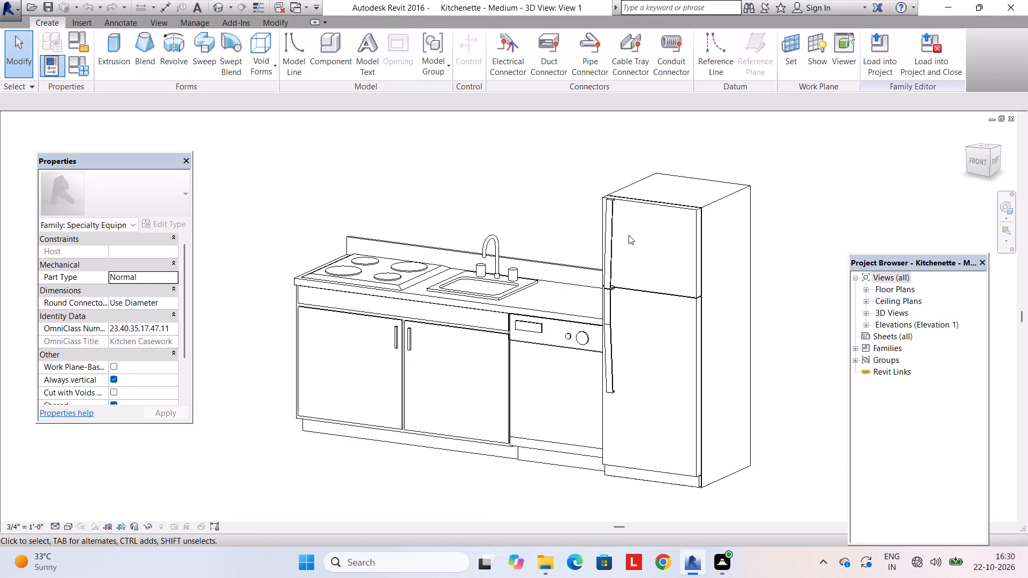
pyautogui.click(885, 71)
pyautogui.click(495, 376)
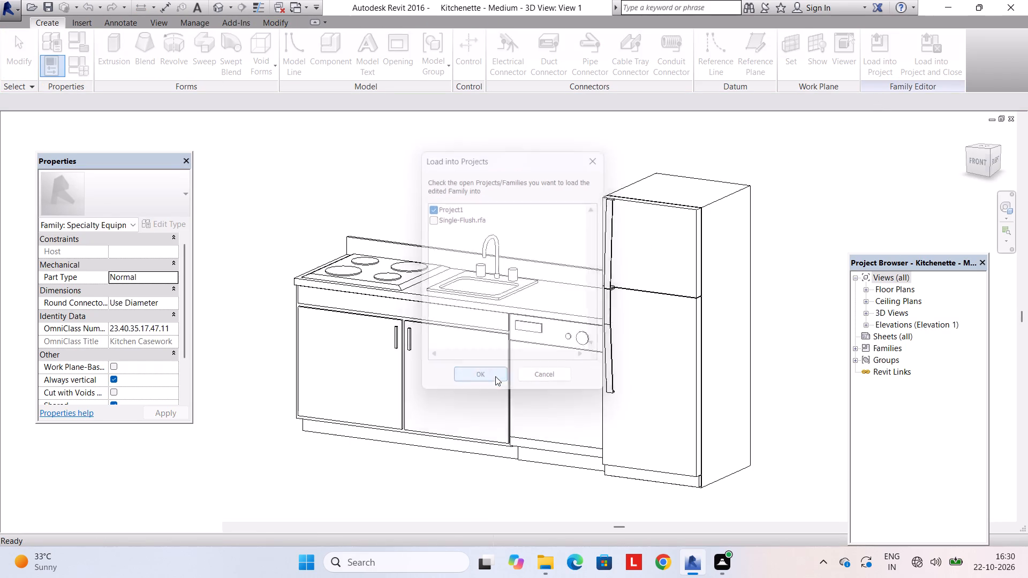
# Examine the medium kitchenette's type properties and the alternative types on offer, and close the Properties palette.
pyautogui.scroll(-9, 591, 255)
pyautogui.scroll(4, 591, 256)
pyautogui.click(621, 248)
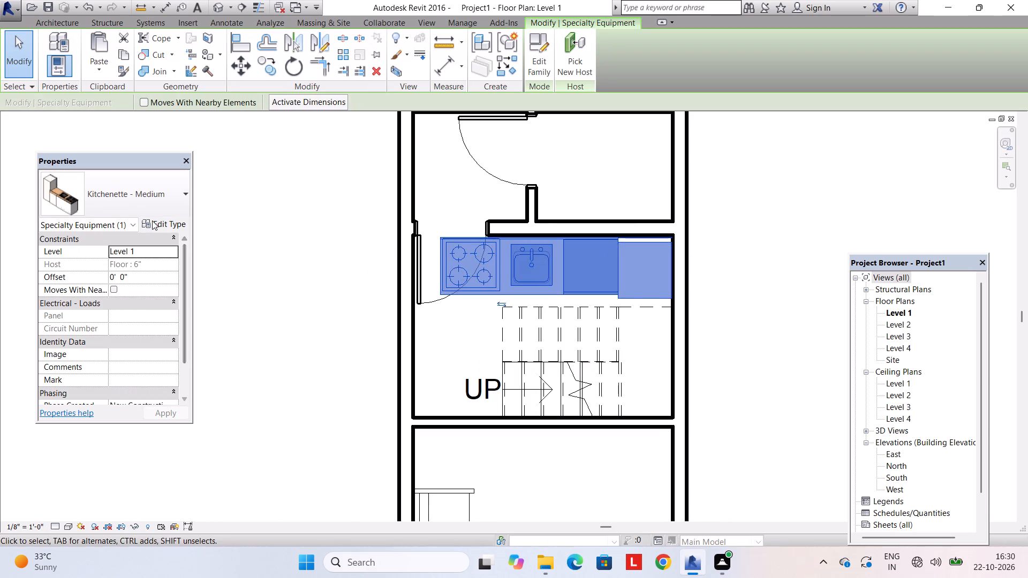
pyautogui.click(152, 220)
pyautogui.click(163, 205)
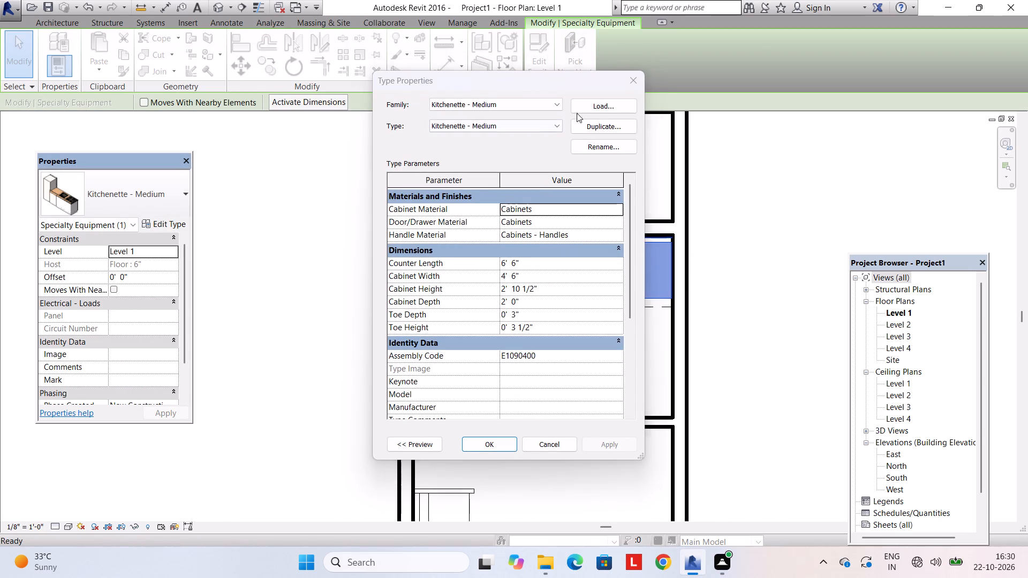
pyautogui.click(634, 85)
pyautogui.click(148, 180)
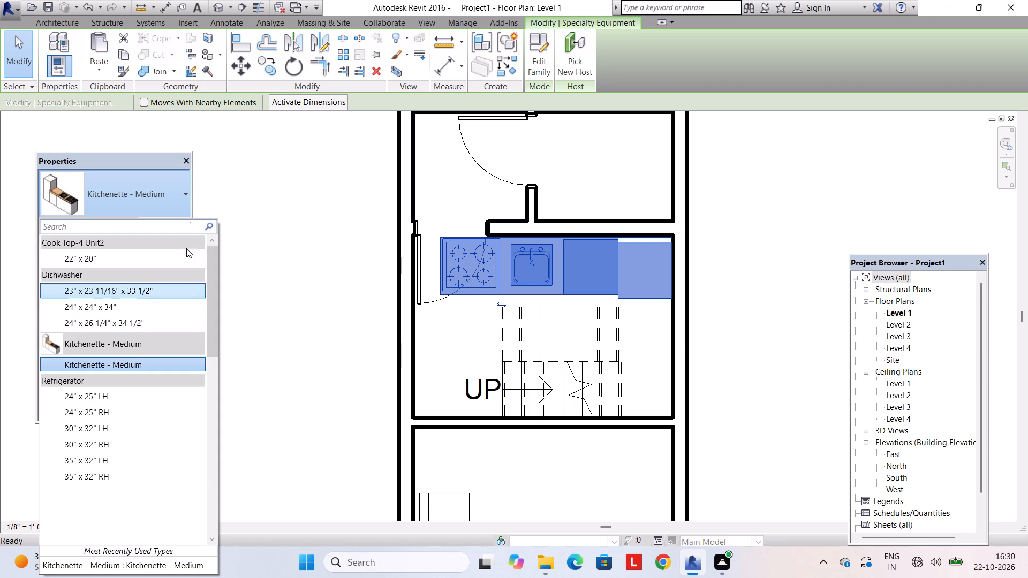
pyautogui.click(188, 162)
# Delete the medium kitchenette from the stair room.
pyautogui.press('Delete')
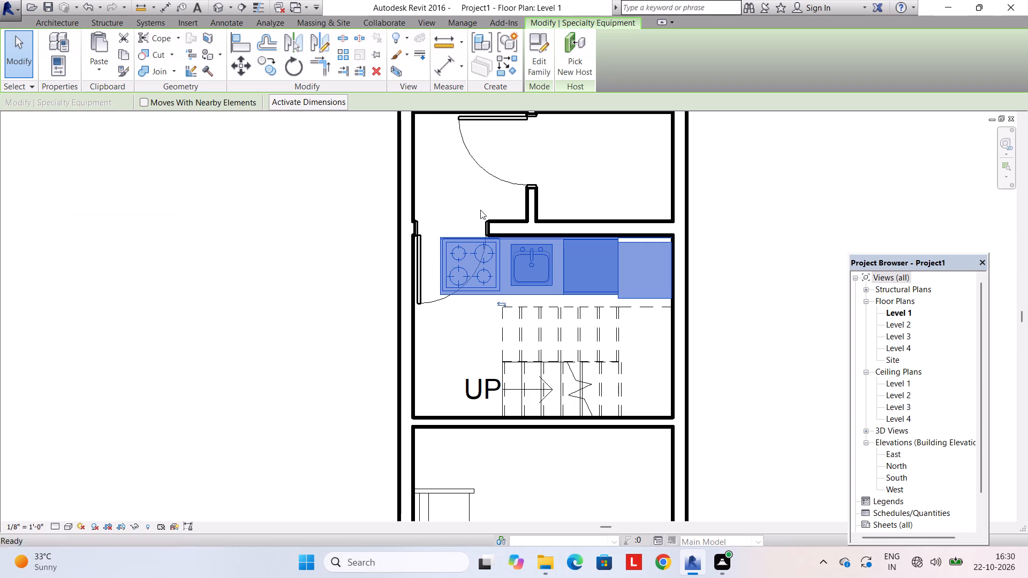
# Load Kitchenette - Small from US Imperial's Specialty Equipment, Domestic folder, overwriting the shared Counter Top w Sink Hole sub-component with its version.
pyautogui.click(59, 29)
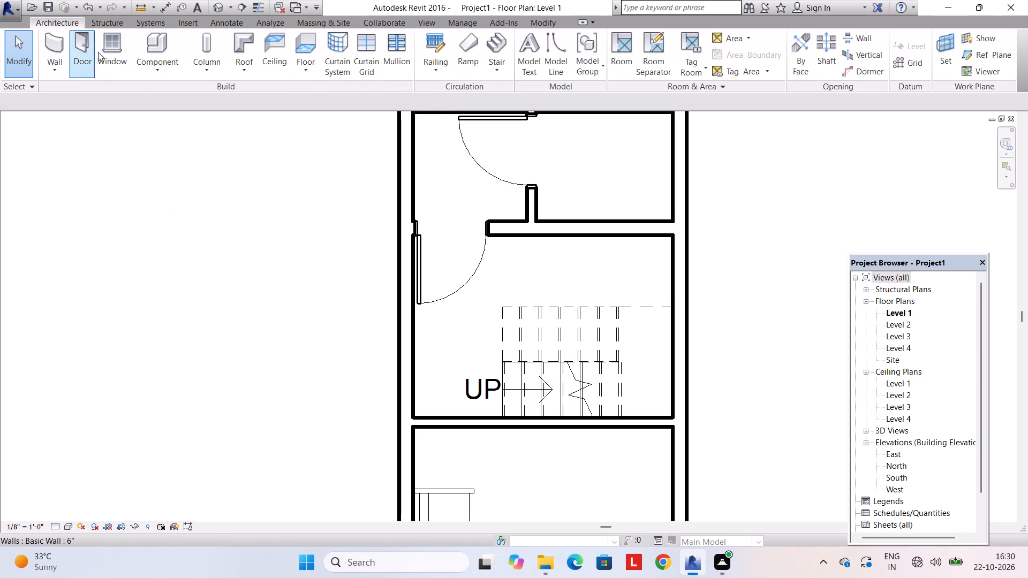
pyautogui.click(133, 66)
pyautogui.click(154, 84)
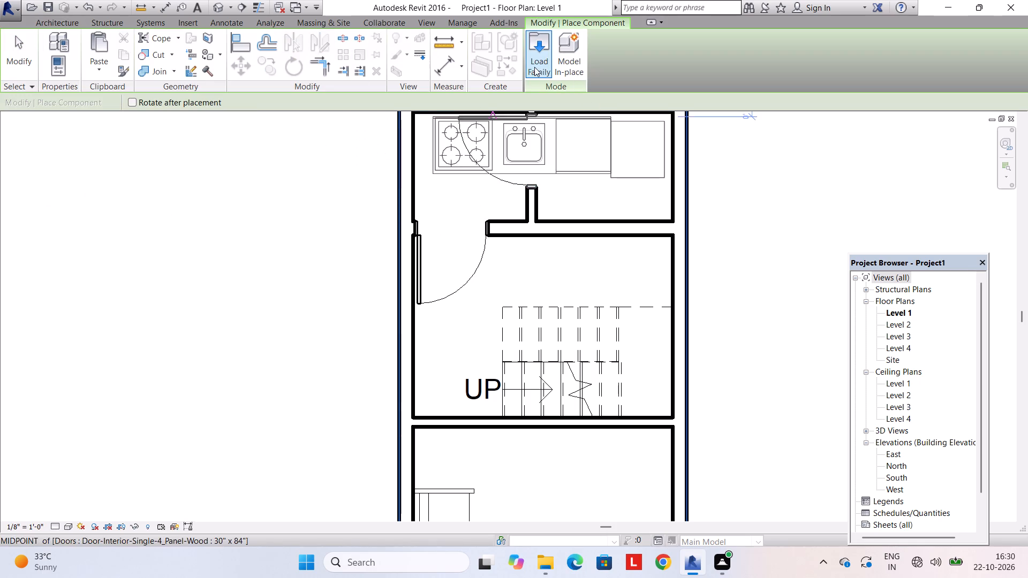
pyautogui.click(534, 67)
pyautogui.click(466, 139)
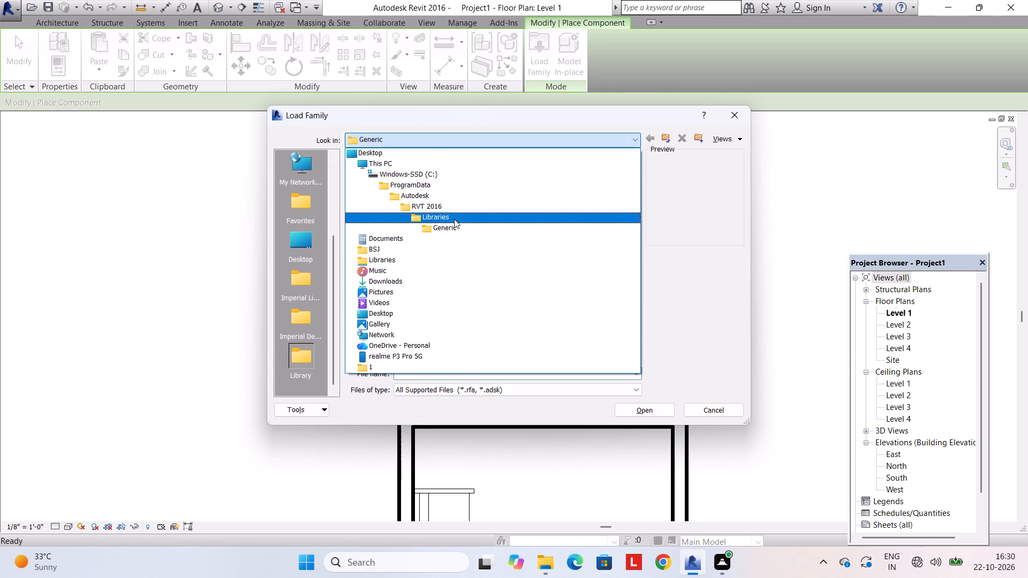
pyautogui.click(454, 219)
pyautogui.click(438, 197)
pyautogui.click(438, 201)
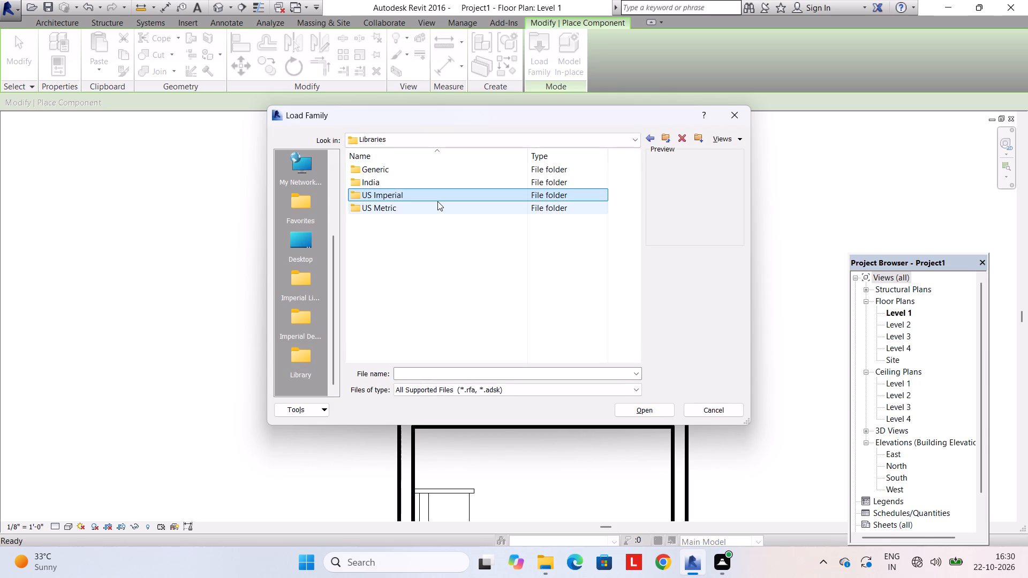
pyautogui.doubleClick(439, 194)
pyautogui.scroll(-6, 443, 207)
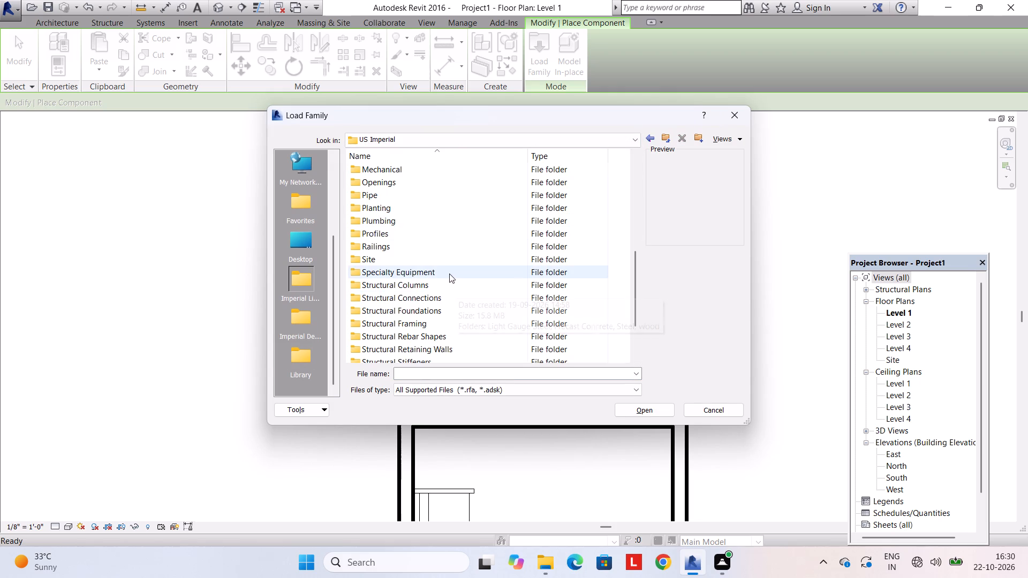
pyautogui.doubleClick(449, 273)
pyautogui.doubleClick(418, 181)
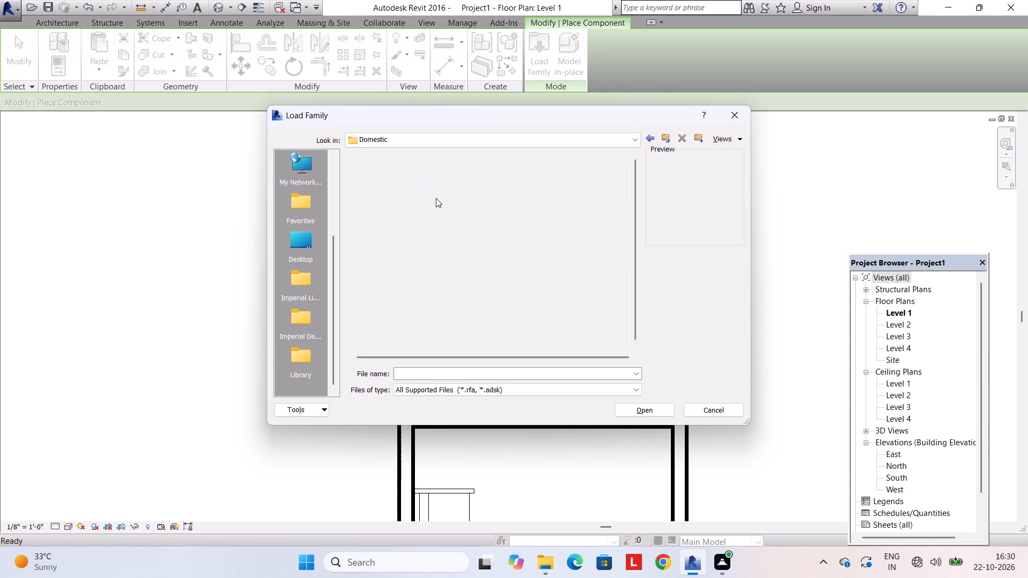
pyautogui.click(429, 238)
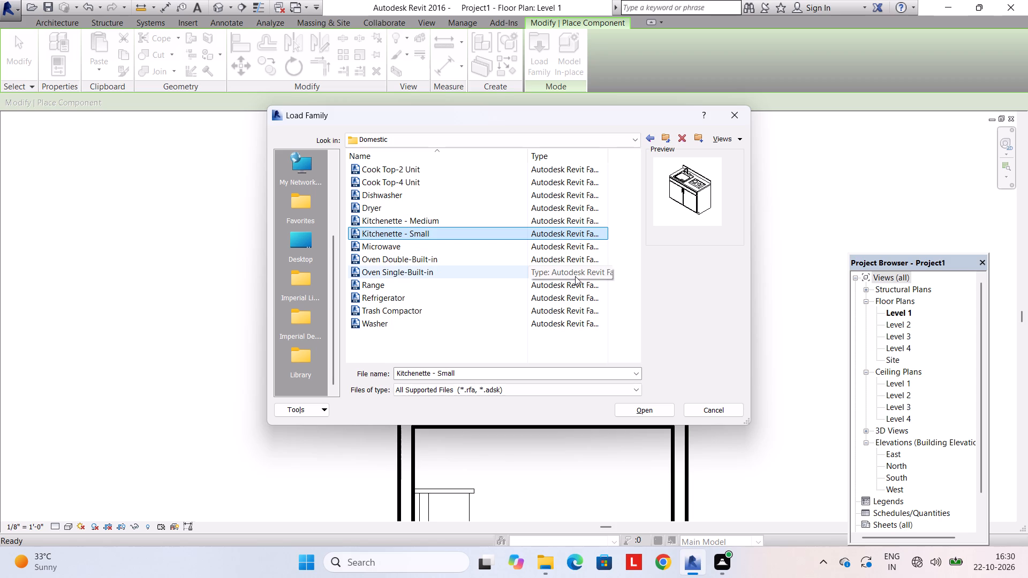
pyautogui.click(416, 246)
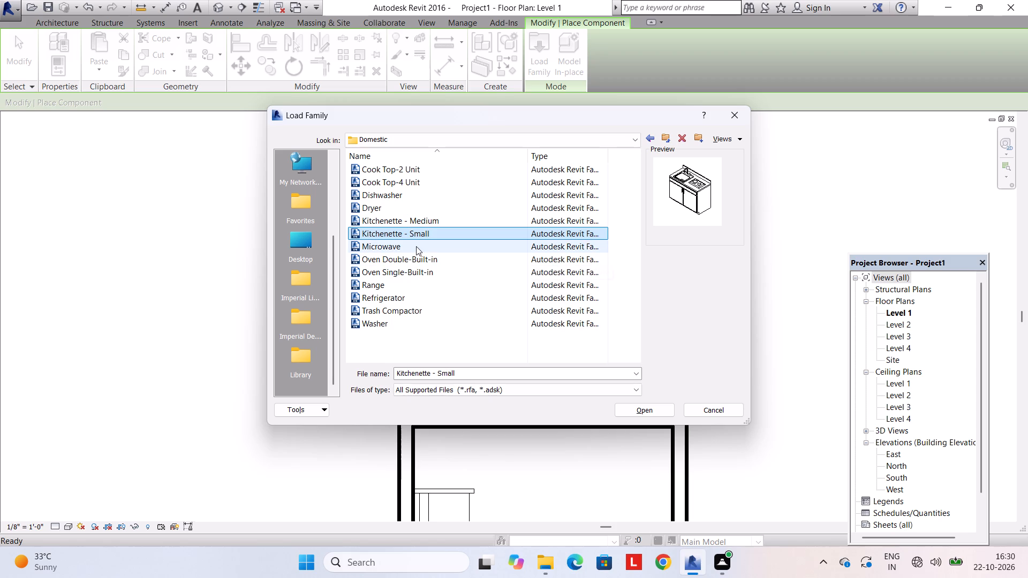
pyautogui.click(420, 239)
pyautogui.click(648, 404)
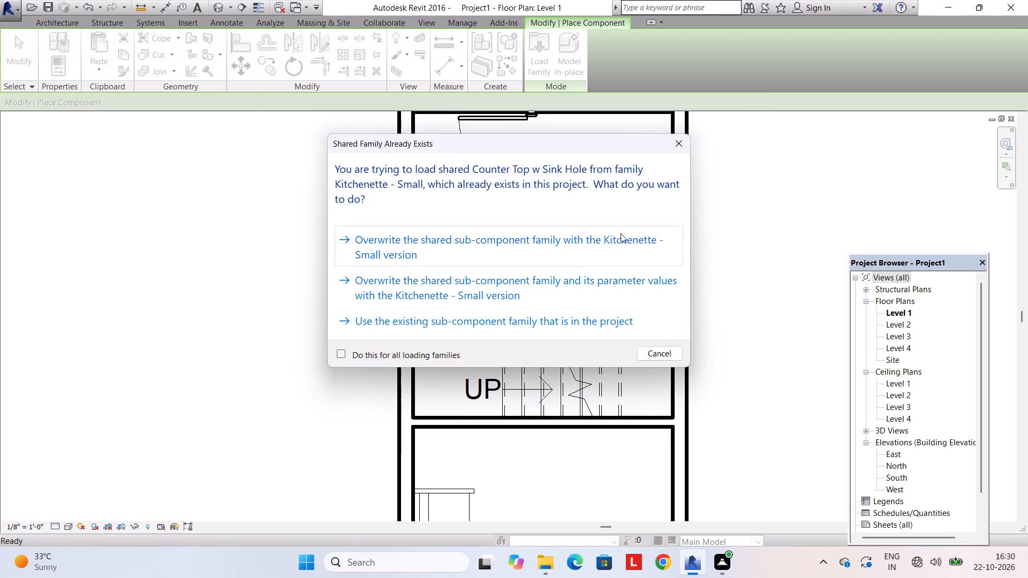
pyautogui.click(608, 244)
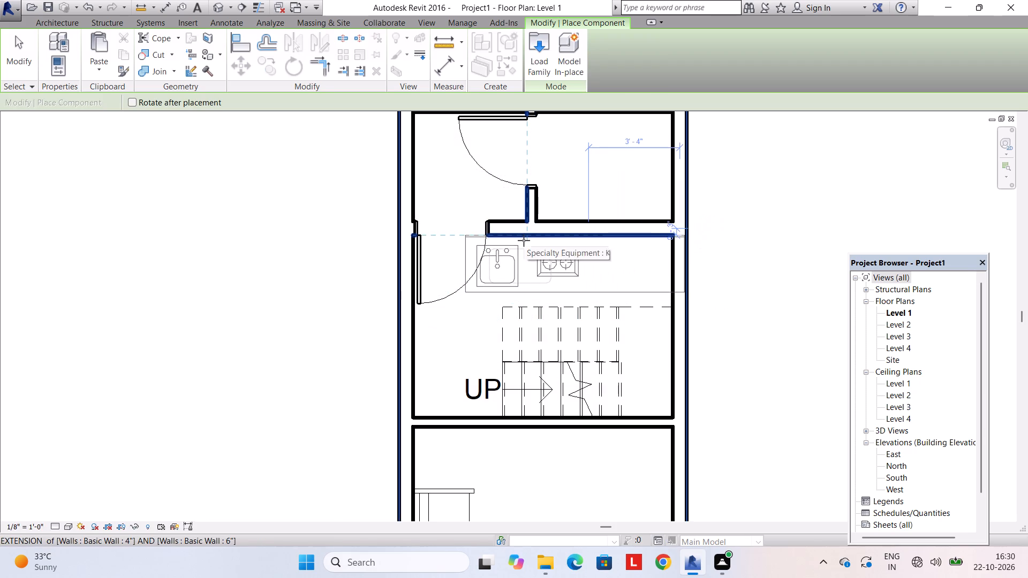
# Place the 54" small kitchenette just off the stair room's north wall, with its sink end beside the door.
pyautogui.scroll(4, 524, 240)
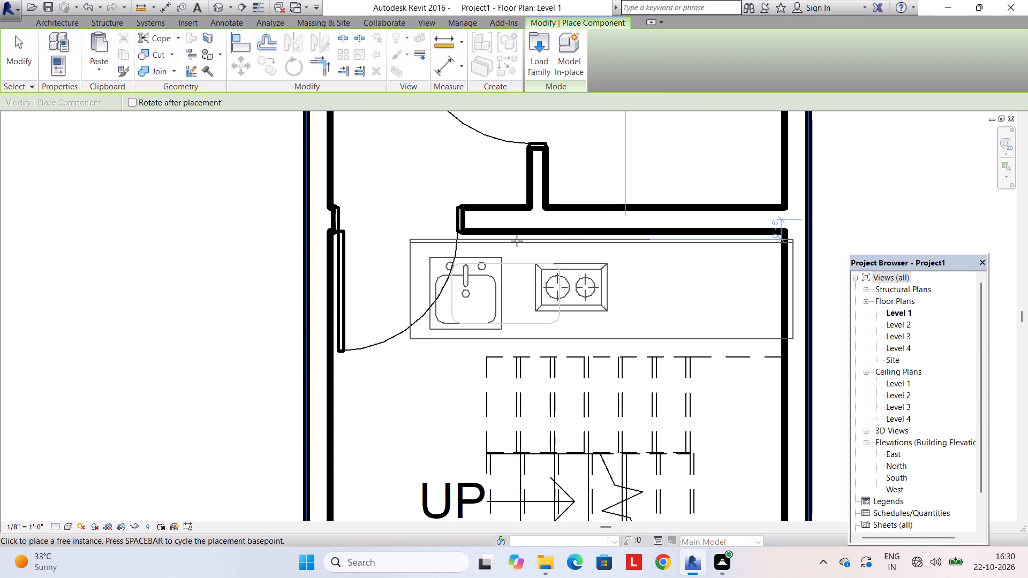
pyautogui.click(517, 241)
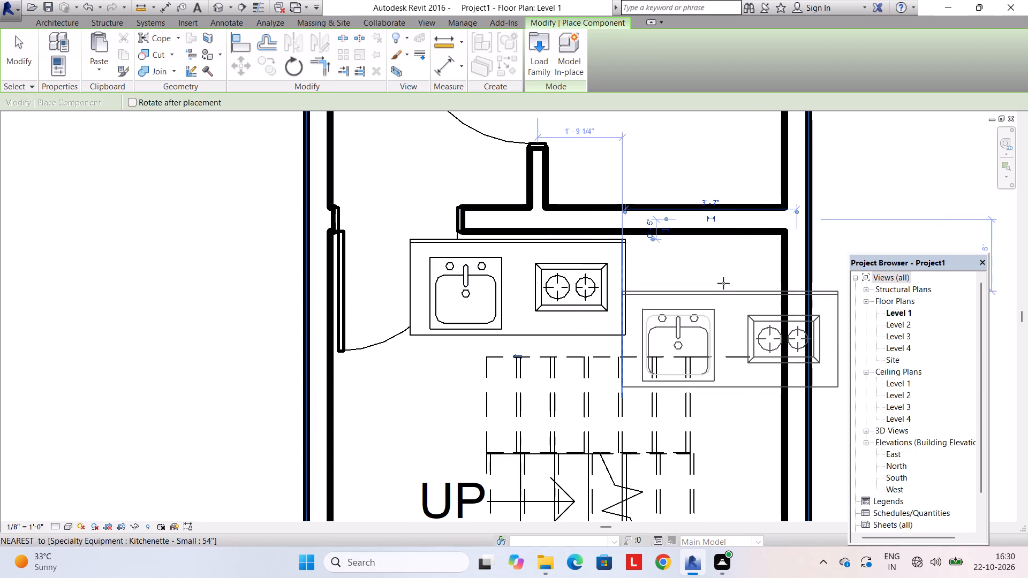
pyautogui.press('Escape')
pyautogui.press('Escape')
pyautogui.press('Escape')
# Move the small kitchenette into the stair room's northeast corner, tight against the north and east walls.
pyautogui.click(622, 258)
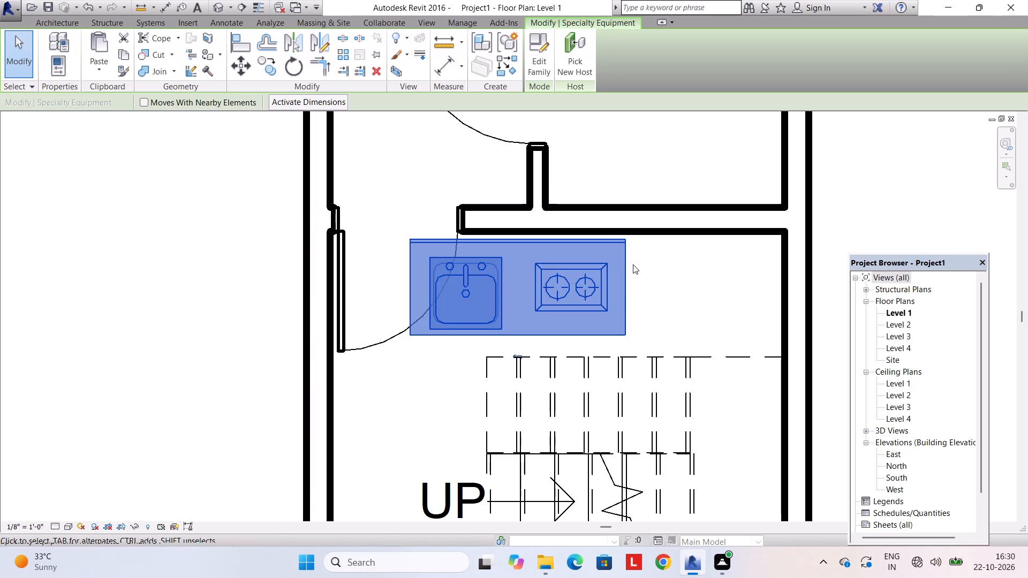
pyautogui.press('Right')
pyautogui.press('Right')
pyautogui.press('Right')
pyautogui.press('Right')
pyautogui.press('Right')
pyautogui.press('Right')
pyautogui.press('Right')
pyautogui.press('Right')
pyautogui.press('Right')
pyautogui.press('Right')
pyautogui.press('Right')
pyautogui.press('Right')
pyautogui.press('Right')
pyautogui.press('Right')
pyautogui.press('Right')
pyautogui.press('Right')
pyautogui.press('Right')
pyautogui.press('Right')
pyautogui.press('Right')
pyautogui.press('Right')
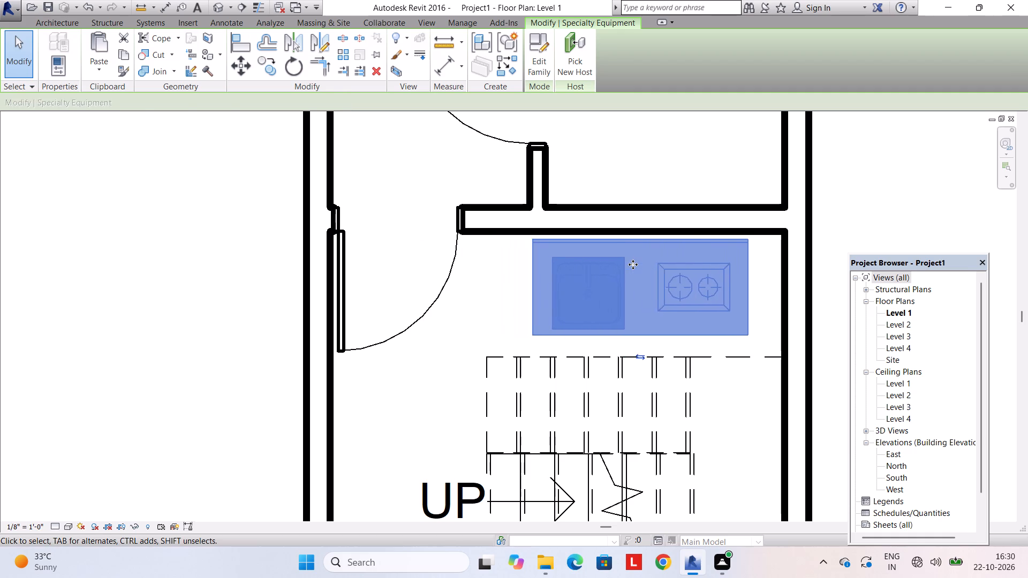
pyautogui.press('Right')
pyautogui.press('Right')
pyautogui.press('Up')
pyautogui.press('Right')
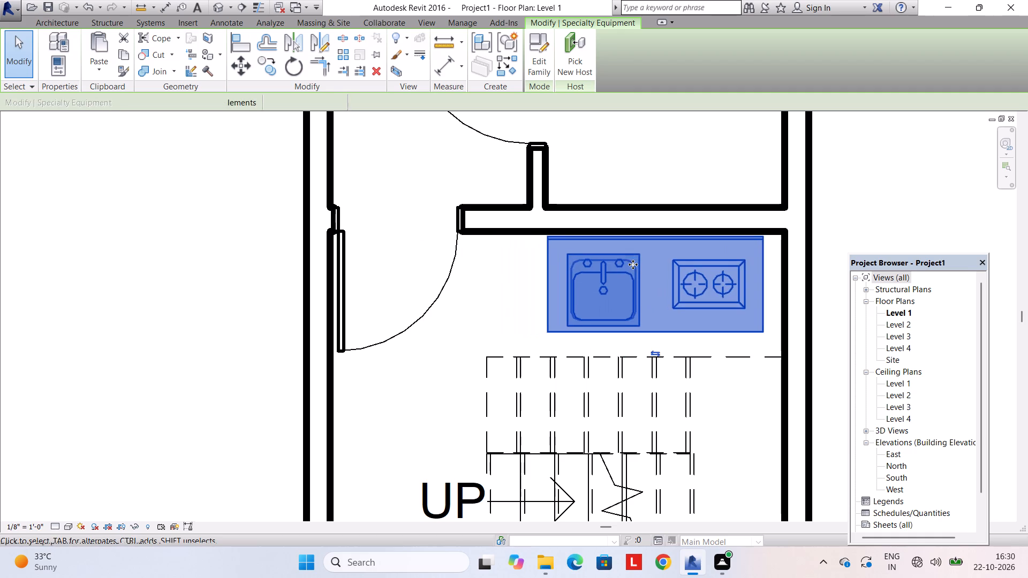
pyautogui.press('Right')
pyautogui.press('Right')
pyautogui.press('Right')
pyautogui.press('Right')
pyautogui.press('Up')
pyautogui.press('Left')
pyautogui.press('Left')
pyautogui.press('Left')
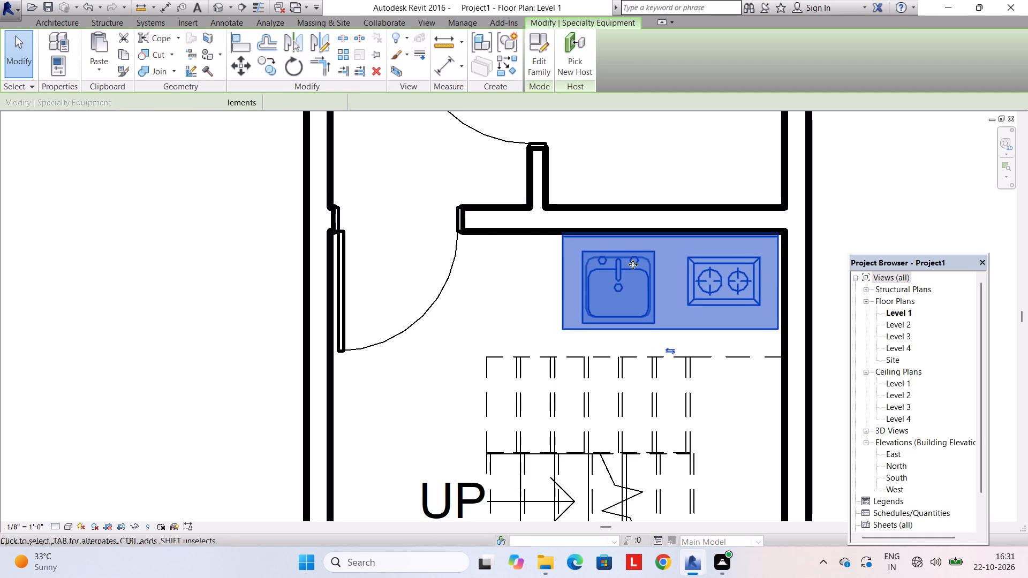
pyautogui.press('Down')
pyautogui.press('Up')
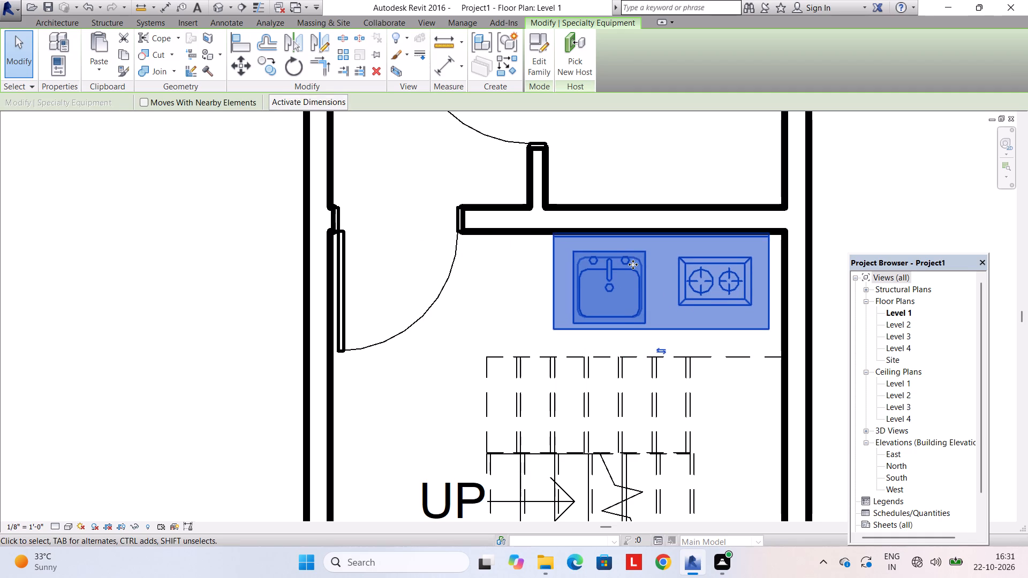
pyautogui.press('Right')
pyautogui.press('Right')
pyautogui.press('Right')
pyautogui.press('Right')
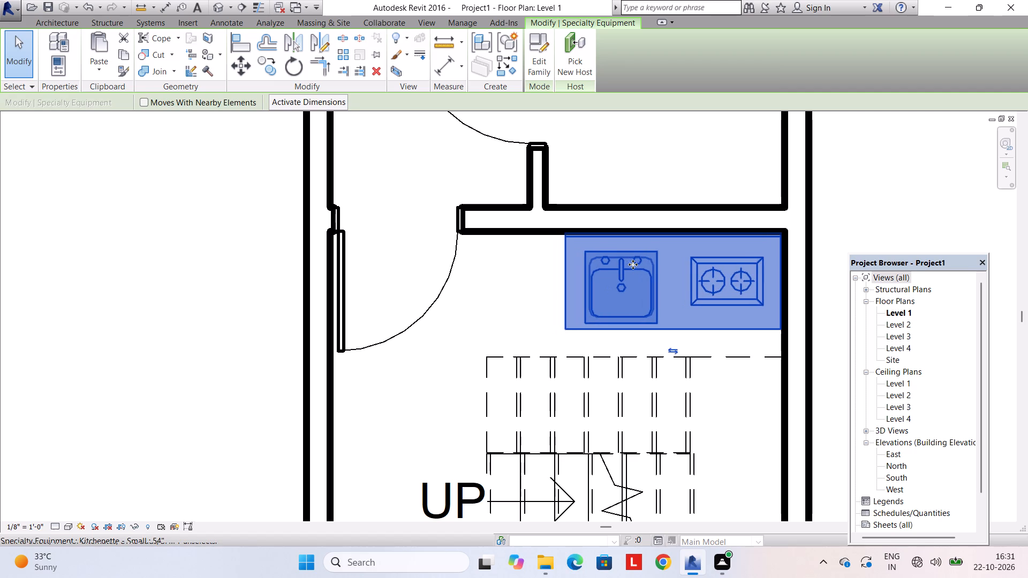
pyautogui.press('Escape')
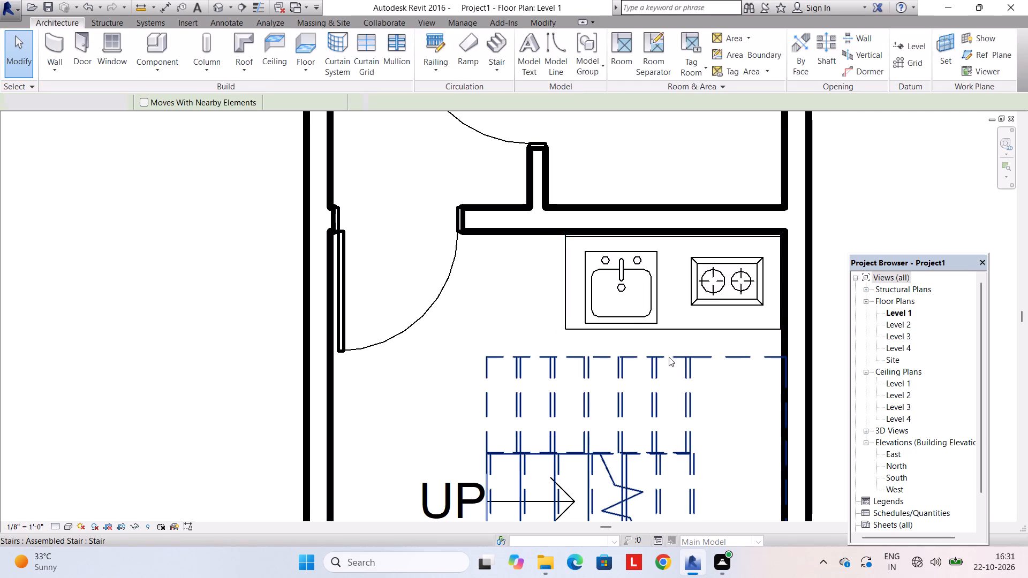
# Delete the small kitchenette from the stair room.
pyautogui.click(669, 328)
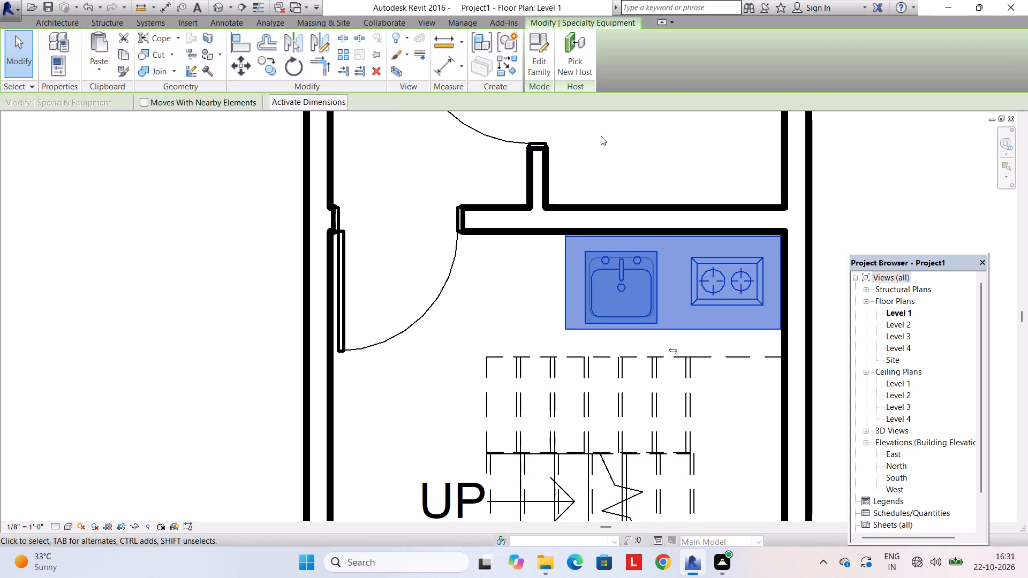
pyautogui.click(319, 98)
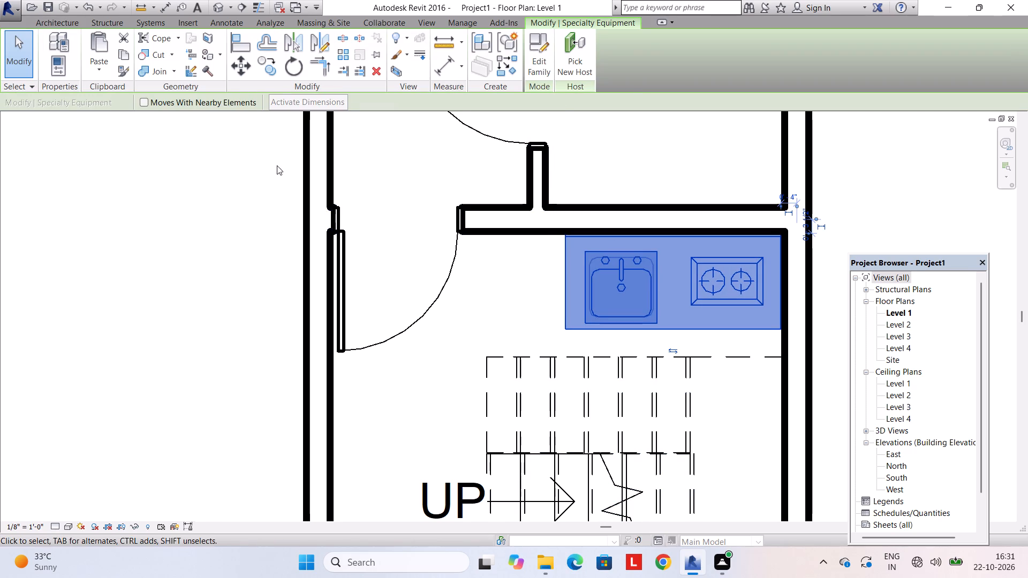
pyautogui.click(301, 99)
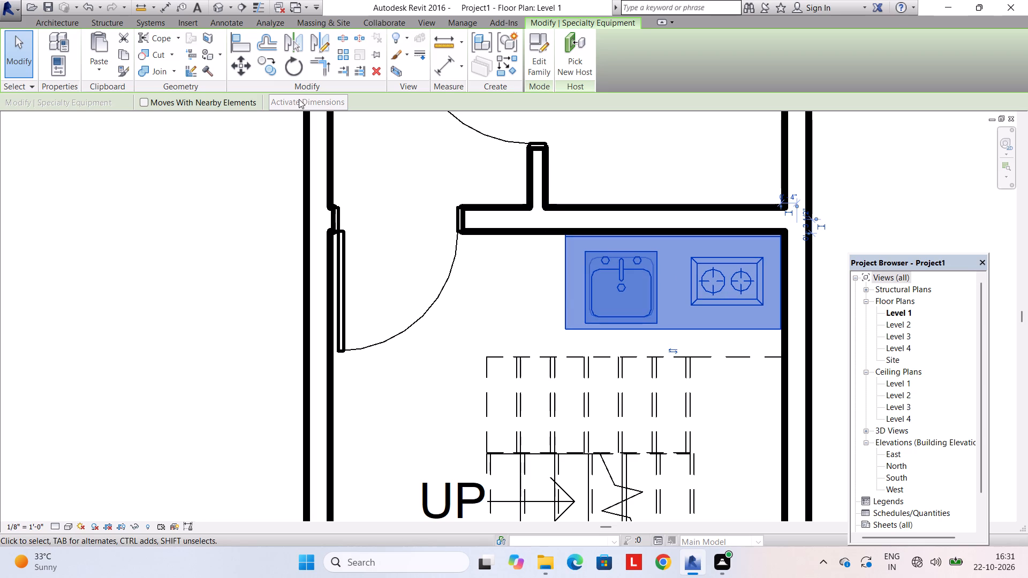
pyautogui.press('Delete')
# Load the M_Kitchenette - Medium family from the US Metric library's Specialty Equipment, Domestic folder.
pyautogui.scroll(-5, 481, 120)
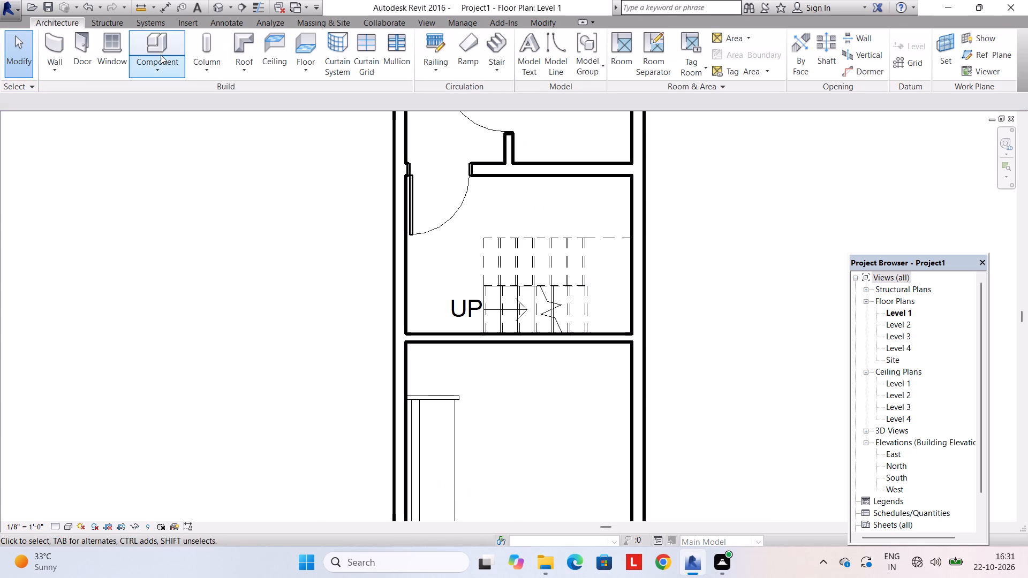
pyautogui.click(97, 28)
pyautogui.click(74, 24)
pyautogui.click(140, 67)
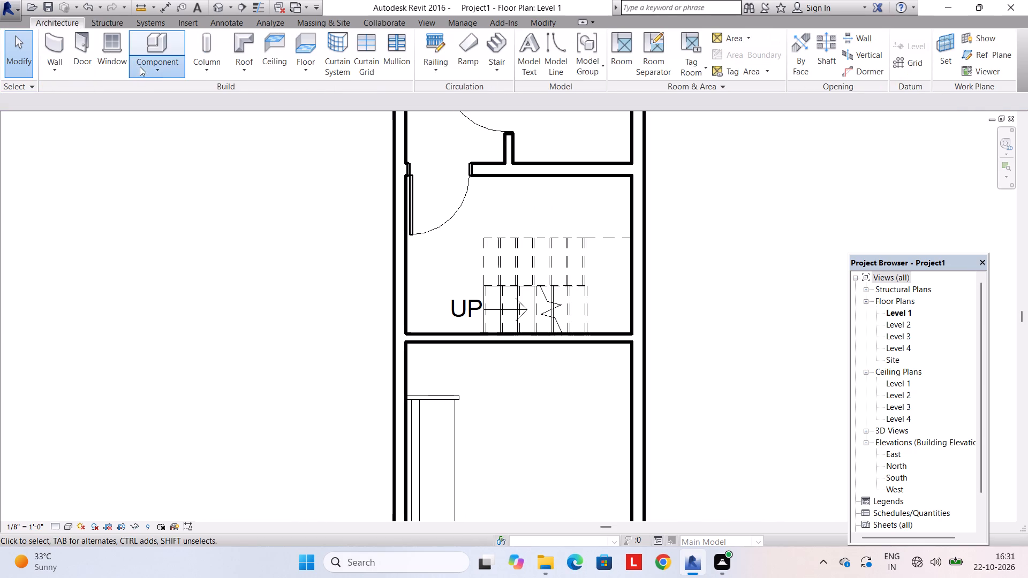
pyautogui.click(153, 87)
pyautogui.click(538, 64)
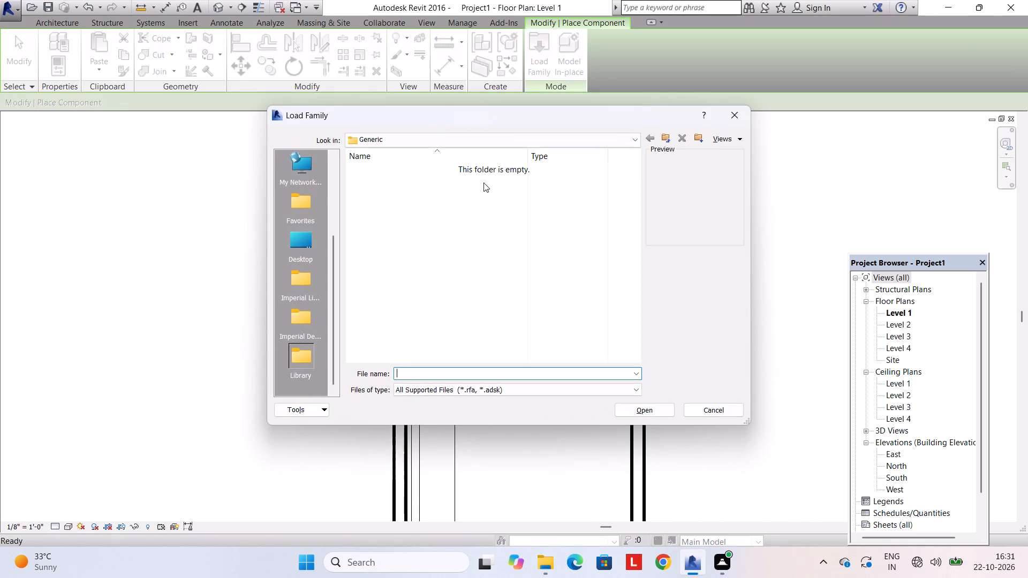
pyautogui.click(492, 137)
pyautogui.doubleClick(456, 220)
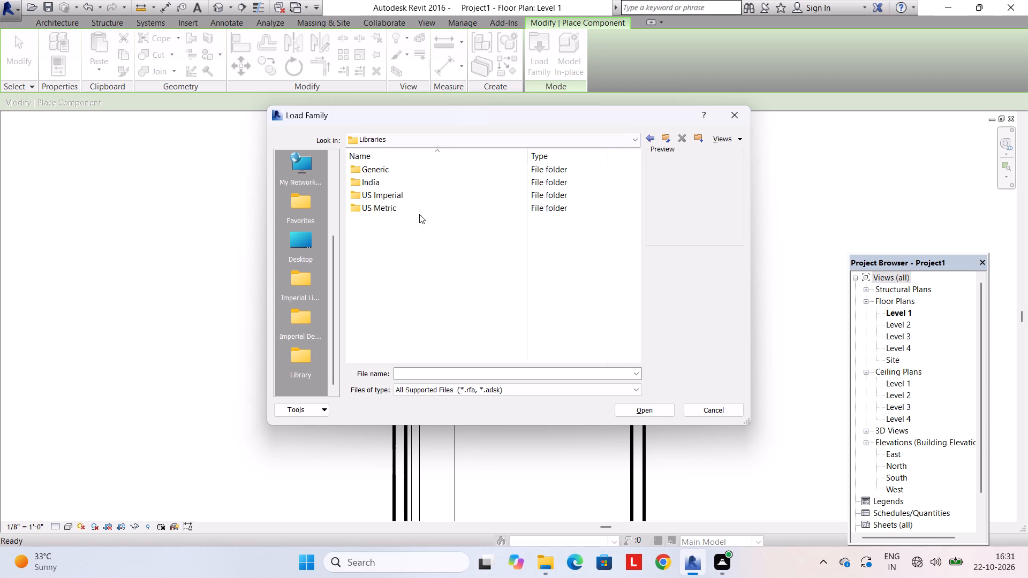
pyautogui.doubleClick(417, 212)
pyautogui.scroll(-5, 431, 214)
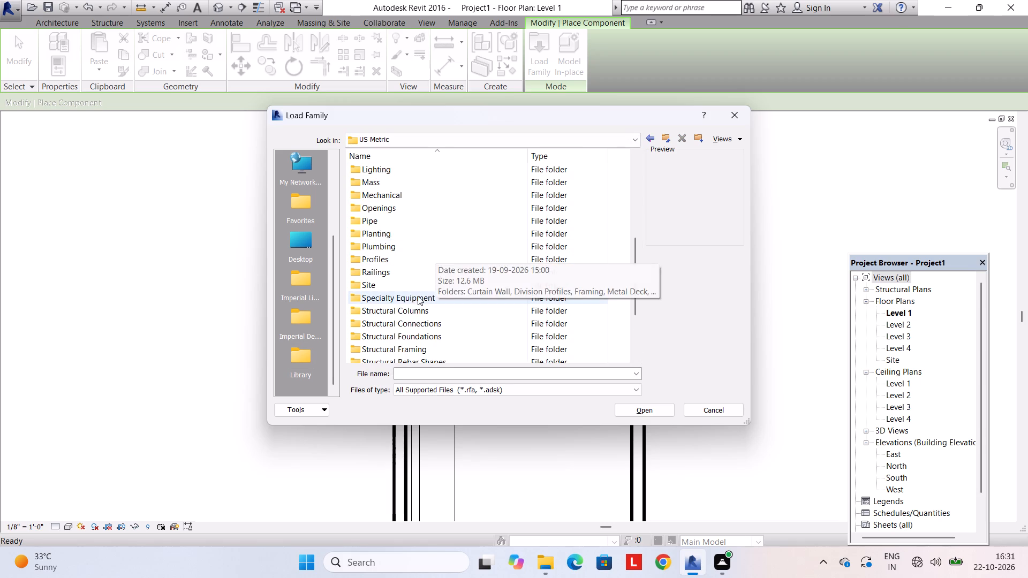
pyautogui.doubleClick(412, 297)
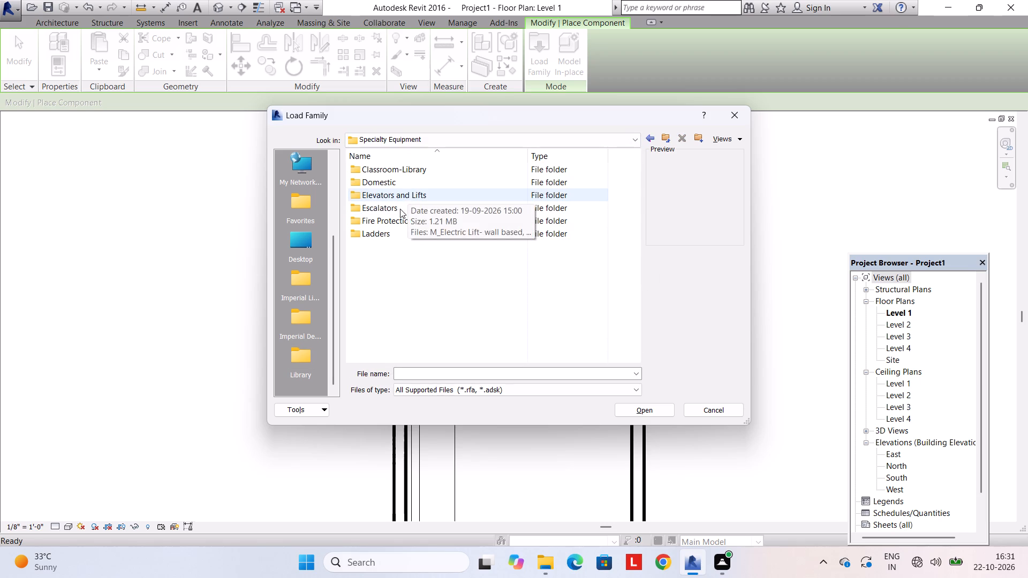
pyautogui.doubleClick(402, 180)
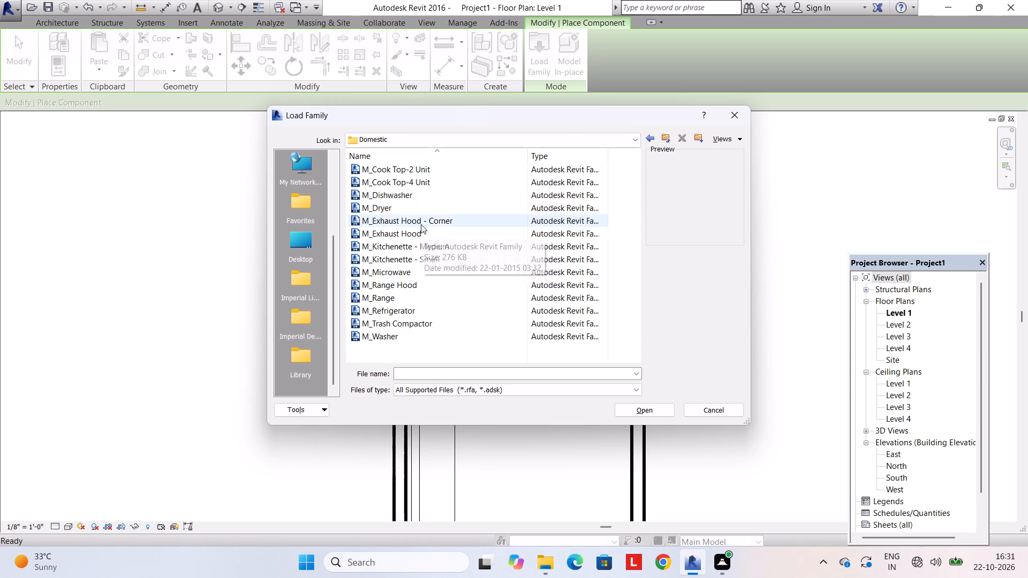
pyautogui.click(421, 224)
pyautogui.click(427, 246)
pyautogui.click(430, 260)
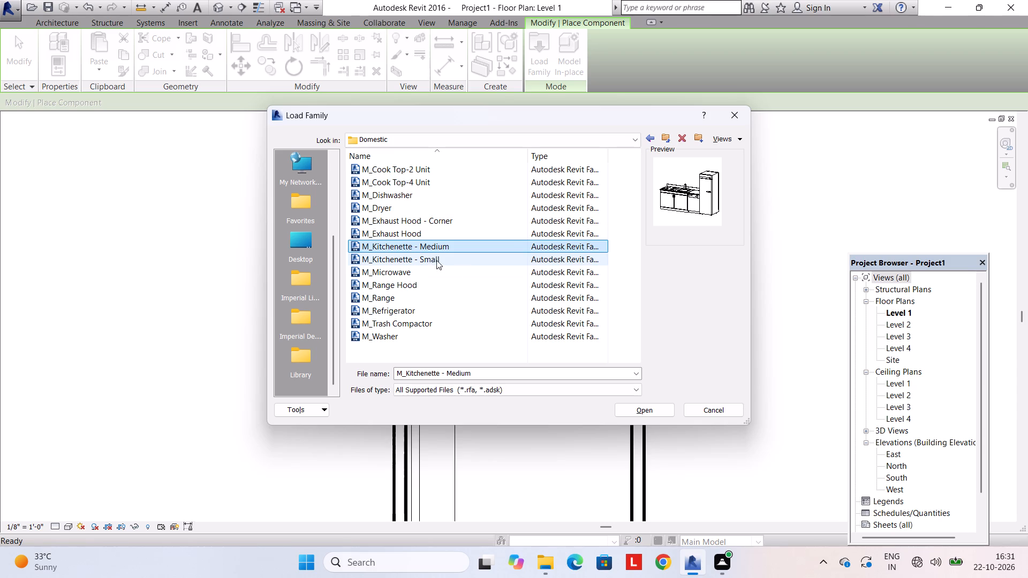
pyautogui.click(490, 244)
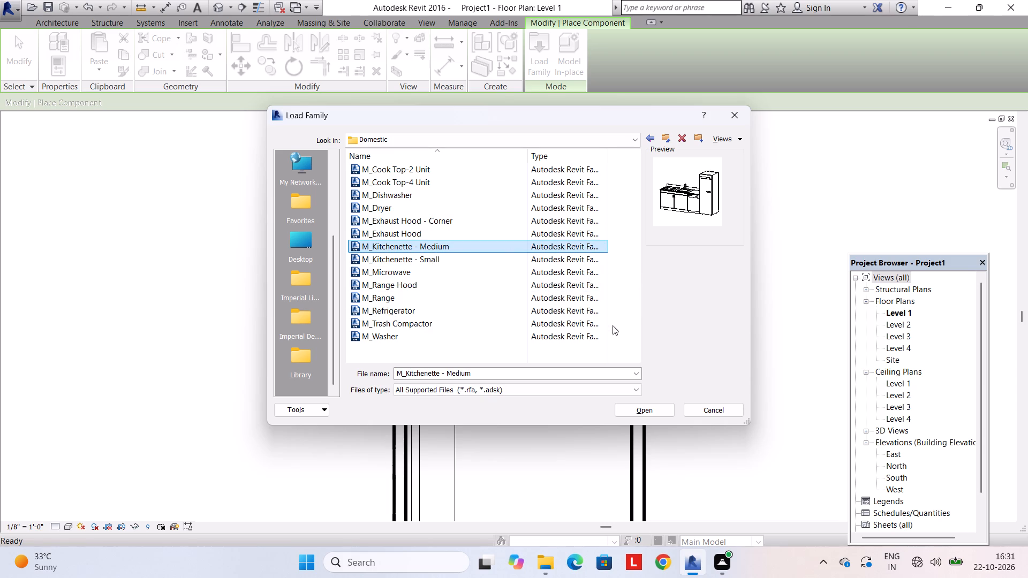
pyautogui.click(661, 411)
# Place the 1372mm M_Kitchenette - Medium along the stair room's north wall, with its cooktop end beside the door.
pyautogui.moveTo(519, 205); pyautogui.dragTo(479, 255, button='middle')
pyautogui.scroll(3, 482, 244)
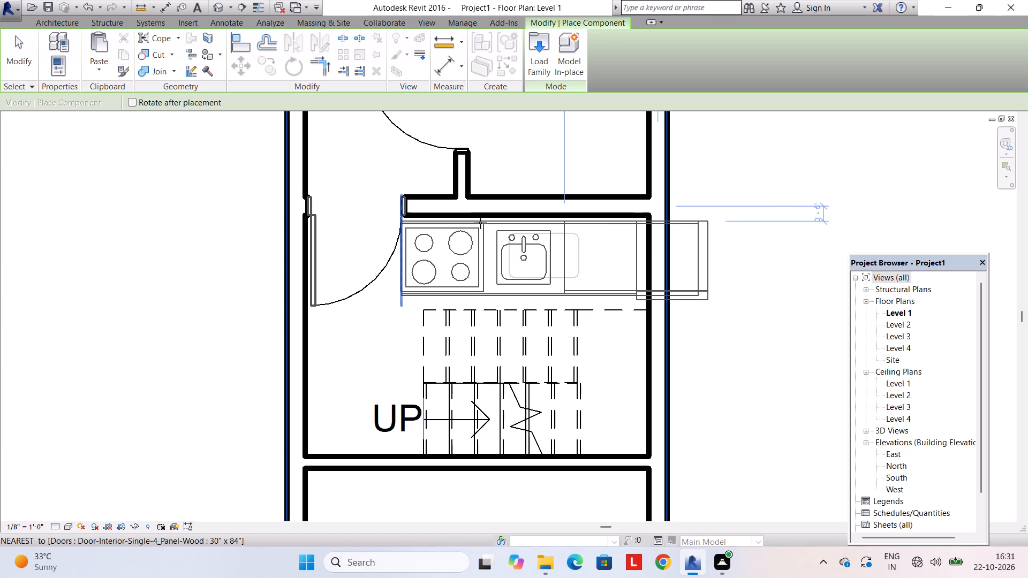
pyautogui.click(480, 223)
pyautogui.press('Escape')
pyautogui.press('Escape')
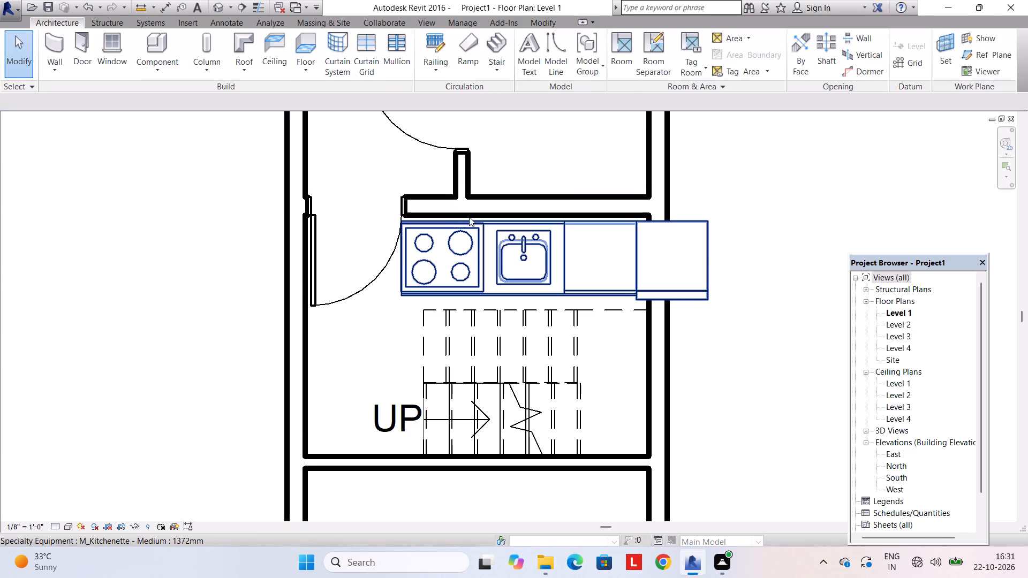
# Examine the metric medium kitchenette's type properties and the material selection for its cabinets.
pyautogui.click(469, 217)
pyautogui.write('pp')
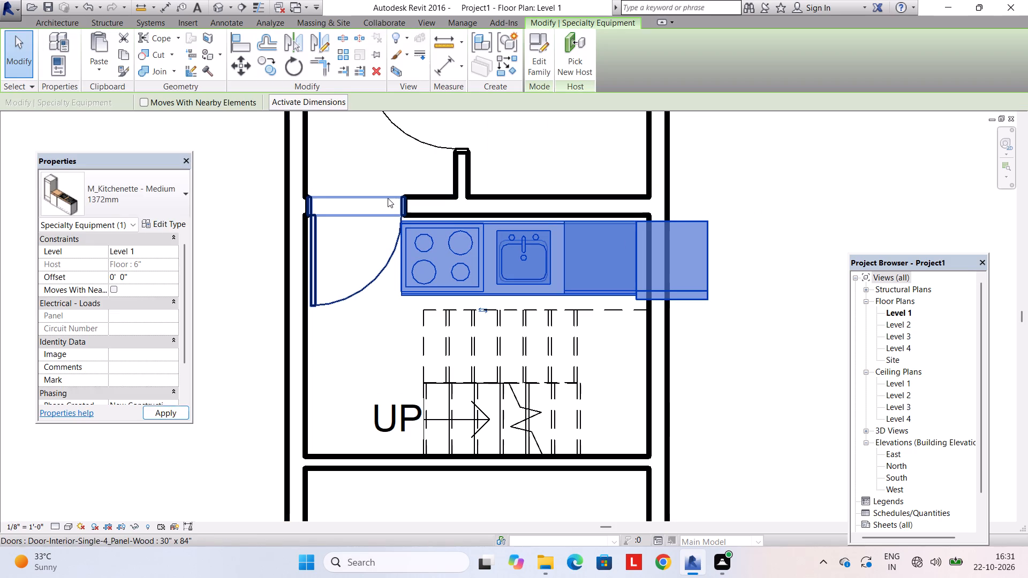
pyautogui.click(160, 221)
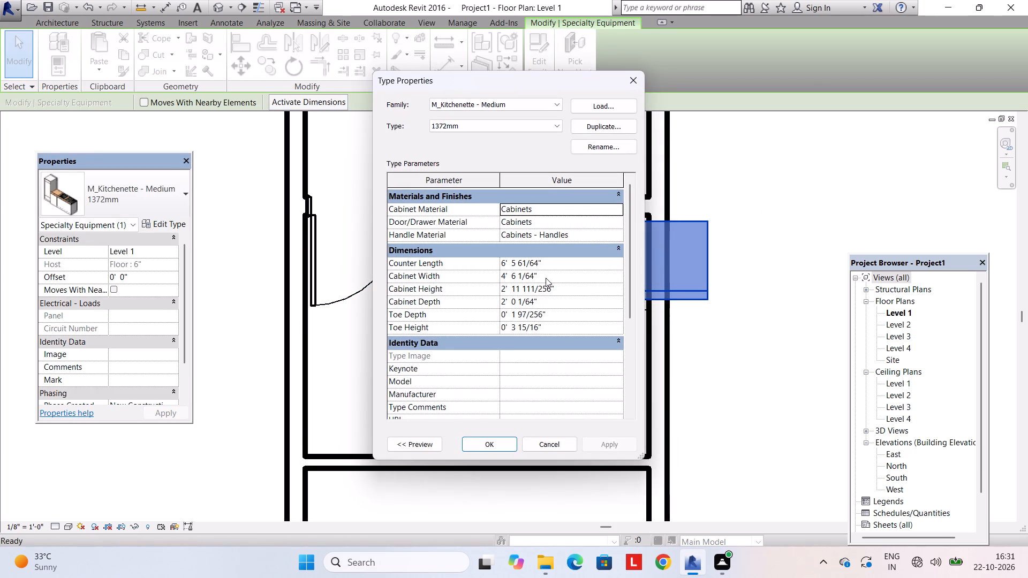
pyautogui.click(562, 214)
pyautogui.click(619, 207)
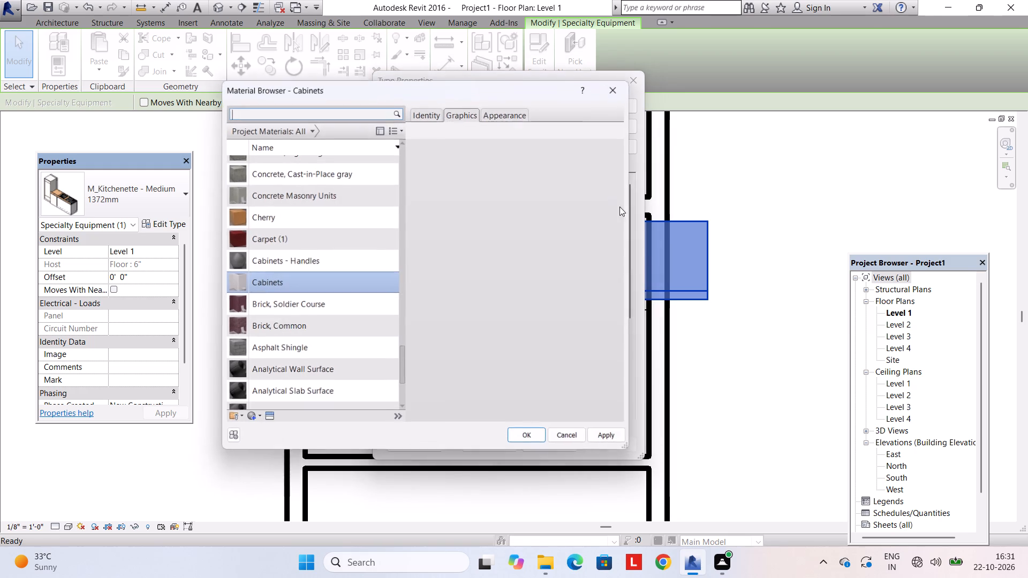
pyautogui.click(615, 83)
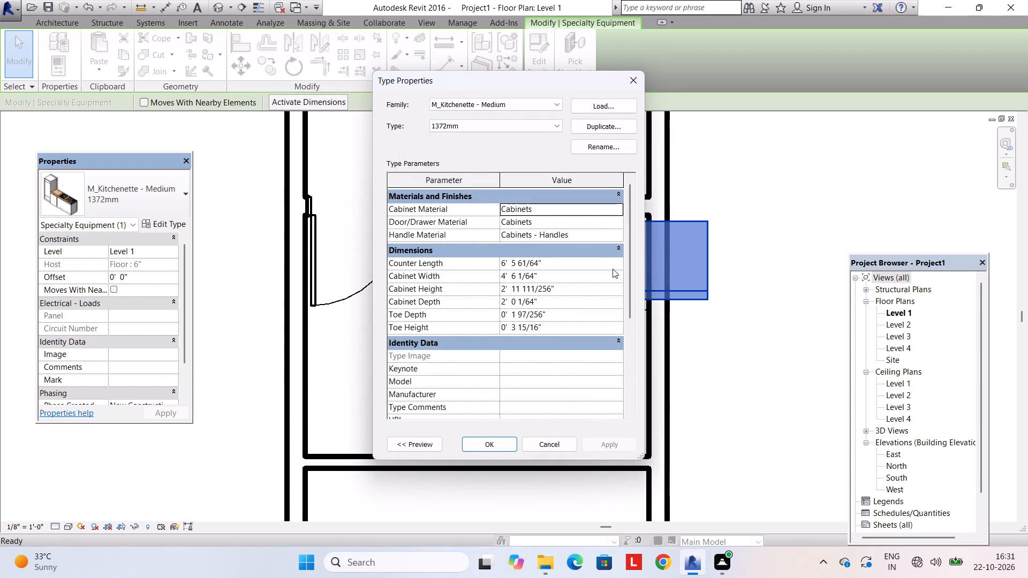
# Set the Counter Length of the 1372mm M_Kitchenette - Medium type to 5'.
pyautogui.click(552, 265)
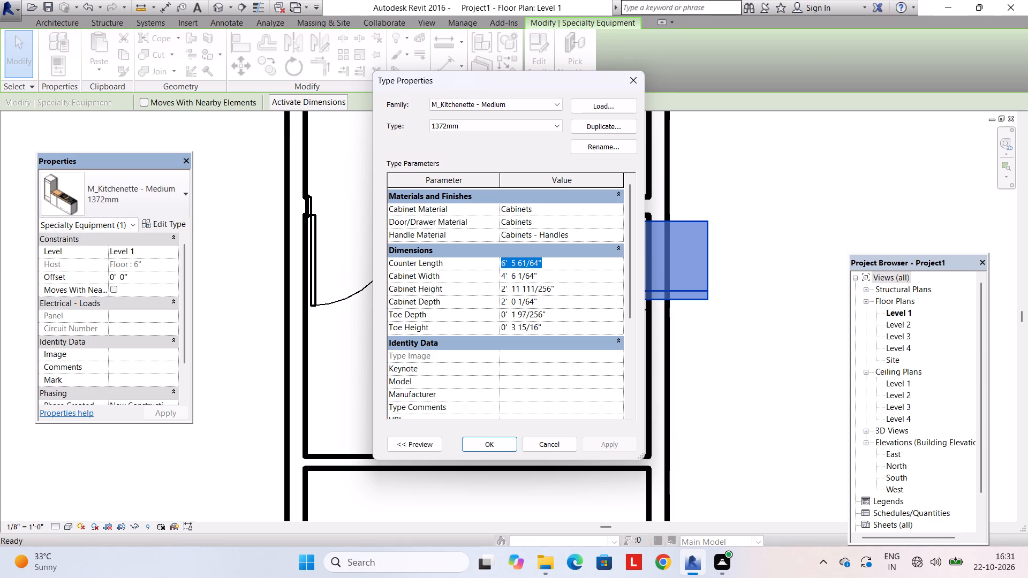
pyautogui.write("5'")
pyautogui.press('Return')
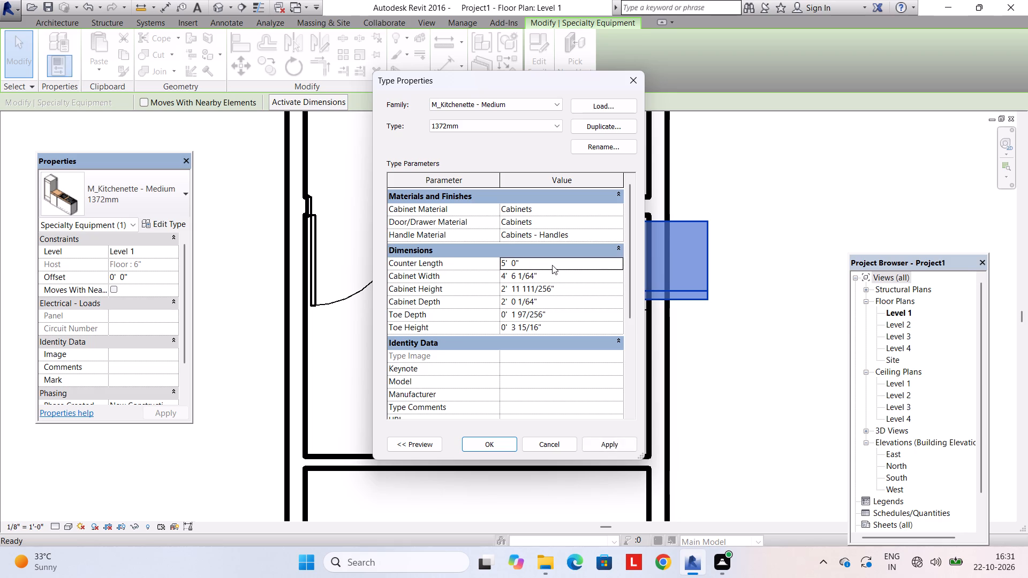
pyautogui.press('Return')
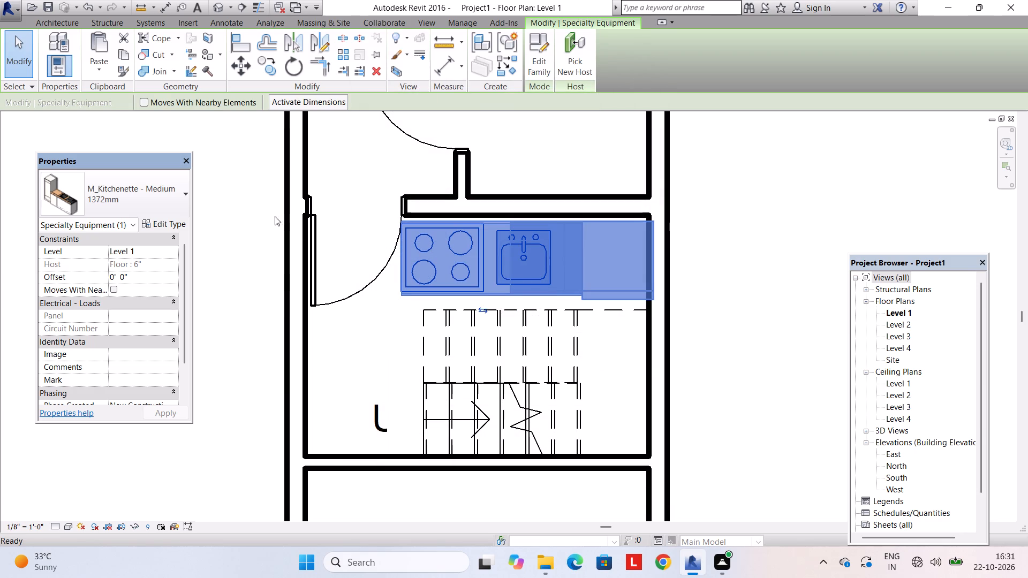
# Set the Counter Length of the 1372mm M_Kitchenette - Medium type to 4'.
pyautogui.click(180, 223)
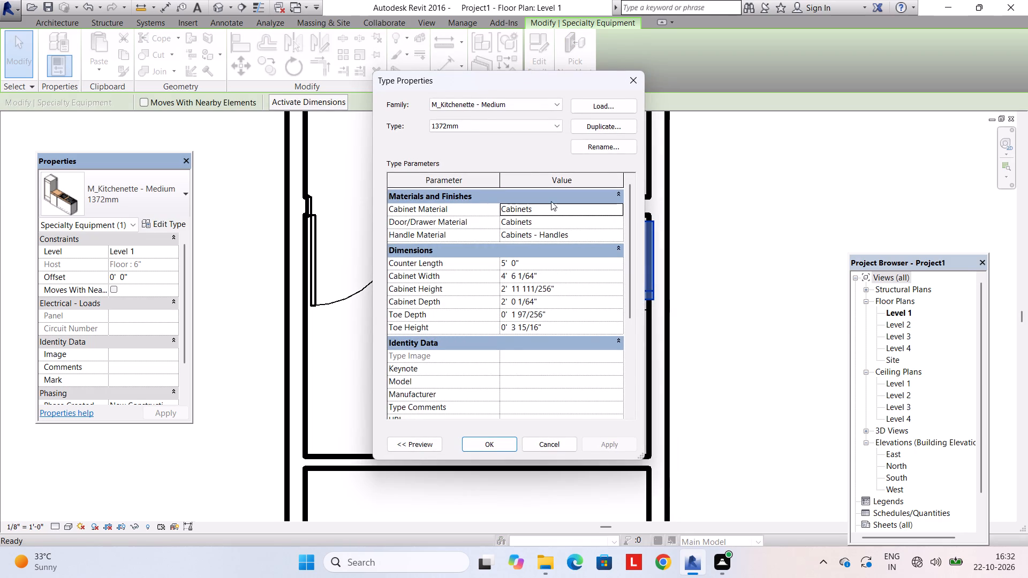
pyautogui.click(544, 262)
pyautogui.write("4'")
pyautogui.press('Return')
pyautogui.press('Return')
pyautogui.press('Escape')
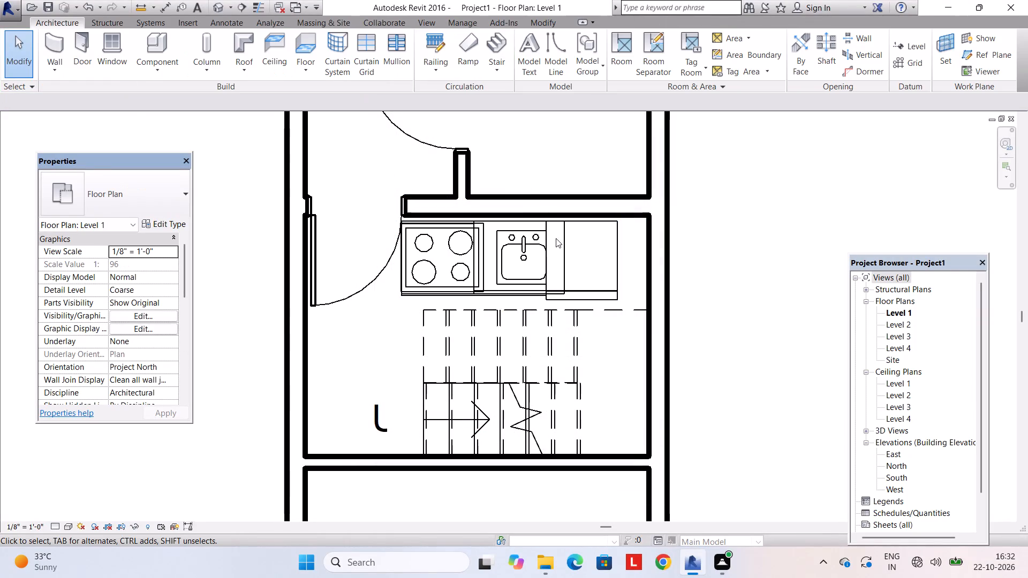
# Move the medium kitchenette into the stair room's northeast corner, close against the north and east walls.
pyautogui.click(556, 231)
pyautogui.click(555, 227)
pyautogui.click(556, 225)
pyautogui.press('Right')
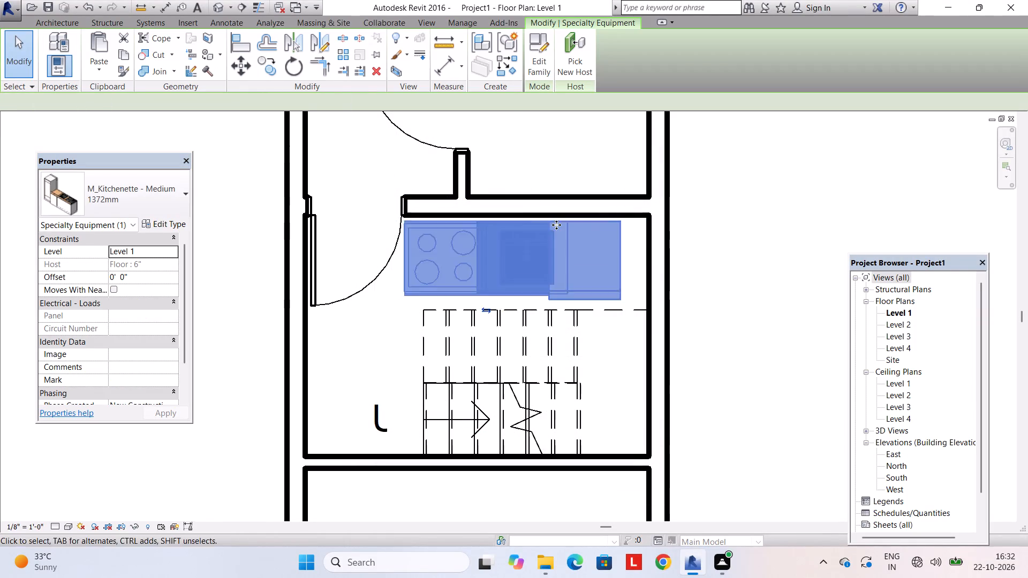
pyautogui.press('Right')
pyautogui.press('Right')
pyautogui.press('Right')
pyautogui.press('Right')
pyautogui.press('Right')
pyautogui.press('Right')
pyautogui.press('Right')
pyautogui.press('Right')
pyautogui.press('Up')
pyautogui.press('Up')
pyautogui.scroll(2, 576, 226)
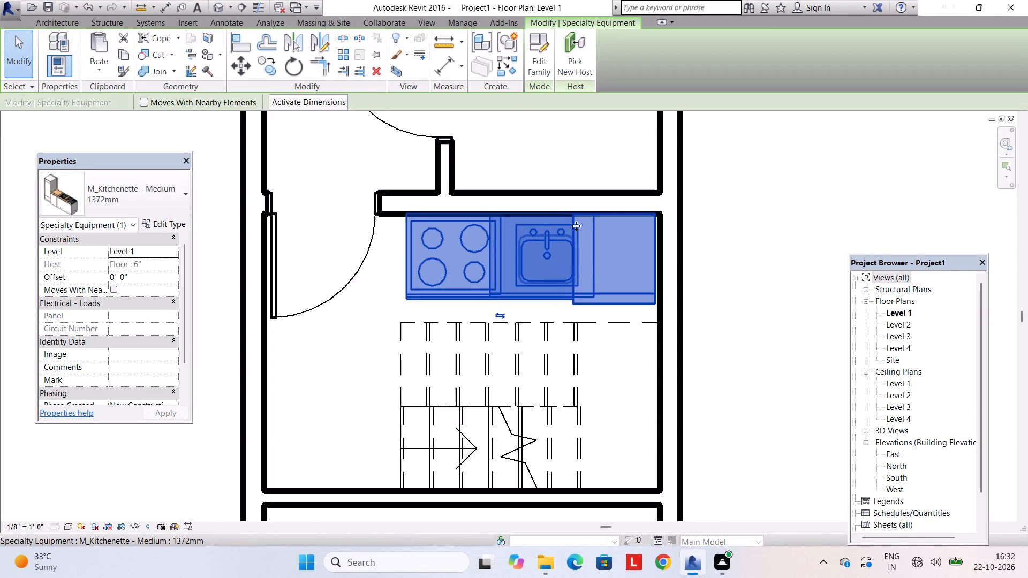
pyautogui.scroll(3, 576, 226)
pyautogui.press('Down')
pyautogui.press('Right')
pyautogui.press('Down')
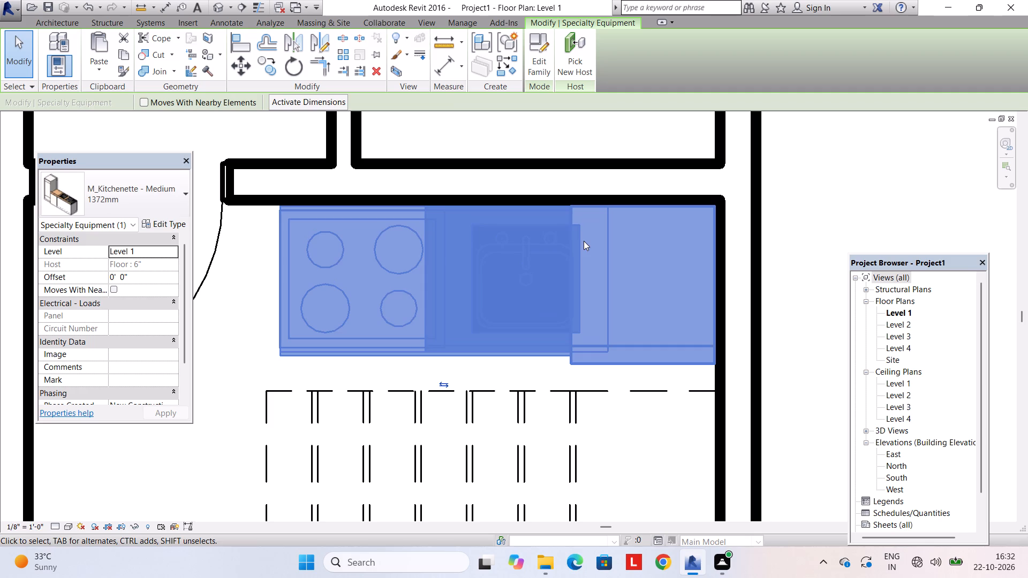
pyautogui.press('Escape')
# Inspect the medium kitchenette and its surroundings in the stair room from several angles in the 3D view.
pyautogui.click(423, 20)
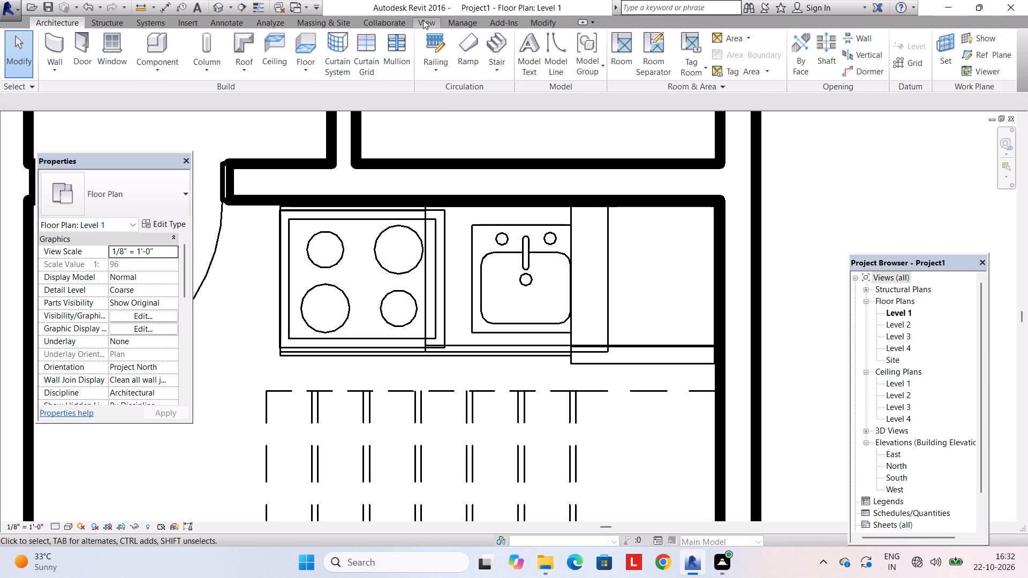
pyautogui.click(390, 33)
pyautogui.scroll(1, 462, 267)
pyautogui.keyDown('shift'); pyautogui.moveTo(463, 262); pyautogui.dragTo(528, 163, button='middle'); pyautogui.keyUp('shift')
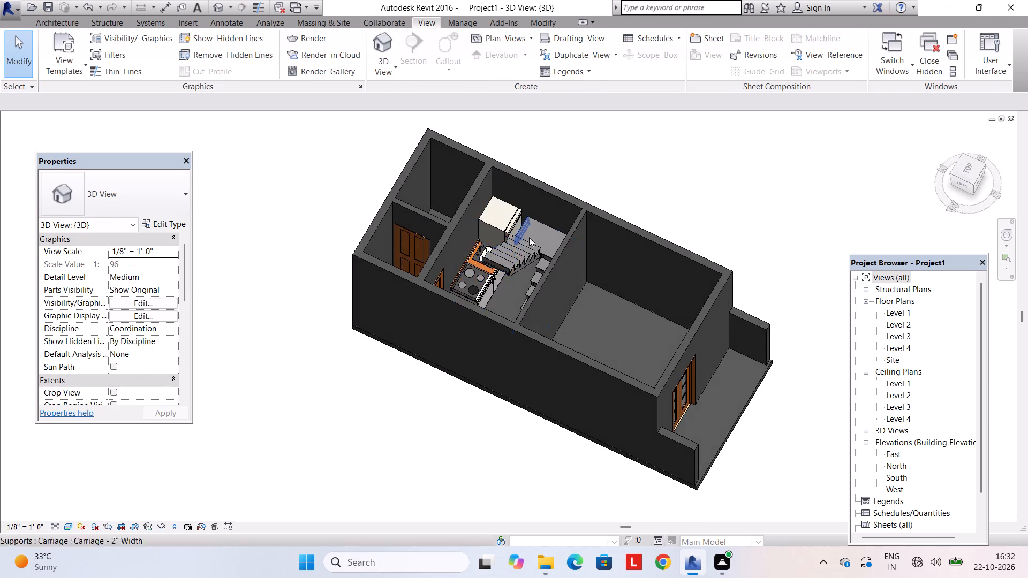
pyautogui.moveTo(529, 246); pyautogui.dragTo(555, 193, button='middle')
pyautogui.scroll(6, 533, 239)
pyautogui.keyDown('shift'); pyautogui.moveTo(533, 244); pyautogui.dragTo(586, 186, button='middle'); pyautogui.keyUp('shift')
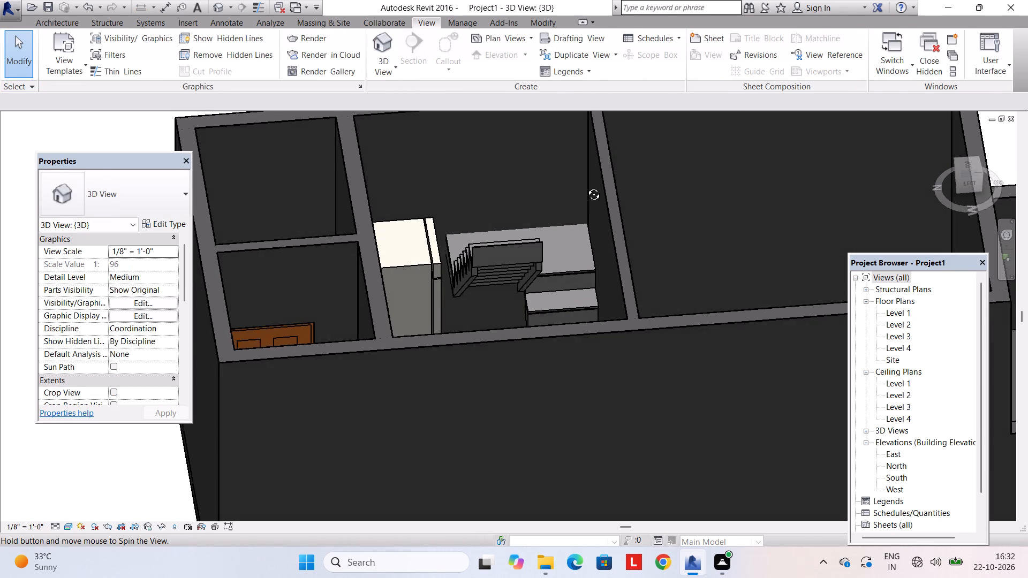
pyautogui.keyDown('shift'); pyautogui.moveTo(586, 186); pyautogui.dragTo(546, 157, button='middle'); pyautogui.keyUp('shift')
pyautogui.scroll(-3, 541, 179)
pyautogui.keyDown('shift'); pyautogui.moveTo(540, 204); pyautogui.dragTo(530, 298, button='middle'); pyautogui.keyUp('shift')
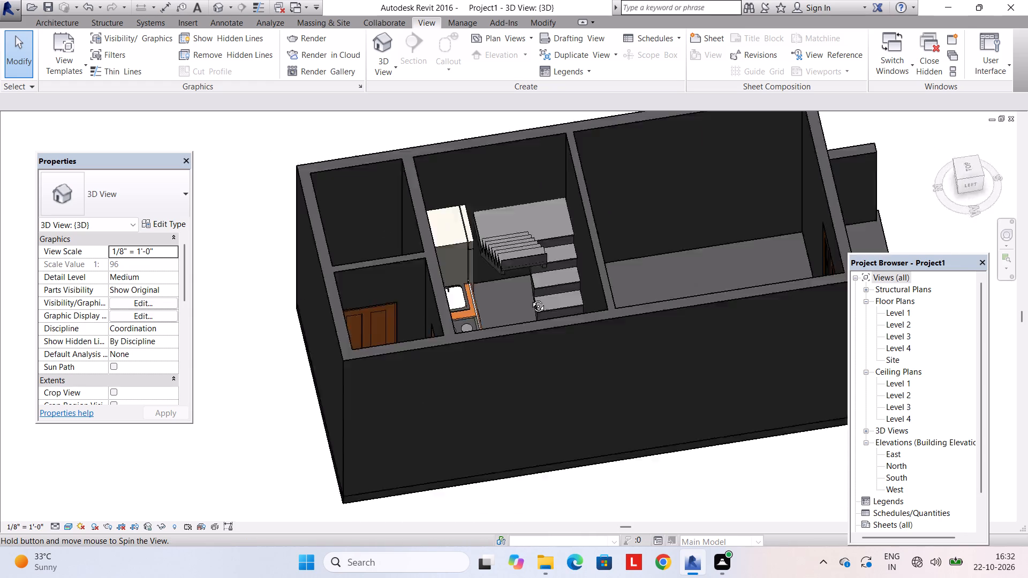
pyautogui.keyDown('shift'); pyautogui.moveTo(530, 298); pyautogui.dragTo(461, 363, button='middle'); pyautogui.keyUp('shift')
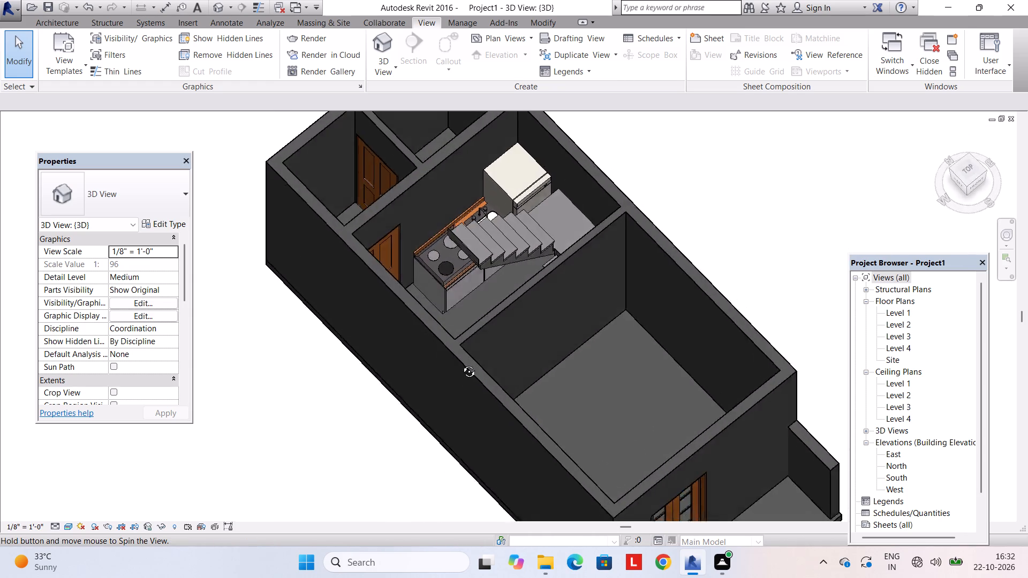
pyautogui.keyDown('shift'); pyautogui.moveTo(461, 363); pyautogui.dragTo(542, 329, button='middle'); pyautogui.keyUp('shift')
# Set the Cabinet Width of the 1372mm M_Kitchenette - Medium type to 3'.
pyautogui.click(465, 219)
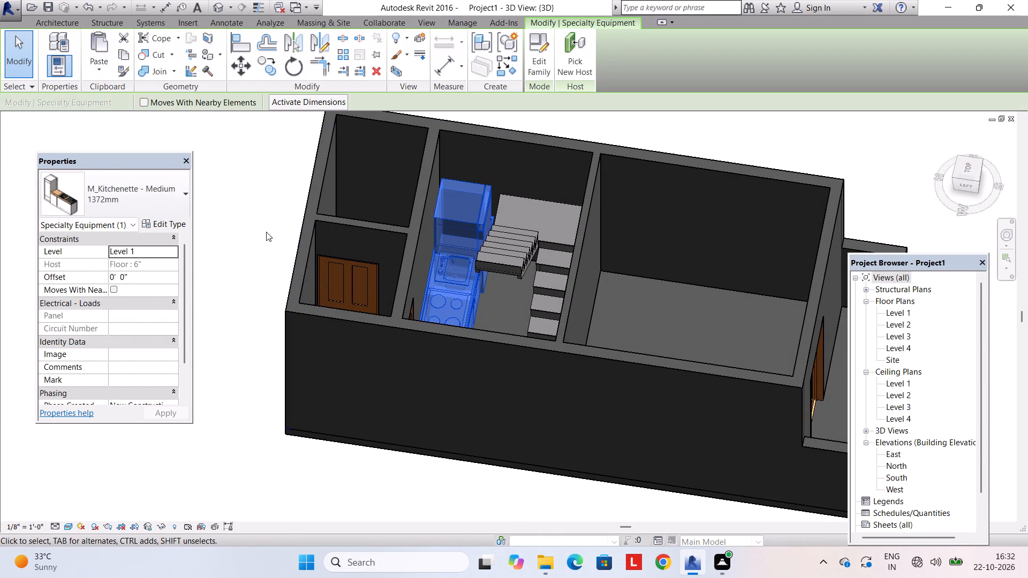
pyautogui.click(161, 219)
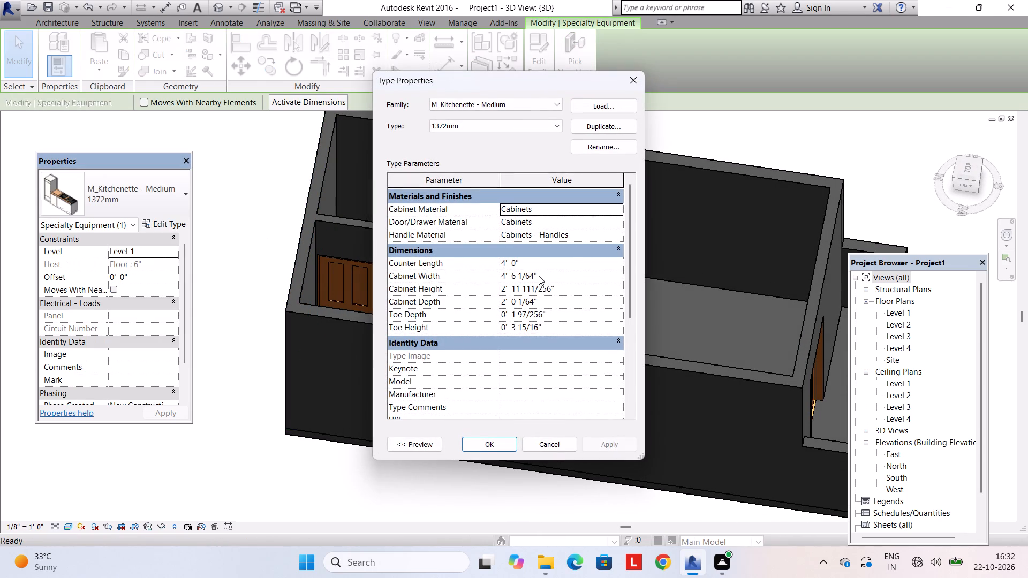
pyautogui.click(539, 276)
pyautogui.moveTo(561, 273); pyautogui.dragTo(424, 275)
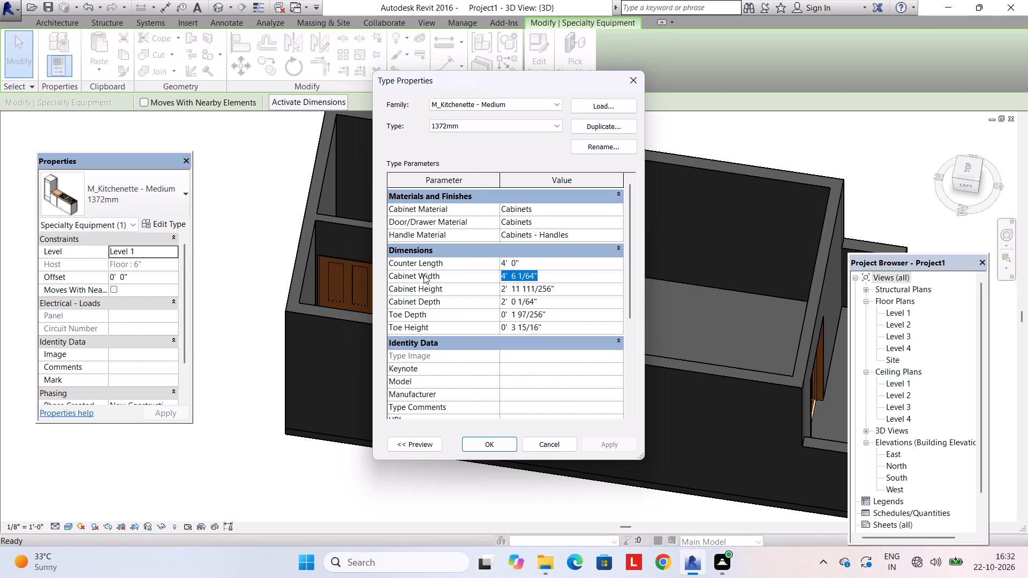
pyautogui.write("3'")
pyautogui.press('Return')
pyautogui.press('Return')
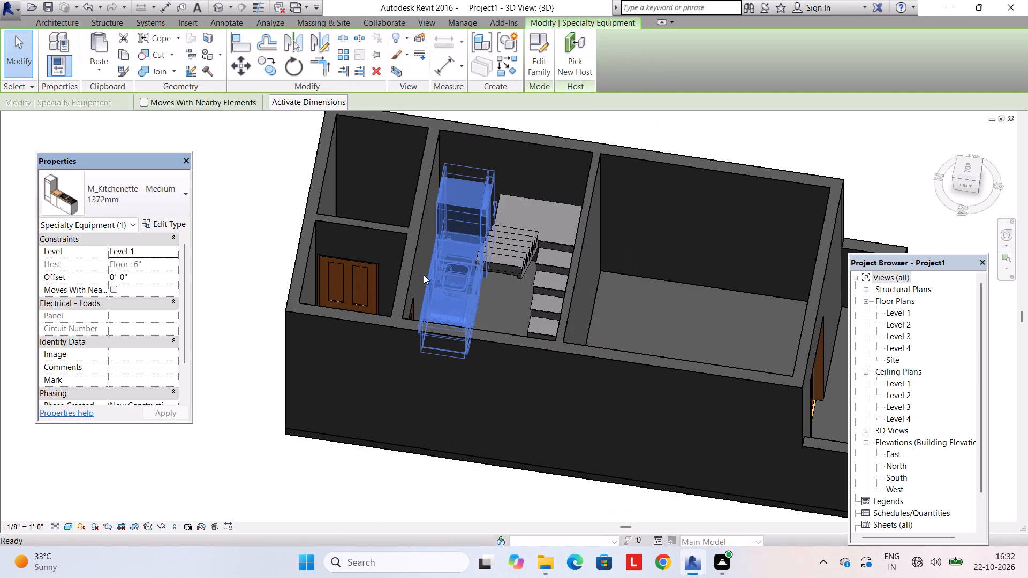
pyautogui.press('Escape')
pyautogui.press('Escape')
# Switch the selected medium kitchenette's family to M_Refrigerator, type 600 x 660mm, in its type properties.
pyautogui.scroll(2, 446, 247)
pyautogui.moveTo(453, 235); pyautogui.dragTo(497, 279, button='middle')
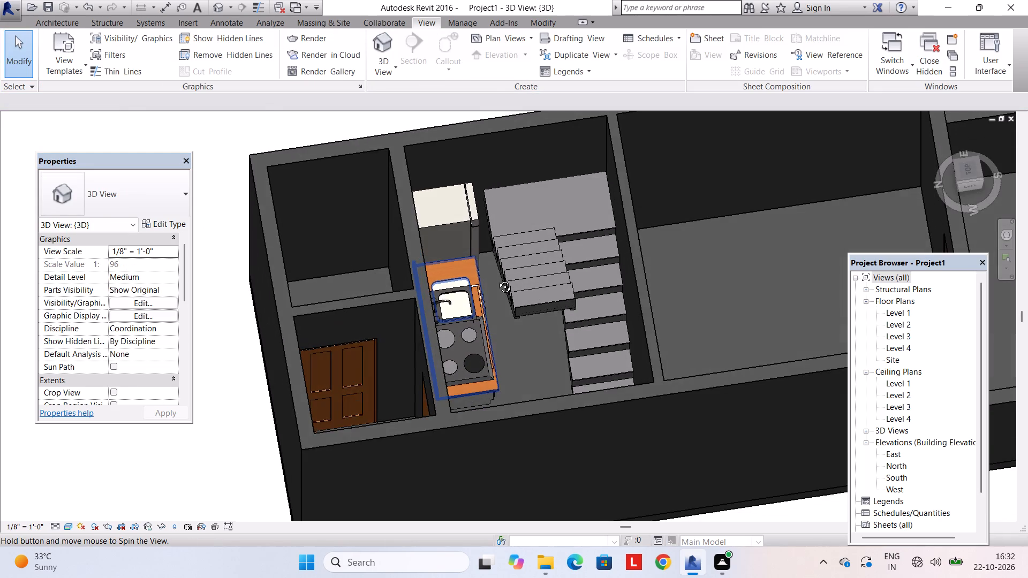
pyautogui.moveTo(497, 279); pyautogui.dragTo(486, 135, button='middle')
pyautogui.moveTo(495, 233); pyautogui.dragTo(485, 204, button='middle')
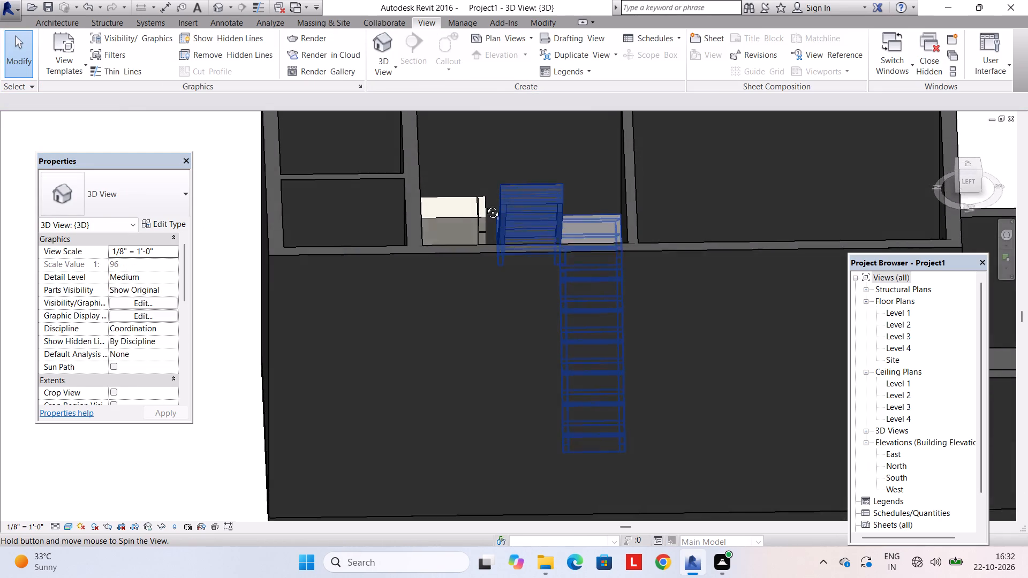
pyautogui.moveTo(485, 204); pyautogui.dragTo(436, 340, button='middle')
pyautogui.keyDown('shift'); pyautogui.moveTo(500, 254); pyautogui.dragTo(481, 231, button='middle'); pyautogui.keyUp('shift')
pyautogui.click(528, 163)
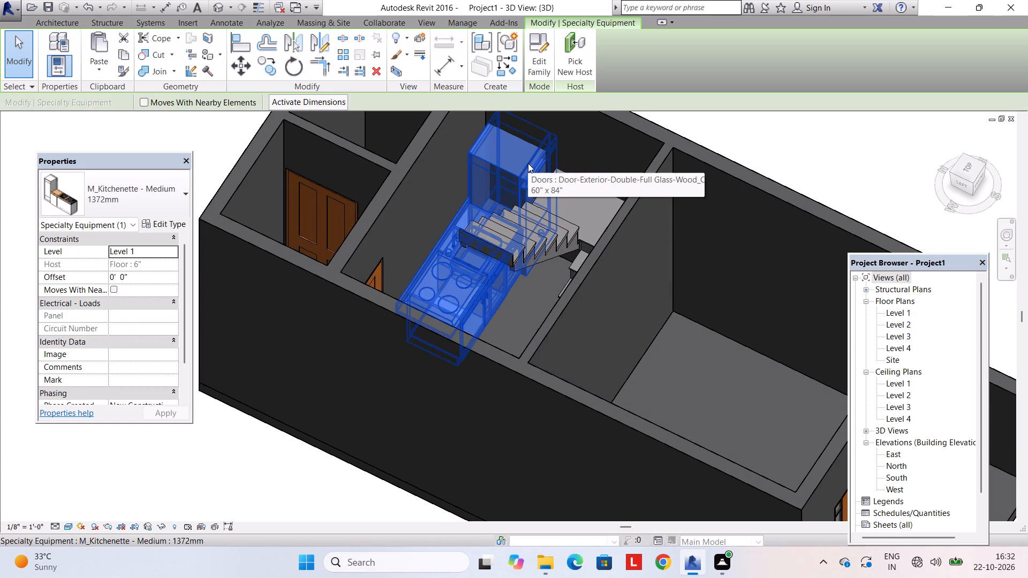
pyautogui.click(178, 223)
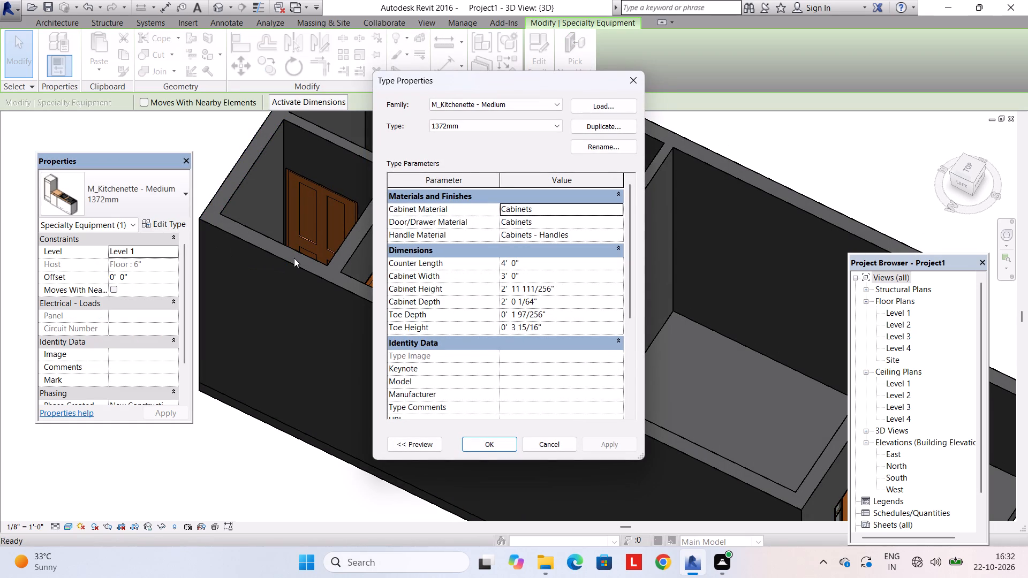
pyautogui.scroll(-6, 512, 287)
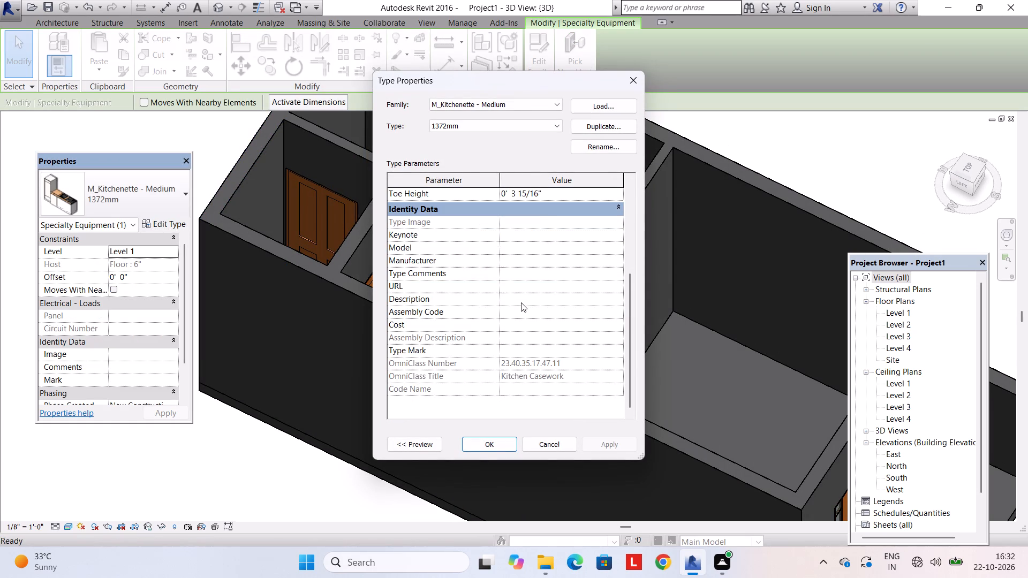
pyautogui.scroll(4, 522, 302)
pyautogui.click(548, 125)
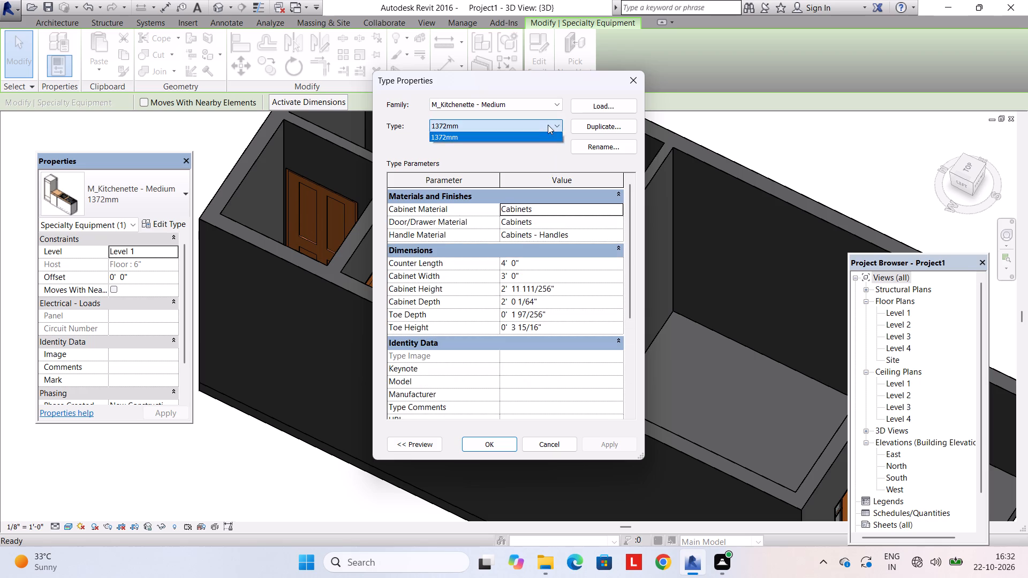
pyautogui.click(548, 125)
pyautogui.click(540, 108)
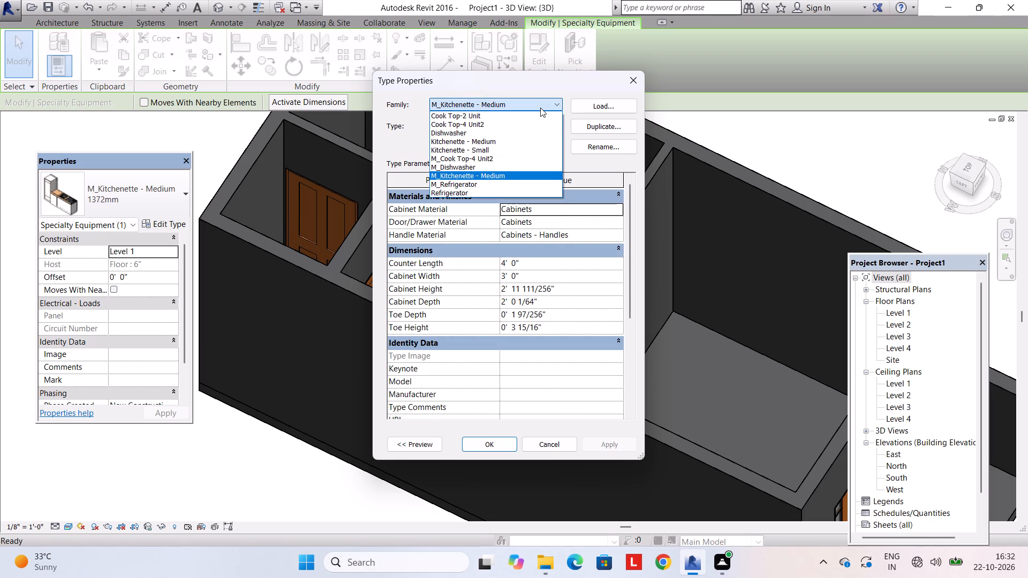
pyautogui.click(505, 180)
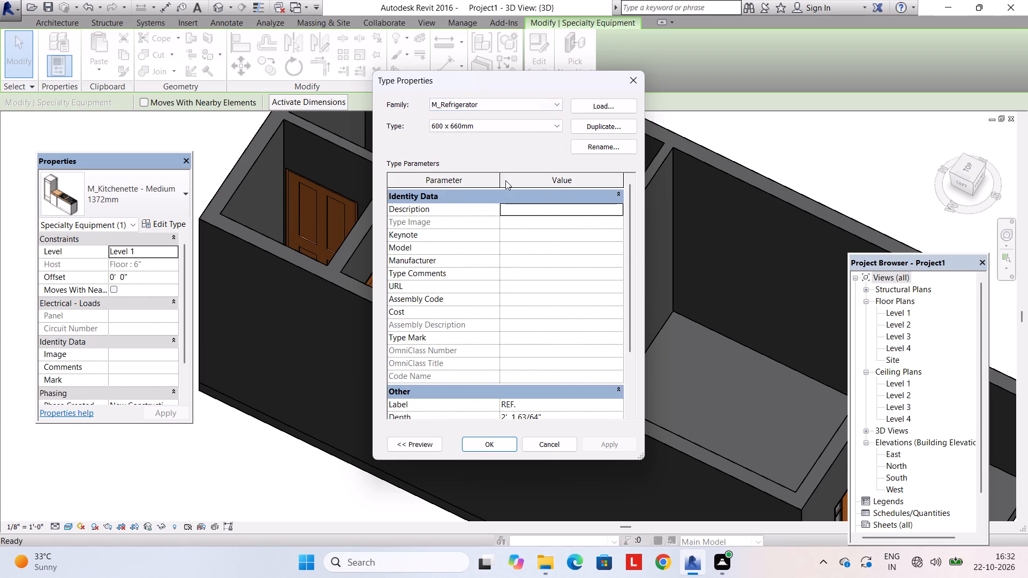
# Set the Height of the M_Refrigerator 600 x 660mm type to 4' and apply the type properties.
pyautogui.scroll(-4, 528, 328)
pyautogui.scroll(3, 528, 328)
pyautogui.scroll(-3, 528, 328)
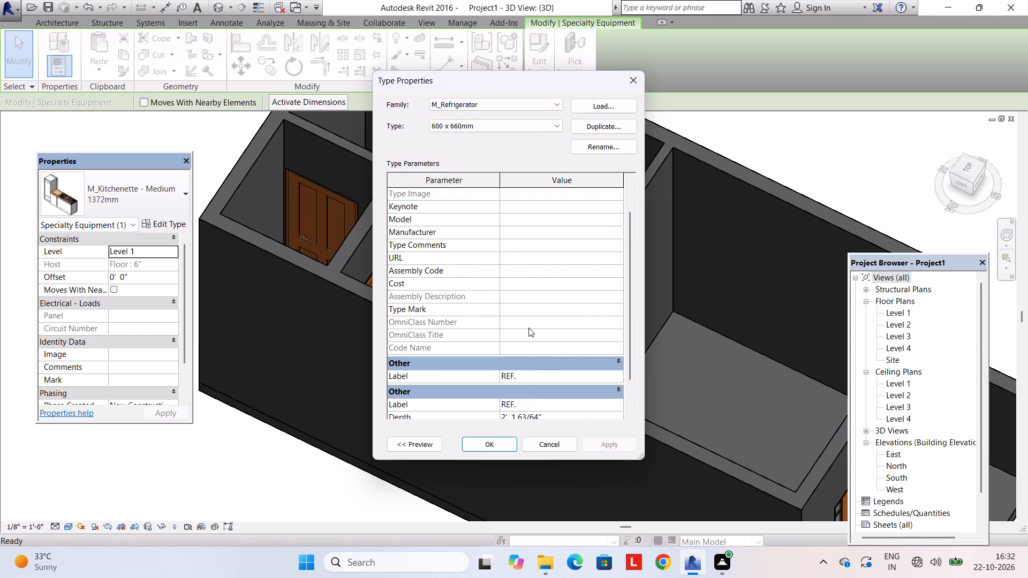
pyautogui.click(542, 359)
pyautogui.moveTo(542, 359); pyautogui.dragTo(464, 361)
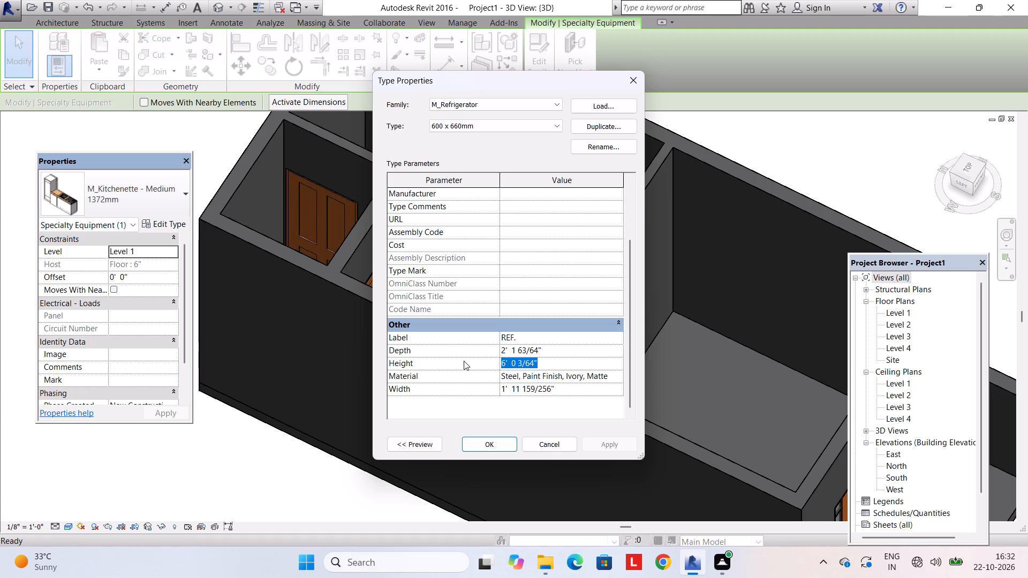
pyautogui.write("4'")
pyautogui.press('Return')
pyautogui.press('Return')
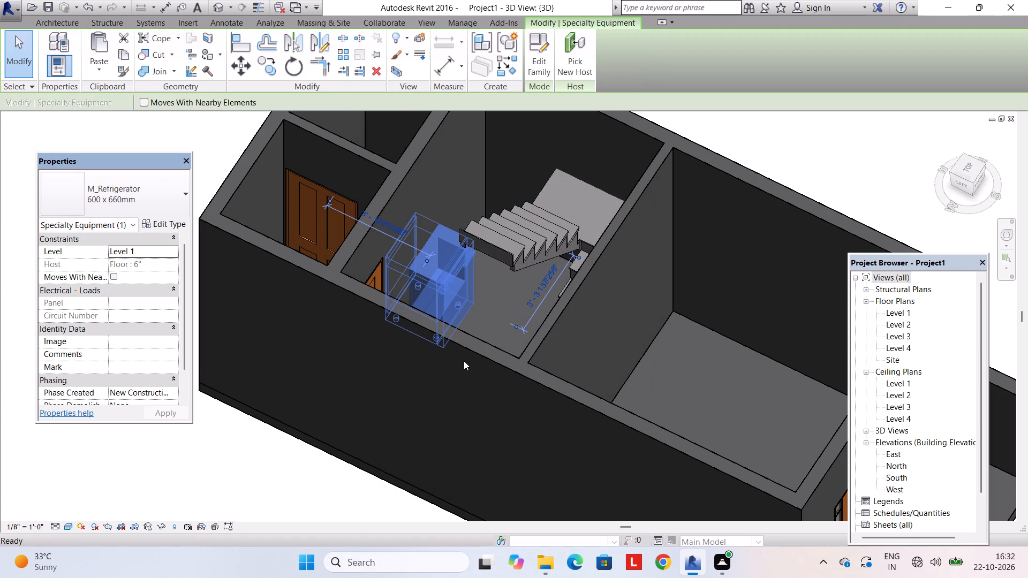
pyautogui.press('Escape')
pyautogui.scroll(2, 467, 332)
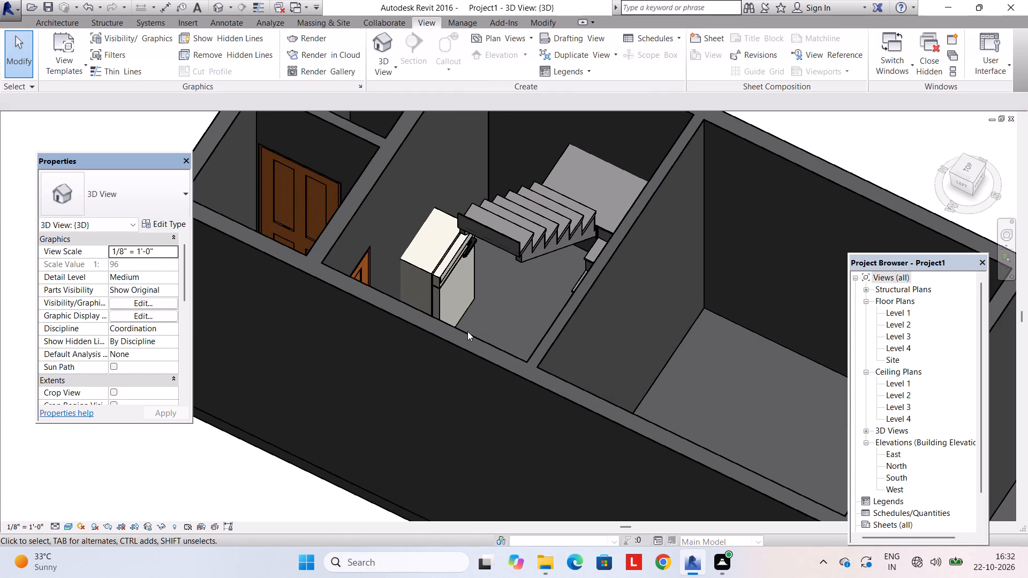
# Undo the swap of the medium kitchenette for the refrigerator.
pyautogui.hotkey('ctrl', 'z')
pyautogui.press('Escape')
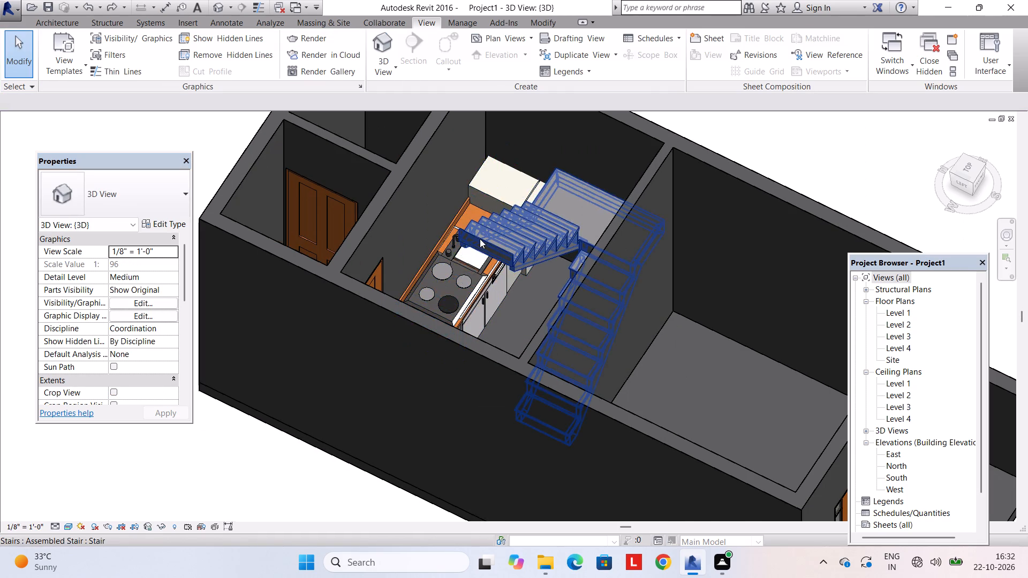
# Examine in 3D how the kitchenette and its refrigerator fit against the stair room walls and beside the stair.
pyautogui.keyDown('shift'); pyautogui.moveTo(481, 241); pyautogui.dragTo(611, 161, button='middle'); pyautogui.keyUp('shift')
pyautogui.press('`')
pyautogui.press('Escape')
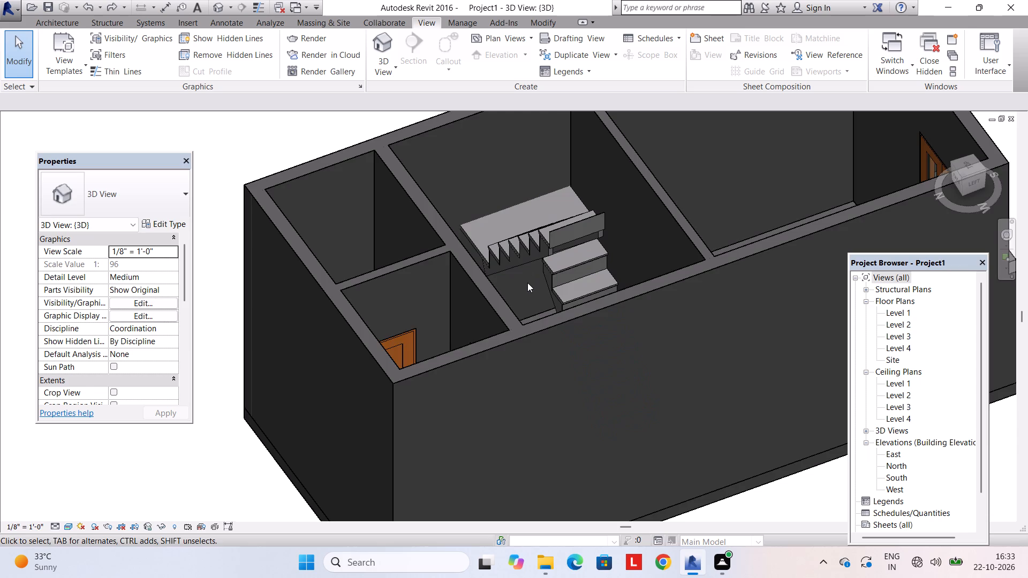
pyautogui.keyDown('shift'); pyautogui.moveTo(527, 283); pyautogui.dragTo(449, 308, button='middle'); pyautogui.keyUp('shift')
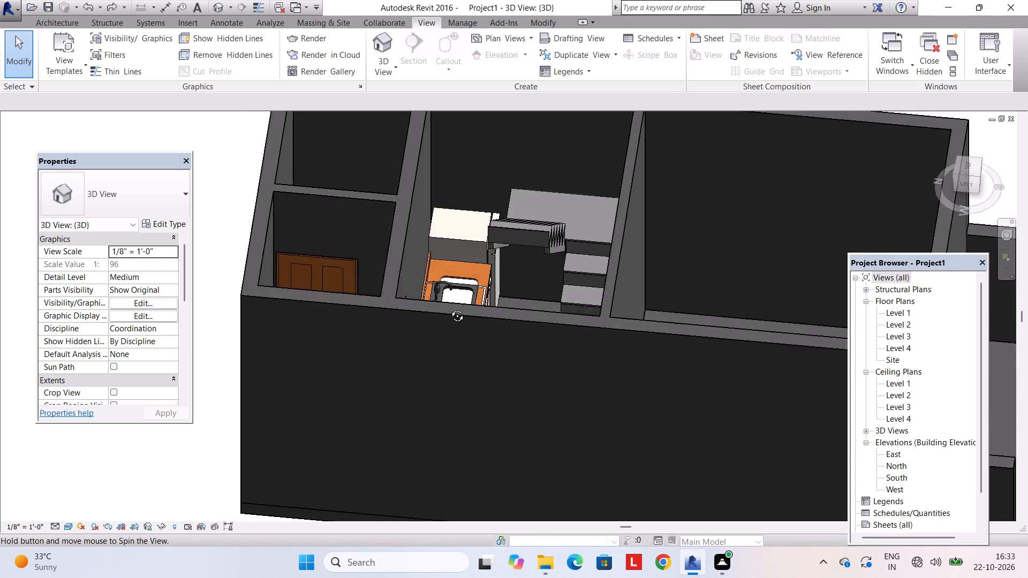
pyautogui.keyDown('shift'); pyautogui.moveTo(449, 308); pyautogui.dragTo(383, 369, button='middle'); pyautogui.keyUp('shift')
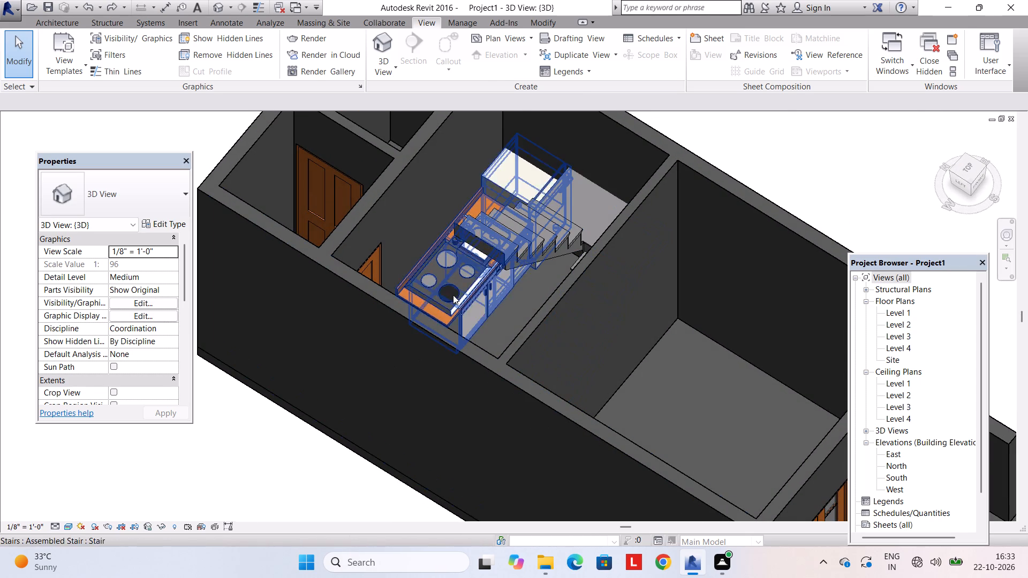
pyautogui.click(453, 295)
pyautogui.press('Escape')
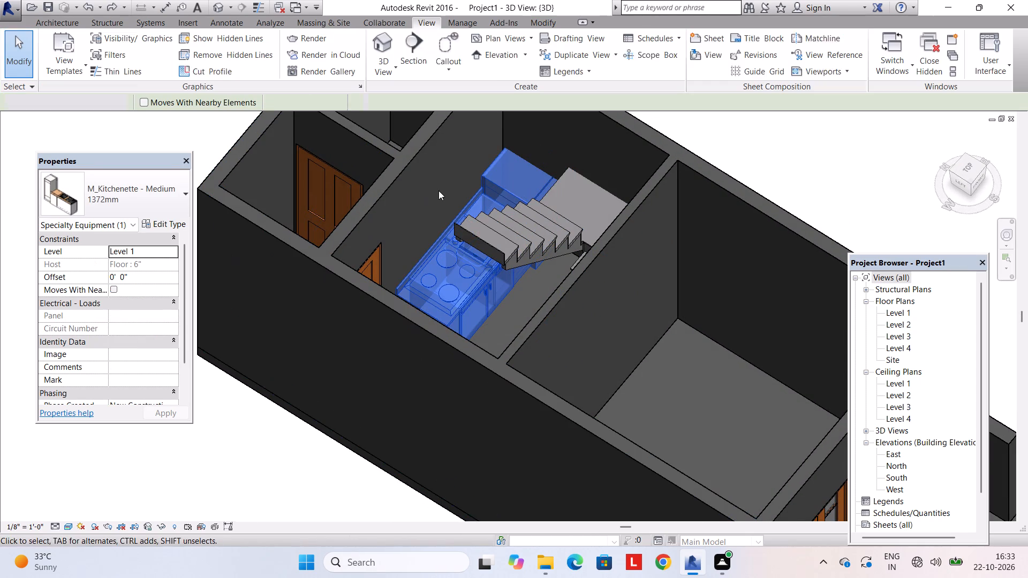
pyautogui.keyDown('shift'); pyautogui.moveTo(484, 253); pyautogui.dragTo(470, 230, button='middle'); pyautogui.keyUp('shift')
pyautogui.click(442, 288)
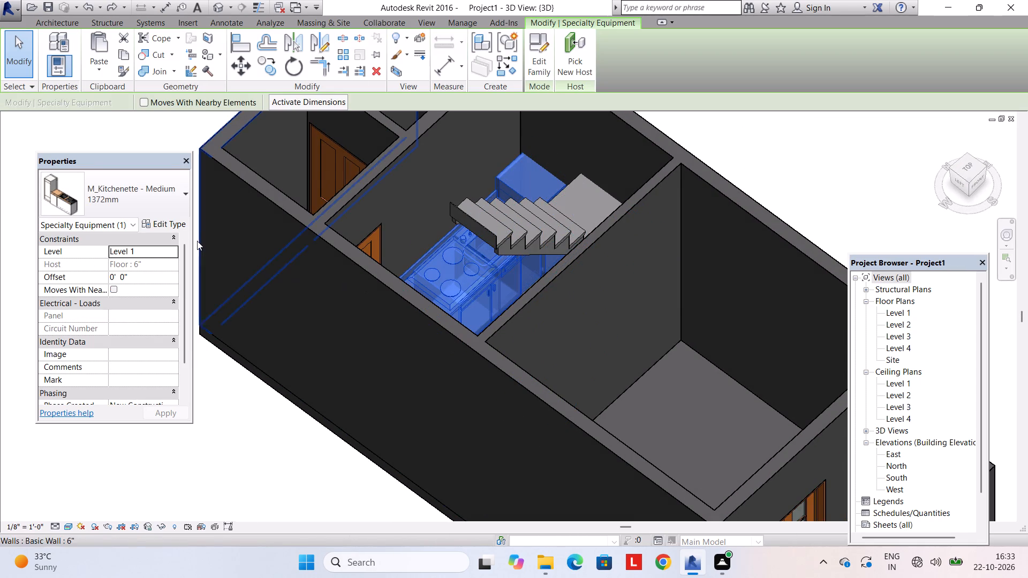
pyautogui.click(188, 225)
pyautogui.press('Escape')
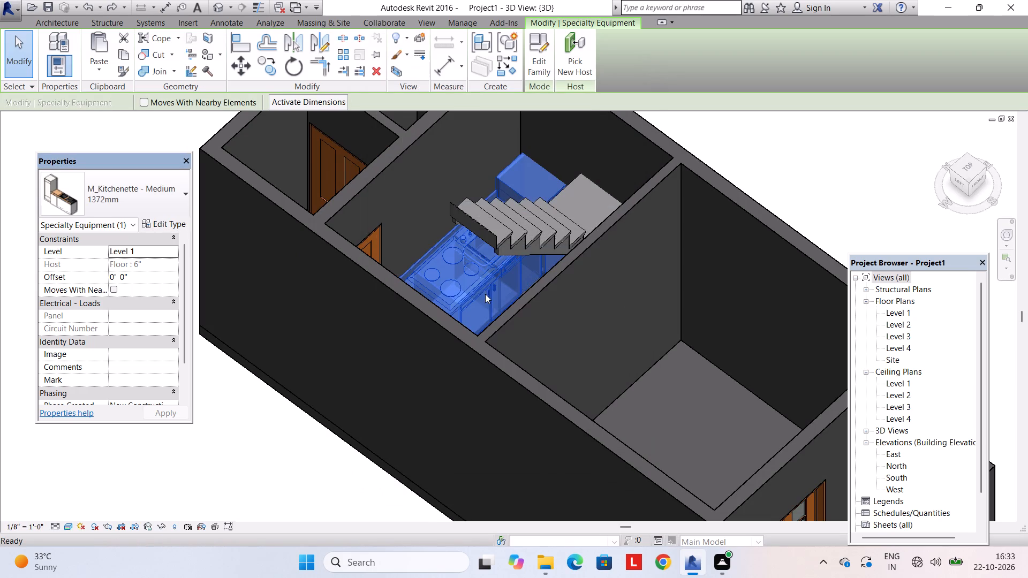
pyautogui.scroll(1, 479, 294)
pyautogui.press('`')
pyautogui.press('Escape')
pyautogui.moveTo(453, 303); pyautogui.dragTo(530, 401, button='middle')
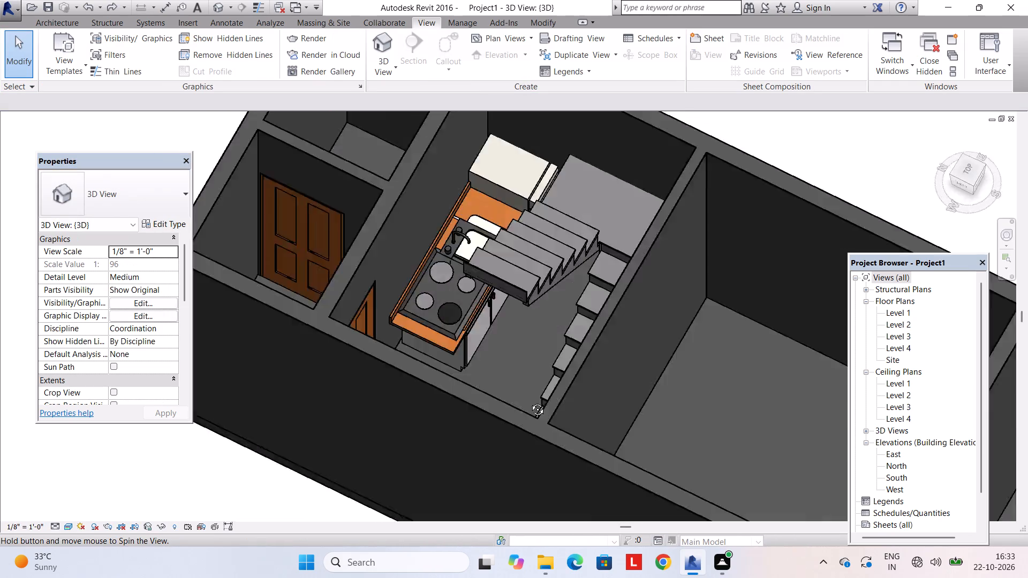
pyautogui.moveTo(530, 401); pyautogui.dragTo(452, 255, button='middle')
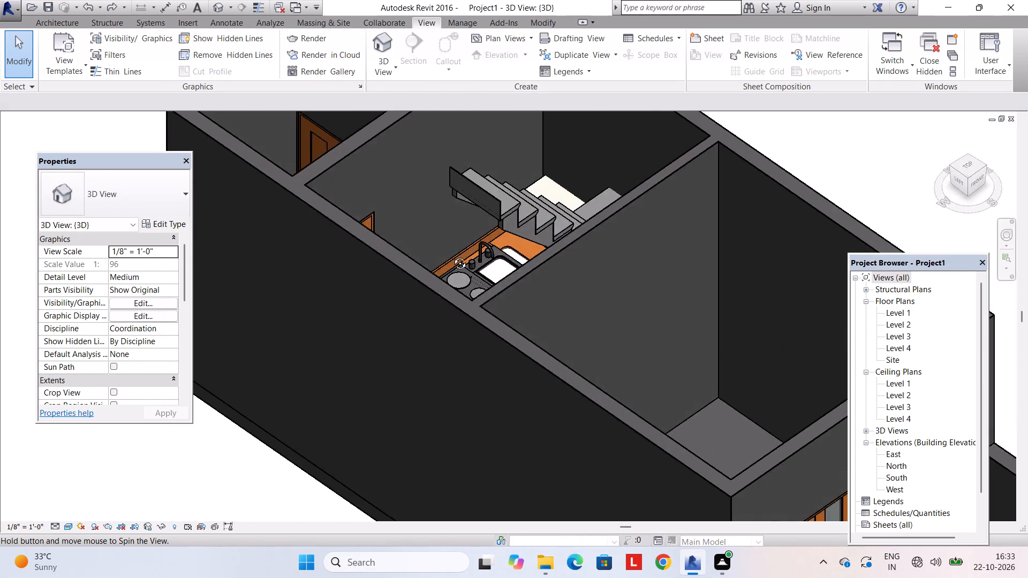
pyautogui.moveTo(452, 255); pyautogui.dragTo(567, 260, button='middle')
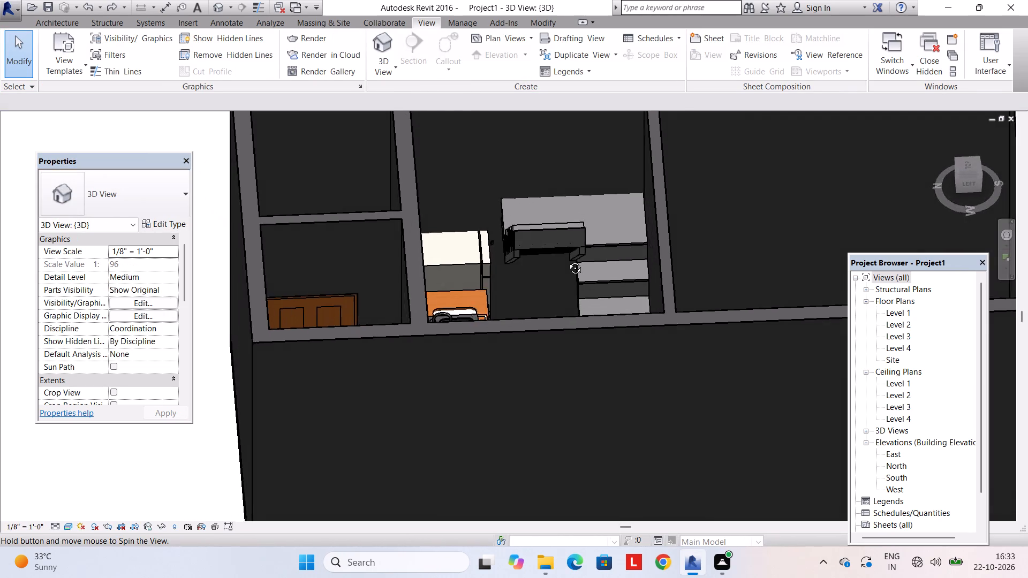
pyautogui.moveTo(567, 260); pyautogui.dragTo(613, 287, button='middle')
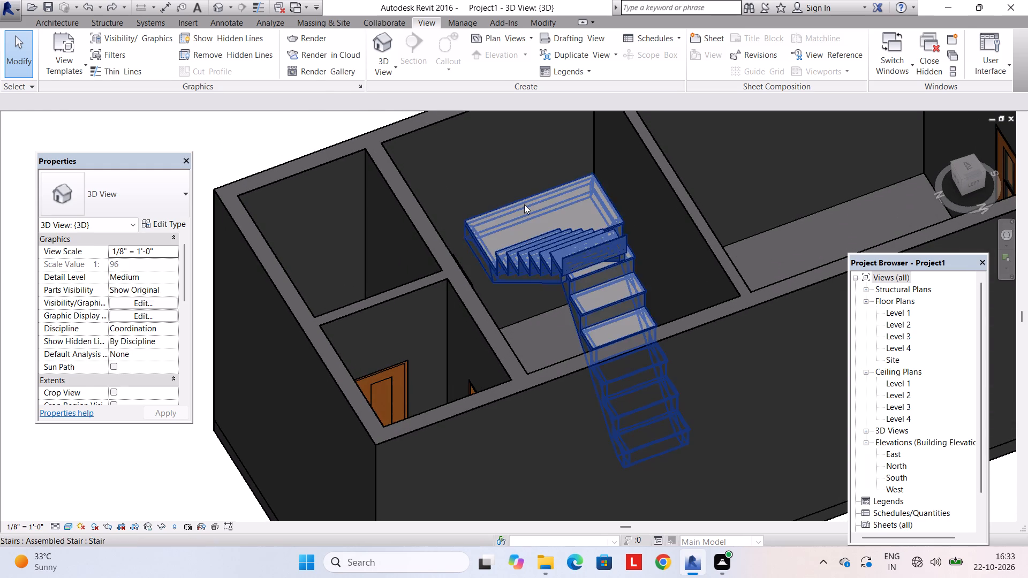
# Nudge the stair slightly away from the exterior wall beside its landing in the Level 1 plan.
pyautogui.click(524, 204)
pyautogui.doubleClick(906, 311)
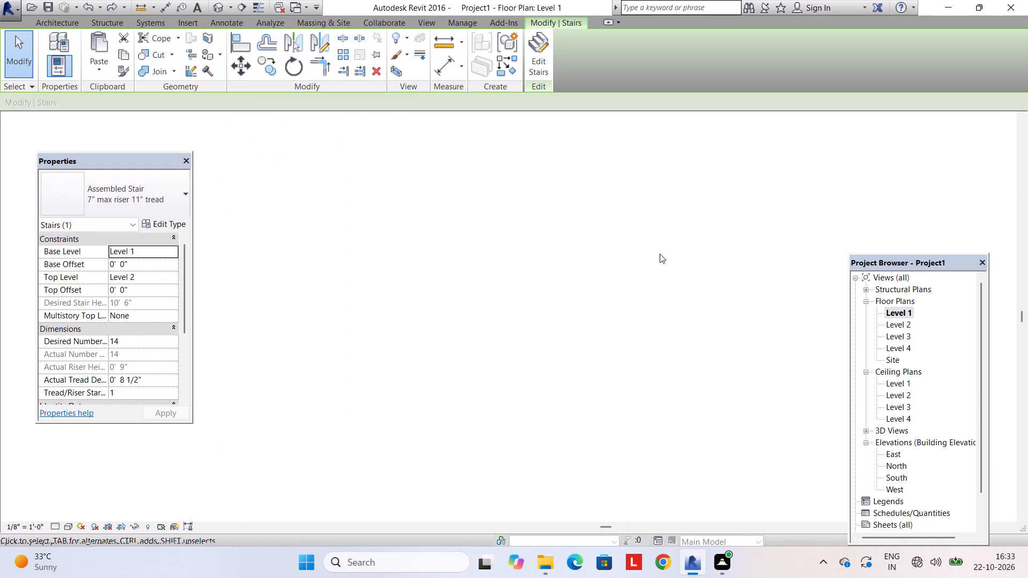
pyautogui.scroll(-1, 699, 421)
pyautogui.click(723, 410)
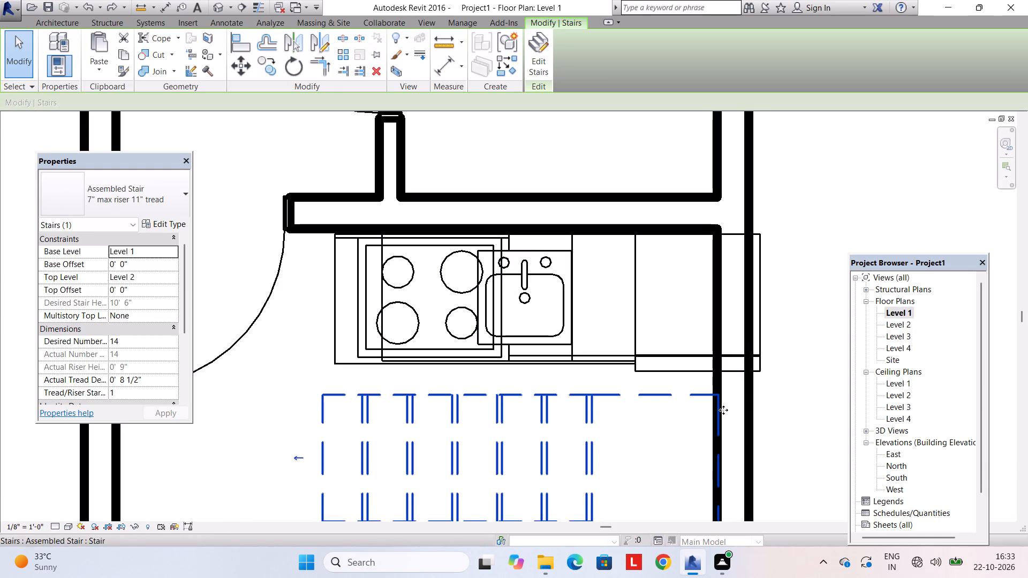
pyautogui.moveTo(672, 392); pyautogui.dragTo(656, 337, button='middle')
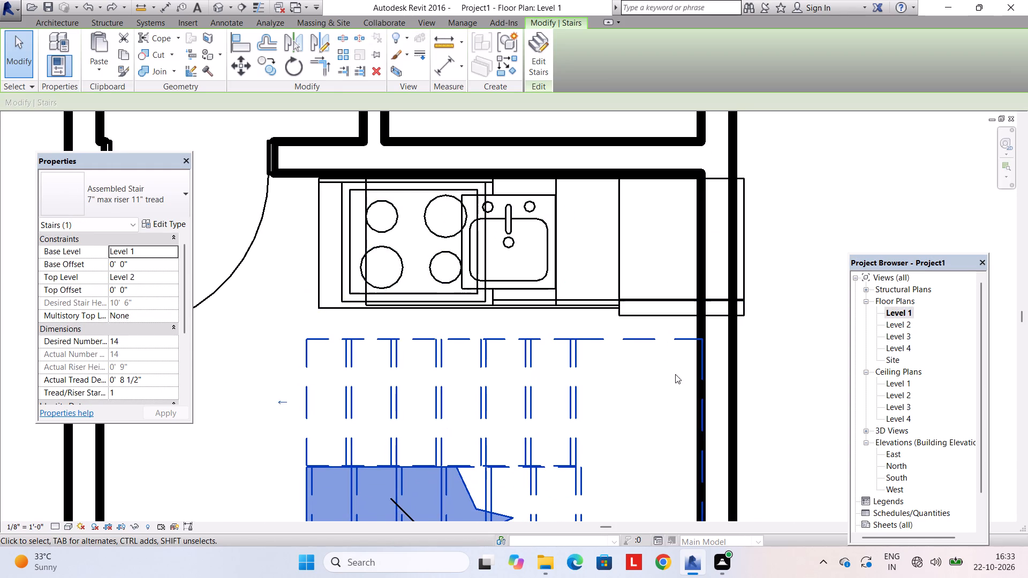
pyautogui.press('Left')
pyautogui.scroll(6, 675, 377)
pyautogui.press('Left')
pyautogui.press('Left')
pyautogui.press('Left')
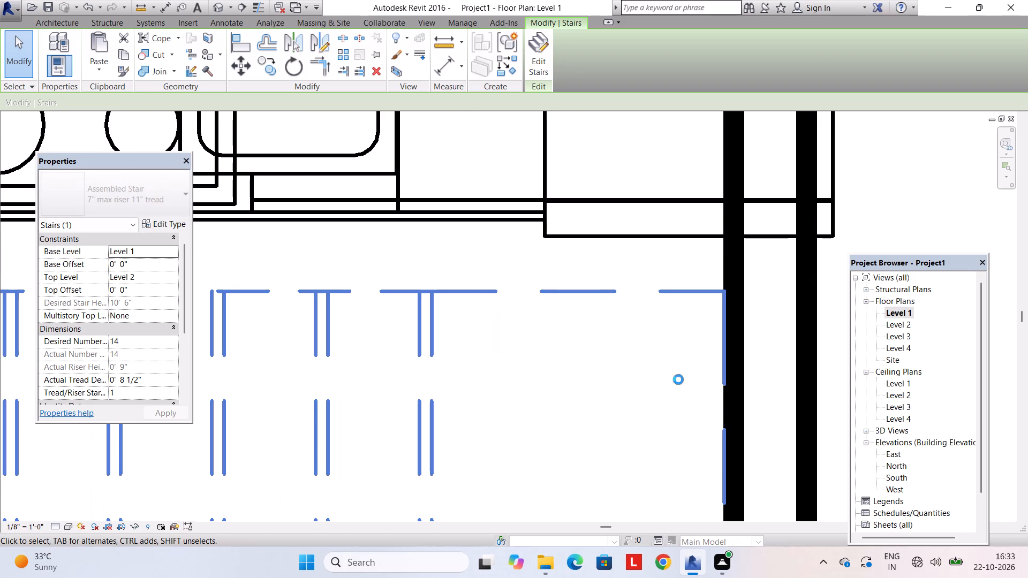
pyautogui.press('Escape')
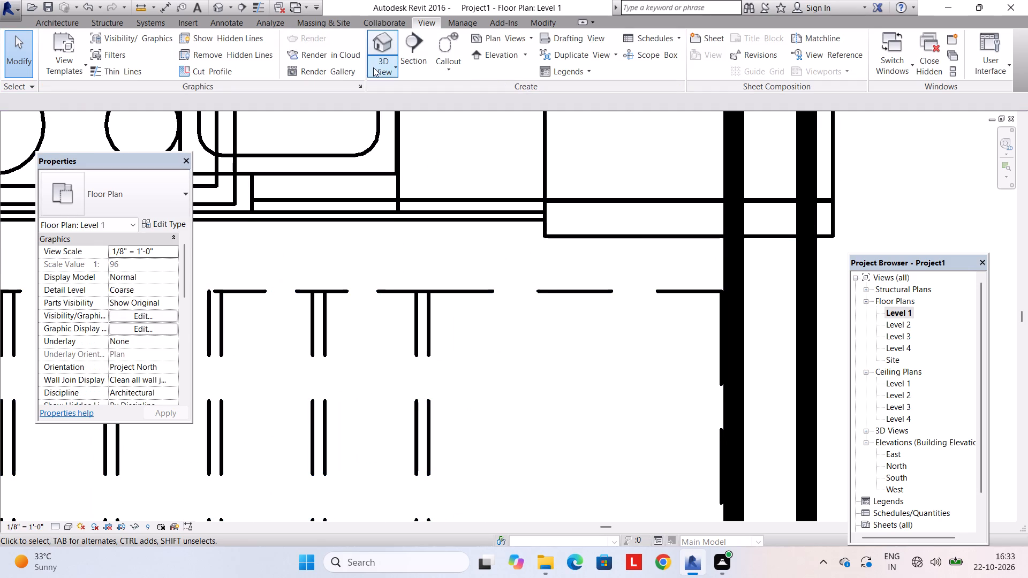
# In the 3D view from above, nudge the stair one step toward the exterior wall beside its landing.
pyautogui.click(373, 67)
pyautogui.click(393, 98)
pyautogui.scroll(-3, 412, 222)
pyautogui.keyDown('shift'); pyautogui.moveTo(462, 258); pyautogui.dragTo(543, 356, button='middle'); pyautogui.keyUp('shift')
pyautogui.scroll(5, 459, 272)
pyautogui.keyDown('shift'); pyautogui.moveTo(450, 256); pyautogui.dragTo(494, 365, button='middle'); pyautogui.keyUp('shift')
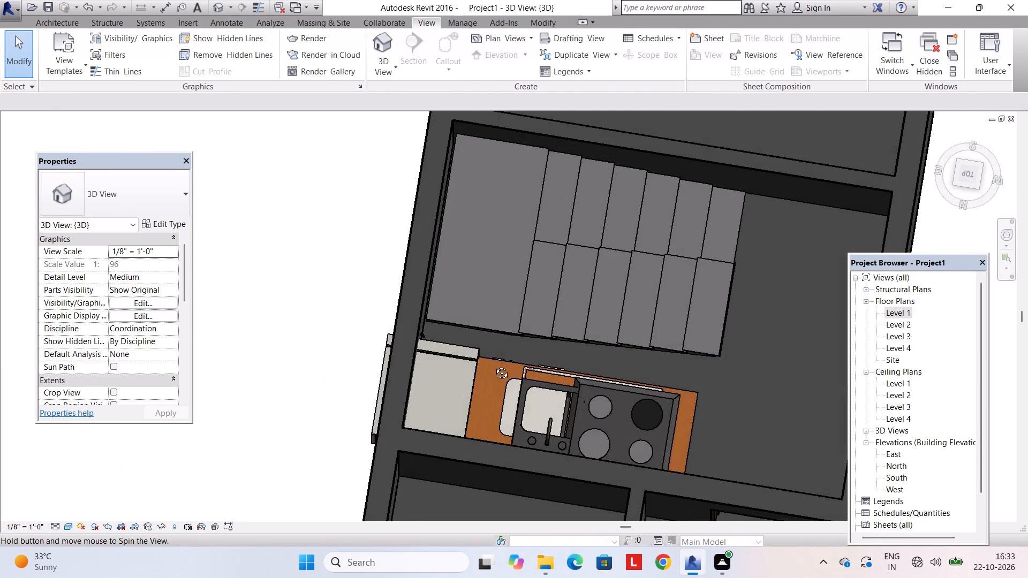
pyautogui.keyDown('shift'); pyautogui.moveTo(494, 365); pyautogui.dragTo(494, 364, button='middle'); pyautogui.keyUp('shift')
pyautogui.keyDown('shift'); pyautogui.moveTo(472, 344); pyautogui.dragTo(486, 353, button='middle'); pyautogui.keyUp('shift')
pyautogui.click(469, 340)
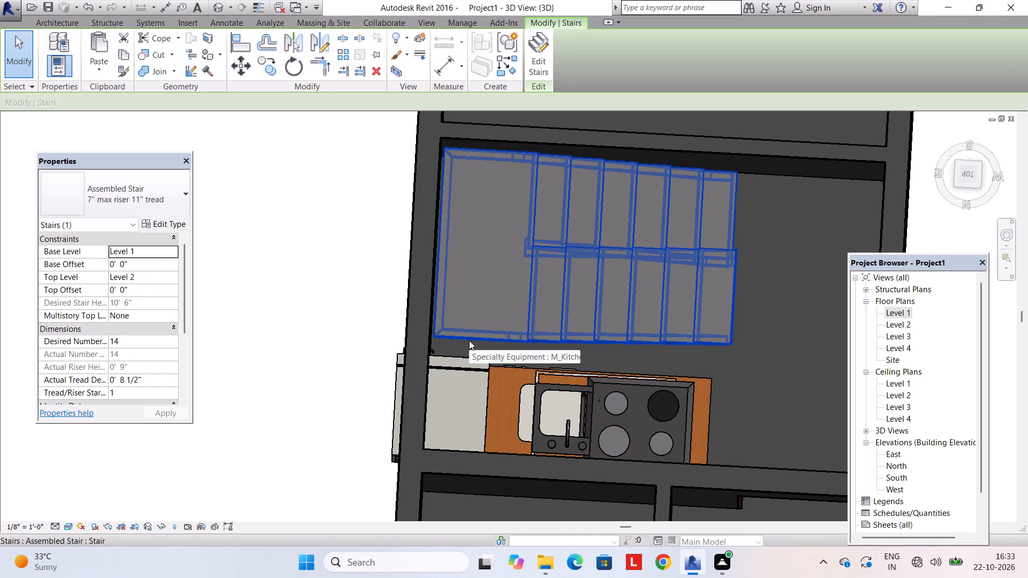
pyautogui.press('Left')
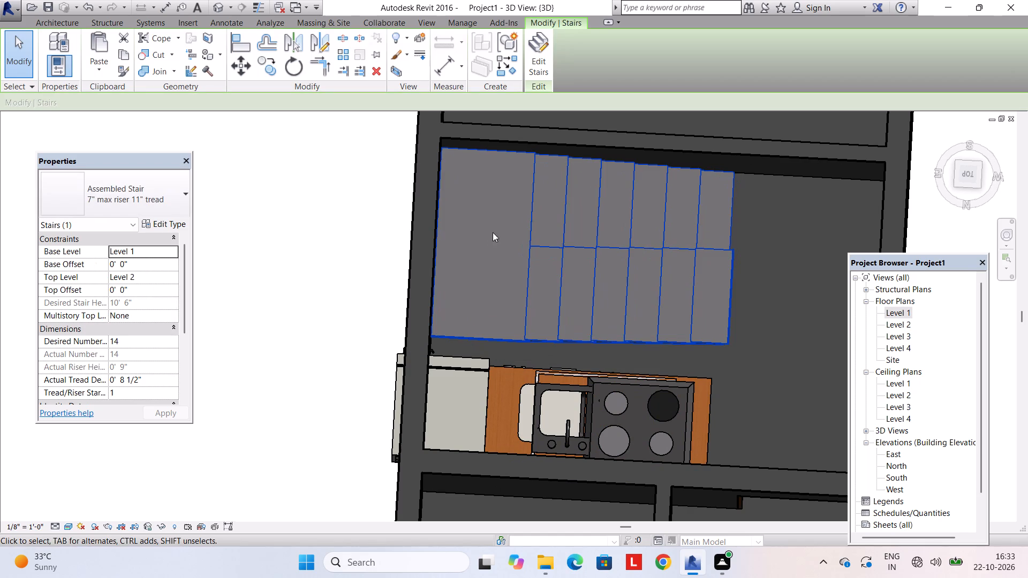
pyautogui.keyDown('shift'); pyautogui.moveTo(508, 218); pyautogui.dragTo(502, 212, button='middle'); pyautogui.keyUp('shift')
pyautogui.press('Escape')
pyautogui.press('Escape')
pyautogui.scroll(2, 479, 247)
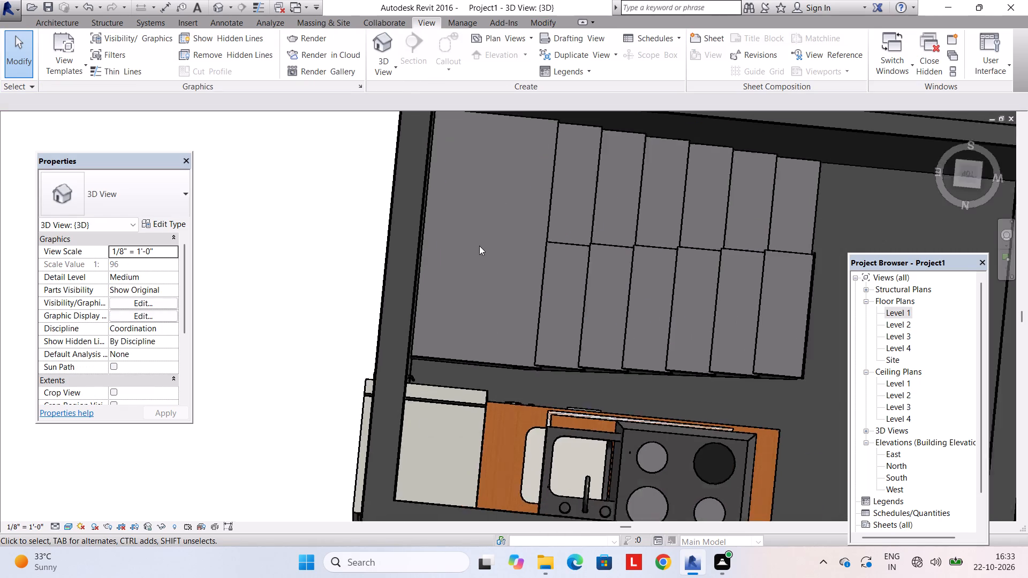
pyautogui.scroll(1, 479, 246)
pyautogui.keyDown('shift'); pyautogui.moveTo(455, 257); pyautogui.dragTo(450, 236, button='middle'); pyautogui.keyUp('shift')
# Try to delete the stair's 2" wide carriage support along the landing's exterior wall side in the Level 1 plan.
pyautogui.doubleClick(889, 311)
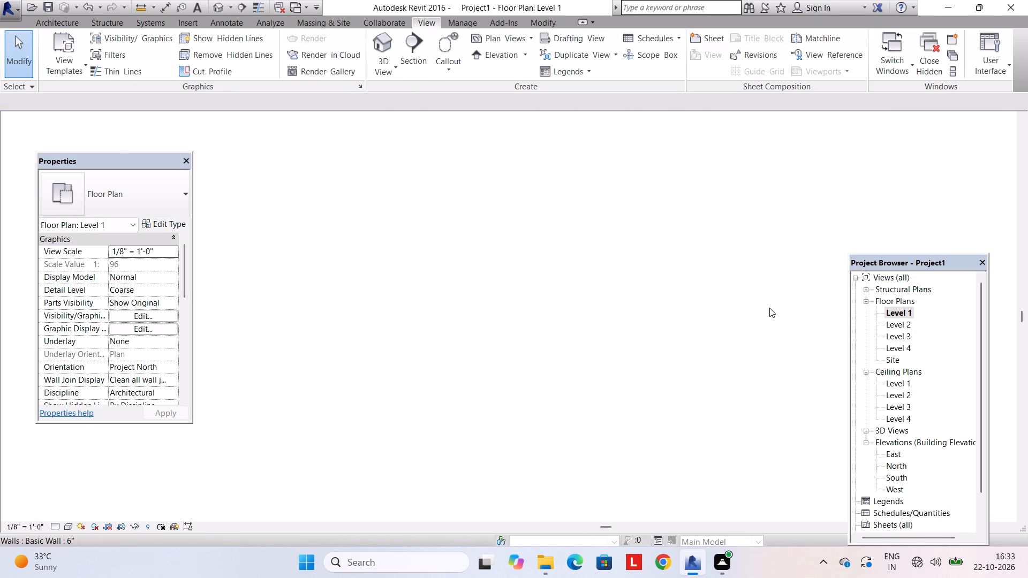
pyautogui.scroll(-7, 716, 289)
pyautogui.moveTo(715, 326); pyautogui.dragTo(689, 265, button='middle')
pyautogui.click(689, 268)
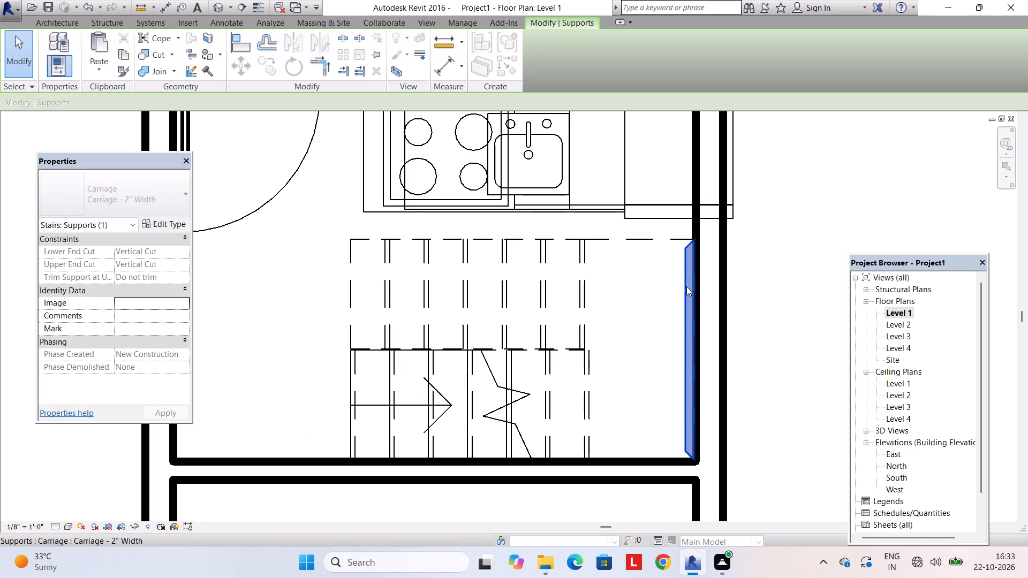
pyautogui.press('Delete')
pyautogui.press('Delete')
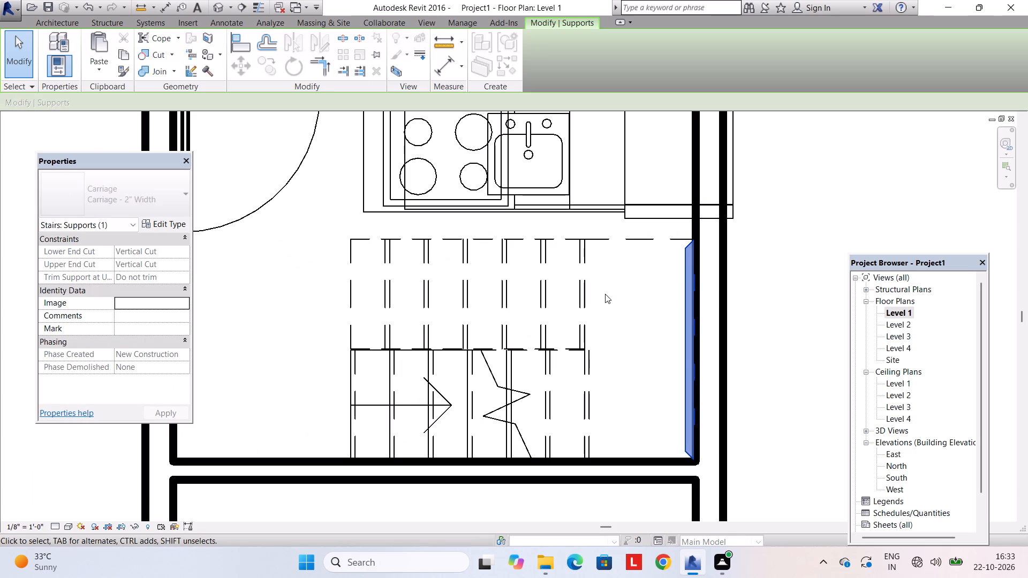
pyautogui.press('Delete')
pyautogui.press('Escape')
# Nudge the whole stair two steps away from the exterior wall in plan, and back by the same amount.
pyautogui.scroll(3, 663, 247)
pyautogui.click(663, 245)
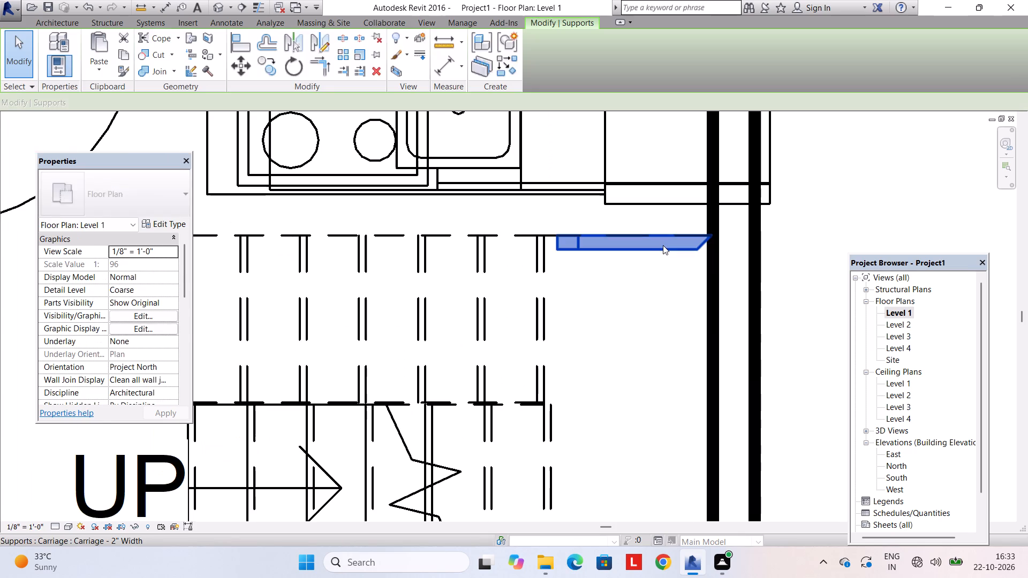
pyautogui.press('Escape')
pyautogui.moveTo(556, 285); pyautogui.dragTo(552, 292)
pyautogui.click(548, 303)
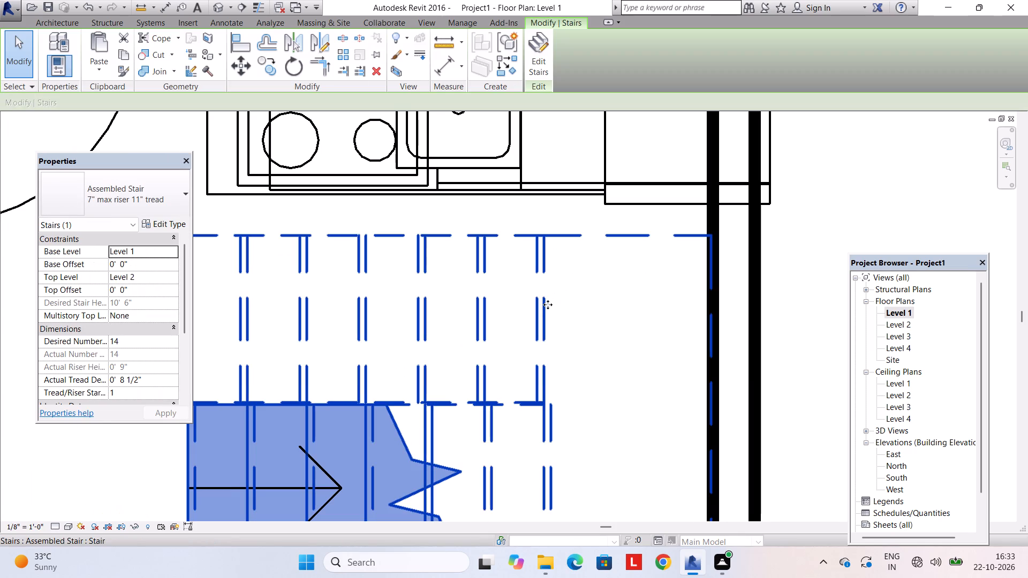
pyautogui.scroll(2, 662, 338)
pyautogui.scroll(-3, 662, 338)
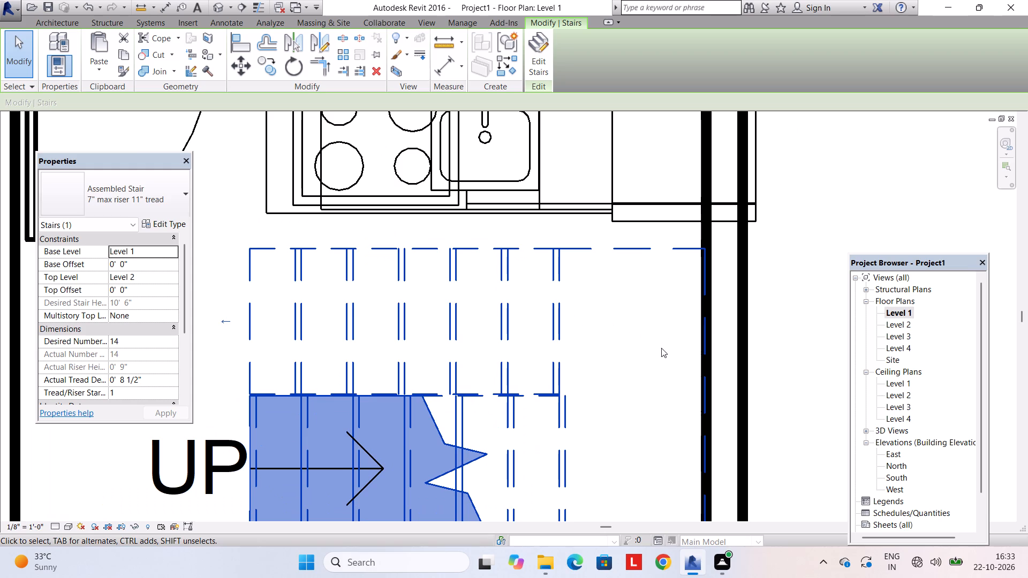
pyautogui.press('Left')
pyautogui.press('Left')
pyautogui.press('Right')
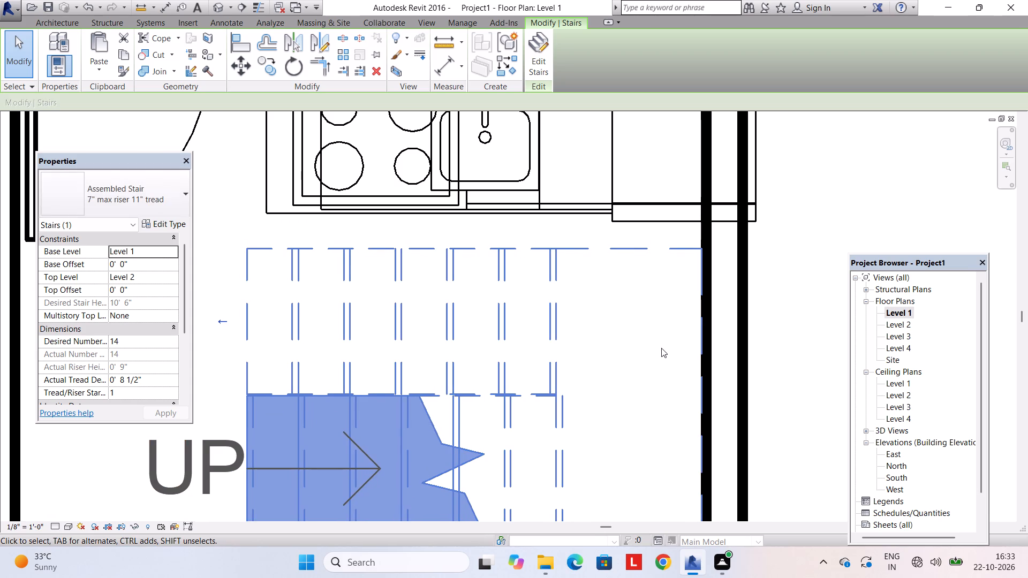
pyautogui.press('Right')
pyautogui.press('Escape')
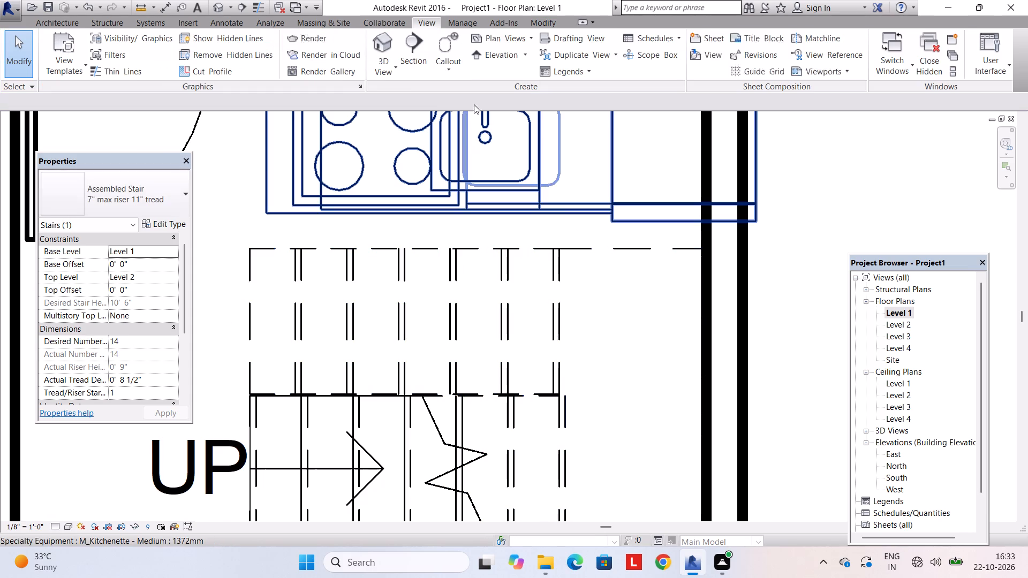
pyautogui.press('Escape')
# Examine in 3D how the stair's landing and flights sit against the walls and the kitchenette.
pyautogui.click(380, 71)
pyautogui.click(382, 97)
pyautogui.scroll(3, 619, 255)
pyautogui.scroll(-3, 617, 251)
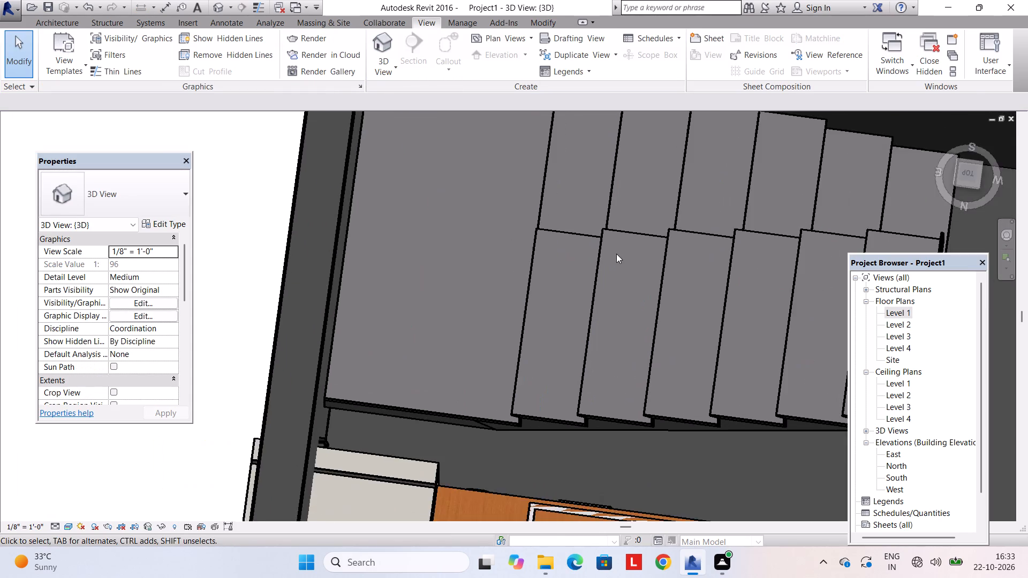
pyautogui.scroll(-2, 616, 254)
pyautogui.keyDown('shift'); pyautogui.moveTo(613, 271); pyautogui.dragTo(500, 168, button='middle'); pyautogui.keyUp('shift')
pyautogui.scroll(2, 510, 181)
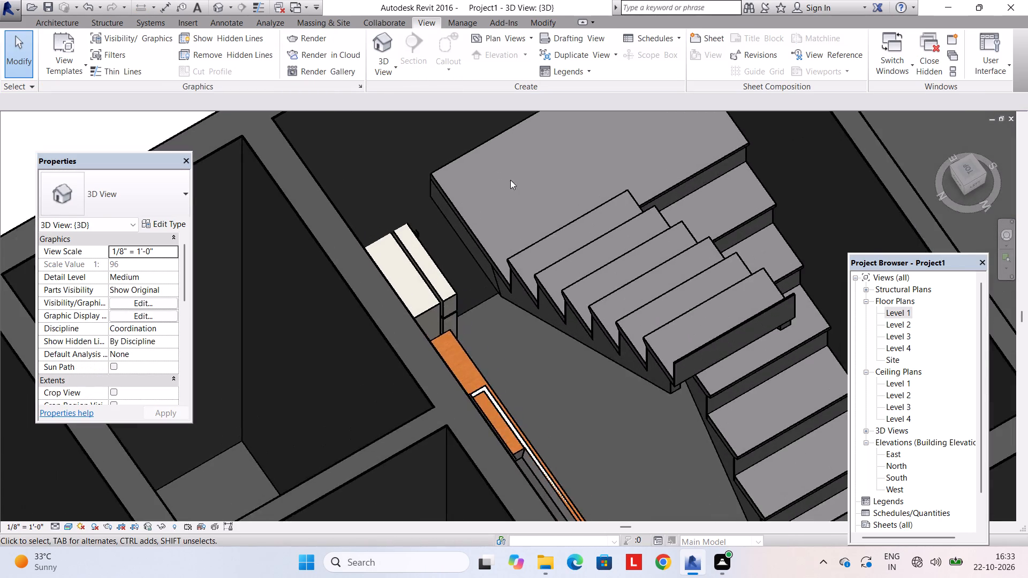
pyautogui.scroll(6, 510, 180)
pyautogui.scroll(-9, 487, 173)
pyautogui.keyDown('shift'); pyautogui.moveTo(580, 225); pyautogui.dragTo(496, 163, button='middle'); pyautogui.keyUp('shift')
pyautogui.scroll(-4, 500, 167)
pyautogui.keyDown('shift'); pyautogui.moveTo(560, 209); pyautogui.dragTo(586, 217, button='middle'); pyautogui.keyUp('shift')
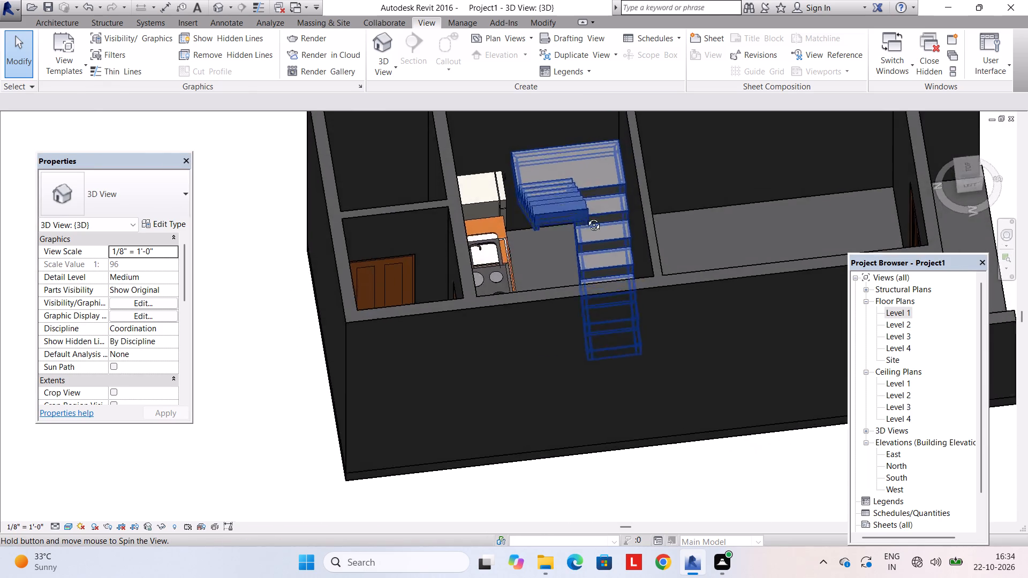
pyautogui.keyDown('shift'); pyautogui.moveTo(586, 217); pyautogui.dragTo(633, 292, button='middle'); pyautogui.keyUp('shift')
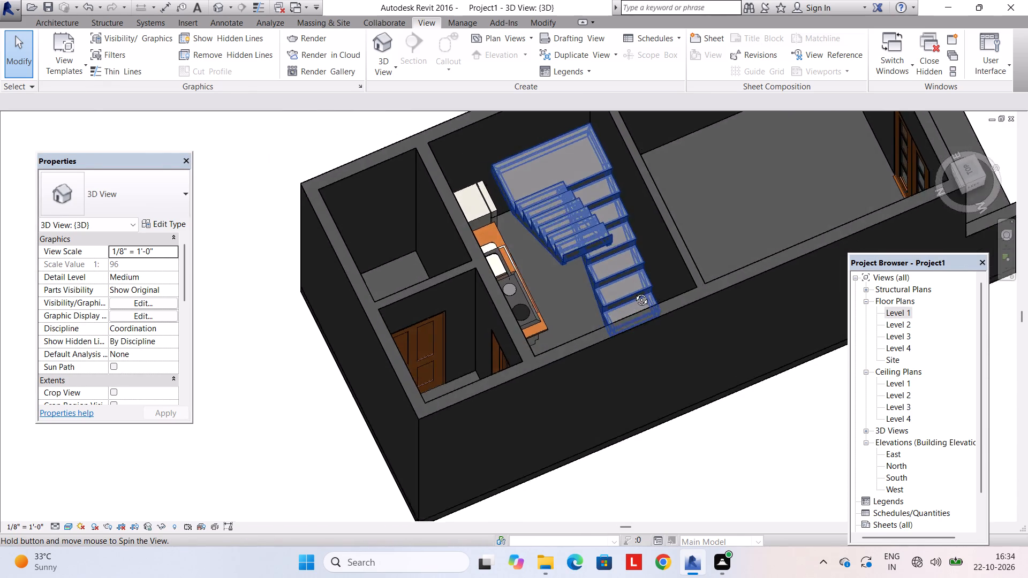
# Examine the whole house in 3D from all sides, including the sofa room, stair room, doors and kitchenette.
pyautogui.keyDown('shift'); pyautogui.moveTo(633, 292); pyautogui.dragTo(846, 235, button='middle'); pyautogui.keyUp('shift')
pyautogui.scroll(-4, 711, 180)
pyautogui.moveTo(711, 180); pyautogui.dragTo(743, 212, button='middle')
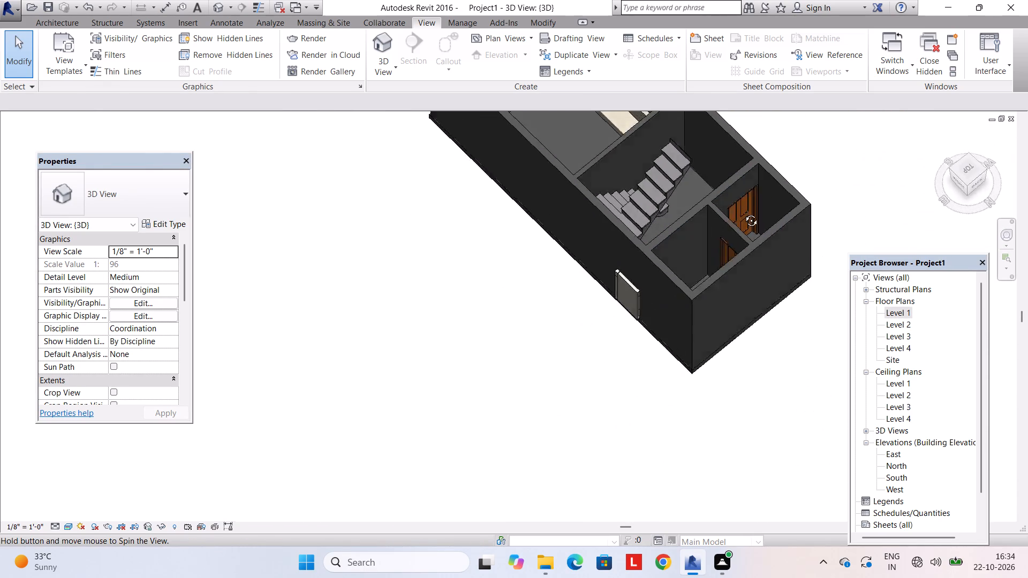
pyautogui.moveTo(743, 212); pyautogui.dragTo(821, 249, button='middle')
pyautogui.moveTo(617, 155); pyautogui.dragTo(614, 316, button='middle')
pyautogui.keyDown('shift'); pyautogui.moveTo(629, 302); pyautogui.dragTo(646, 233, button='middle'); pyautogui.keyUp('shift')
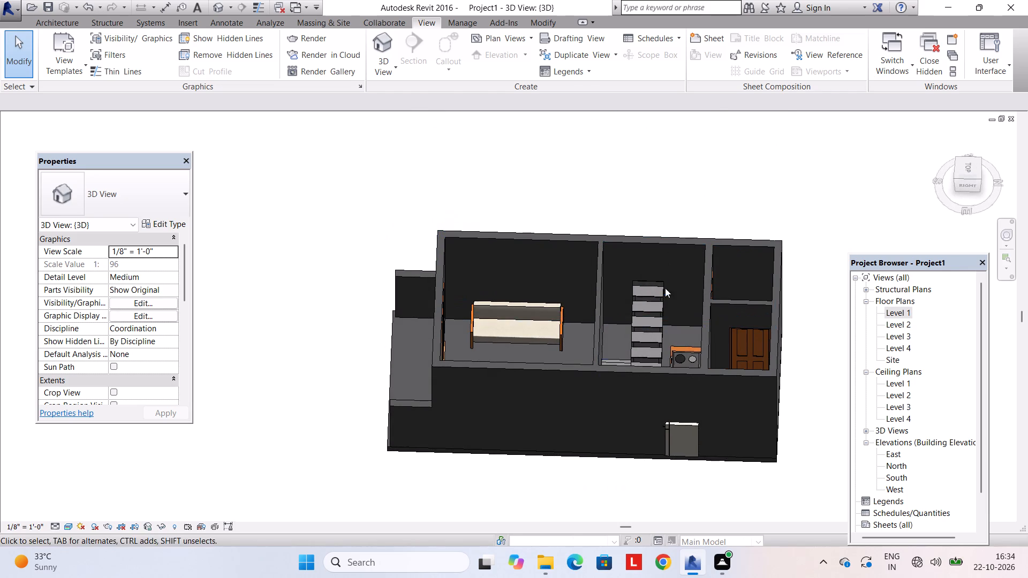
pyautogui.moveTo(646, 261); pyautogui.dragTo(667, 204, button='middle')
pyautogui.moveTo(650, 233); pyautogui.dragTo(773, 363, button='middle')
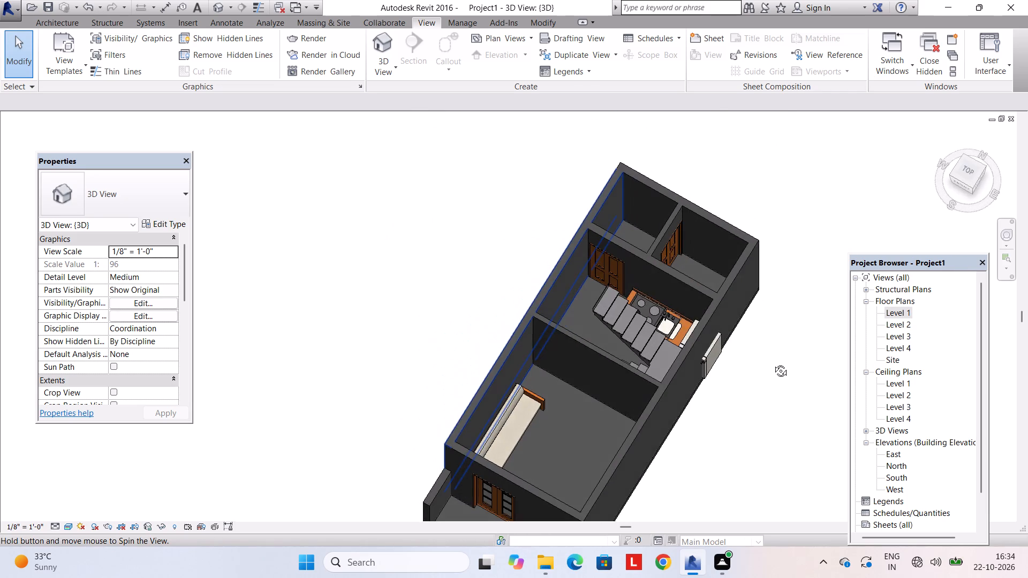
pyautogui.moveTo(773, 363); pyautogui.dragTo(825, 303, button='middle')
pyautogui.keyDown('shift'); pyautogui.scroll(1, 825, 303); pyautogui.keyUp('shift')
pyautogui.scroll(-4, 812, 308)
pyautogui.moveTo(788, 331); pyautogui.dragTo(772, 363, button='middle')
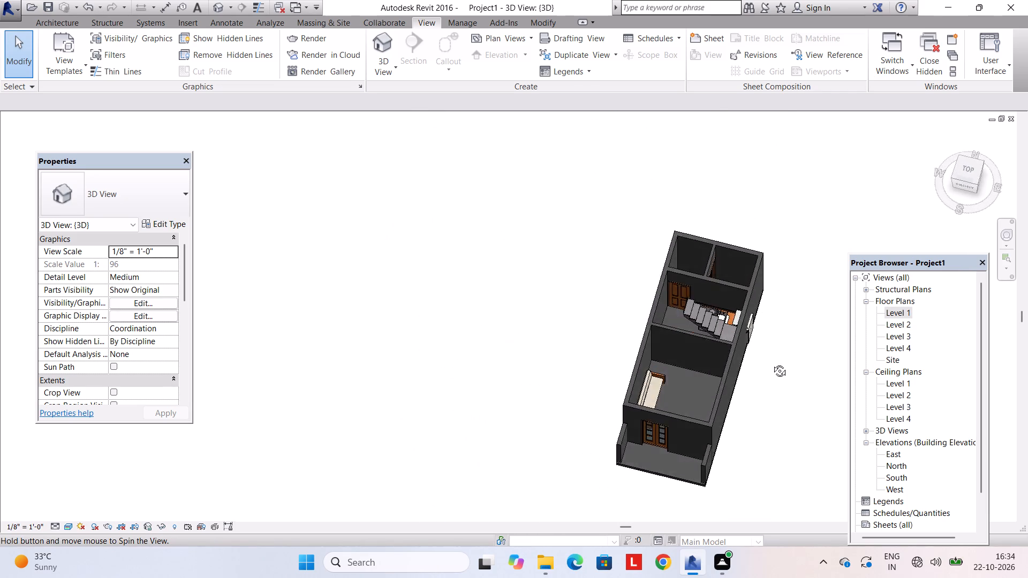
pyautogui.moveTo(772, 363); pyautogui.dragTo(796, 396, button='middle')
pyautogui.scroll(5, 662, 383)
pyautogui.moveTo(683, 371); pyautogui.dragTo(630, 374, button='middle')
pyautogui.scroll(2, 630, 374)
pyautogui.moveTo(610, 388); pyautogui.dragTo(610, 351, button='middle')
pyautogui.scroll(-1, 610, 351)
pyautogui.keyDown('shift'); pyautogui.moveTo(610, 351); pyautogui.dragTo(420, 377, button='middle'); pyautogui.keyUp('shift')
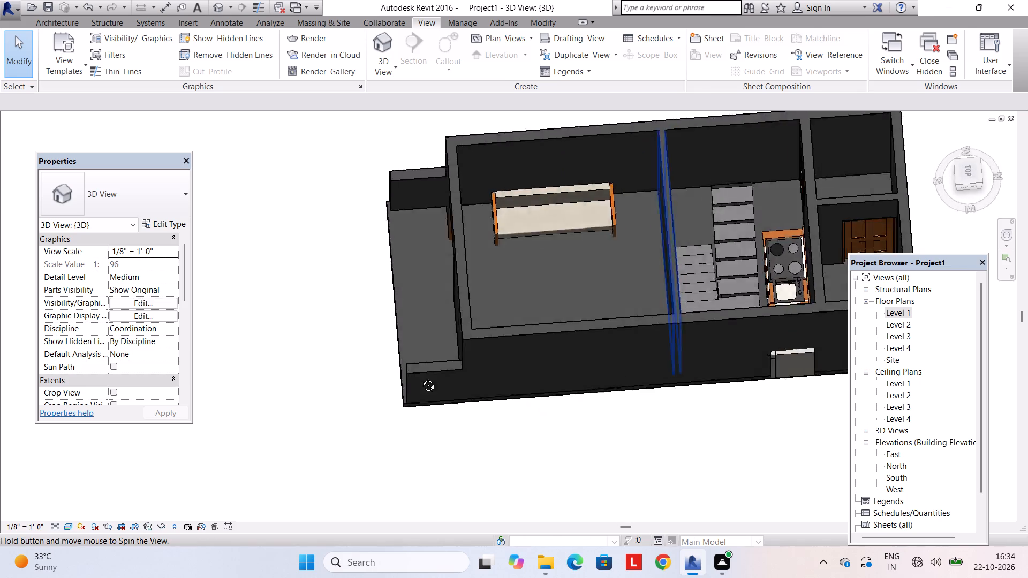
pyautogui.keyDown('shift'); pyautogui.moveTo(420, 377); pyautogui.dragTo(458, 350, button='middle'); pyautogui.keyUp('shift')
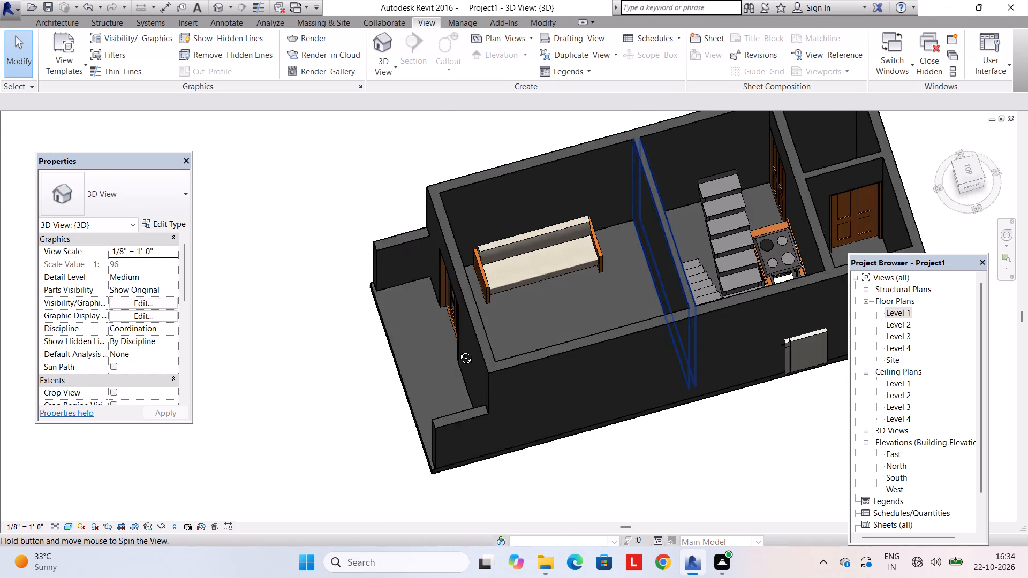
pyautogui.keyDown('shift'); pyautogui.moveTo(458, 350); pyautogui.dragTo(629, 203, button='middle'); pyautogui.keyUp('shift')
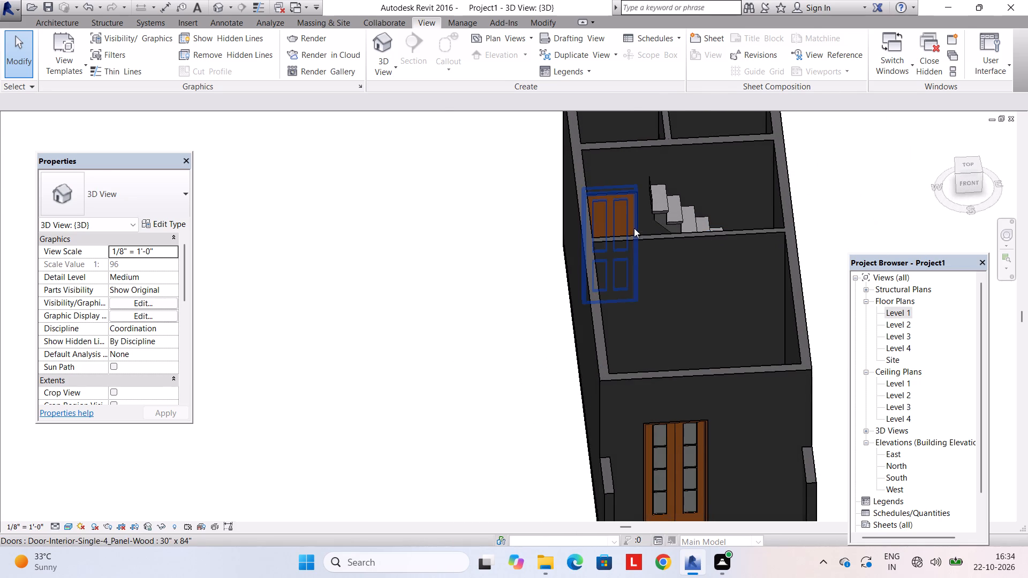
pyautogui.scroll(-7, 638, 245)
pyautogui.keyDown('shift'); pyautogui.moveTo(630, 278); pyautogui.dragTo(619, 341, button='middle'); pyautogui.keyUp('shift')
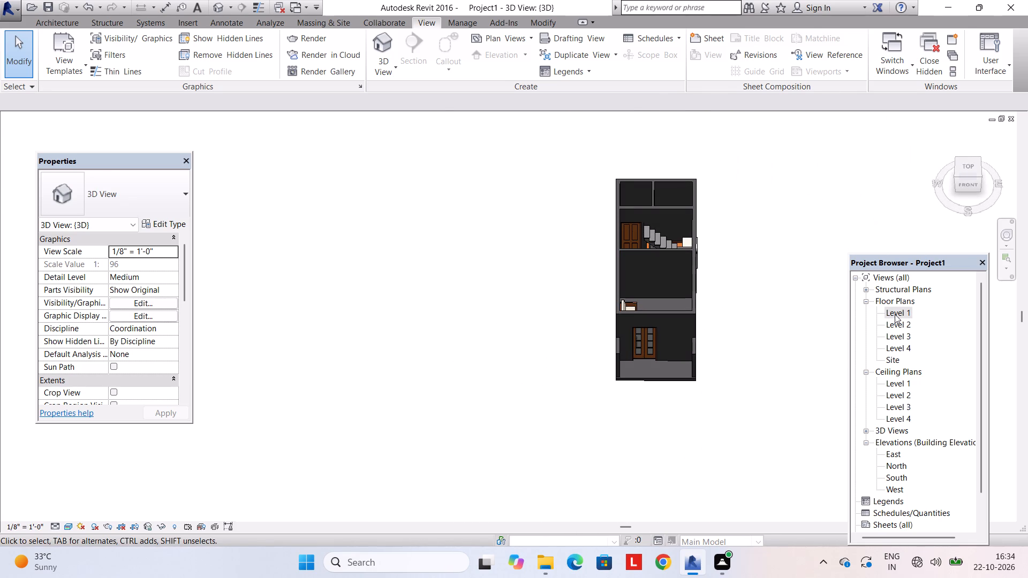
# Open the Level 1 floor plan and look through the loaded component types for furniture to place.
pyautogui.doubleClick(895, 314)
pyautogui.scroll(-3, 270, 228)
pyautogui.scroll(-6, 168, 275)
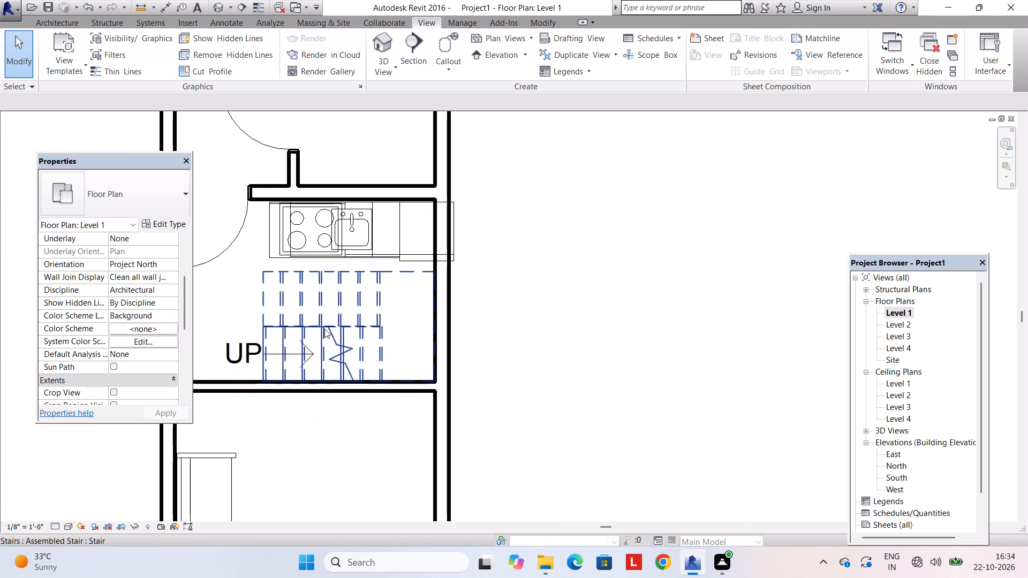
pyautogui.scroll(-2, 324, 329)
pyautogui.moveTo(324, 329); pyautogui.dragTo(344, 252, button='middle')
pyautogui.click(253, 364)
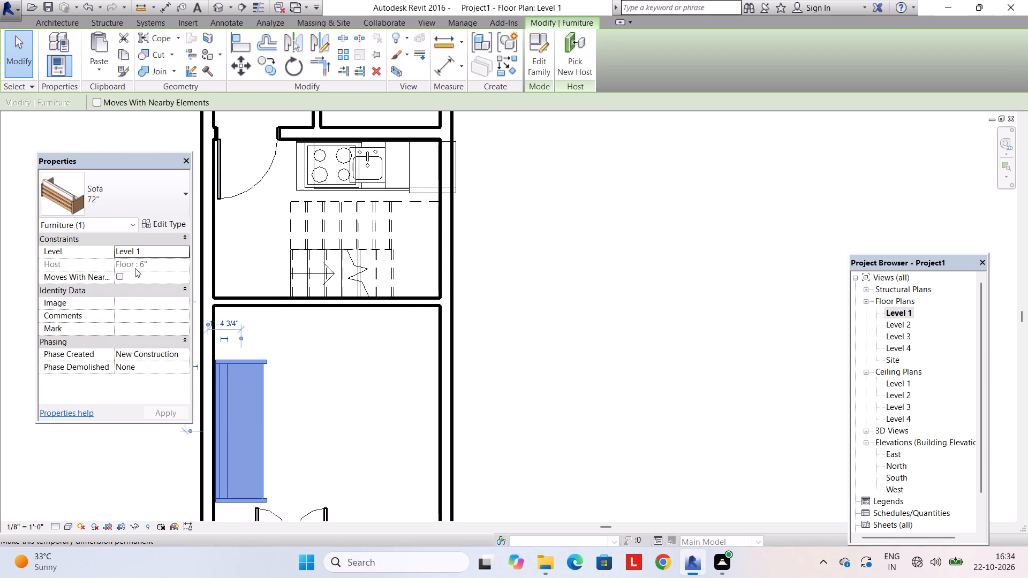
pyautogui.click(36, 22)
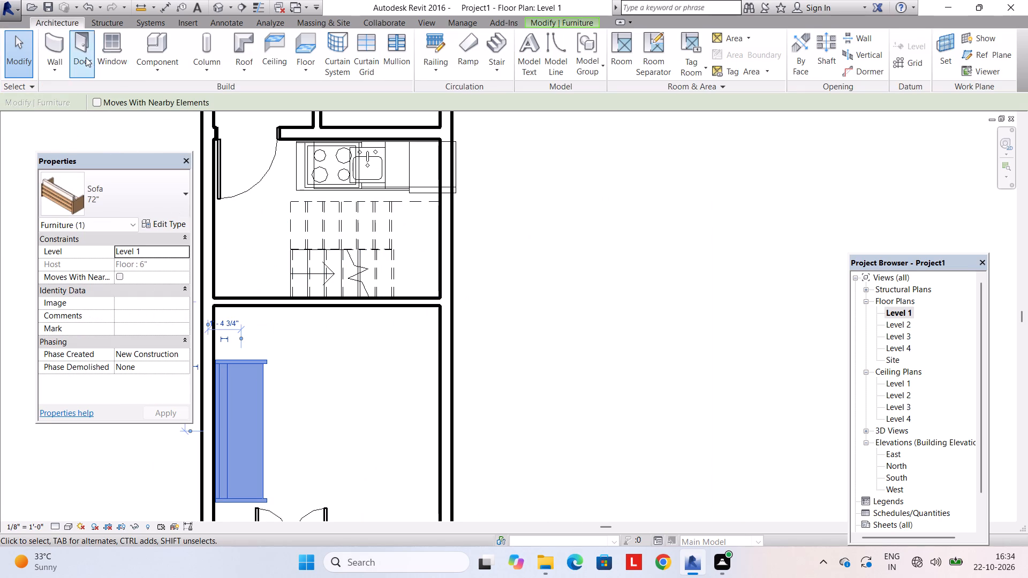
pyautogui.click(151, 49)
pyautogui.click(134, 185)
pyautogui.scroll(3, 154, 339)
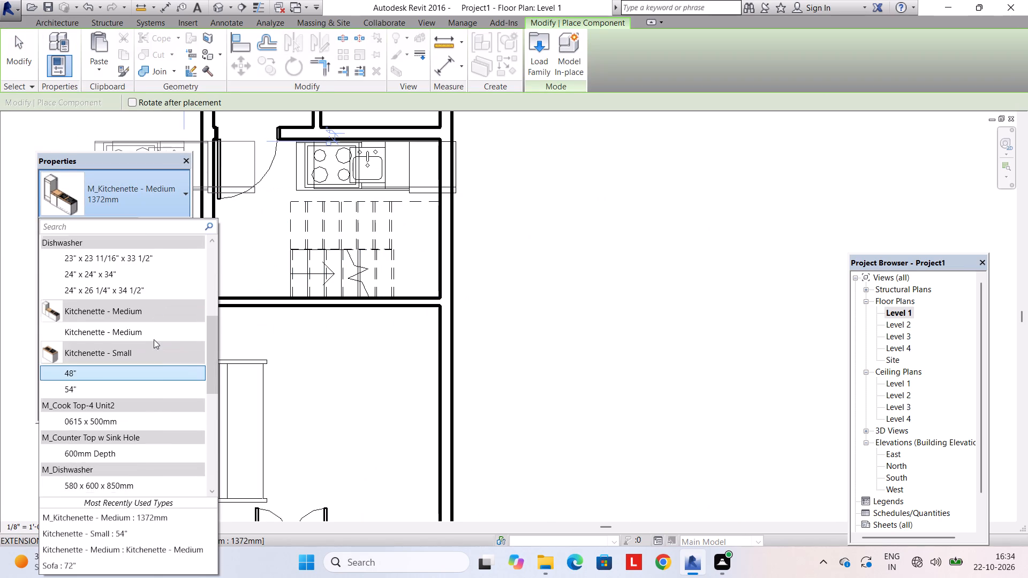
pyautogui.scroll(1, 154, 339)
pyautogui.scroll(7, 109, 406)
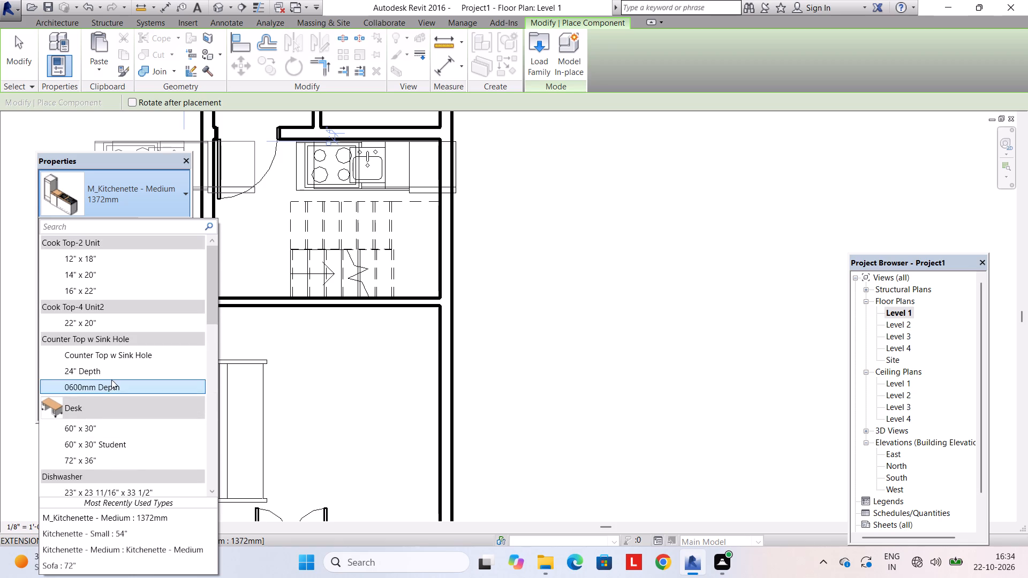
pyautogui.scroll(4, 111, 379)
pyautogui.scroll(-17, 111, 355)
pyautogui.scroll(-5, 111, 362)
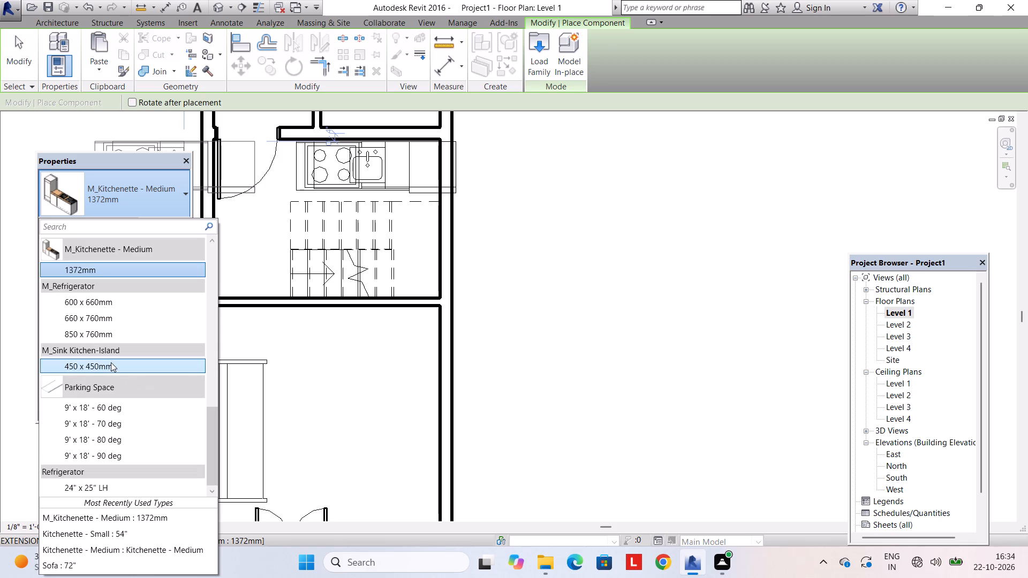
pyautogui.scroll(4, 127, 387)
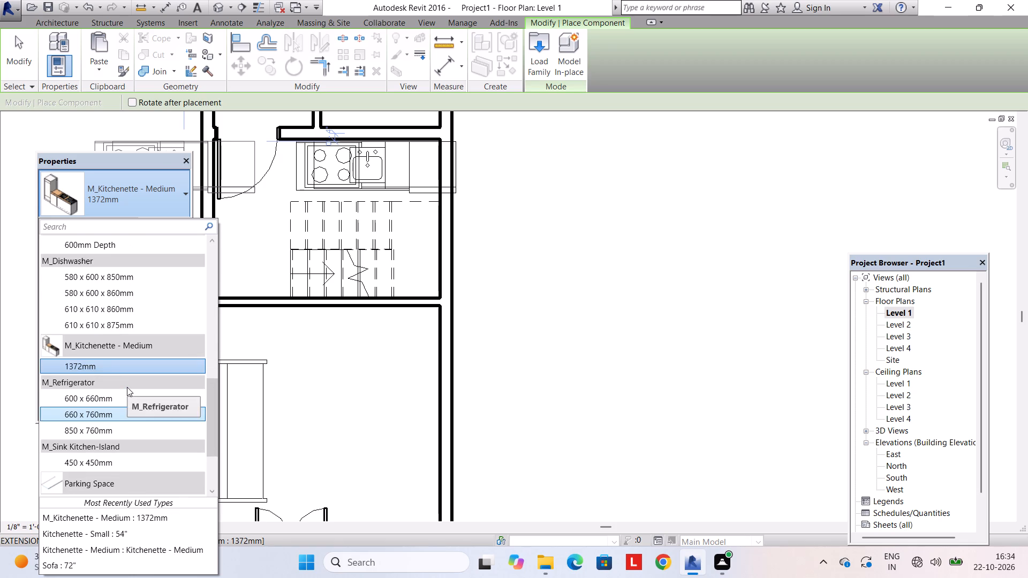
pyautogui.scroll(7, 127, 387)
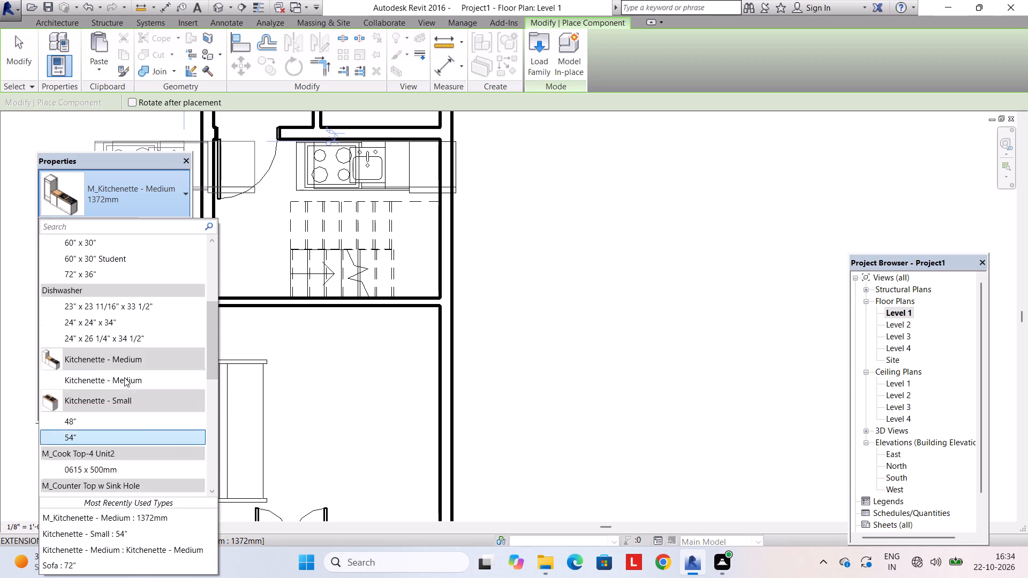
pyautogui.scroll(7, 124, 377)
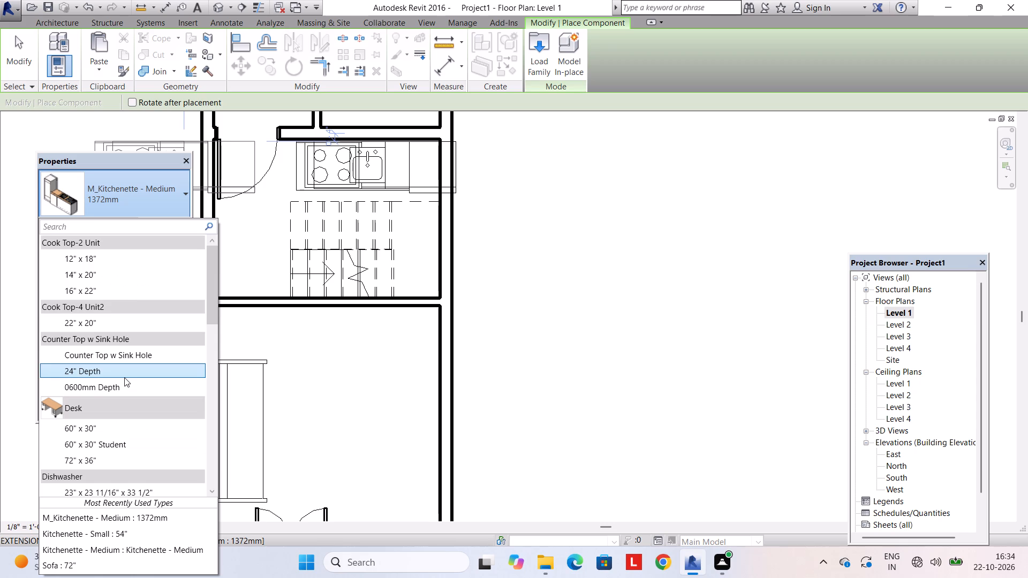
pyautogui.scroll(5, 124, 377)
# Start loading a component family and browse to the Seating folder under Furniture in the US Imperial library.
pyautogui.click(545, 67)
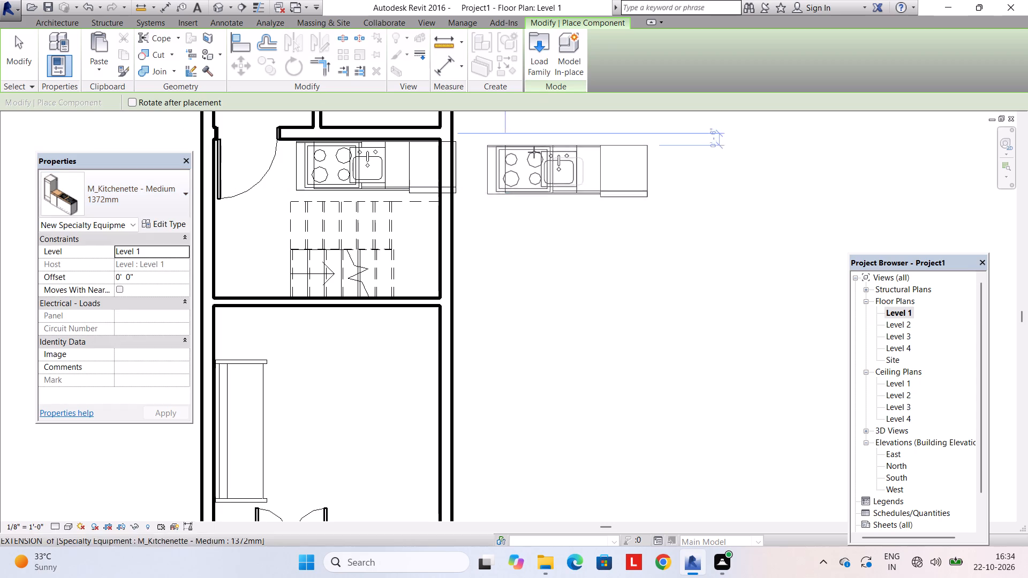
pyautogui.click(538, 65)
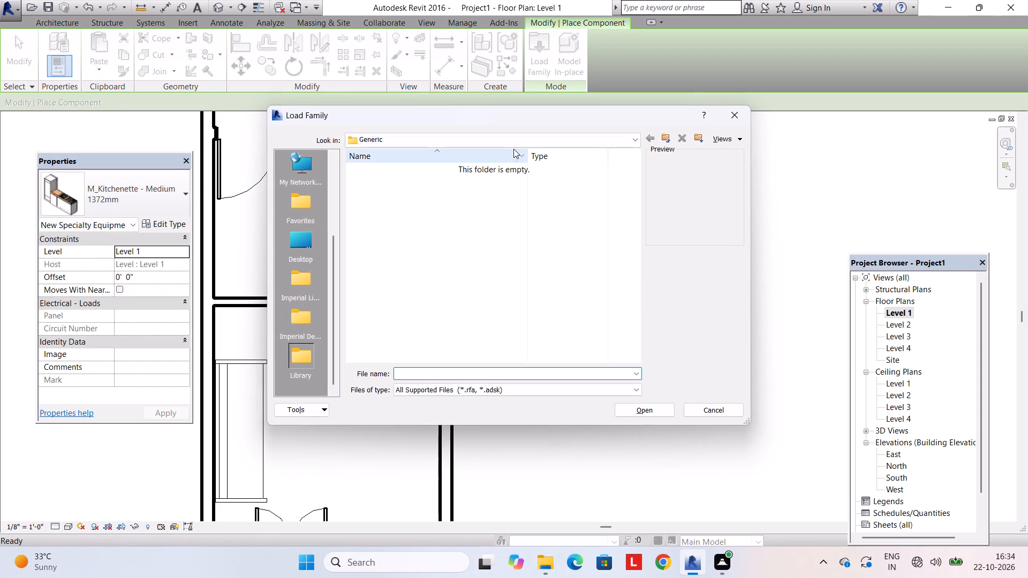
pyautogui.click(513, 143)
pyautogui.click(459, 214)
pyautogui.doubleClick(455, 192)
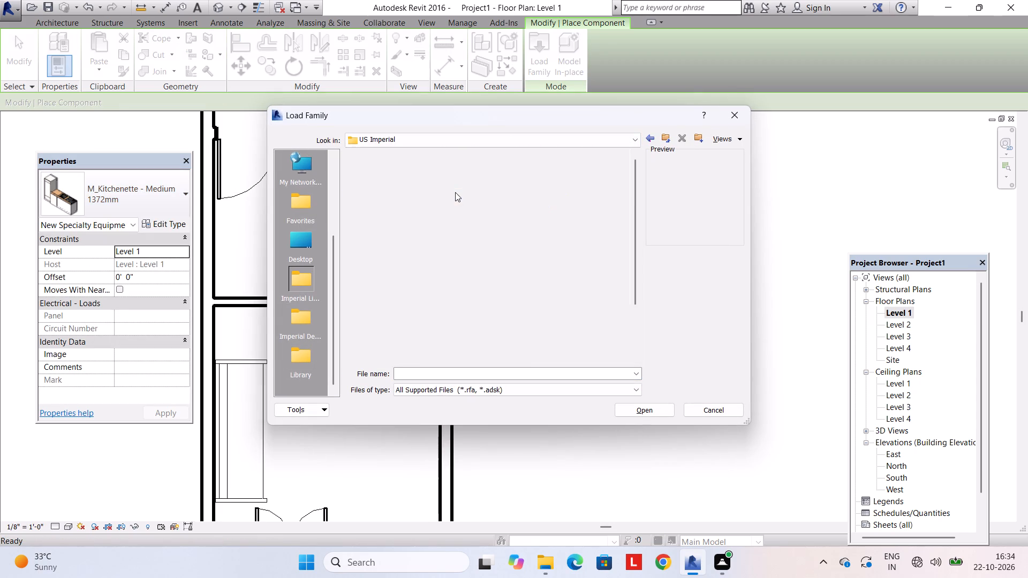
pyautogui.scroll(-5, 451, 268)
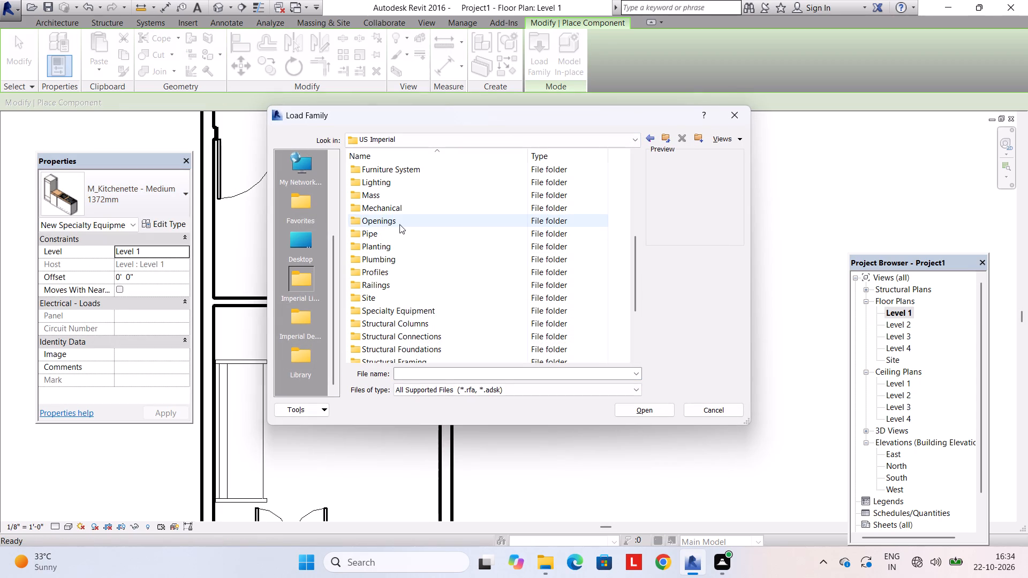
pyautogui.scroll(1, 406, 233)
pyautogui.doubleClick(403, 201)
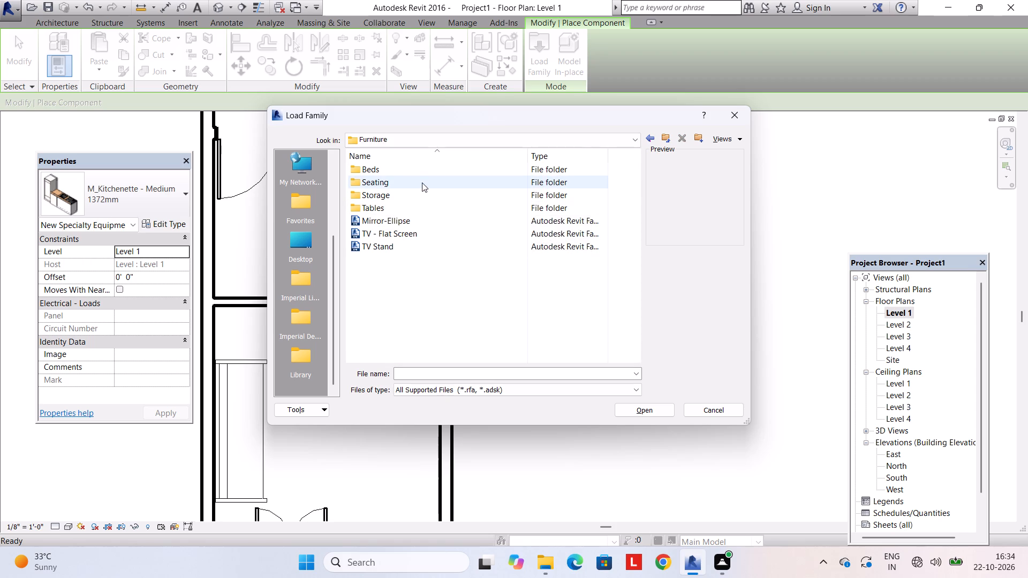
pyautogui.doubleClick(422, 182)
# Preview the sofa, chair and bench families in the Seating folder and load Chair-Corbu.
pyautogui.click(400, 325)
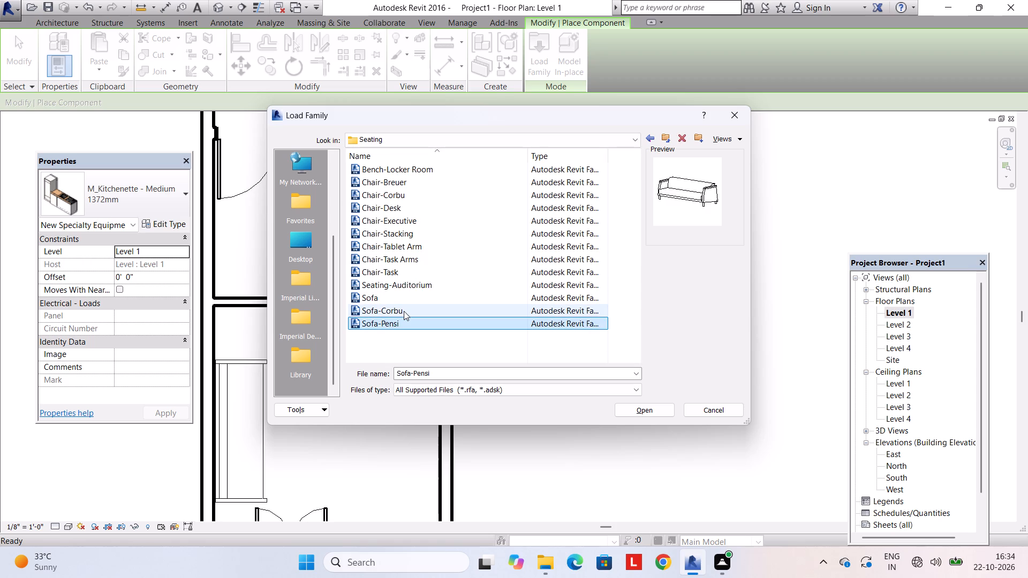
pyautogui.click(404, 310)
pyautogui.click(393, 289)
pyautogui.click(391, 292)
pyautogui.click(398, 280)
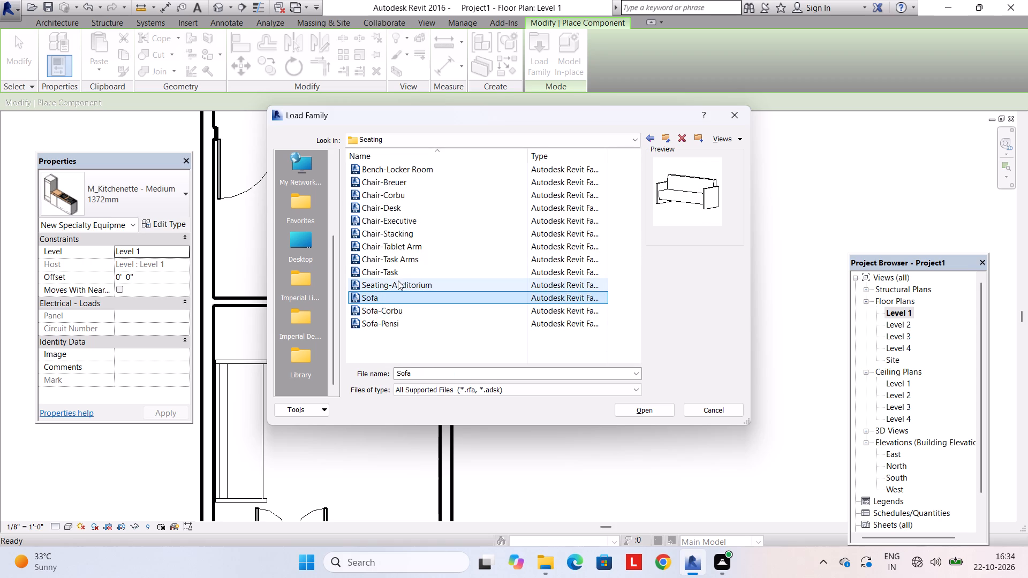
pyautogui.click(397, 274)
pyautogui.click(405, 262)
pyautogui.click(405, 251)
pyautogui.click(405, 238)
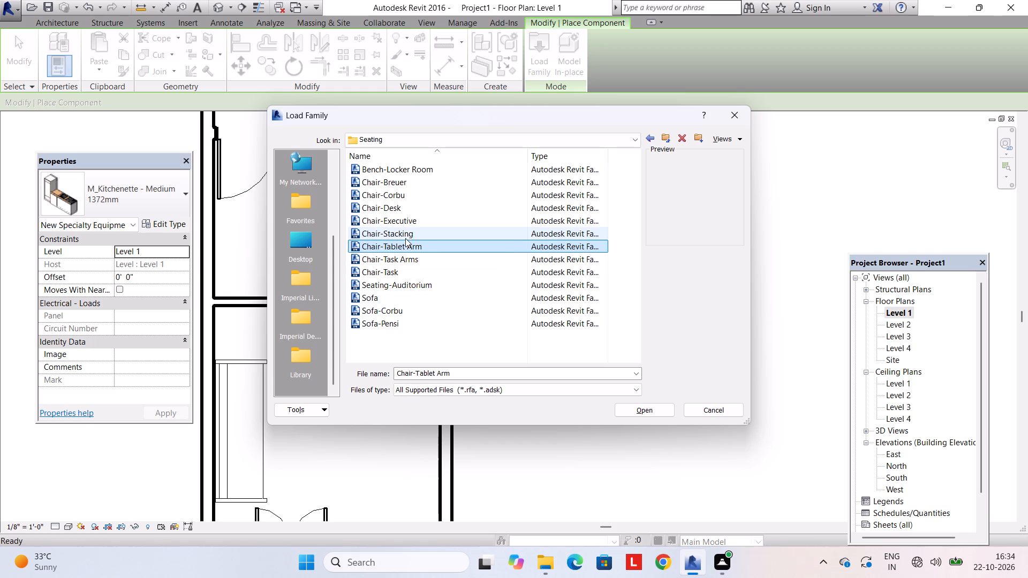
pyautogui.click(405, 224)
pyautogui.click(406, 214)
pyautogui.click(402, 215)
pyautogui.click(394, 208)
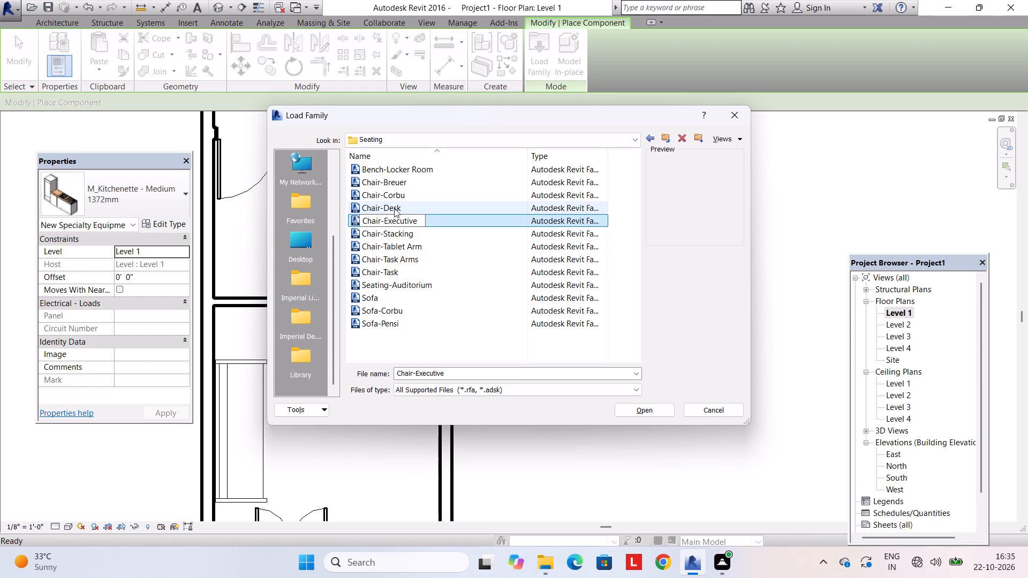
pyautogui.click(397, 195)
pyautogui.click(398, 185)
pyautogui.click(403, 171)
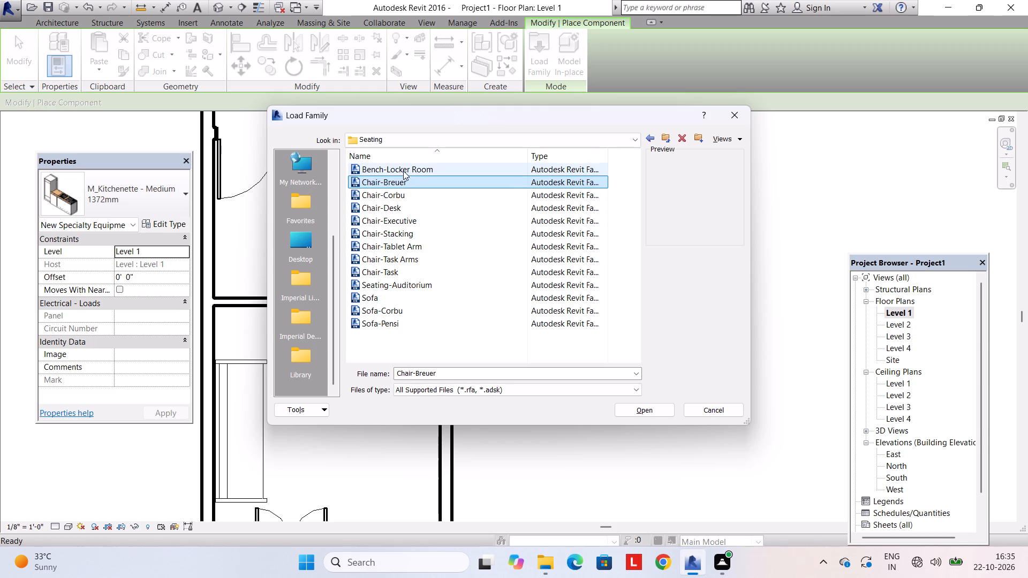
pyautogui.click(399, 186)
pyautogui.click(395, 201)
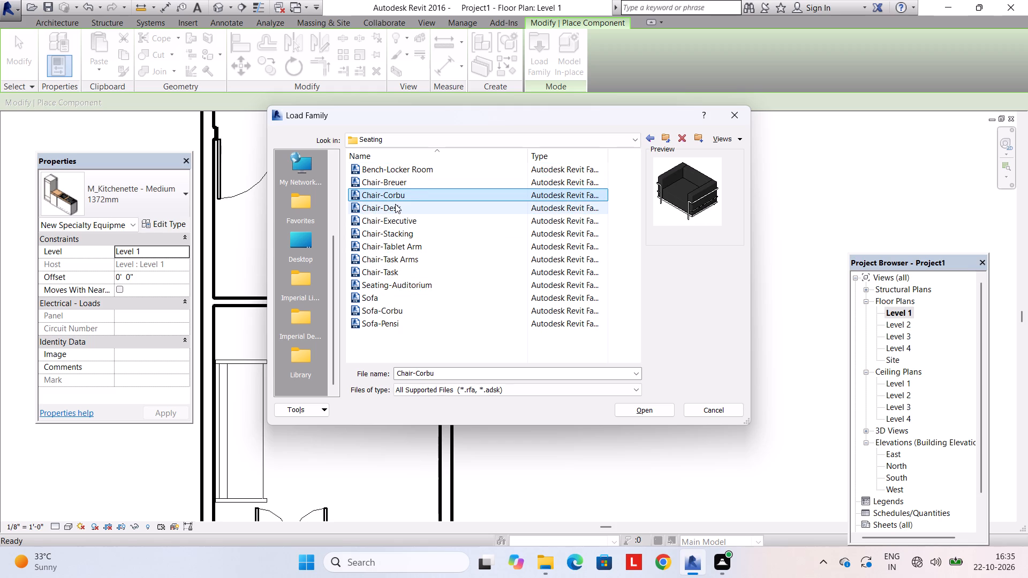
pyautogui.click(648, 407)
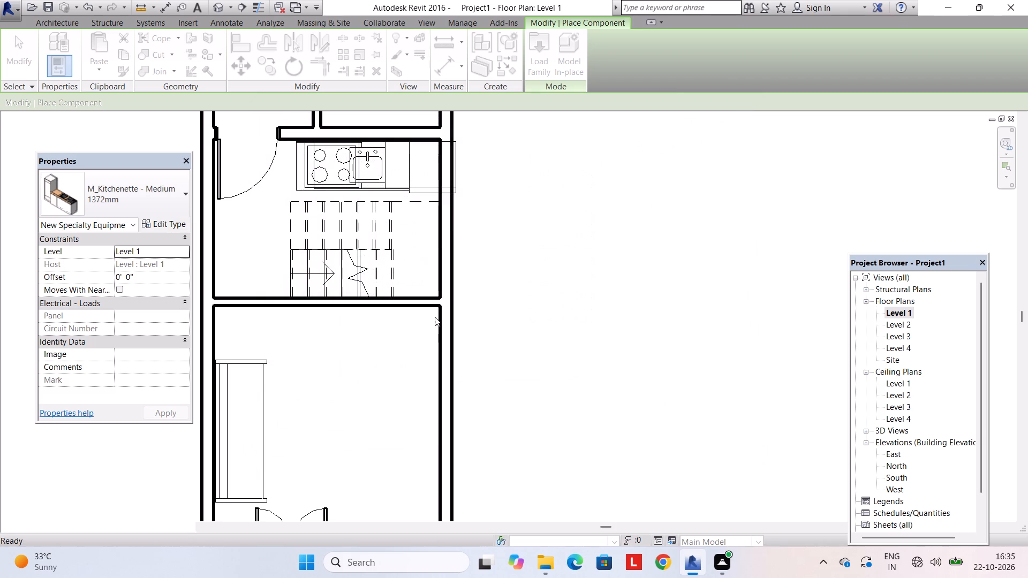
# Place one Chair-Corbu in the sofa room along the stair room's partition wall, about 1' 9" from the exterior wall opposite the sofa.
pyautogui.scroll(3, 364, 340)
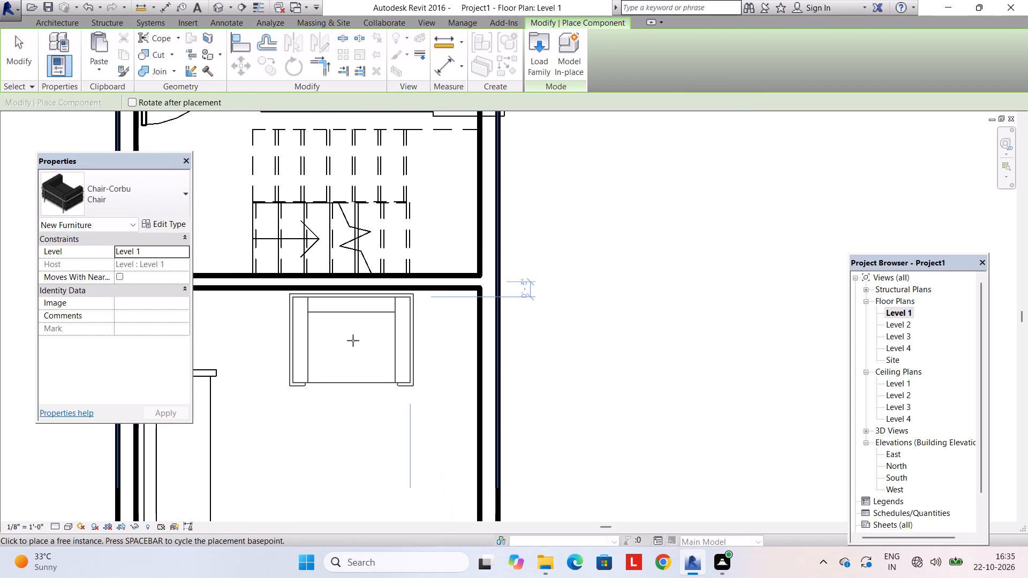
pyautogui.click(366, 340)
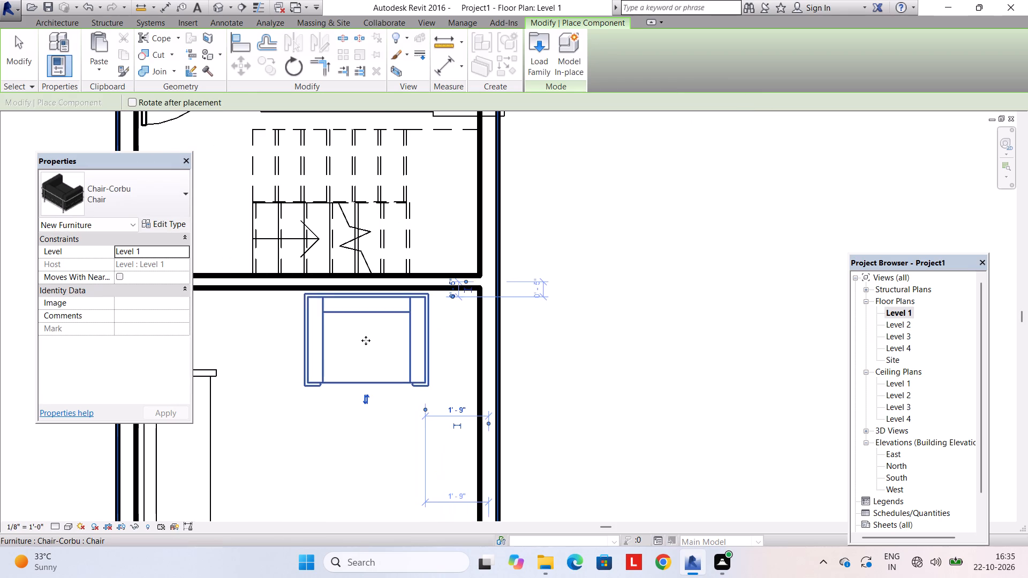
pyautogui.press('Escape')
pyautogui.press('Escape')
# Create a new material named cloth from the Cushion Material property of the placed Chair-Corbu's type.
pyautogui.click(324, 303)
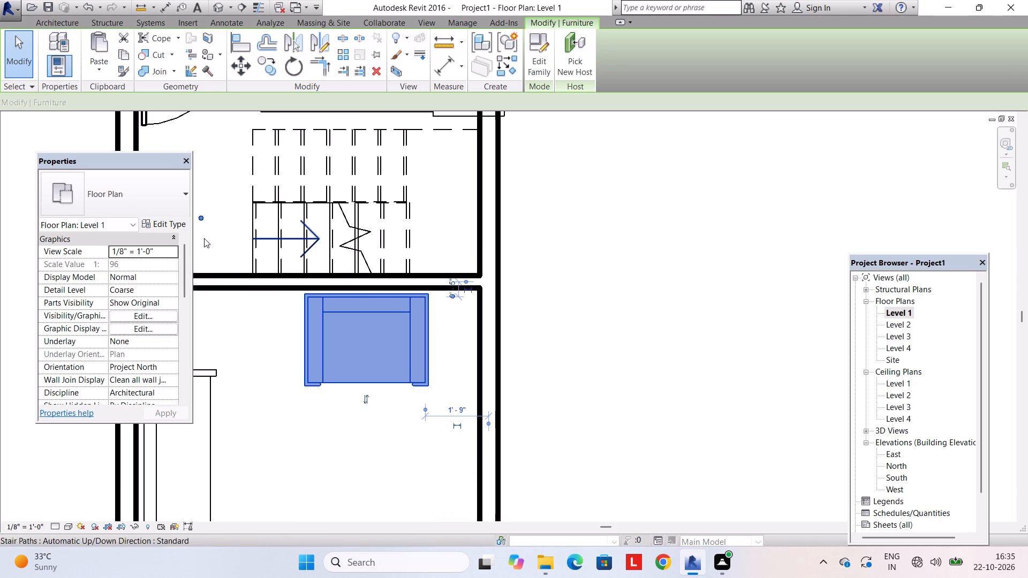
pyautogui.click(180, 225)
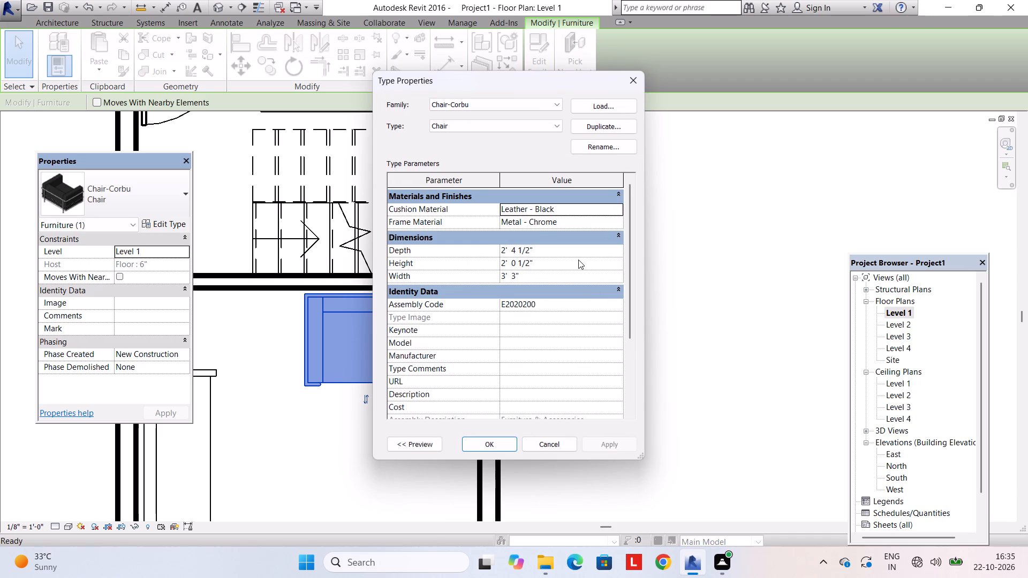
pyautogui.click(618, 210)
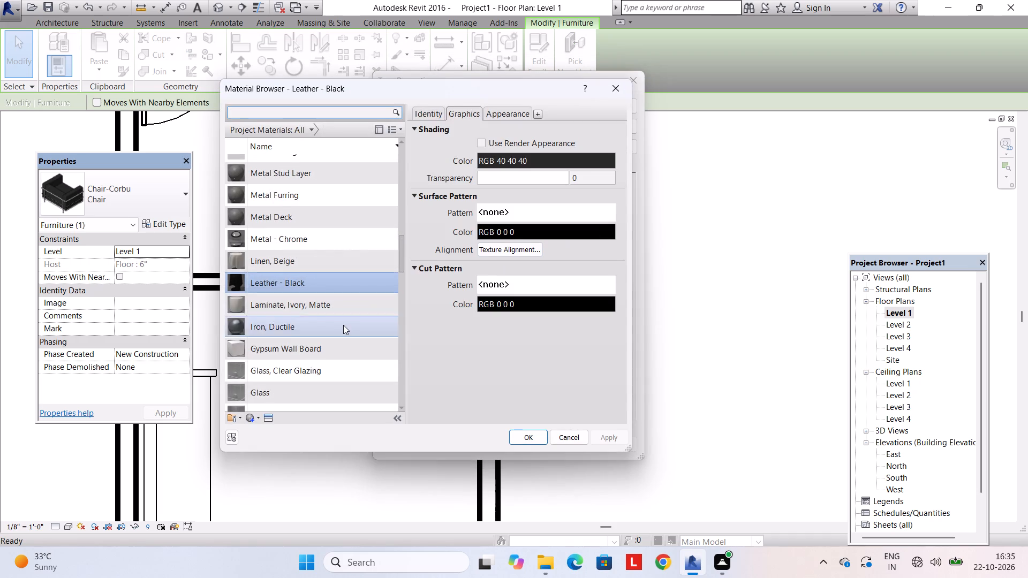
pyautogui.scroll(-5, 292, 307)
pyautogui.scroll(6, 292, 307)
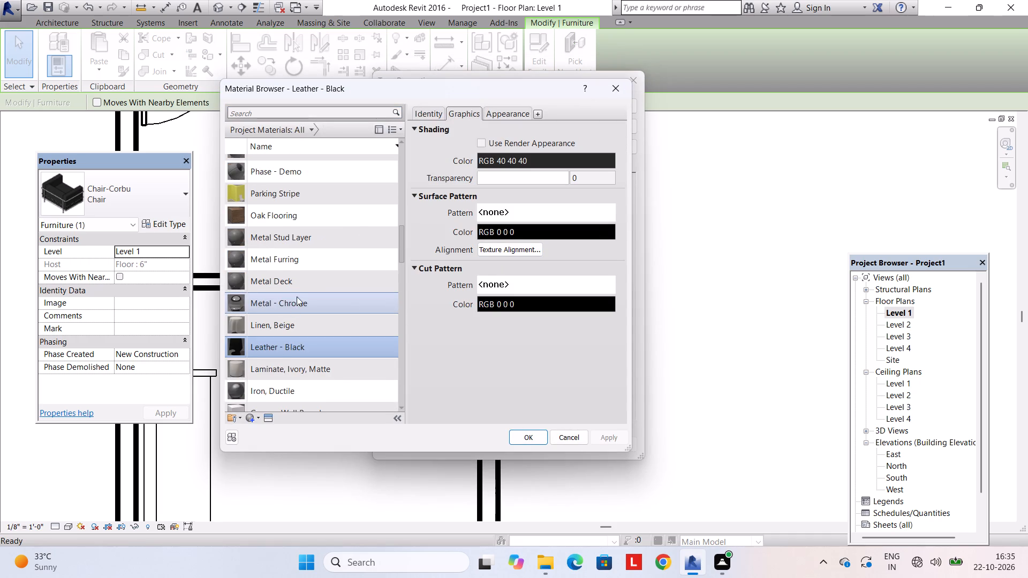
pyautogui.click(247, 418)
pyautogui.click(276, 432)
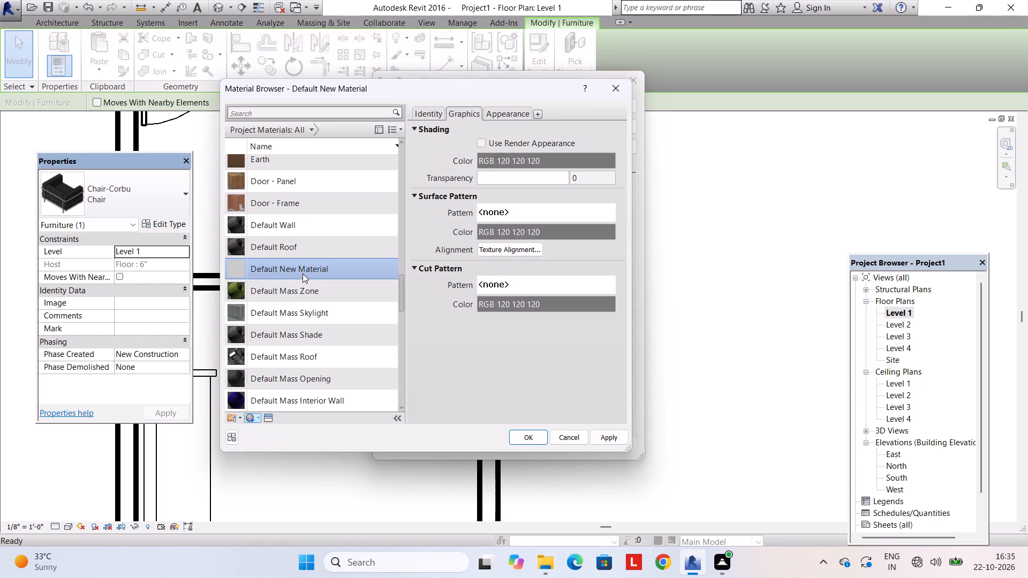
pyautogui.rightClick(303, 273)
pyautogui.click(322, 310)
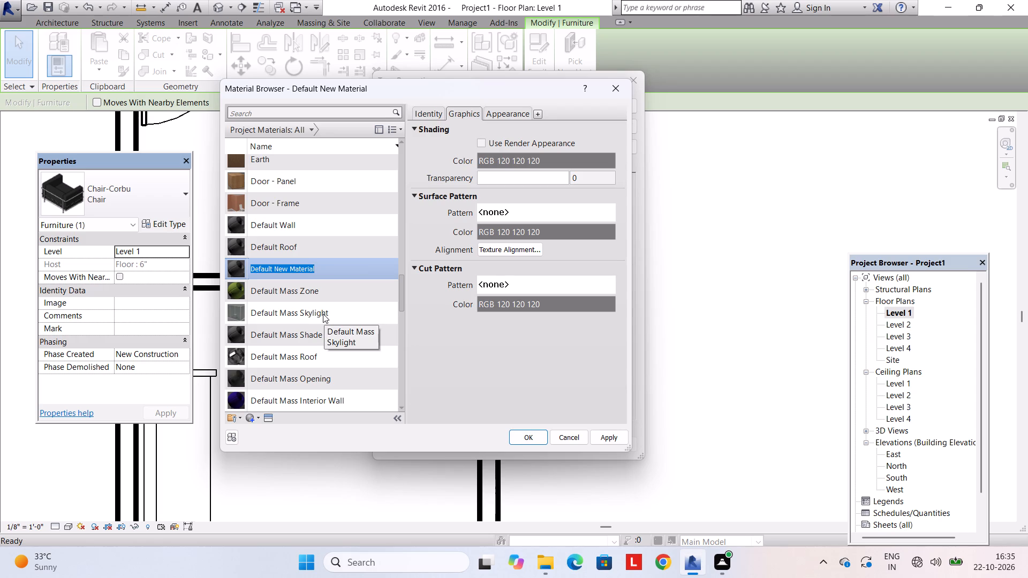
pyautogui.write('cloth')
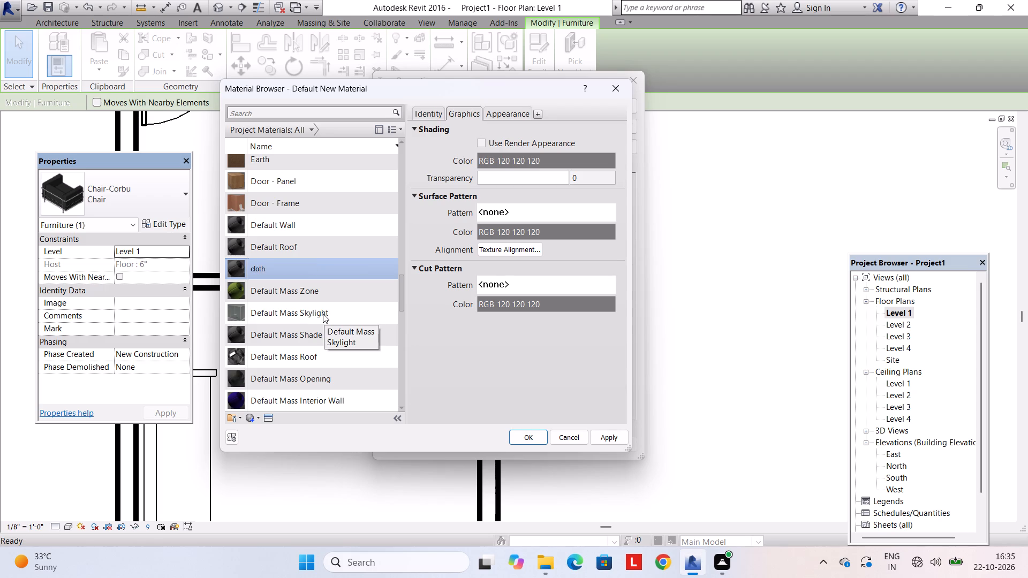
# Open the asset library for the cloth material, search it for fabric, and show the Appearance Library's Fabric assets.
pyautogui.click(268, 422)
pyautogui.click(771, 110)
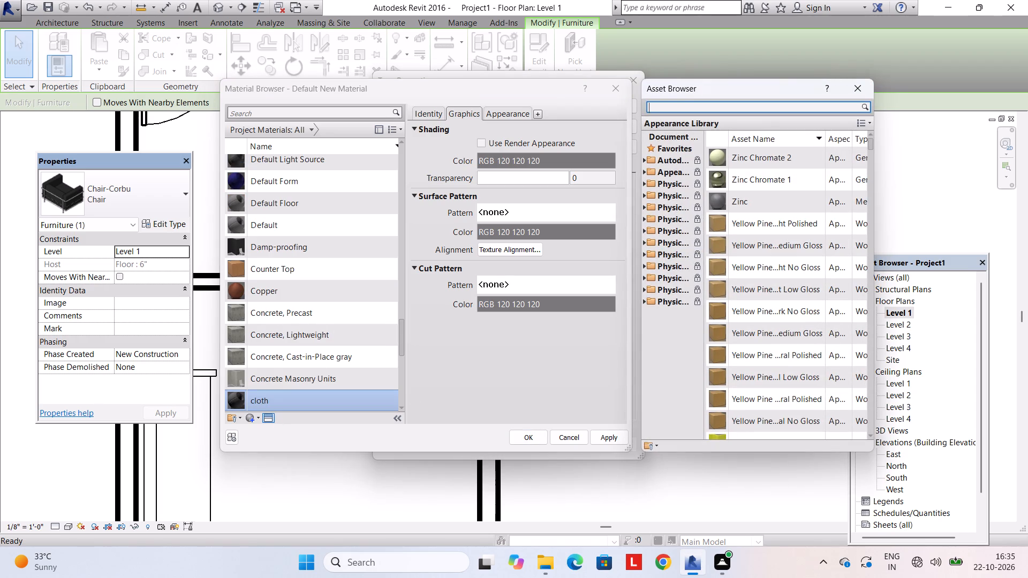
pyautogui.write('fabric')
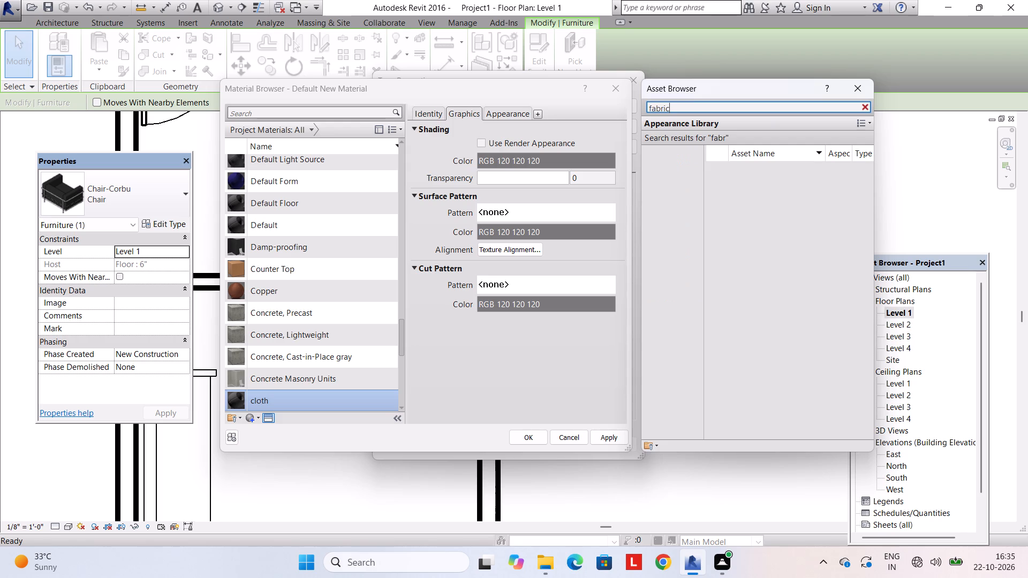
pyautogui.press('Return')
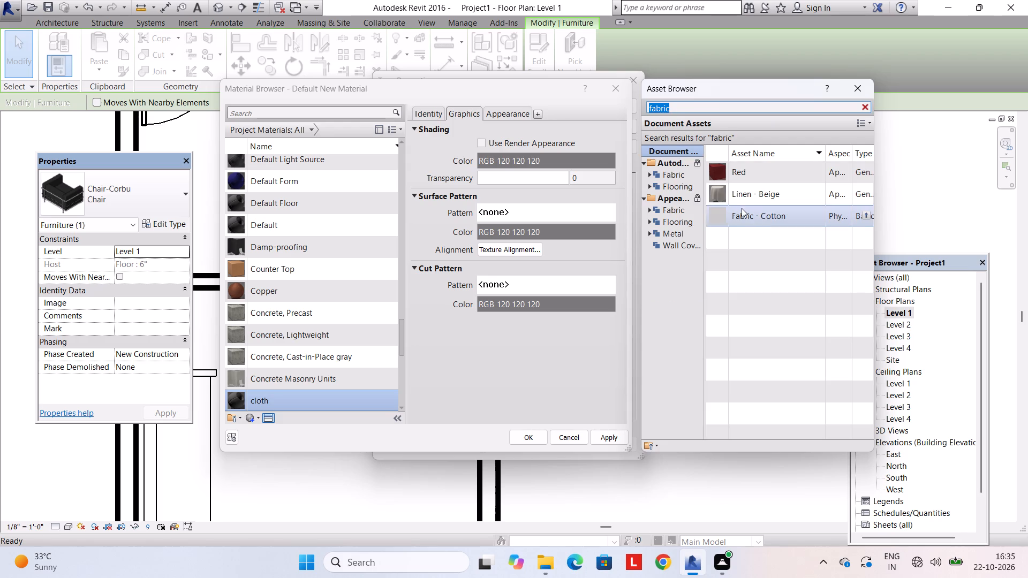
pyautogui.doubleClick(679, 207)
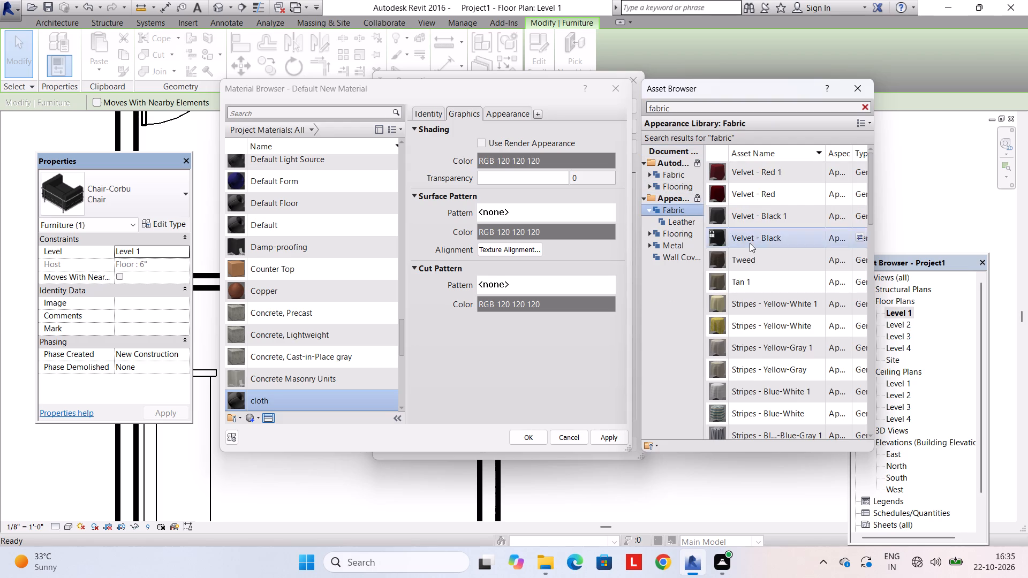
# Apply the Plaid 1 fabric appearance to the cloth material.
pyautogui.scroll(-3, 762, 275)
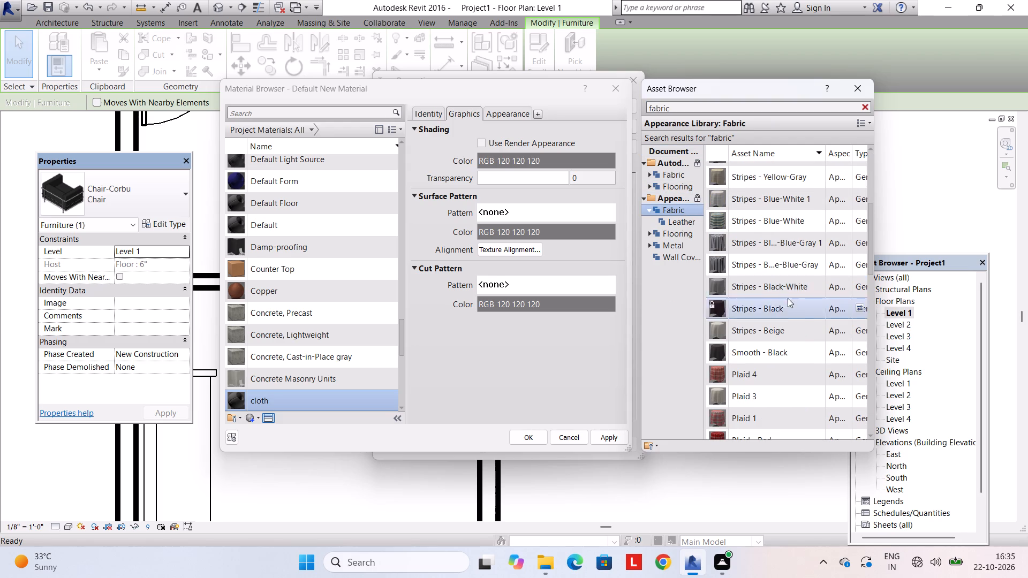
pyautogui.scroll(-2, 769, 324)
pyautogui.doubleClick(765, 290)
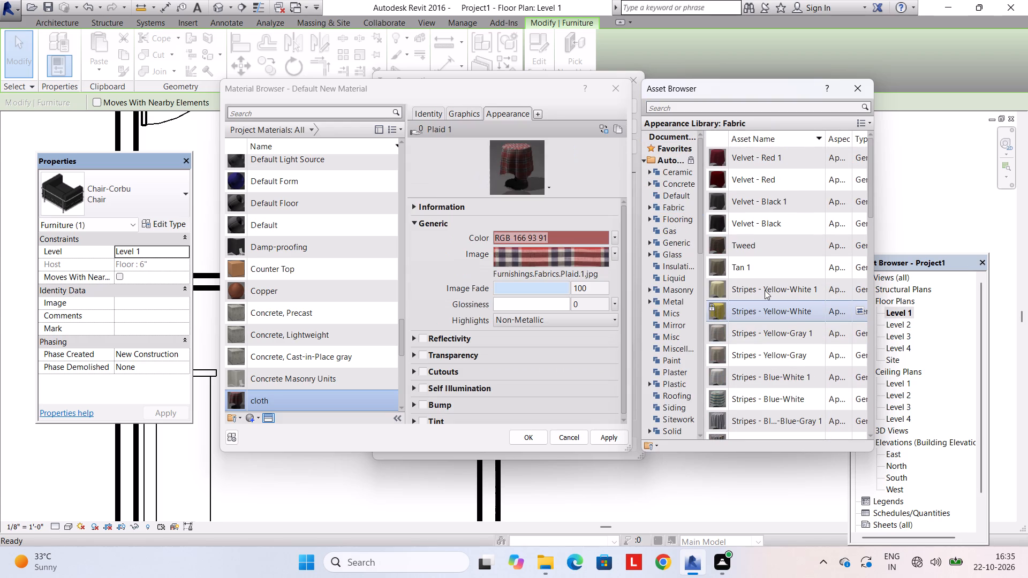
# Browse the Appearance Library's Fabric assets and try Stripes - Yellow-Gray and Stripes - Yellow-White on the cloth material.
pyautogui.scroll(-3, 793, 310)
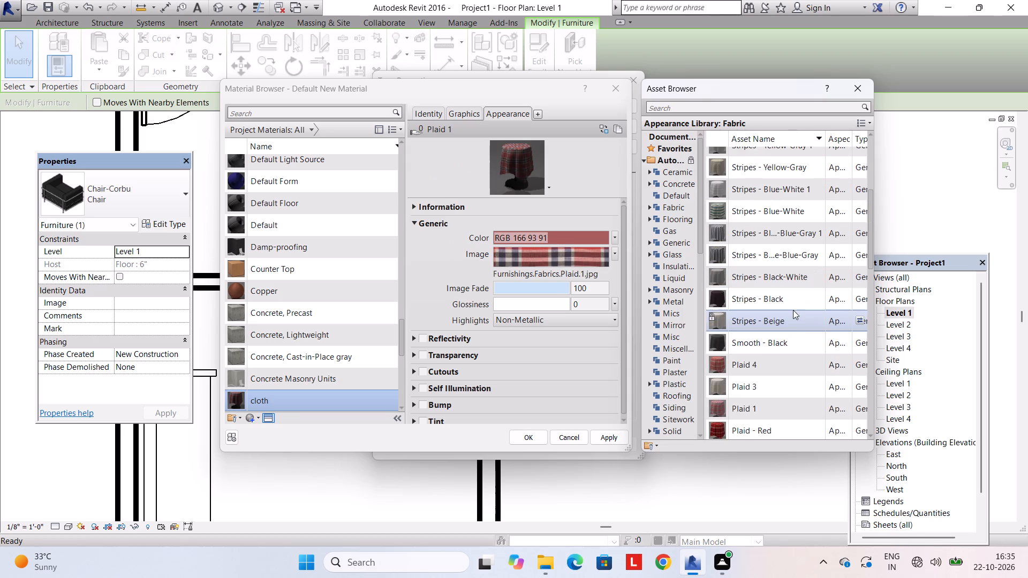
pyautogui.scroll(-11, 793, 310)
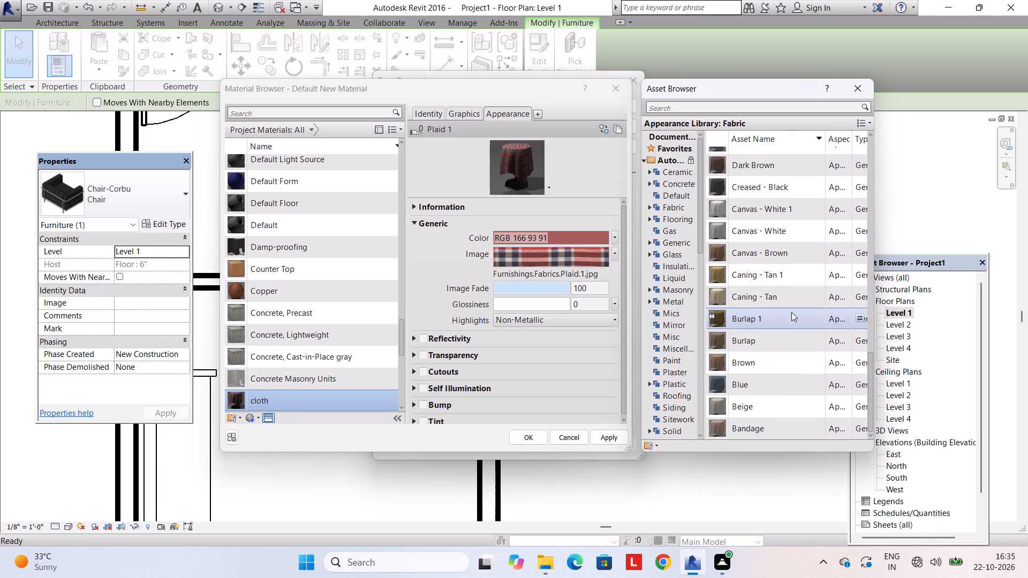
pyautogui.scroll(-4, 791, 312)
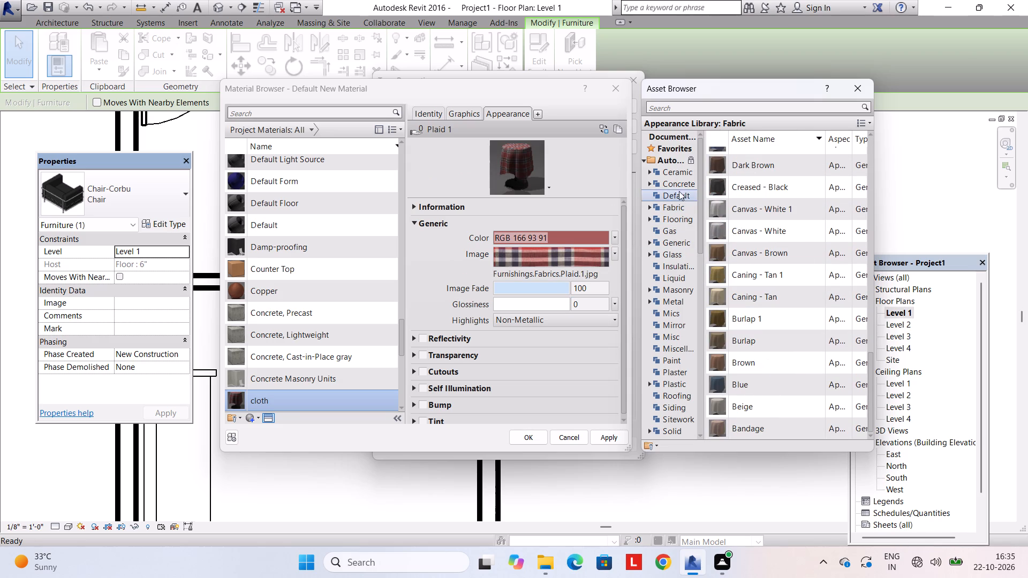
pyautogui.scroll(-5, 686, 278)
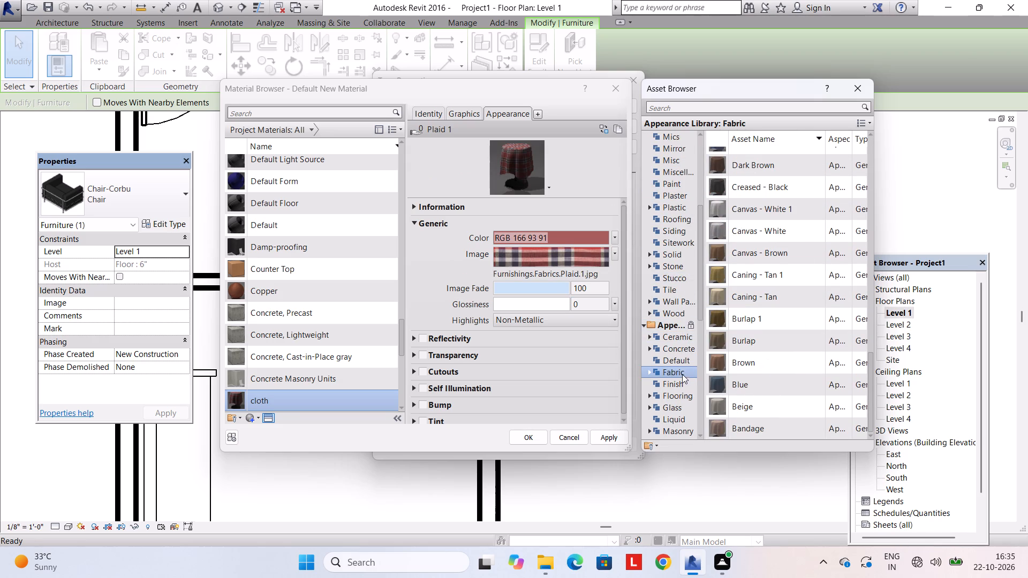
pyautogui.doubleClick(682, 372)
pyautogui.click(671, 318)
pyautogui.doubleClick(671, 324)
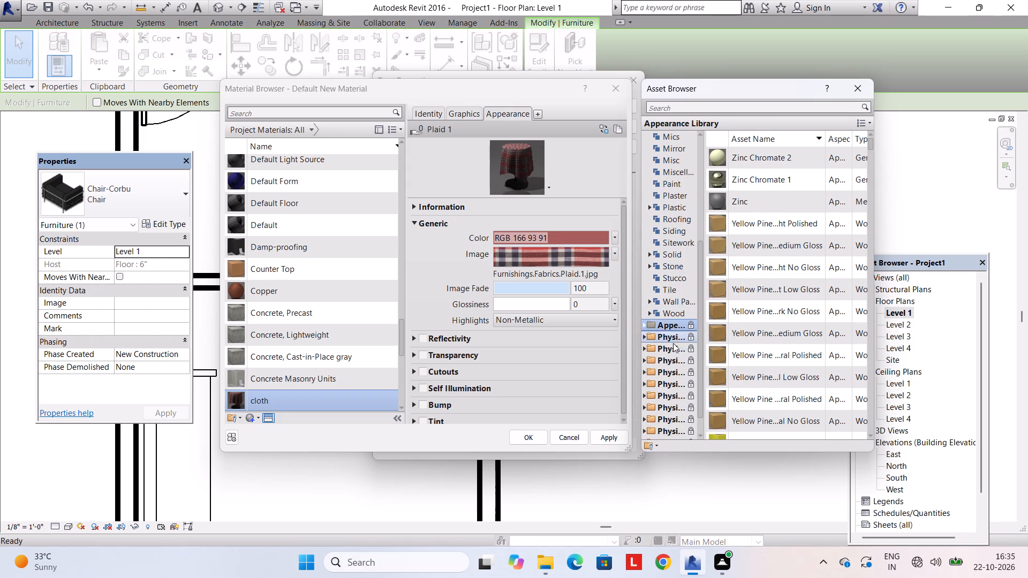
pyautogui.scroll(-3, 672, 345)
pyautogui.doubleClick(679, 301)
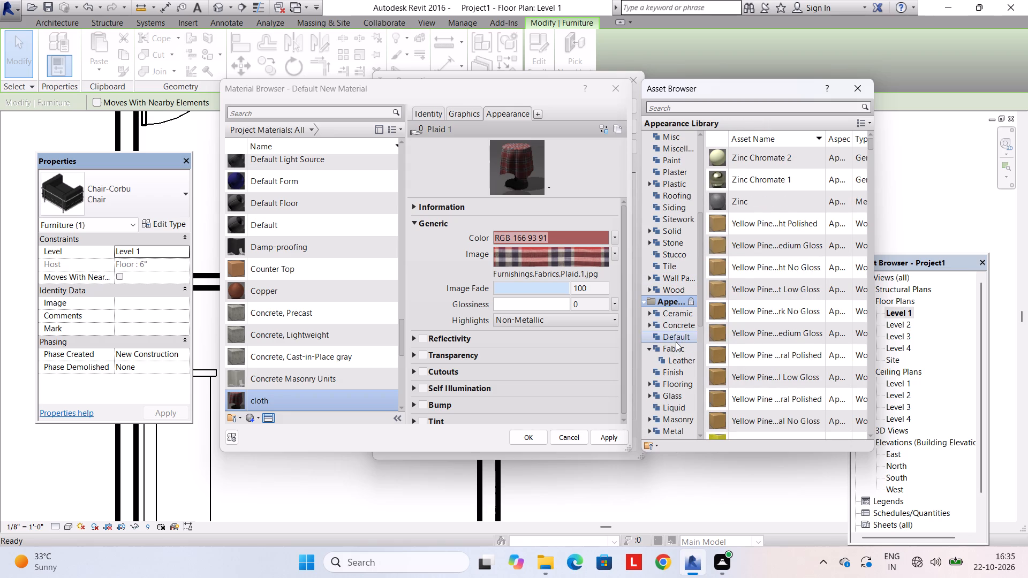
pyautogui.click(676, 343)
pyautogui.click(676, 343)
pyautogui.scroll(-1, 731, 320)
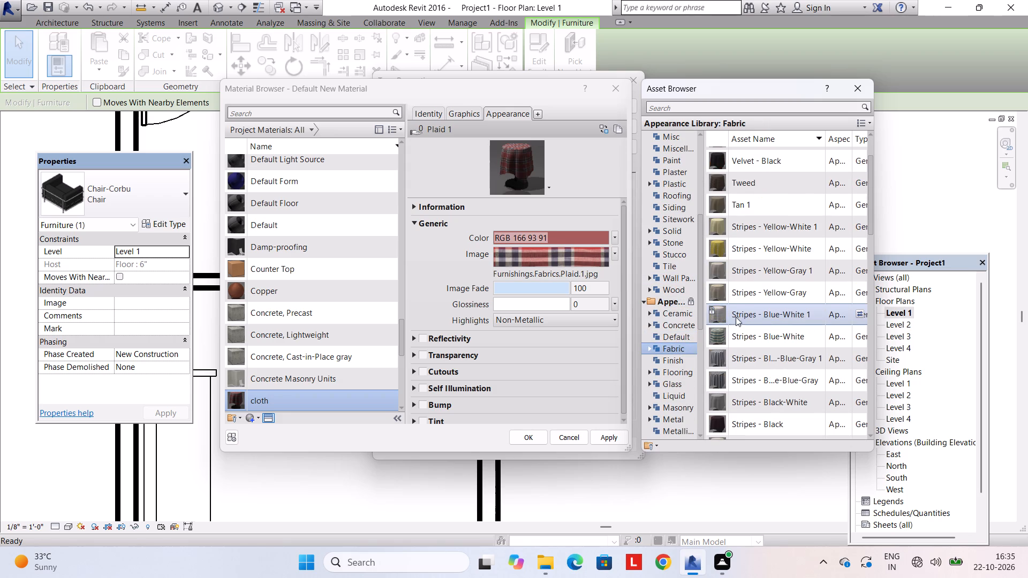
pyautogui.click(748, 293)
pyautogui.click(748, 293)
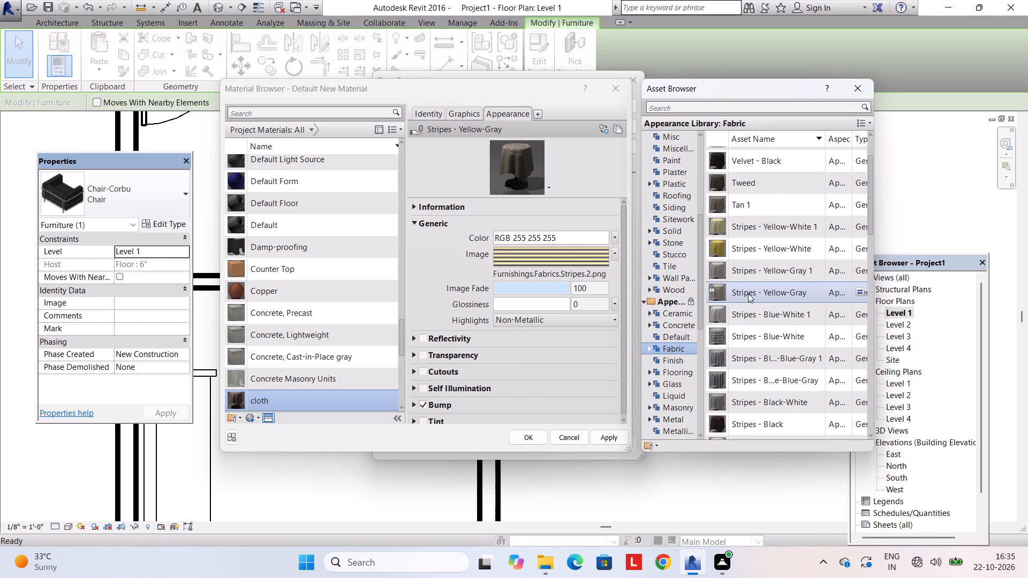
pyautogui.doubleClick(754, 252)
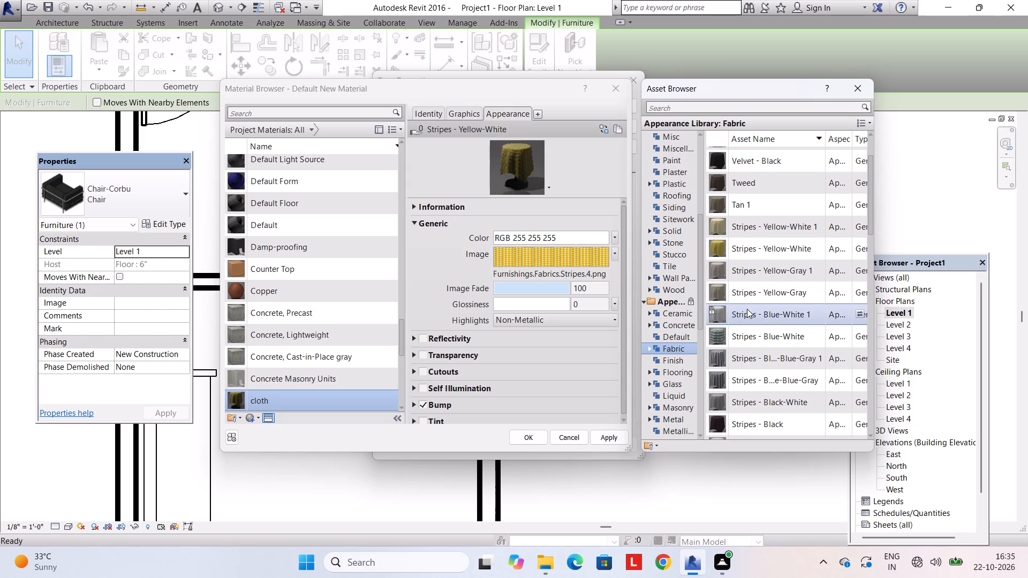
# Give the cloth material the Pebbled - Mauve fabric appearance and accept it as the Chair-Corbu type's Cushion Material.
pyautogui.scroll(-6, 765, 310)
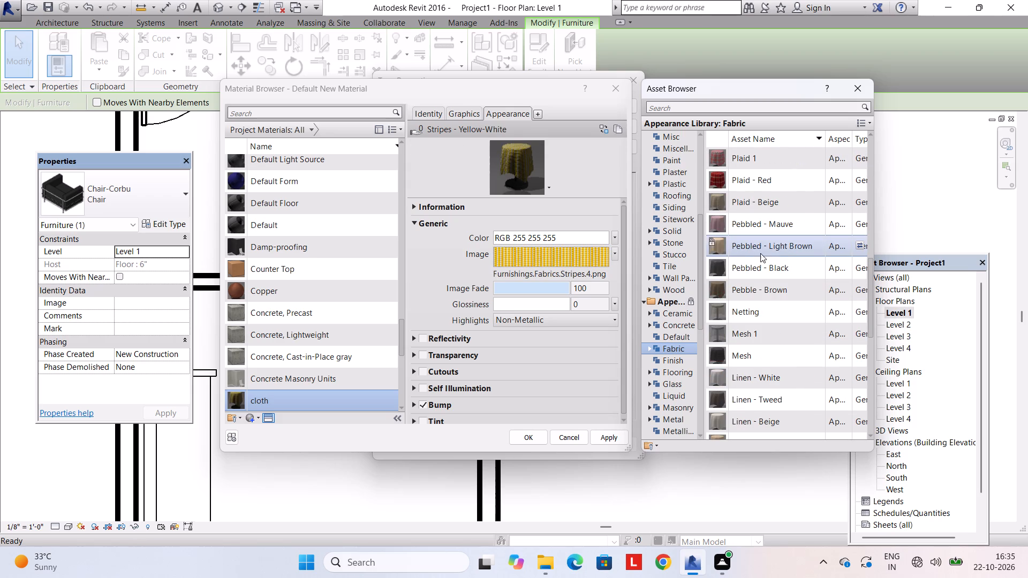
pyautogui.doubleClick(760, 252)
pyautogui.doubleClick(760, 225)
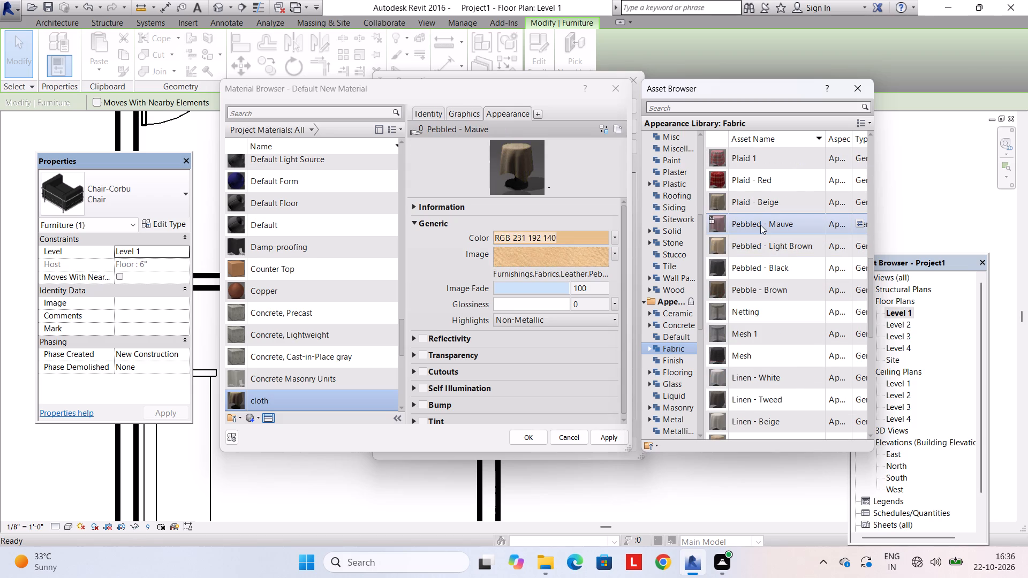
pyautogui.click(526, 436)
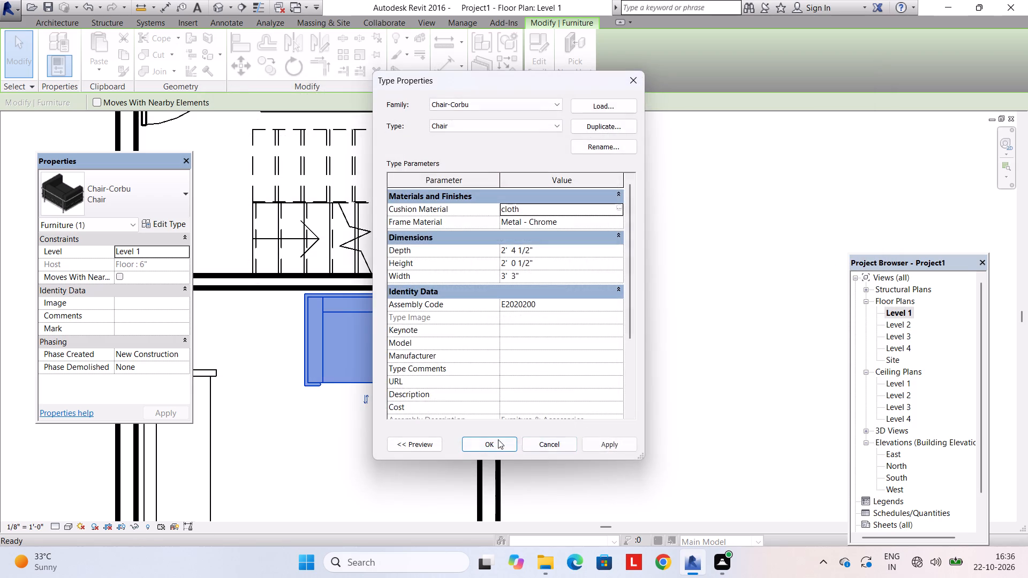
pyautogui.click(498, 439)
pyautogui.press('Escape')
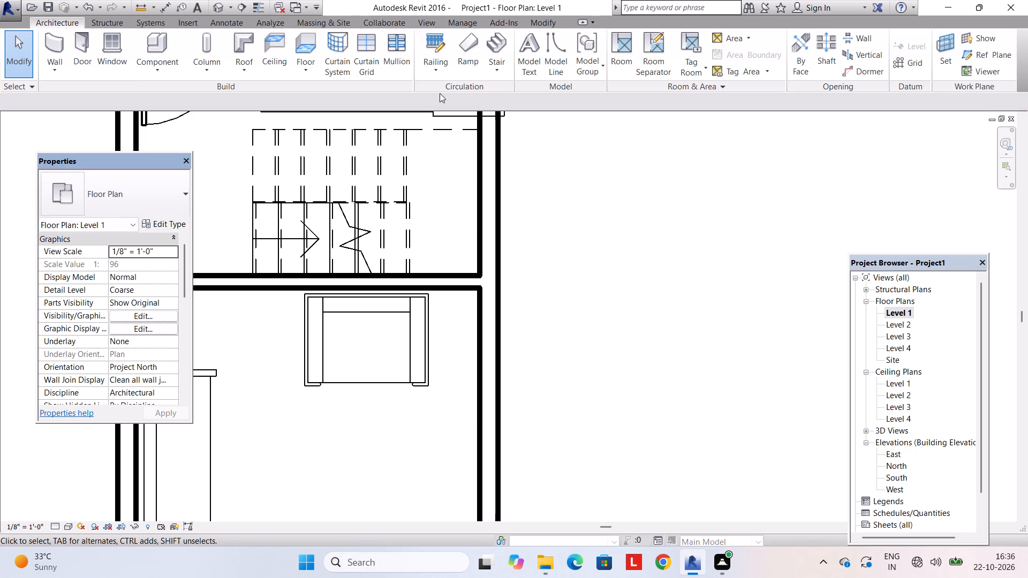
# Open the 3D view and examine the Chair-Corbu's cushion finish and the seating arrangement in the sofa room.
pyautogui.click(419, 27)
pyautogui.click(368, 44)
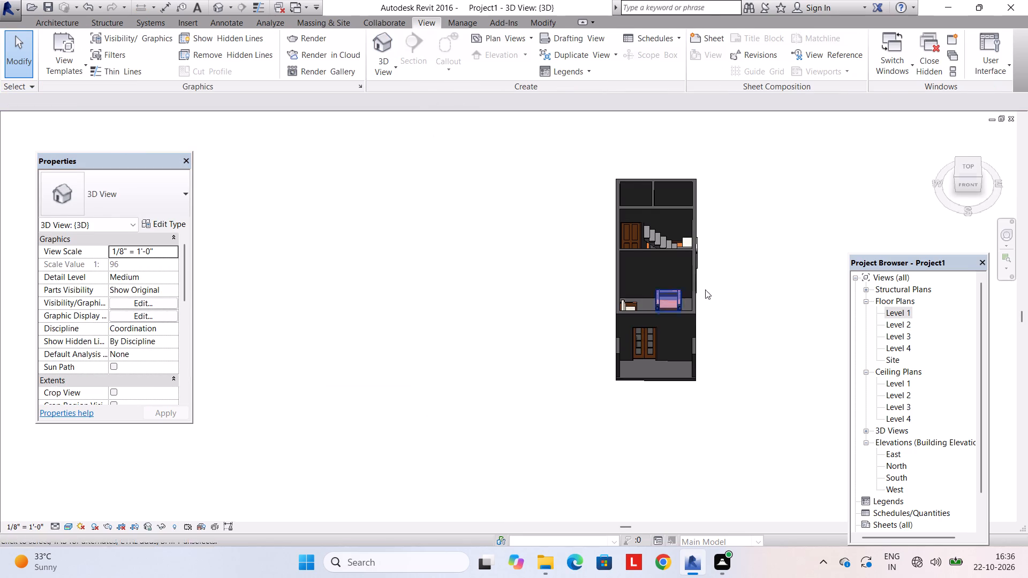
pyautogui.scroll(5, 708, 290)
pyautogui.keyDown('shift'); pyautogui.moveTo(619, 314); pyautogui.dragTo(686, 366, button='middle'); pyautogui.keyUp('shift')
pyautogui.scroll(9, 673, 317)
pyautogui.keyDown('shift'); pyautogui.moveTo(678, 321); pyautogui.dragTo(642, 308, button='middle'); pyautogui.keyUp('shift')
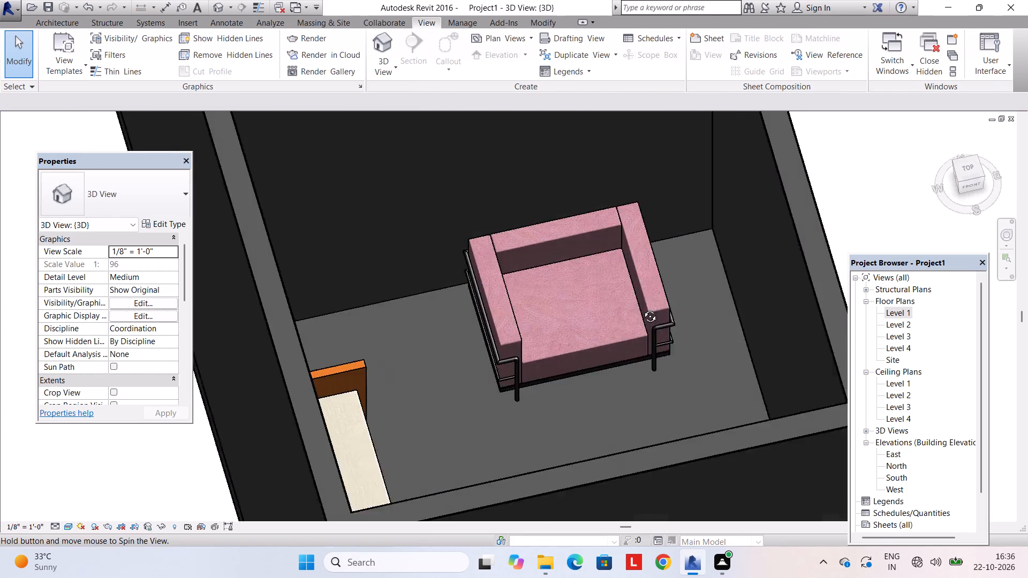
pyautogui.keyDown('shift'); pyautogui.moveTo(642, 308); pyautogui.dragTo(625, 298, button='middle'); pyautogui.keyUp('shift')
pyautogui.scroll(13, 578, 295)
pyautogui.scroll(-10, 565, 299)
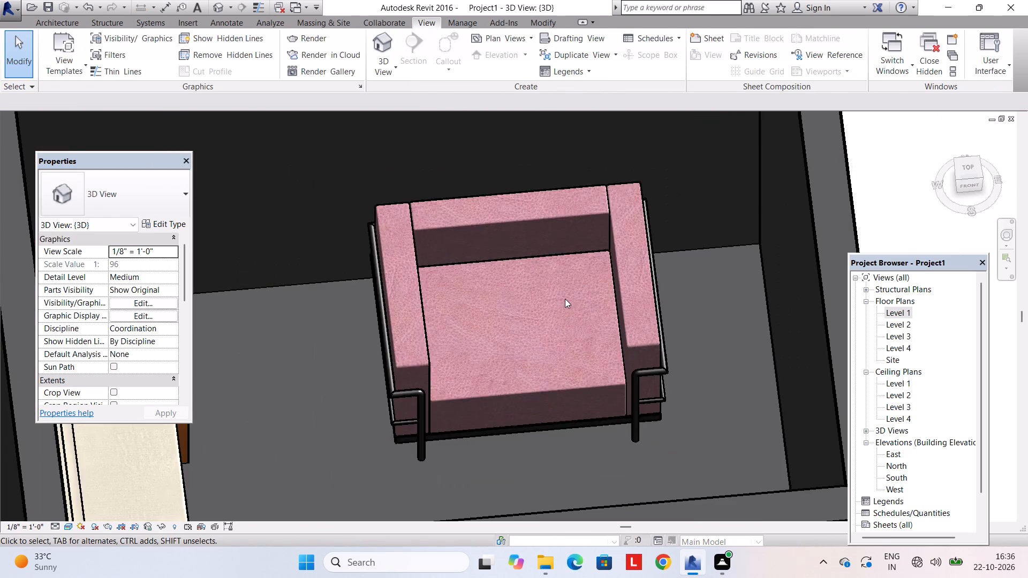
pyautogui.scroll(-2, 565, 299)
pyautogui.moveTo(565, 299); pyautogui.dragTo(586, 304, button='middle')
pyautogui.scroll(-7, 586, 304)
pyautogui.moveTo(585, 312); pyautogui.dragTo(450, 320, button='middle')
pyautogui.scroll(3, 372, 275)
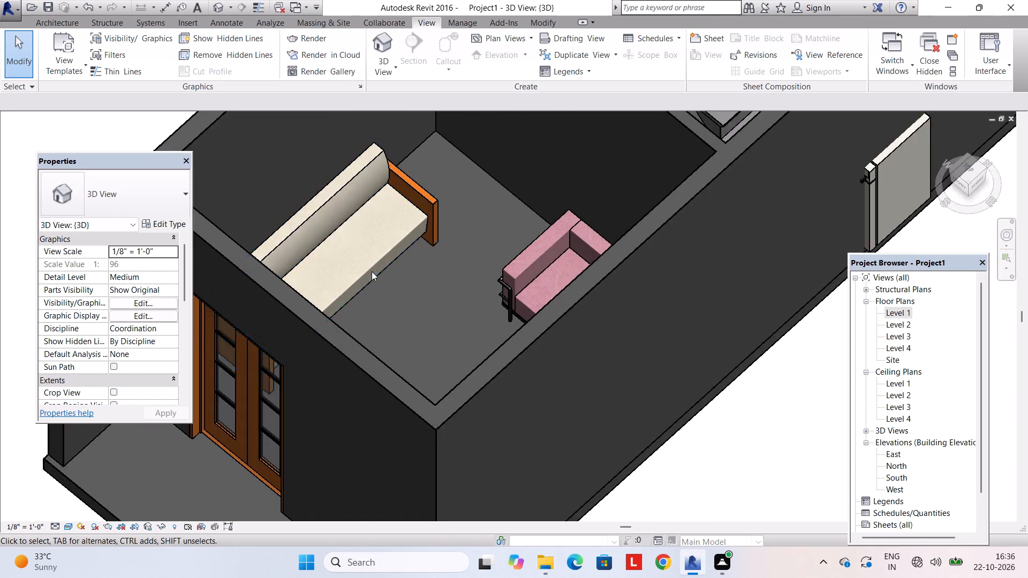
pyautogui.scroll(4, 372, 271)
pyautogui.keyDown('shift'); pyautogui.moveTo(368, 275); pyautogui.dragTo(329, 280, button='middle'); pyautogui.keyUp('shift')
pyautogui.scroll(-7, 333, 268)
pyautogui.keyDown('shift'); pyautogui.moveTo(363, 249); pyautogui.dragTo(355, 254, button='middle'); pyautogui.keyUp('shift')
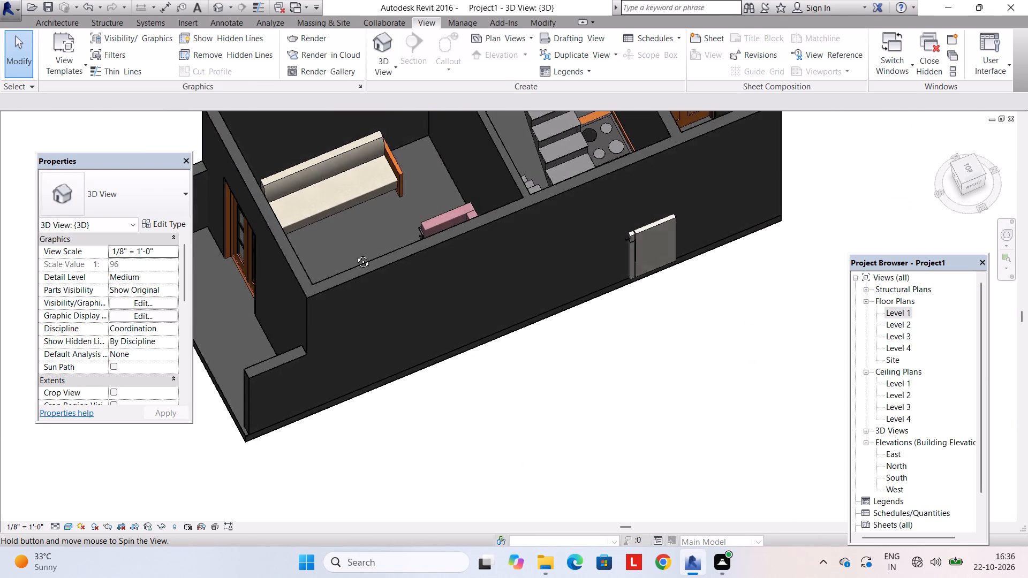
pyautogui.keyDown('shift'); pyautogui.moveTo(355, 254); pyautogui.dragTo(493, 220, button='middle'); pyautogui.keyUp('shift')
pyautogui.scroll(3, 482, 235)
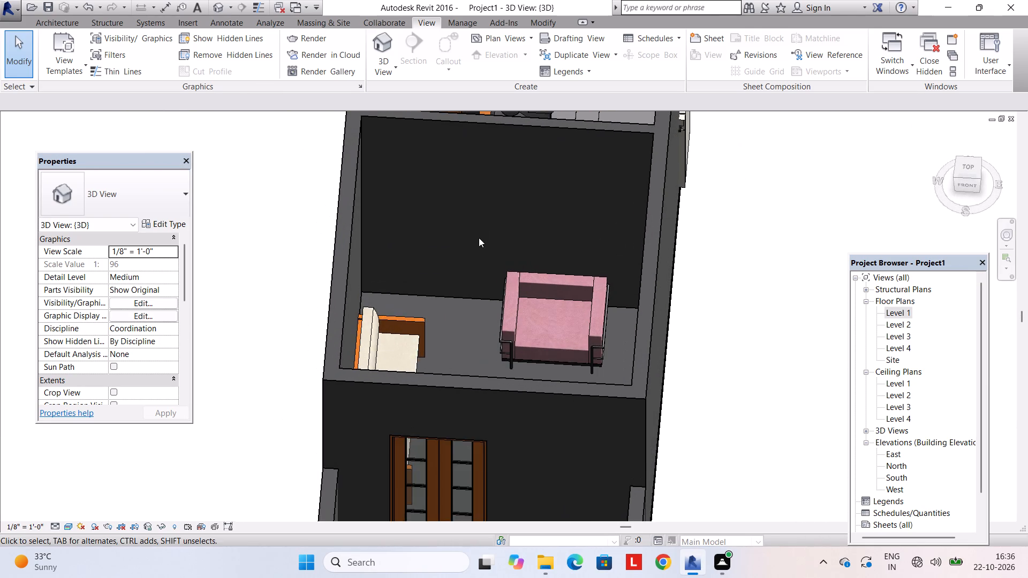
pyautogui.scroll(-7, 442, 245)
pyautogui.keyDown('shift'); pyautogui.moveTo(441, 265); pyautogui.dragTo(441, 280, button='middle'); pyautogui.keyUp('shift')
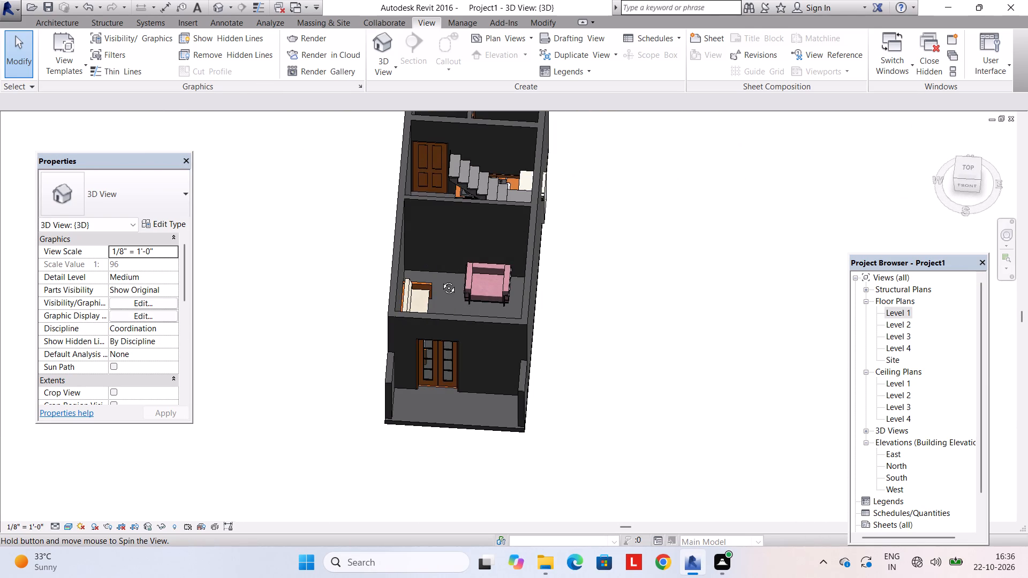
pyautogui.keyDown('shift'); pyautogui.moveTo(441, 280); pyautogui.dragTo(441, 303, button='middle'); pyautogui.keyUp('shift')
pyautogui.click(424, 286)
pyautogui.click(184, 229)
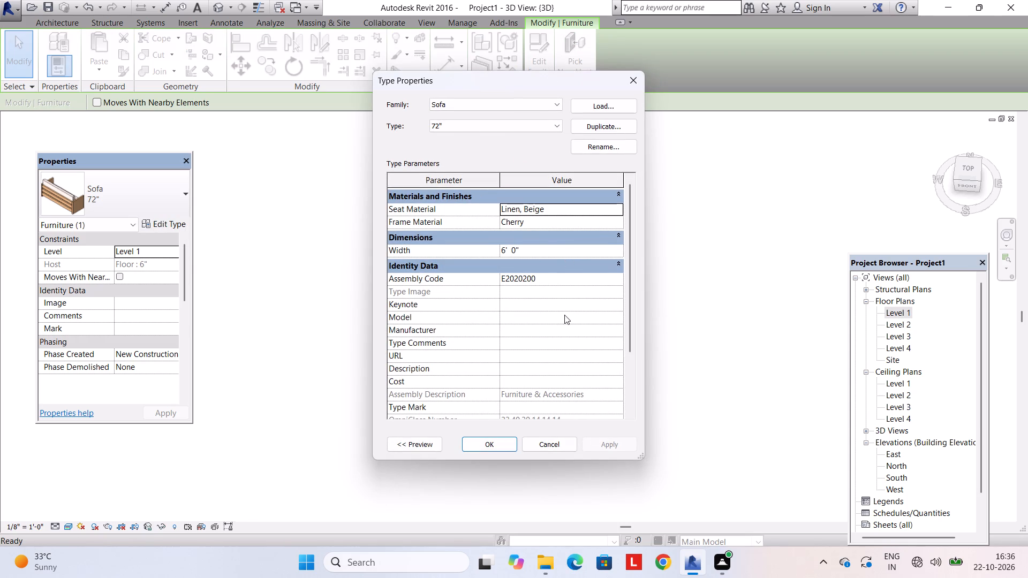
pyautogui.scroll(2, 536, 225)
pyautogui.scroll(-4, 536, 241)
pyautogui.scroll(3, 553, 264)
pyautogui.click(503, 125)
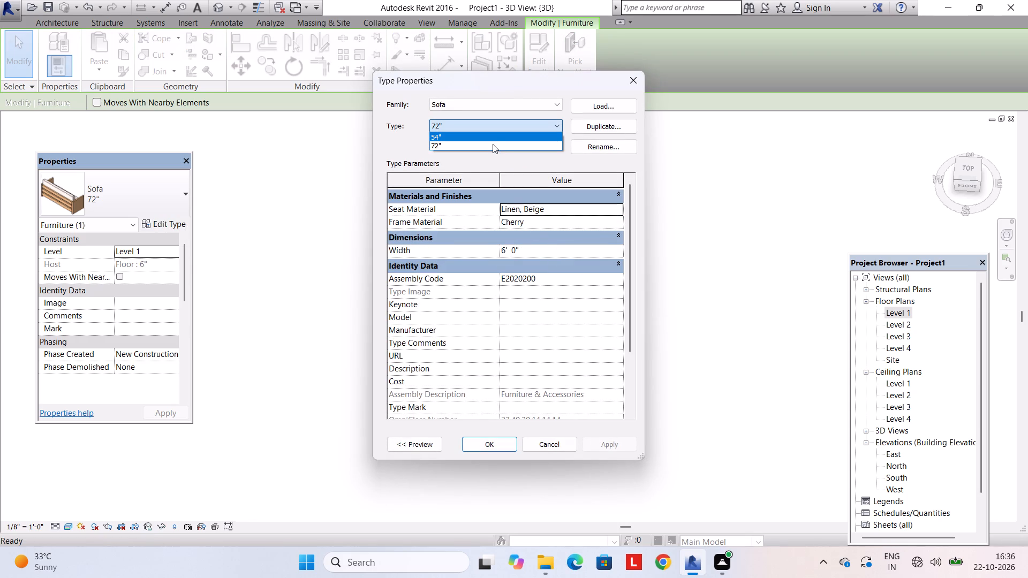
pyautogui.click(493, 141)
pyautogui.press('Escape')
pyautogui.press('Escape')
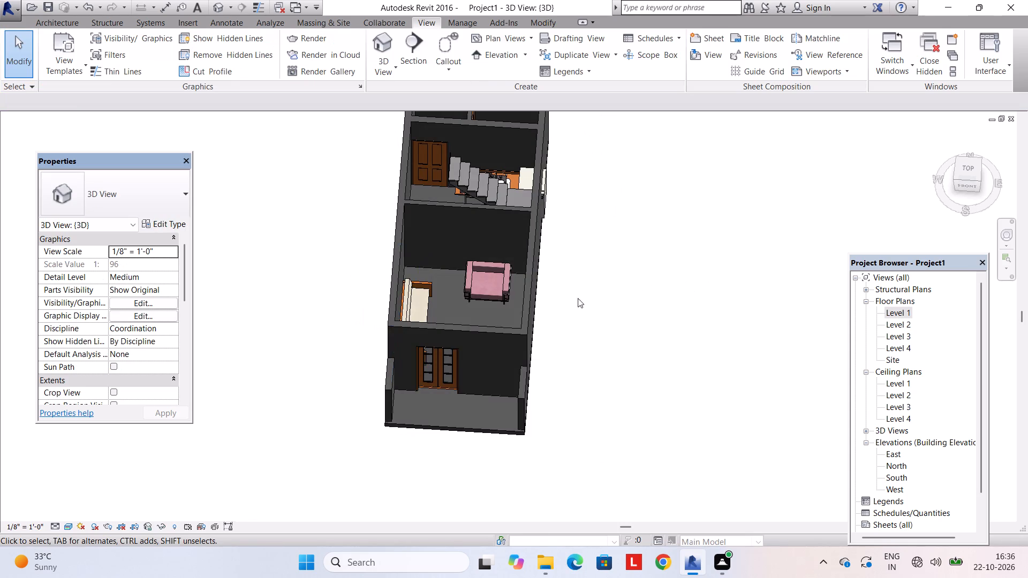
# Change the sofa in the sofa room to the 54" type.
pyautogui.scroll(5, 483, 299)
pyautogui.keyDown('shift'); pyautogui.moveTo(475, 297); pyautogui.dragTo(473, 369, button='middle'); pyautogui.keyUp('shift')
pyautogui.keyDown('shift'); pyautogui.moveTo(459, 346); pyautogui.dragTo(413, 355, button='middle'); pyautogui.keyUp('shift')
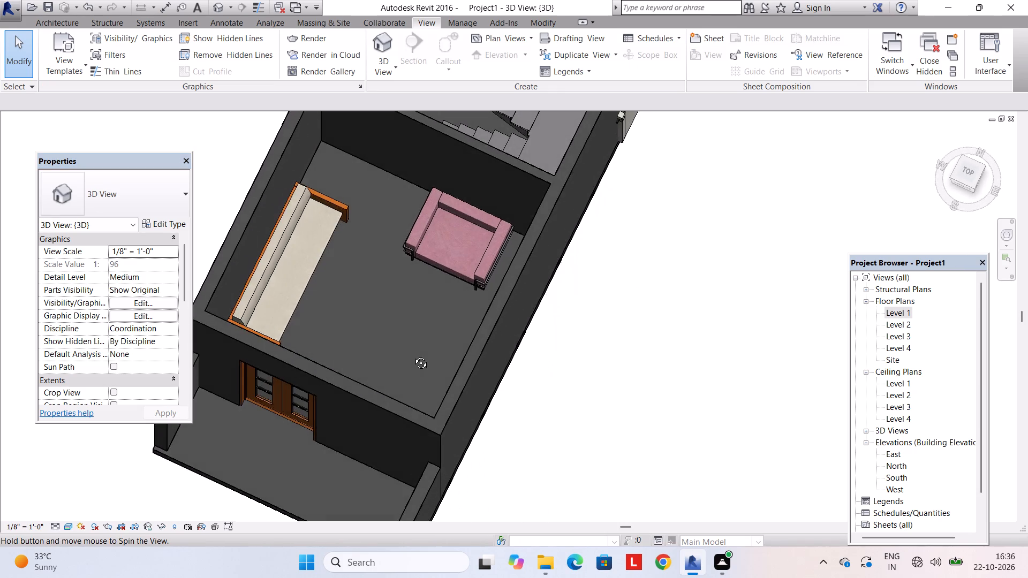
pyautogui.keyDown('shift'); pyautogui.moveTo(413, 355); pyautogui.dragTo(419, 317, button='middle'); pyautogui.keyUp('shift')
pyautogui.click(341, 264)
pyautogui.click(333, 263)
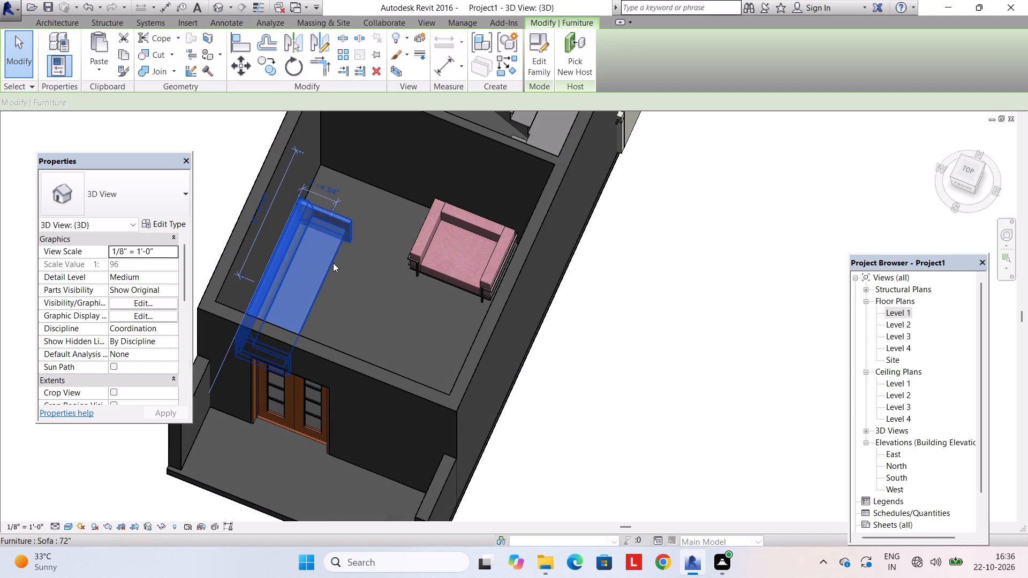
pyautogui.click(114, 202)
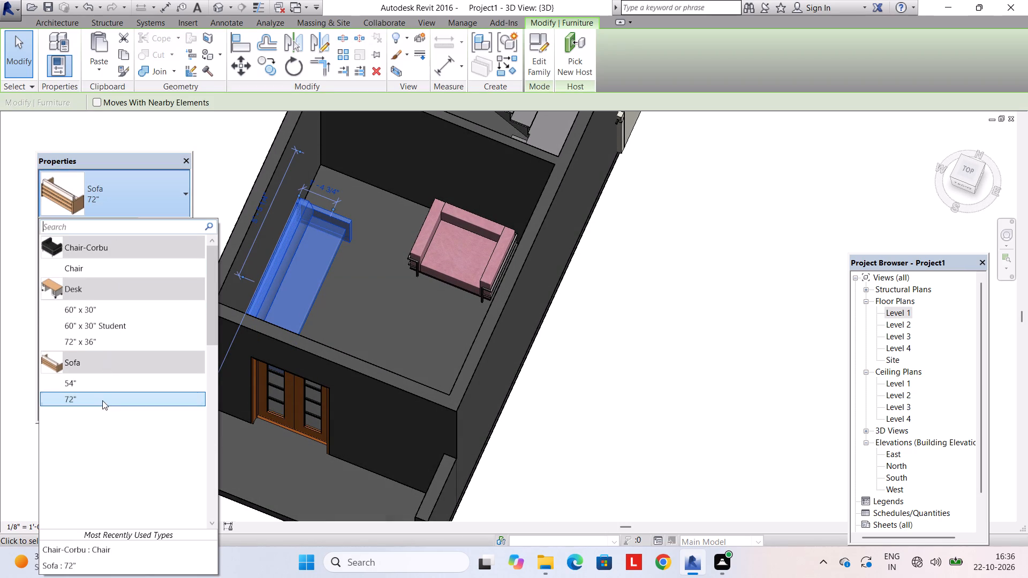
pyautogui.click(101, 383)
pyautogui.press('Escape')
# Examine the 54" sofa's fit in the sofa room from several angles in the 3D view.
pyautogui.scroll(3, 319, 311)
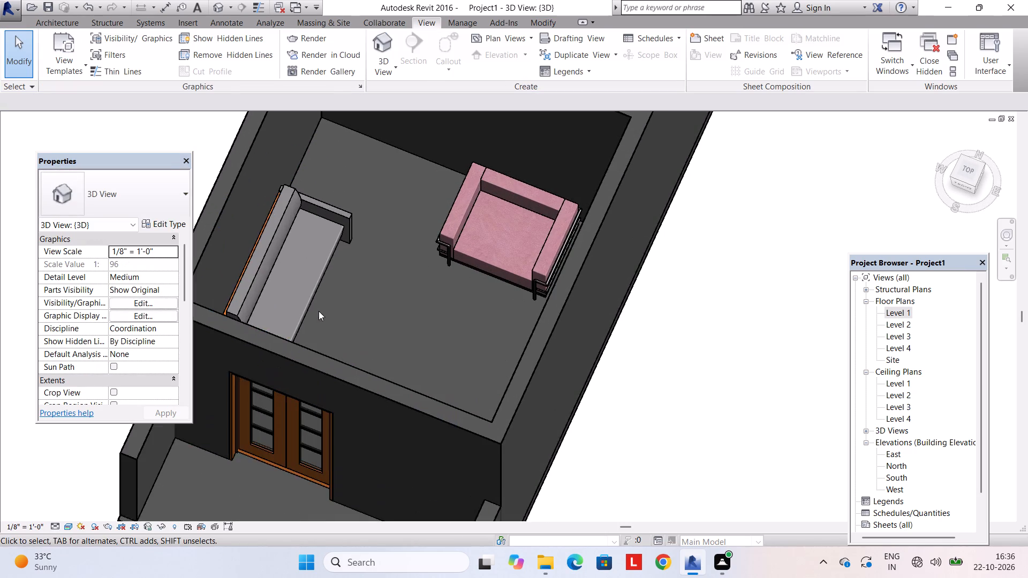
pyautogui.keyDown('shift'); pyautogui.moveTo(342, 309); pyautogui.dragTo(271, 240, button='middle'); pyautogui.keyUp('shift')
pyautogui.scroll(-5, 291, 218)
pyautogui.moveTo(431, 199); pyautogui.dragTo(418, 328, button='middle')
pyautogui.keyDown('shift'); pyautogui.moveTo(406, 326); pyautogui.dragTo(318, 305, button='middle'); pyautogui.keyUp('shift')
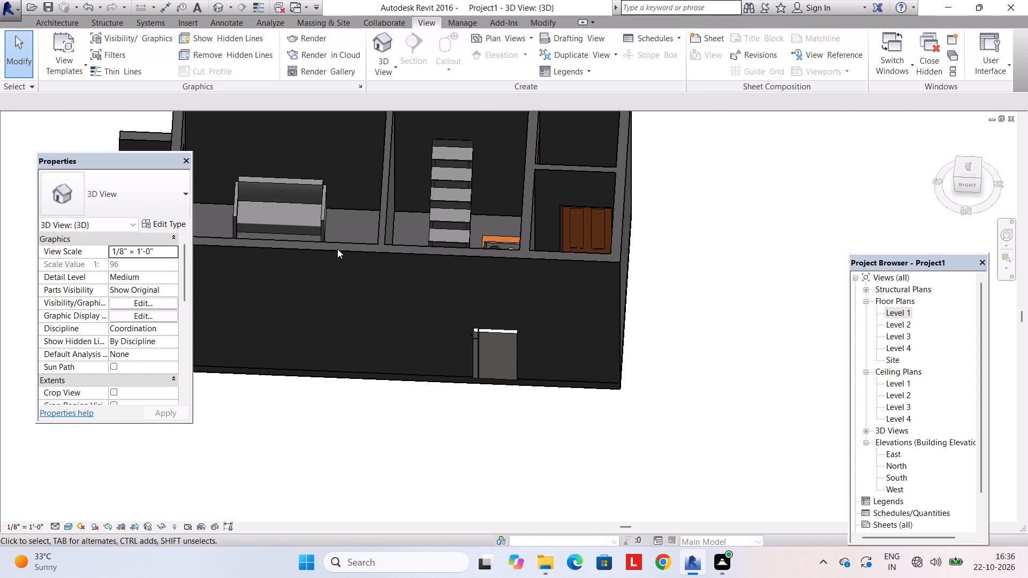
pyautogui.moveTo(339, 245); pyautogui.dragTo(343, 318, button='middle')
pyautogui.keyDown('shift'); pyautogui.moveTo(342, 314); pyautogui.dragTo(354, 351, button='middle'); pyautogui.keyUp('shift')
pyautogui.moveTo(329, 306); pyautogui.dragTo(338, 366, button='middle')
pyautogui.click(306, 294)
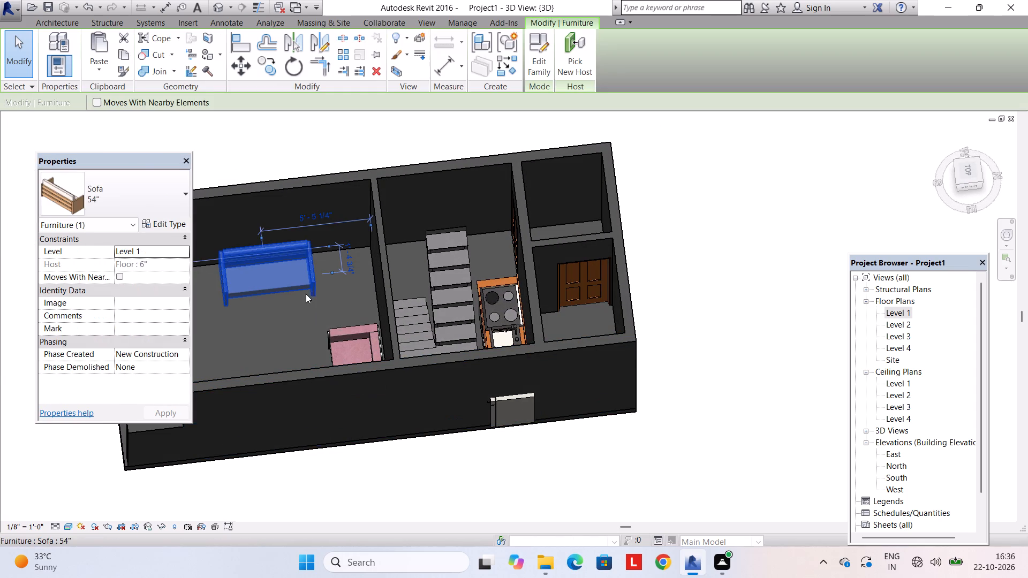
pyautogui.moveTo(306, 295); pyautogui.dragTo(375, 303, button='middle')
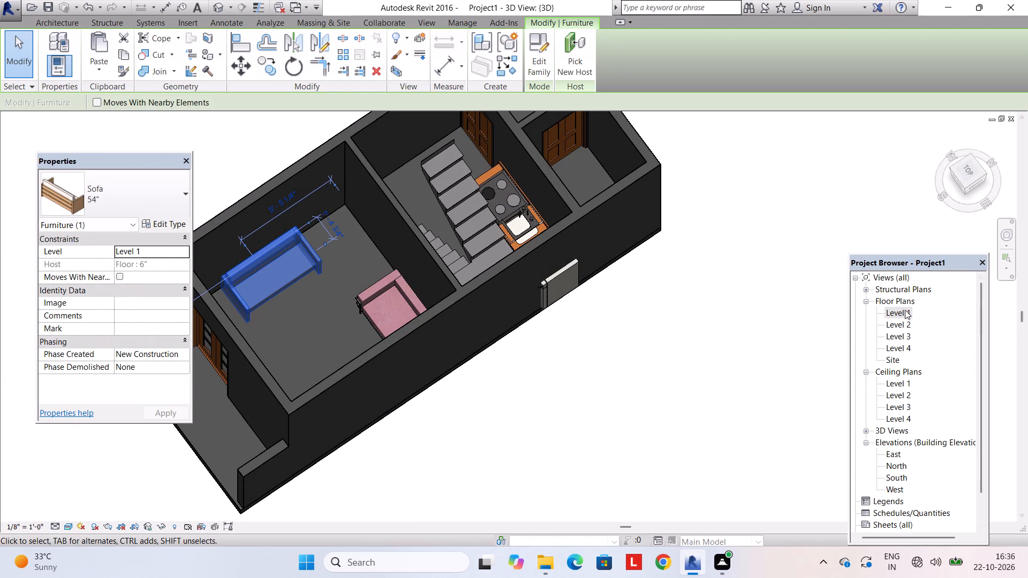
# In the Level 1 floor plan, nudge the 54" sofa two increments south along the wall toward the double entrance door.
pyautogui.doubleClick(905, 310)
pyautogui.scroll(-3, 536, 344)
pyautogui.moveTo(524, 348); pyautogui.dragTo(575, 286, button='middle')
pyautogui.press('Escape')
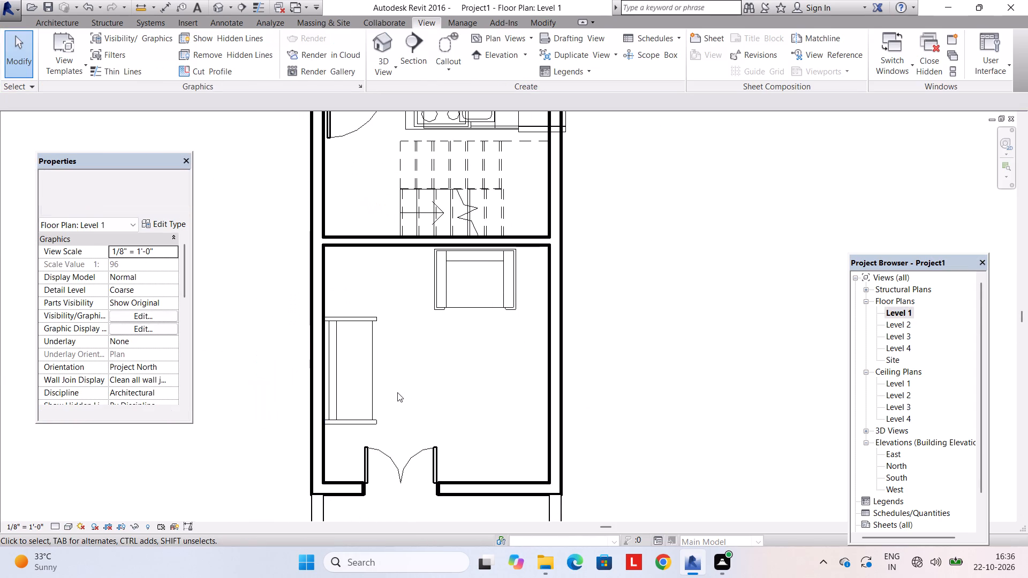
pyautogui.click(375, 392)
pyautogui.press('Down')
pyautogui.press('Down')
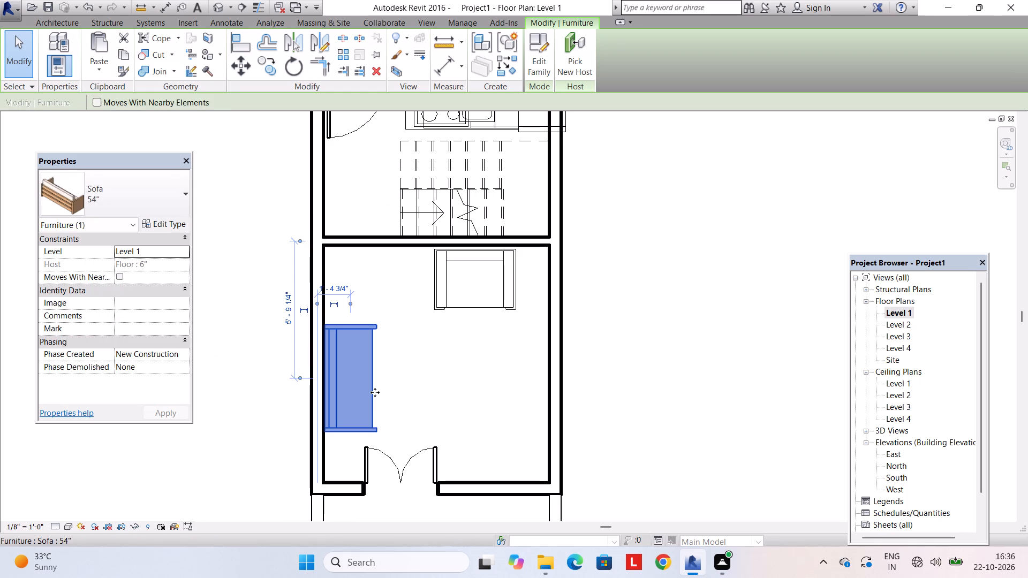
pyautogui.press('Escape')
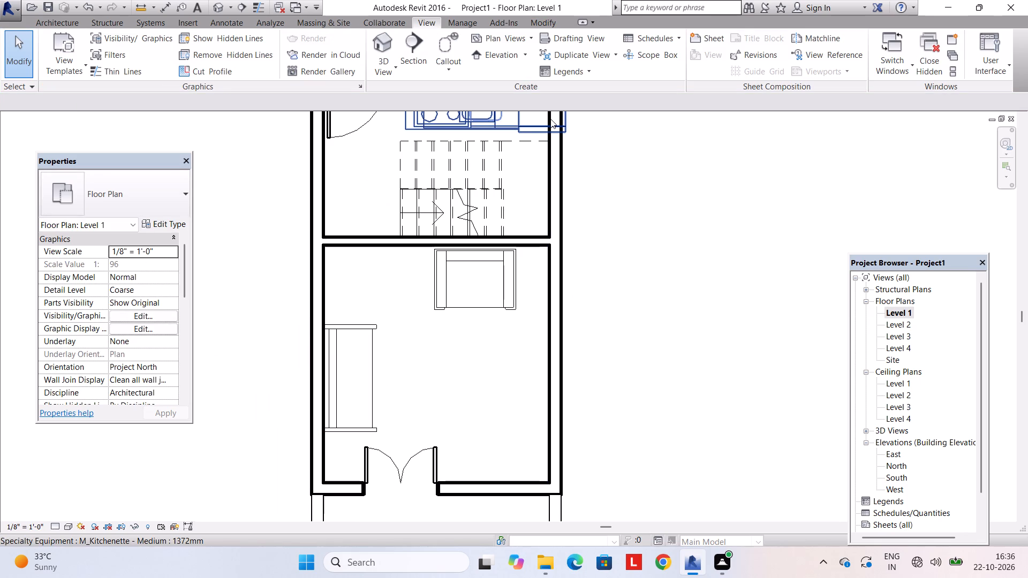
# Examine the whole Level 1 floor plan, checking how the kitchenette meets the outer wall beside the stairs.
pyautogui.scroll(-3, 535, 214)
pyautogui.moveTo(531, 260); pyautogui.dragTo(529, 304, button='middle')
pyautogui.scroll(-3, 528, 304)
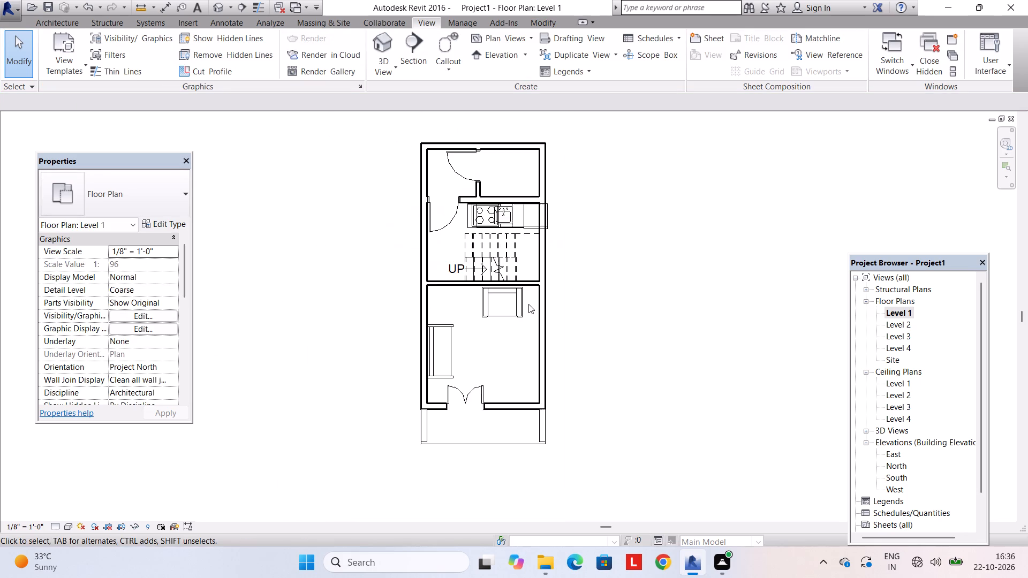
pyautogui.moveTo(528, 304); pyautogui.dragTo(527, 320, button='middle')
pyautogui.moveTo(561, 288); pyautogui.dragTo(569, 244, button='middle')
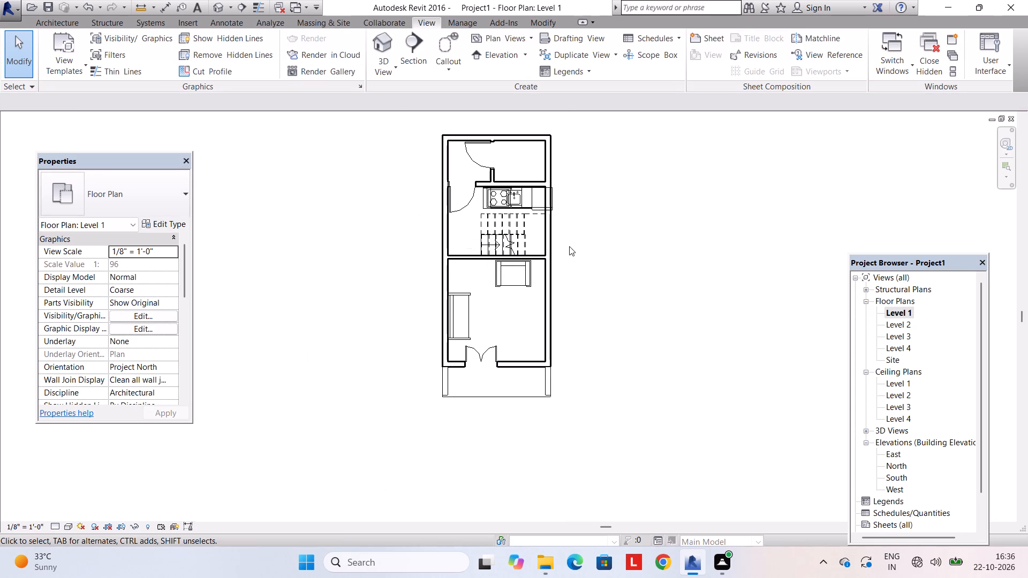
pyautogui.moveTo(810, 219); pyautogui.dragTo(741, 245, button='middle')
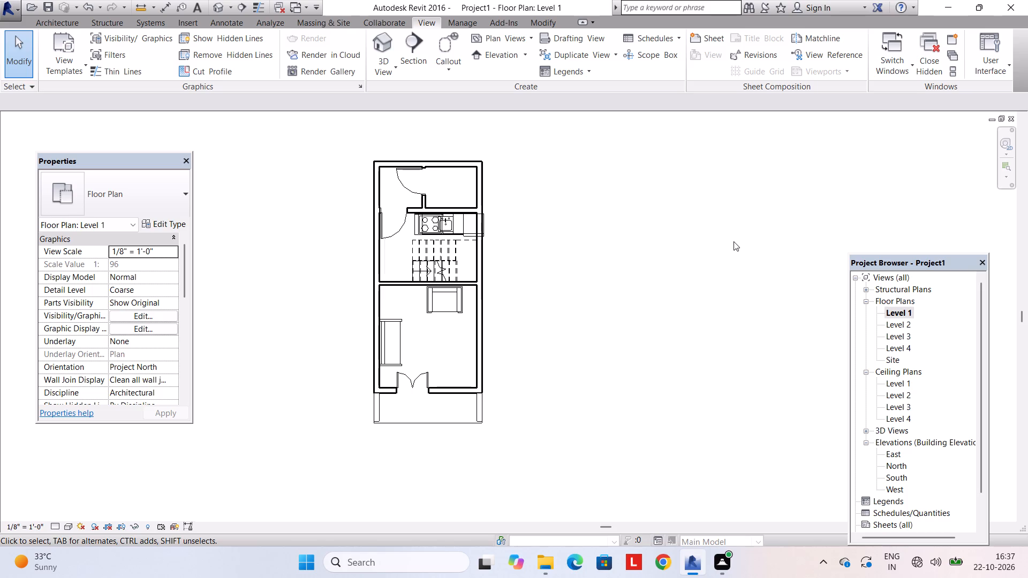
pyautogui.scroll(3, 541, 138)
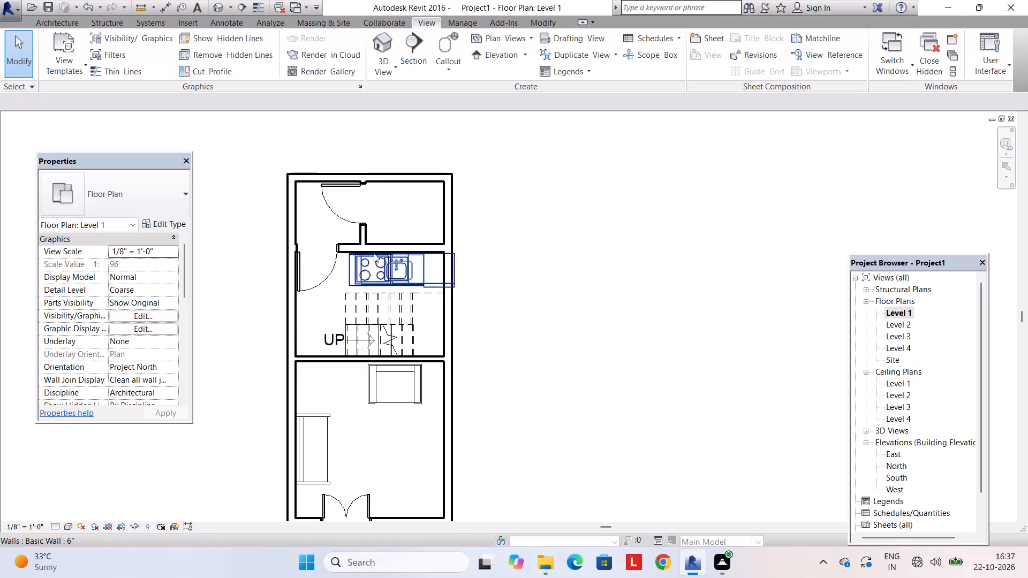
pyautogui.scroll(2, 374, 253)
pyautogui.click(457, 267)
pyautogui.press('Escape')
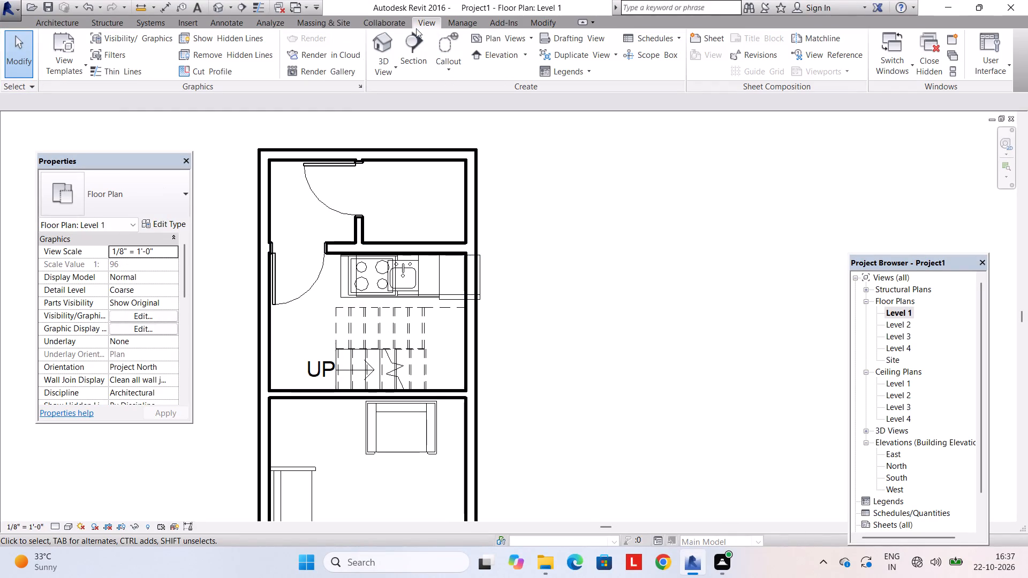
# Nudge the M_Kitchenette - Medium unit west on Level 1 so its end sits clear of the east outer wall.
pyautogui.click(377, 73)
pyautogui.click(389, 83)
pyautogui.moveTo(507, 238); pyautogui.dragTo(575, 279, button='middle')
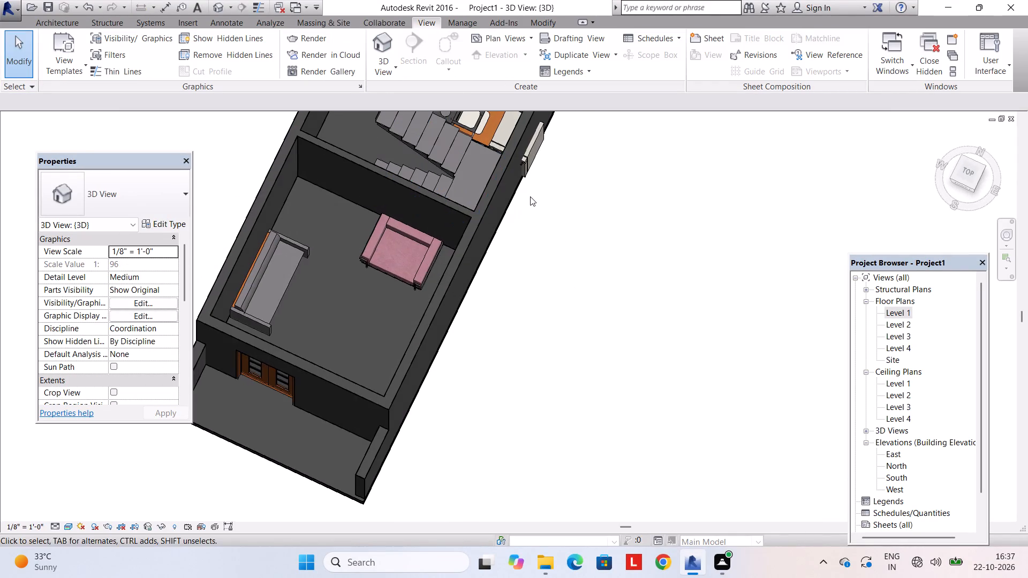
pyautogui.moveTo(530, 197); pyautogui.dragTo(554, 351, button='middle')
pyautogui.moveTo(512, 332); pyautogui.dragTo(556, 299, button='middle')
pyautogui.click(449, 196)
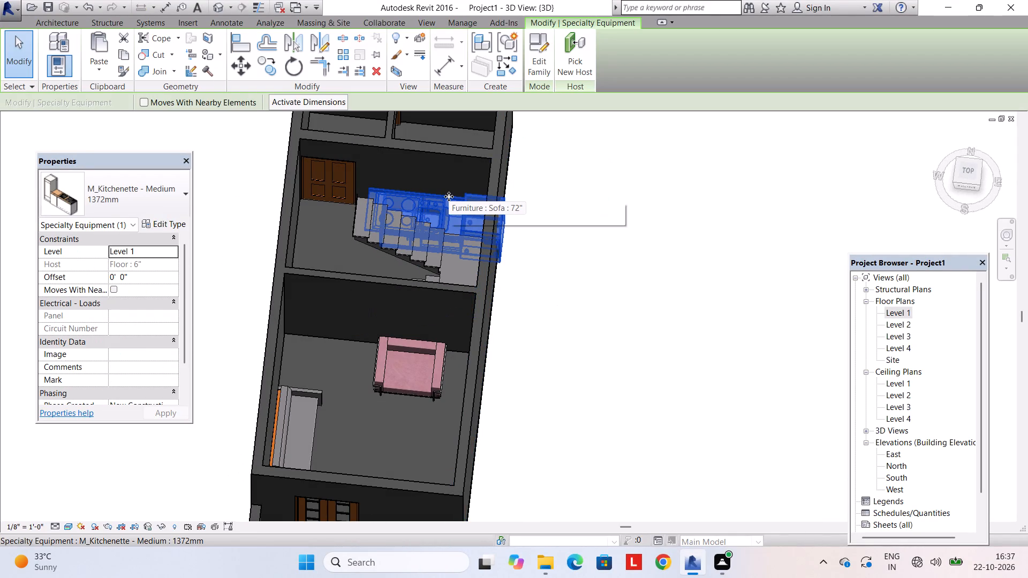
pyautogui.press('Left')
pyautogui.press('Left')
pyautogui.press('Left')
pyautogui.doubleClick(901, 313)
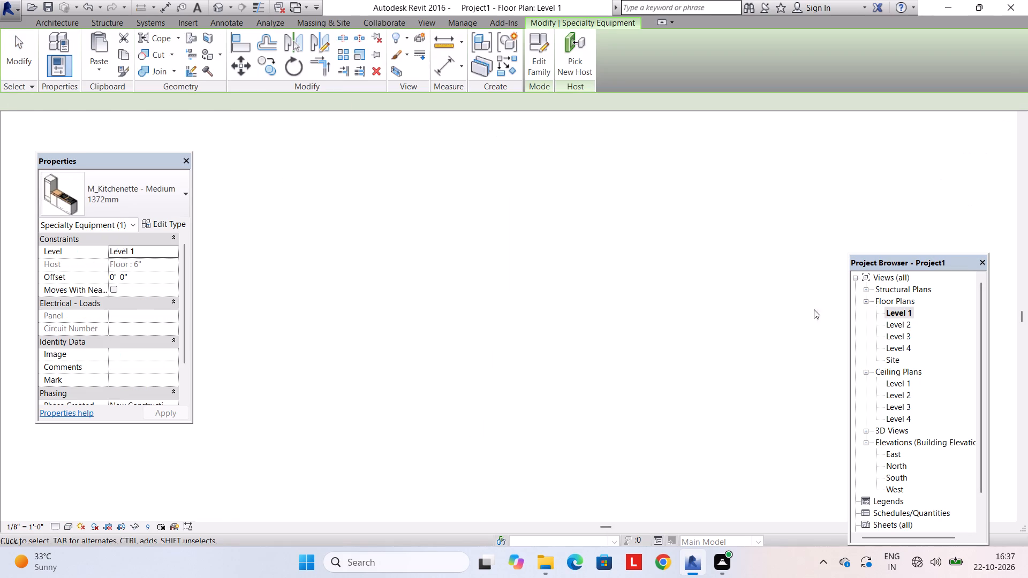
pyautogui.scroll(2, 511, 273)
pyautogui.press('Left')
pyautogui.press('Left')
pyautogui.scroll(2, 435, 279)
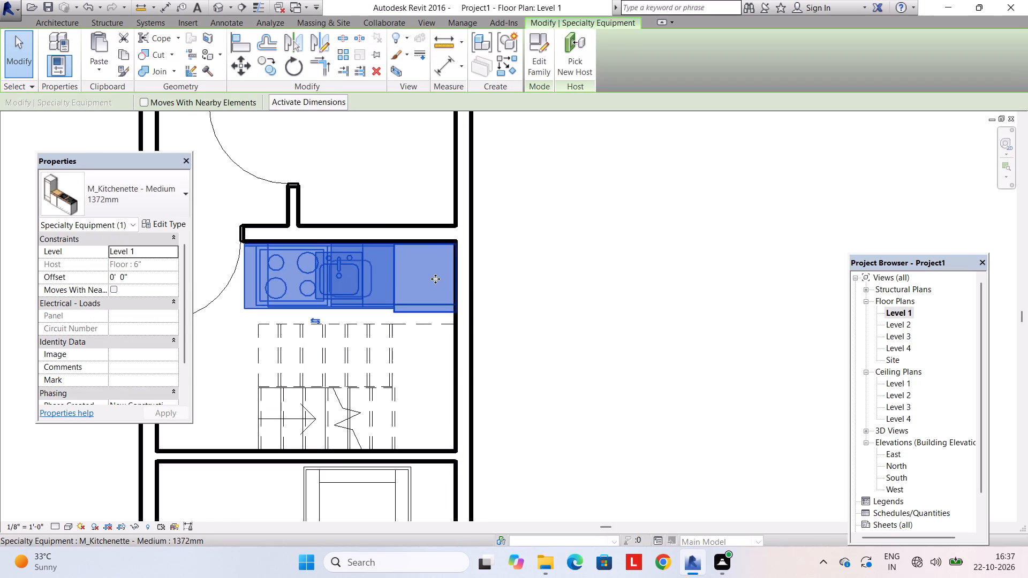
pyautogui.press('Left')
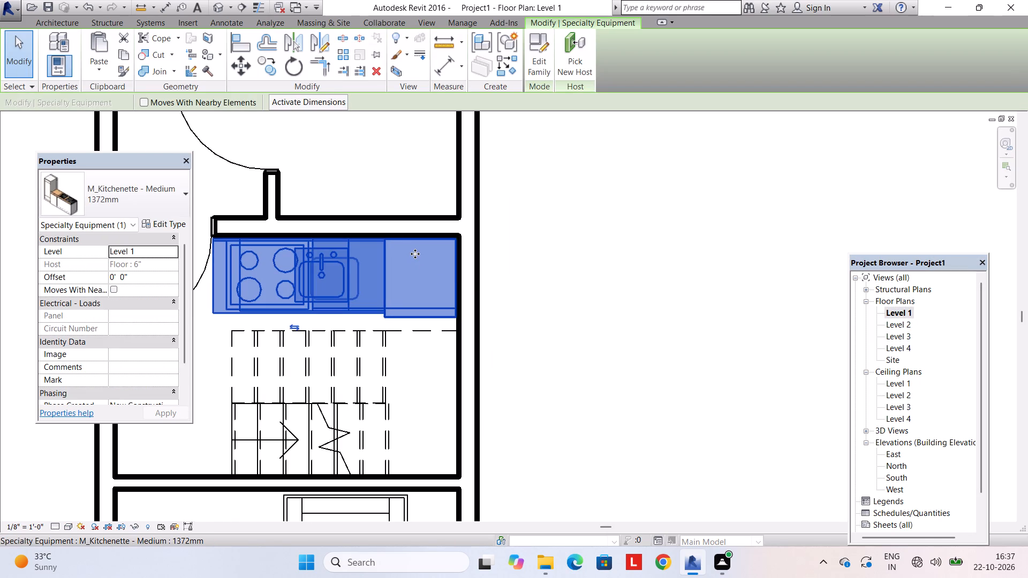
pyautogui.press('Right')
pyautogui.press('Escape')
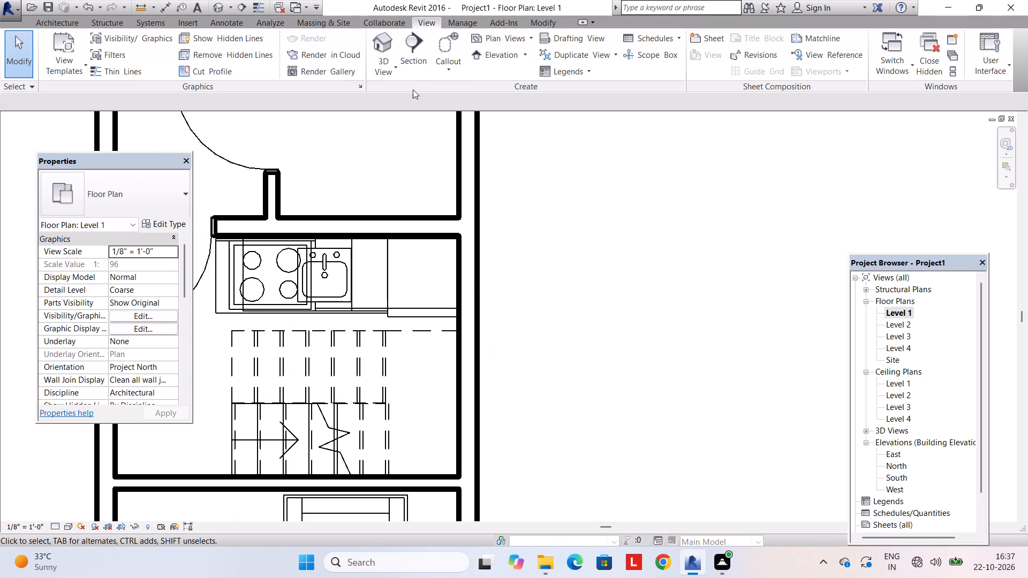
# Open the 3D view and examine the kitchenette's clearance from the staircase and the nearby door.
pyautogui.click(375, 65)
pyautogui.click(394, 100)
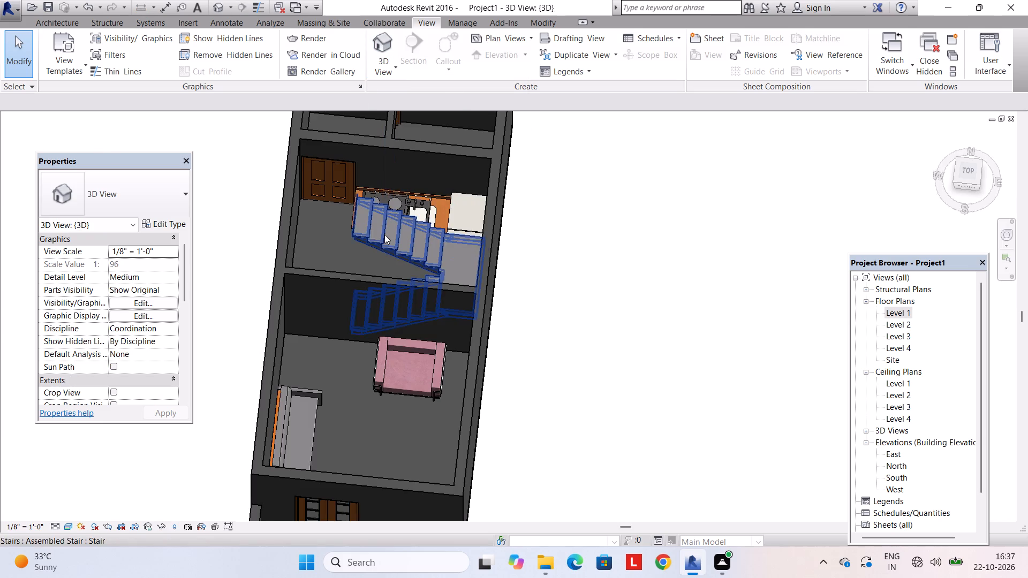
pyautogui.scroll(2, 384, 234)
pyautogui.keyDown('shift'); pyautogui.moveTo(384, 234); pyautogui.dragTo(445, 280, button='middle'); pyautogui.keyUp('shift')
pyautogui.moveTo(332, 216); pyautogui.dragTo(520, 257, button='middle')
pyautogui.moveTo(404, 267); pyautogui.dragTo(531, 170, button='middle')
pyautogui.moveTo(350, 269); pyautogui.dragTo(654, 192, button='middle')
pyautogui.keyDown('shift'); pyautogui.moveTo(512, 285); pyautogui.dragTo(451, 349, button='middle'); pyautogui.keyUp('shift')
pyautogui.moveTo(628, 253); pyautogui.dragTo(586, 315, button='middle')
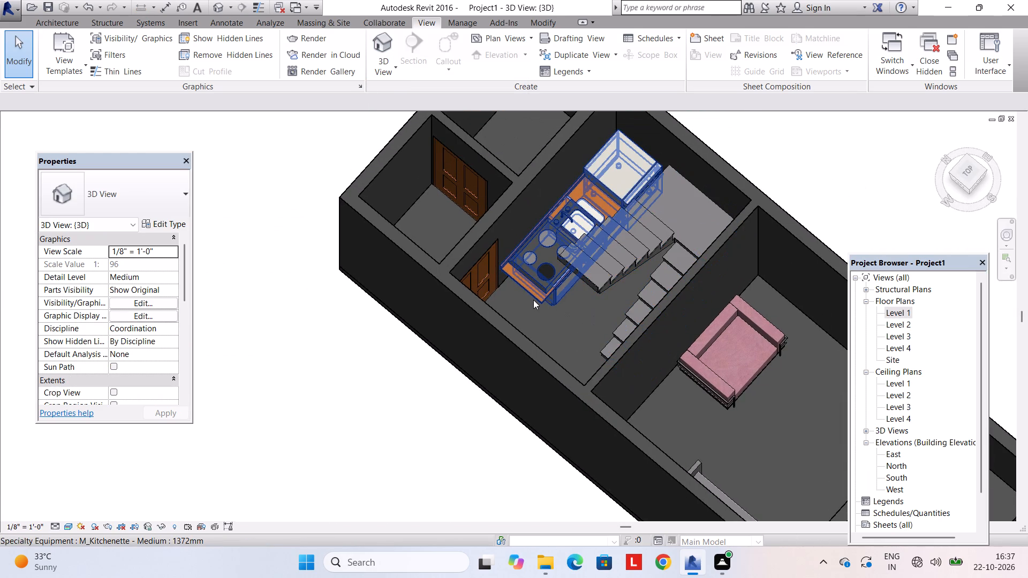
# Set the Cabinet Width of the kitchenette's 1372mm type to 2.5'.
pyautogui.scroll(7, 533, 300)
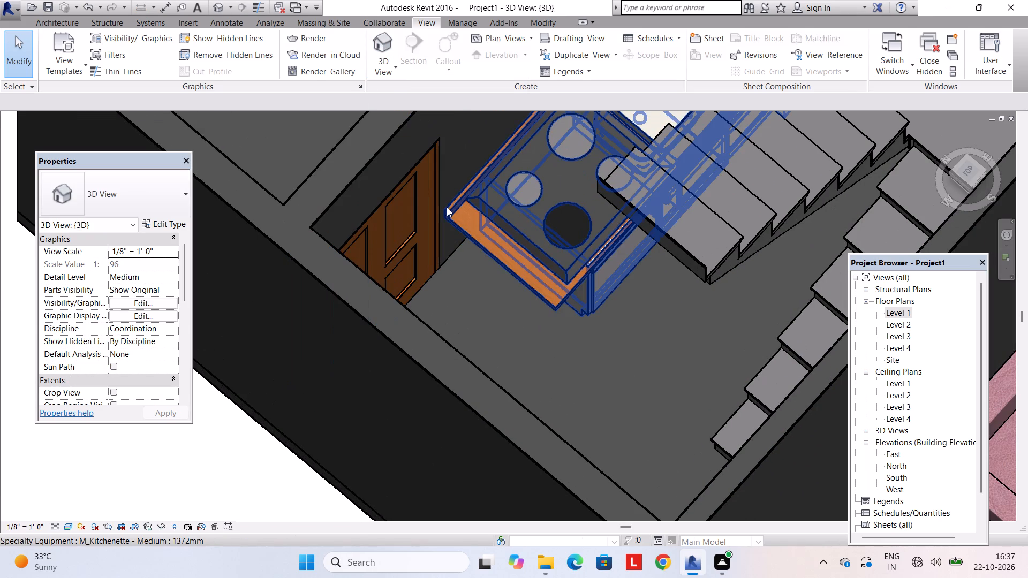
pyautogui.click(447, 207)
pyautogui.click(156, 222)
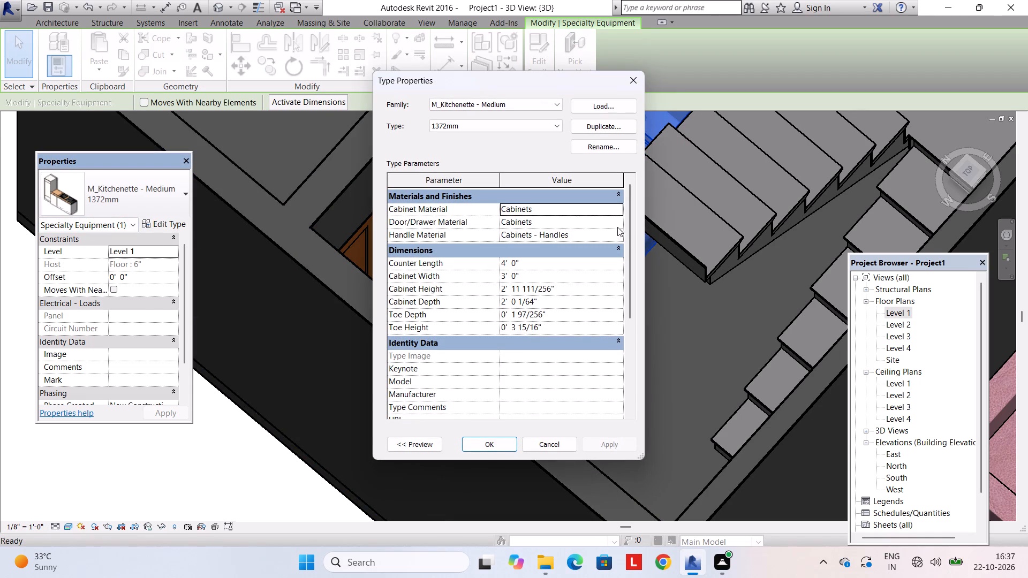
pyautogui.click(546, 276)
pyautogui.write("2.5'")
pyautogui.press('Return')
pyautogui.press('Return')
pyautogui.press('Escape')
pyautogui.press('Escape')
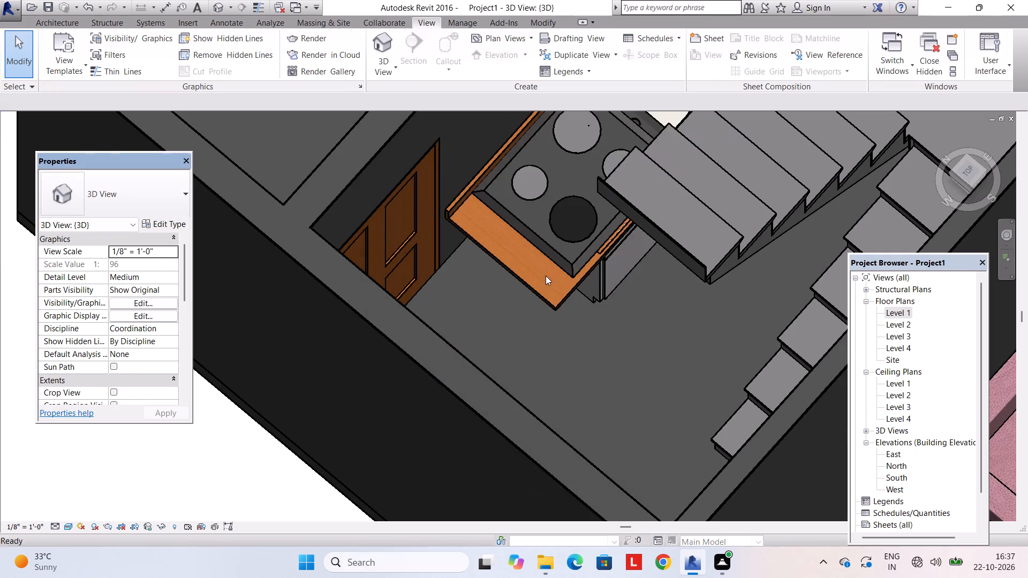
# Examine the resized kitchenette beside the staircase from several angles in 3D.
pyautogui.scroll(-8, 572, 247)
pyautogui.keyDown('shift'); pyautogui.moveTo(626, 233); pyautogui.dragTo(593, 238, button='middle'); pyautogui.keyUp('shift')
pyautogui.scroll(-1, 594, 230)
pyautogui.moveTo(592, 234); pyautogui.dragTo(568, 275, button='middle')
pyautogui.keyDown('shift'); pyautogui.moveTo(700, 260); pyautogui.dragTo(649, 288, button='middle'); pyautogui.keyUp('shift')
pyautogui.moveTo(814, 279); pyautogui.dragTo(655, 224, button='middle')
pyautogui.scroll(3, 450, 310)
pyautogui.moveTo(424, 315); pyautogui.dragTo(471, 273, button='middle')
pyautogui.moveTo(360, 314); pyautogui.dragTo(584, 303, button='middle')
pyautogui.keyDown('shift'); pyautogui.moveTo(534, 323); pyautogui.dragTo(525, 355, button='middle'); pyautogui.keyUp('shift')
# Review the kitchenette's type parameters and the alternative specialty equipment families without changing anything.
pyautogui.click(486, 337)
pyautogui.click(164, 225)
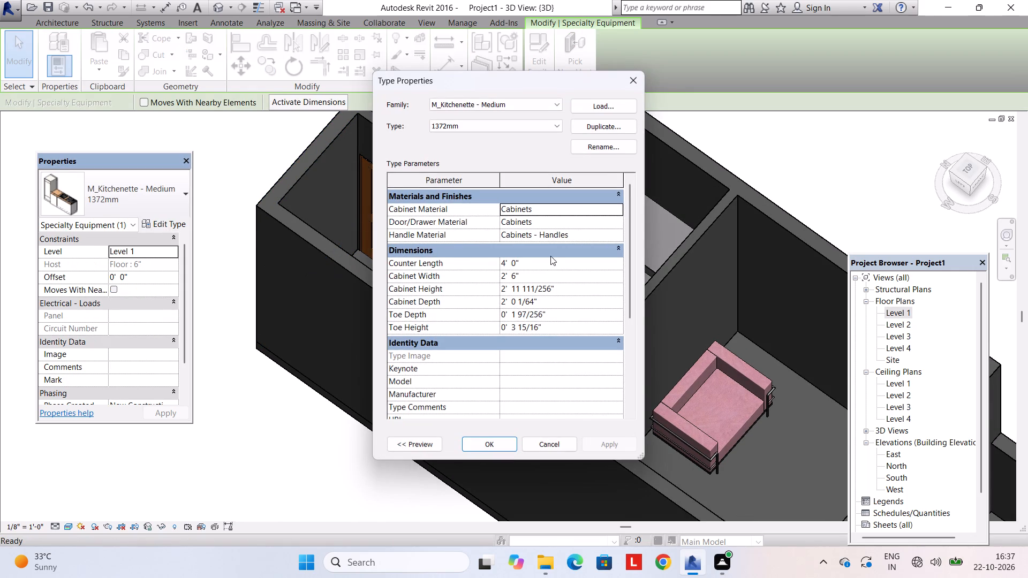
pyautogui.scroll(-8, 550, 255)
pyautogui.scroll(8, 551, 290)
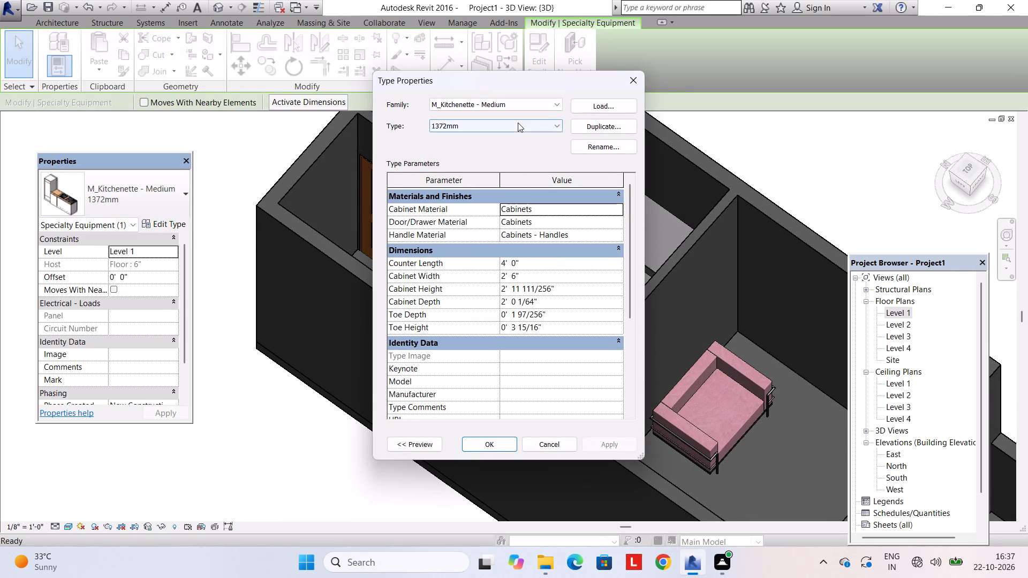
pyautogui.doubleClick(518, 123)
pyautogui.click(520, 109)
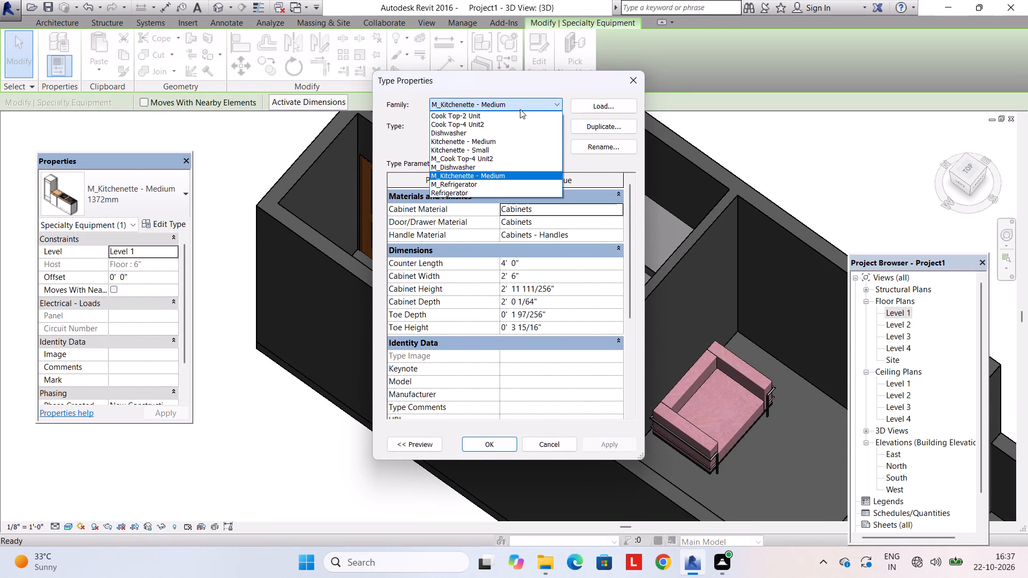
pyautogui.press('Escape')
pyautogui.press('Escape')
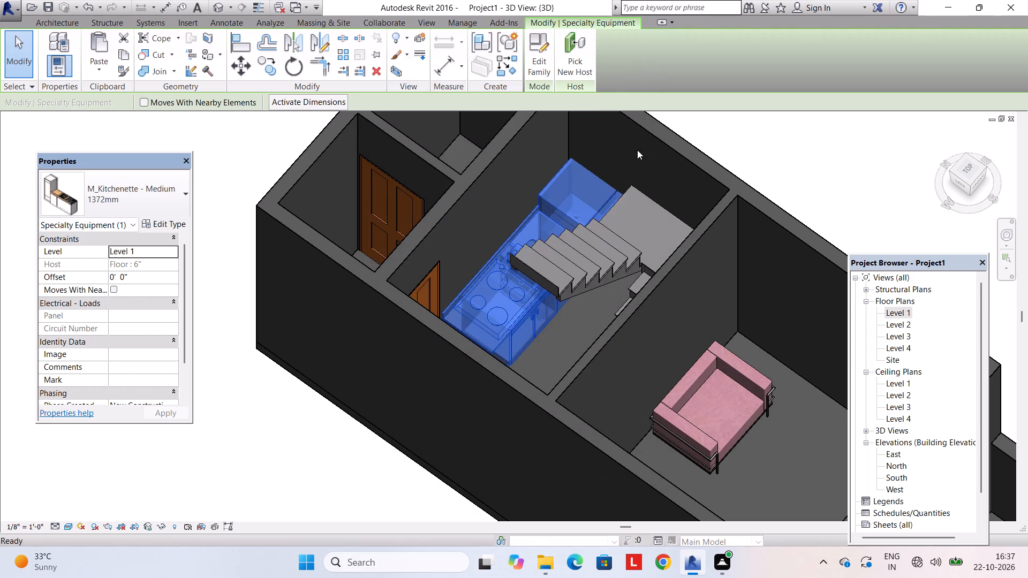
pyautogui.press('Escape')
# Delete the M_Kitchenette - Medium unit from beside the staircase on Level 1.
pyautogui.middleClick(562, 276)
pyautogui.keyDown('shift'); pyautogui.moveTo(554, 280); pyautogui.dragTo(587, 311, button='middle'); pyautogui.keyUp('shift')
pyautogui.scroll(3, 458, 328)
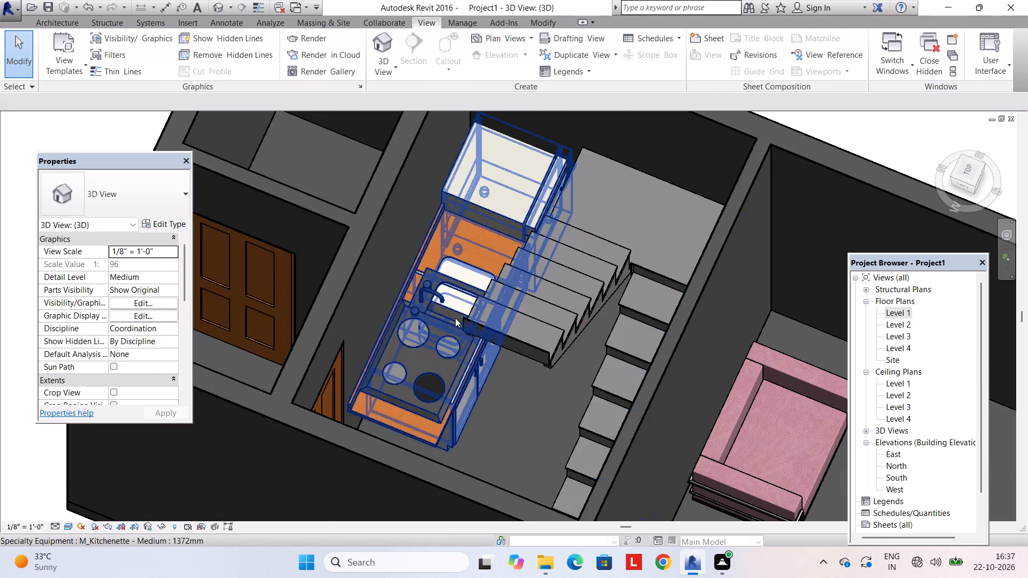
pyautogui.moveTo(456, 318); pyautogui.dragTo(503, 304, button='middle')
pyautogui.moveTo(395, 389); pyautogui.dragTo(463, 312, button='middle')
pyautogui.click(394, 378)
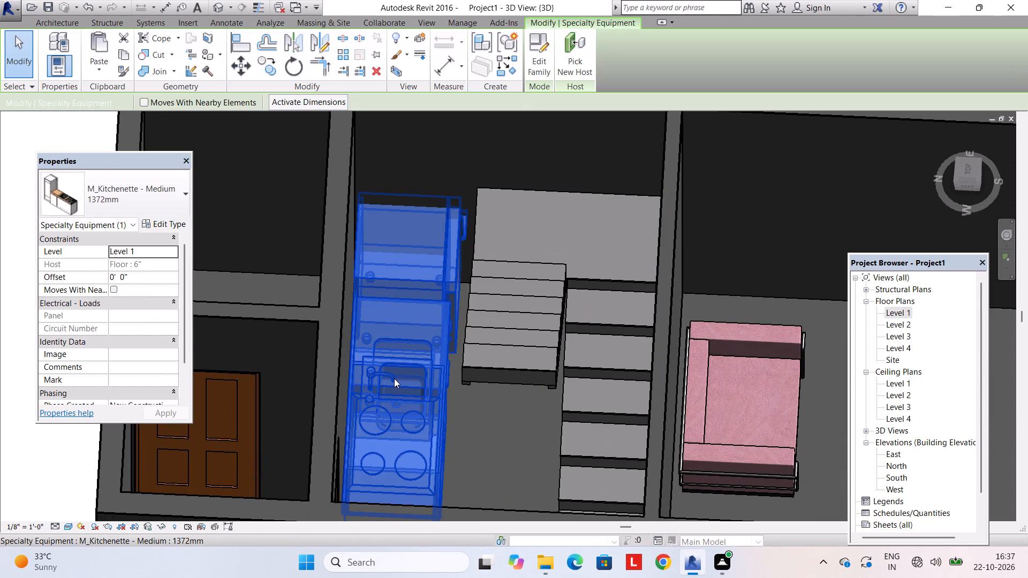
pyautogui.press('\\')
pyautogui.press('Delete')
pyautogui.press('Escape')
pyautogui.press('Escape')
pyautogui.scroll(-4, 420, 352)
pyautogui.keyDown('shift'); pyautogui.moveTo(424, 351); pyautogui.dragTo(402, 351, button='middle'); pyautogui.keyUp('shift')
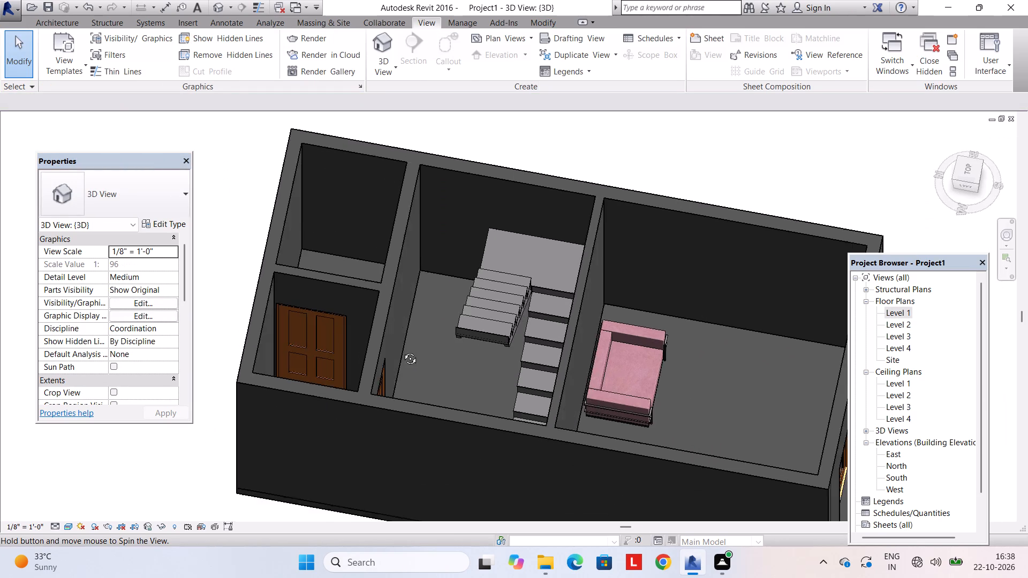
pyautogui.keyDown('shift'); pyautogui.moveTo(402, 351); pyautogui.dragTo(367, 345, button='middle'); pyautogui.keyUp('shift')
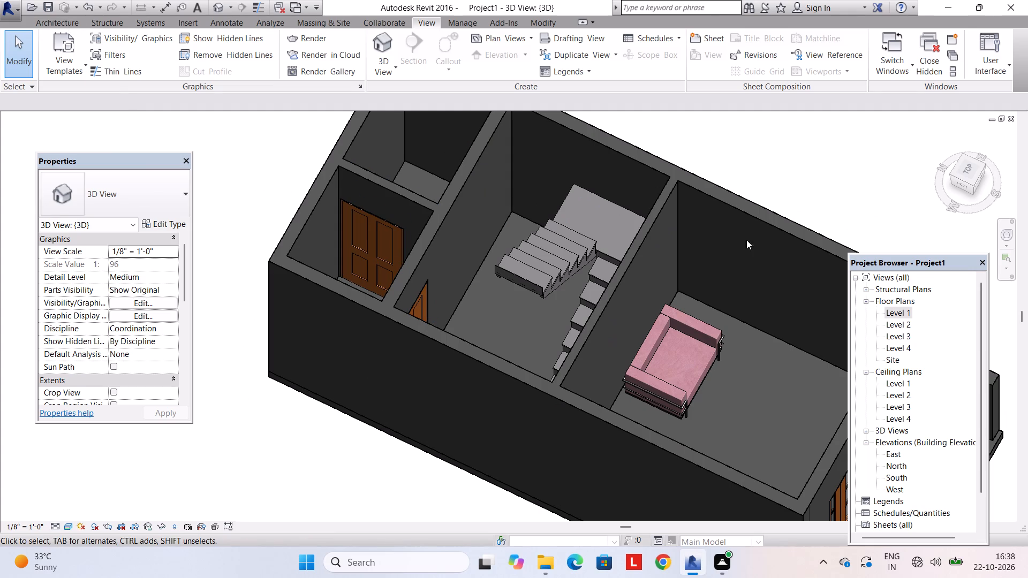
# With the Level 1 floor plan open, load the Kitchenette - Small family from the US Imperial Specialty Equipment Domestic library.
pyautogui.doubleClick(886, 310)
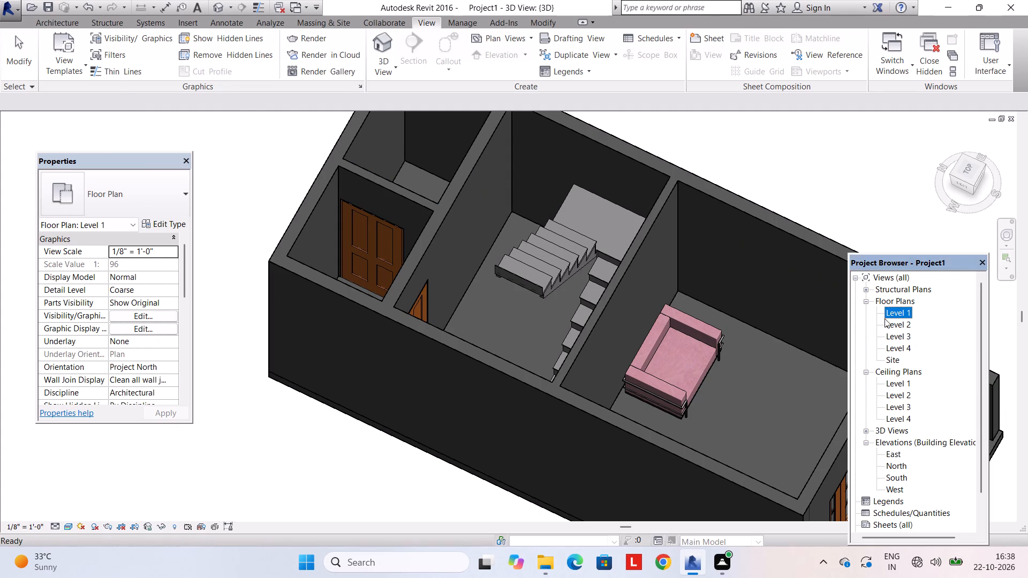
pyautogui.doubleClick(898, 316)
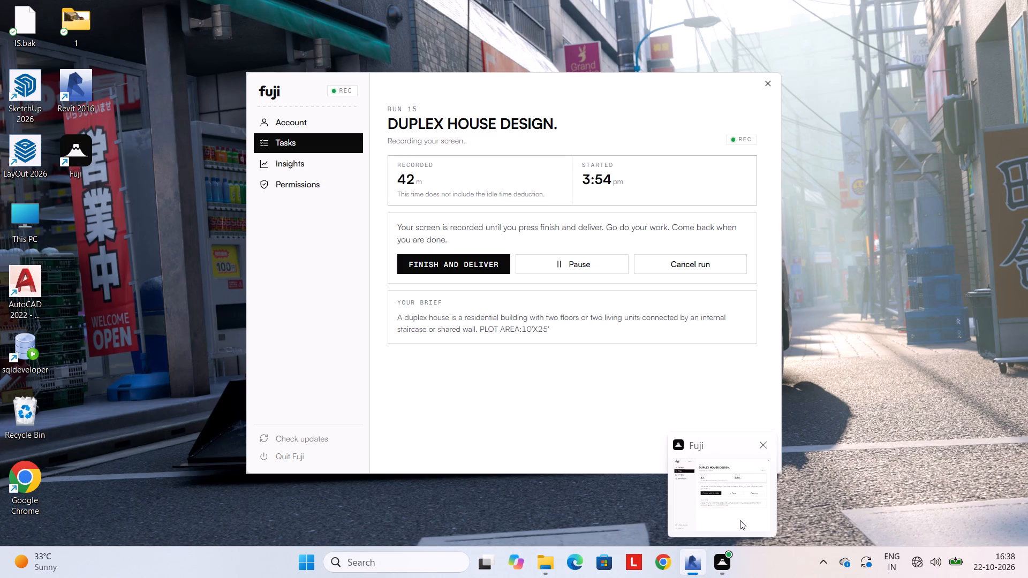
pyautogui.click(48, 18)
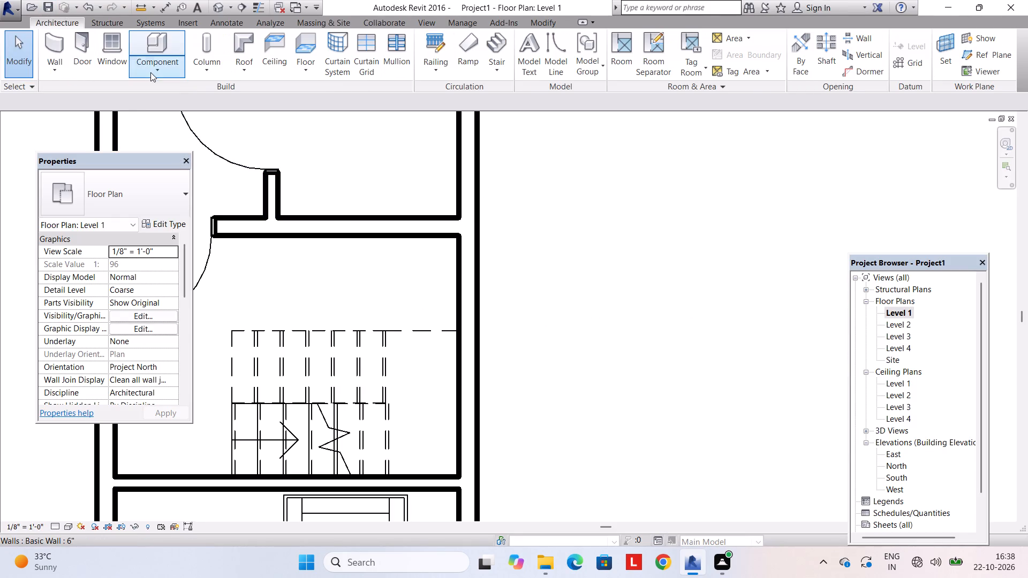
pyautogui.click(150, 72)
pyautogui.click(163, 97)
pyautogui.click(548, 70)
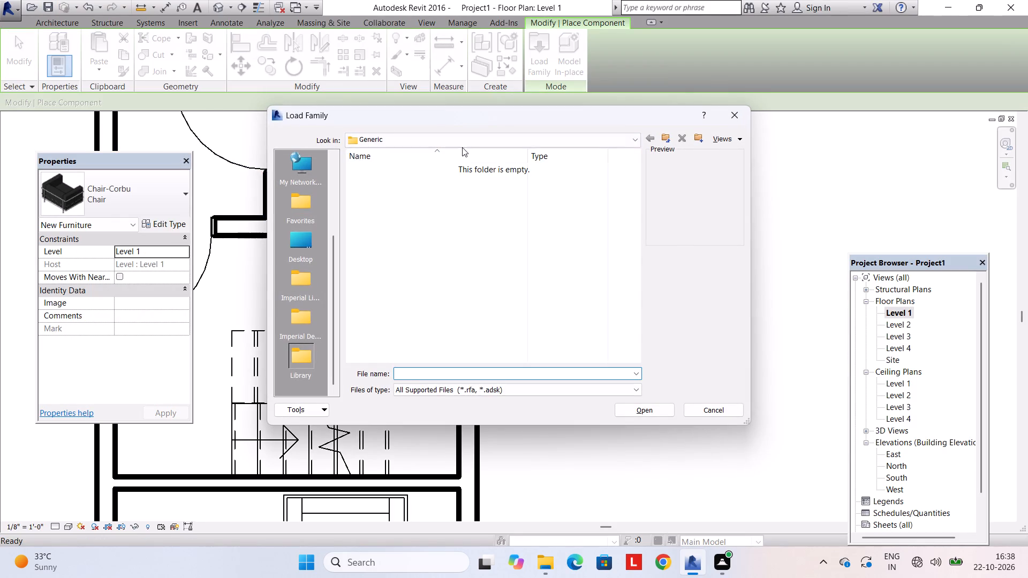
pyautogui.click(462, 147)
pyautogui.doubleClick(425, 220)
pyautogui.doubleClick(424, 195)
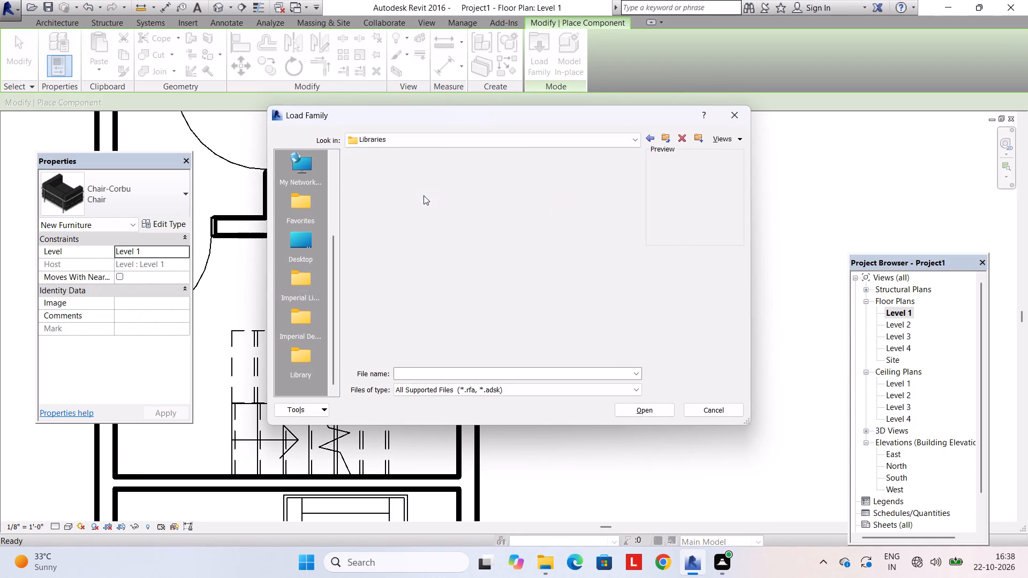
pyautogui.scroll(-2, 448, 276)
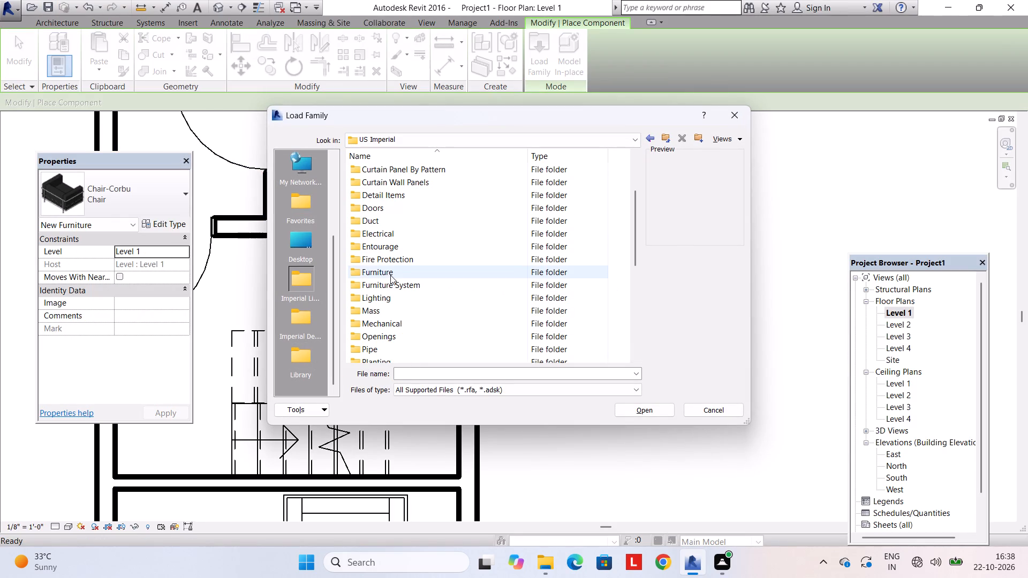
pyautogui.scroll(-2, 389, 297)
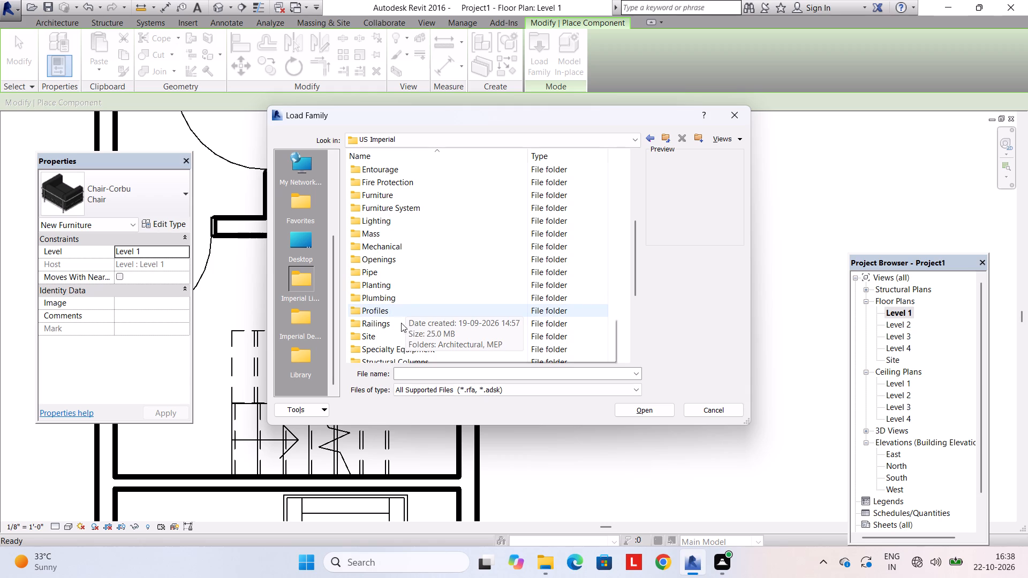
pyautogui.scroll(-1, 400, 323)
pyautogui.doubleClick(404, 312)
pyautogui.doubleClick(424, 180)
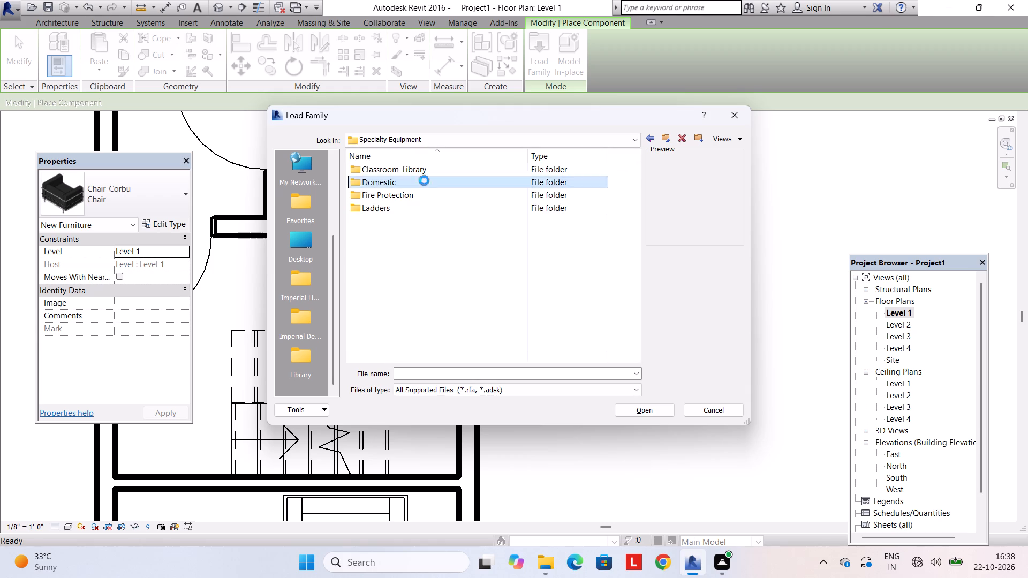
pyautogui.click(418, 181)
pyautogui.click(428, 165)
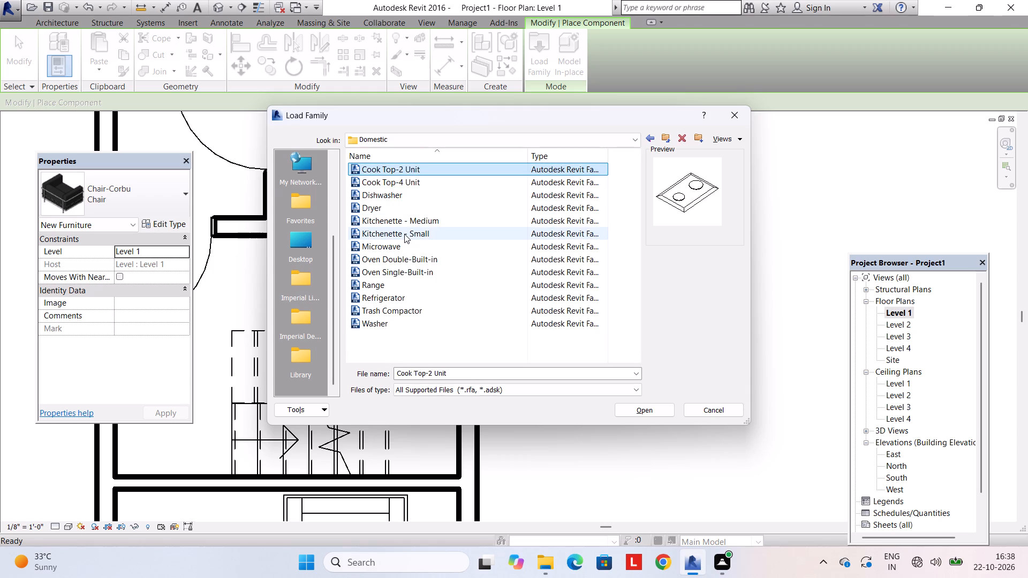
pyautogui.click(404, 234)
pyautogui.click(649, 416)
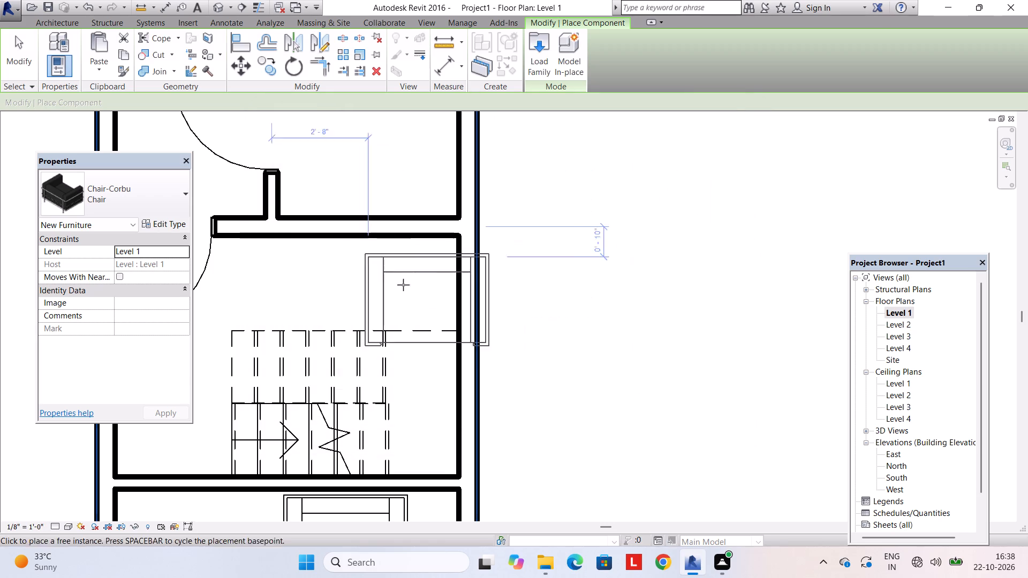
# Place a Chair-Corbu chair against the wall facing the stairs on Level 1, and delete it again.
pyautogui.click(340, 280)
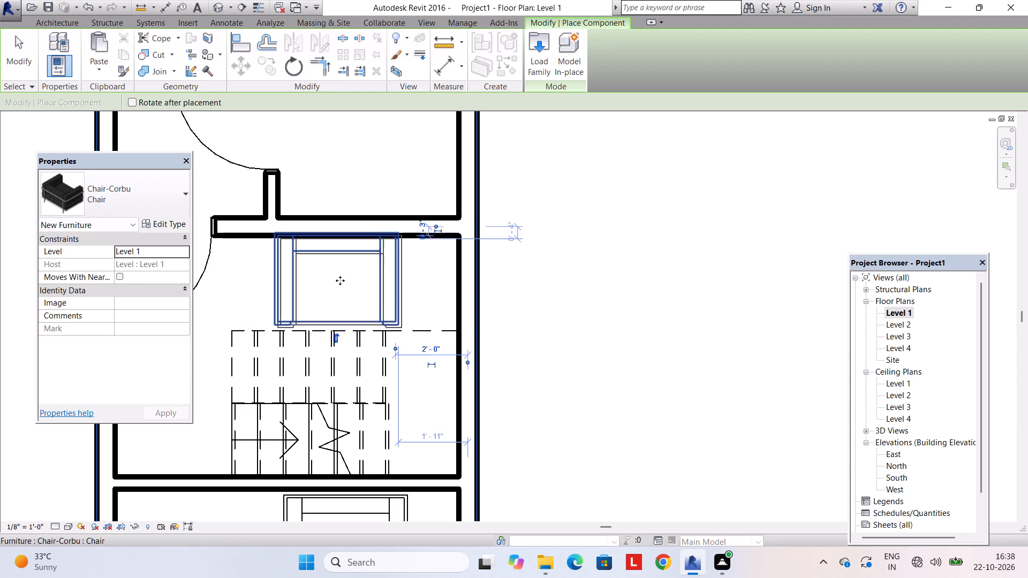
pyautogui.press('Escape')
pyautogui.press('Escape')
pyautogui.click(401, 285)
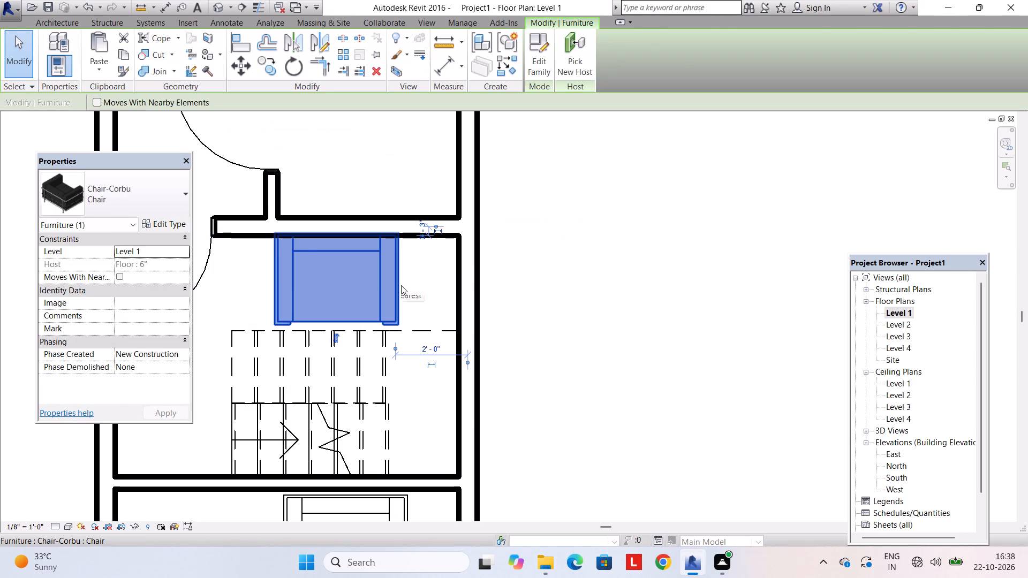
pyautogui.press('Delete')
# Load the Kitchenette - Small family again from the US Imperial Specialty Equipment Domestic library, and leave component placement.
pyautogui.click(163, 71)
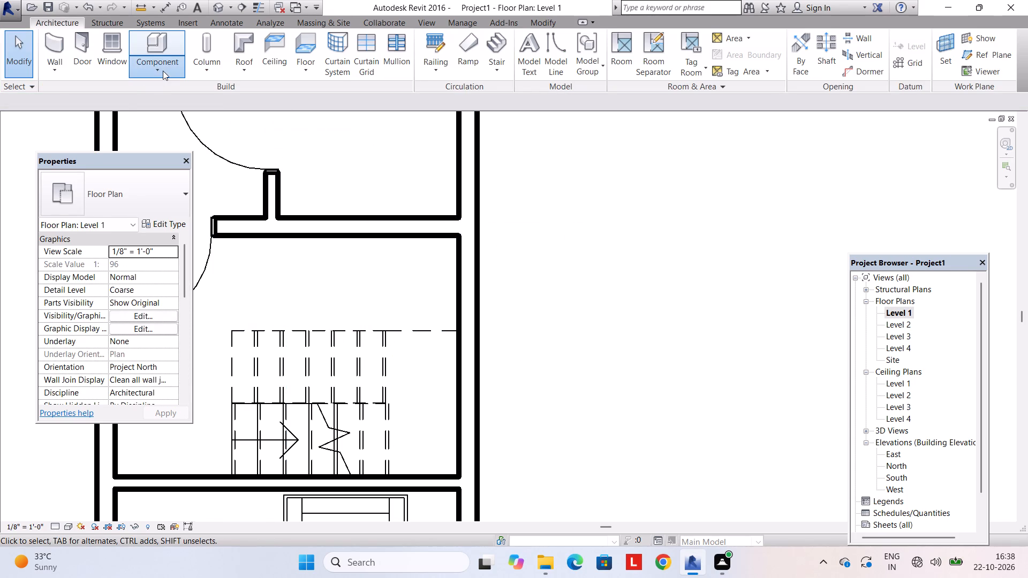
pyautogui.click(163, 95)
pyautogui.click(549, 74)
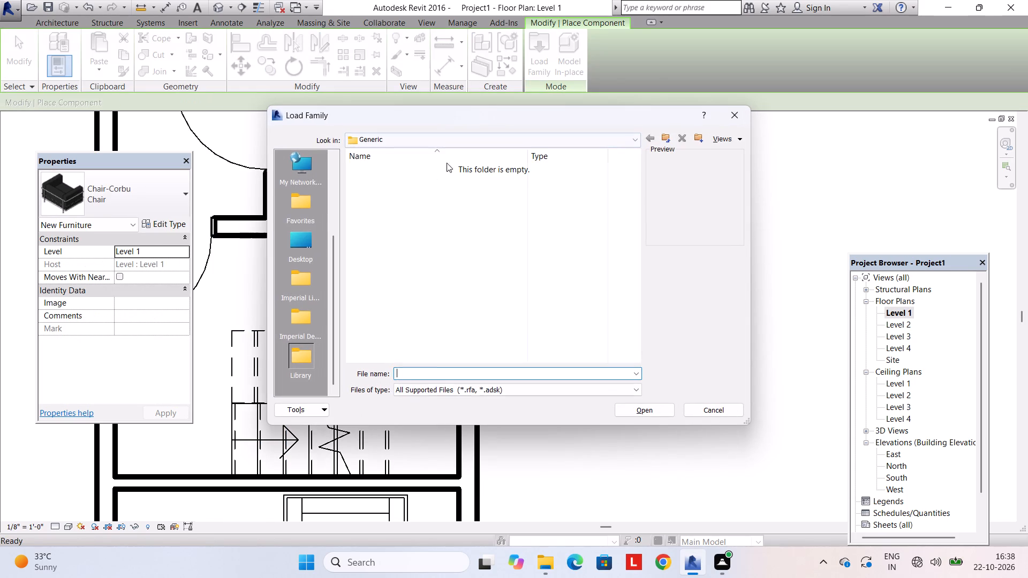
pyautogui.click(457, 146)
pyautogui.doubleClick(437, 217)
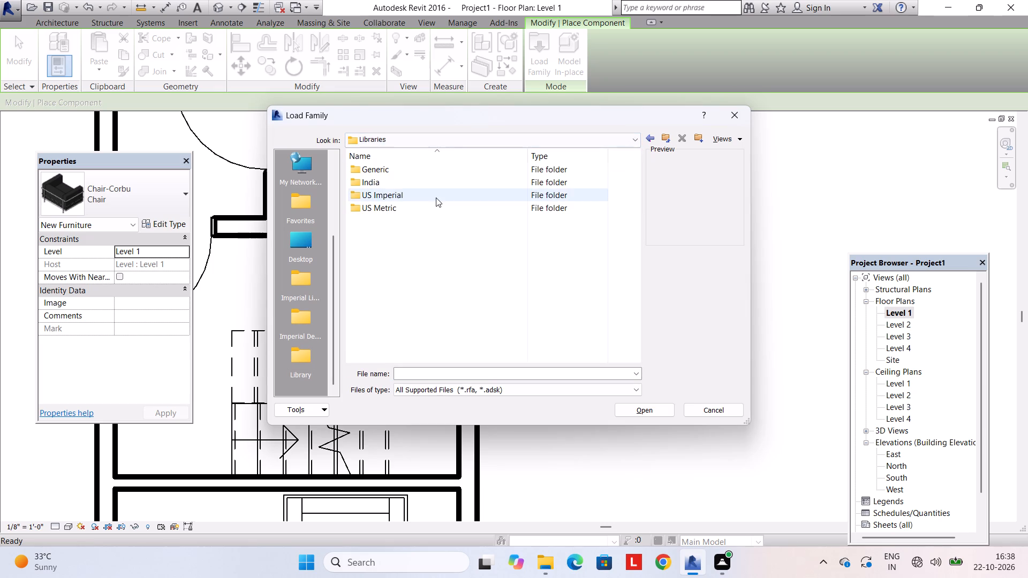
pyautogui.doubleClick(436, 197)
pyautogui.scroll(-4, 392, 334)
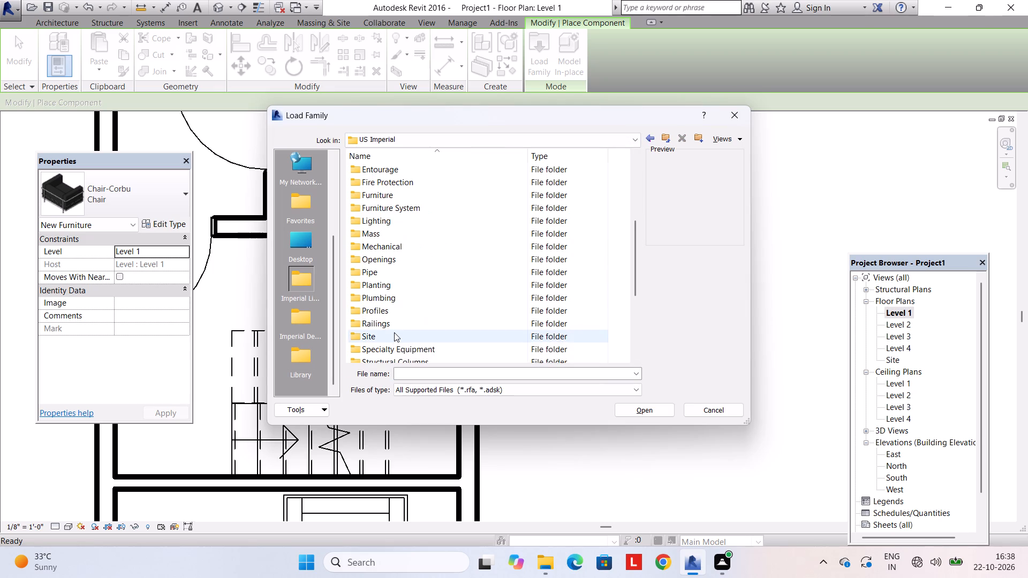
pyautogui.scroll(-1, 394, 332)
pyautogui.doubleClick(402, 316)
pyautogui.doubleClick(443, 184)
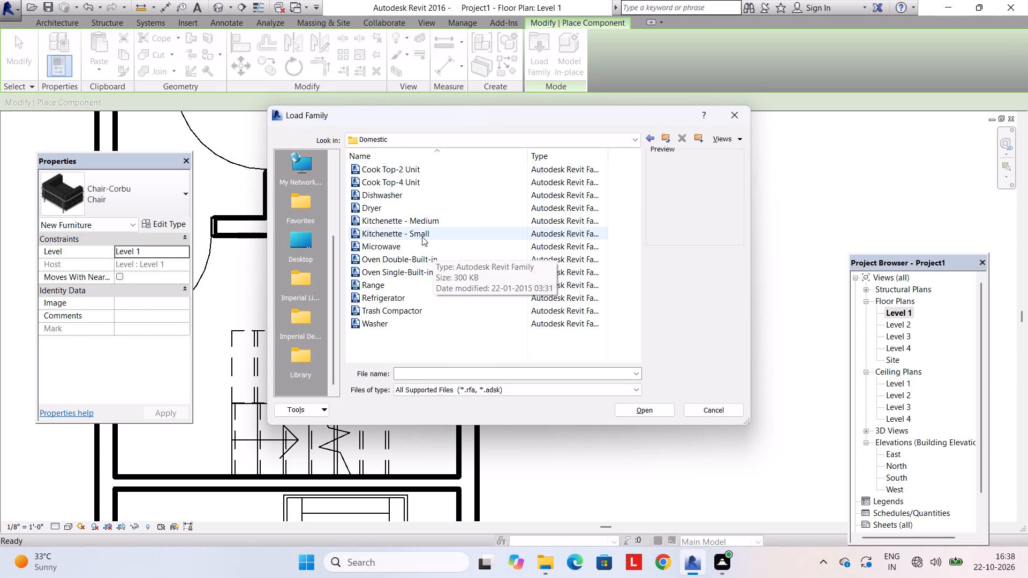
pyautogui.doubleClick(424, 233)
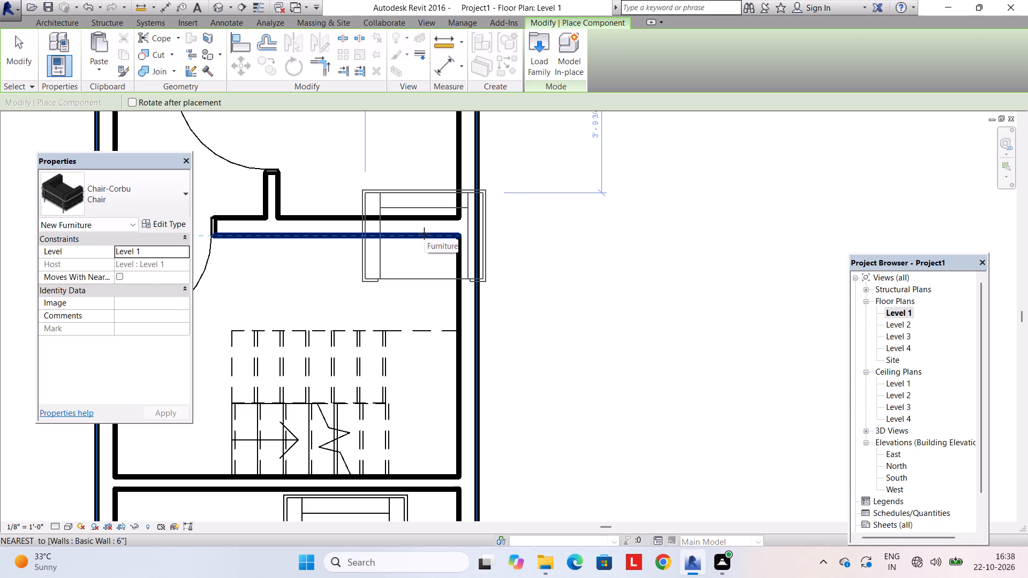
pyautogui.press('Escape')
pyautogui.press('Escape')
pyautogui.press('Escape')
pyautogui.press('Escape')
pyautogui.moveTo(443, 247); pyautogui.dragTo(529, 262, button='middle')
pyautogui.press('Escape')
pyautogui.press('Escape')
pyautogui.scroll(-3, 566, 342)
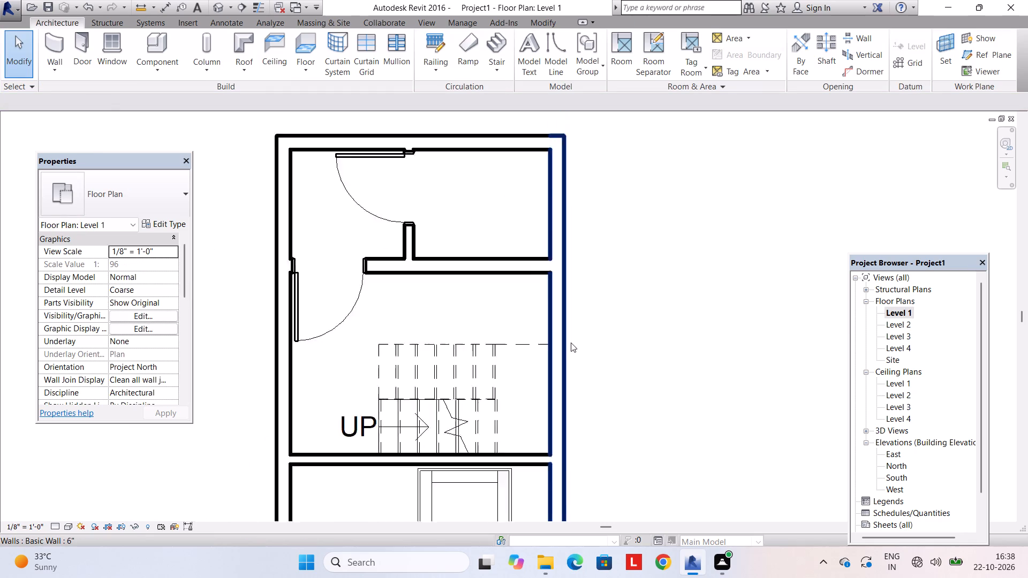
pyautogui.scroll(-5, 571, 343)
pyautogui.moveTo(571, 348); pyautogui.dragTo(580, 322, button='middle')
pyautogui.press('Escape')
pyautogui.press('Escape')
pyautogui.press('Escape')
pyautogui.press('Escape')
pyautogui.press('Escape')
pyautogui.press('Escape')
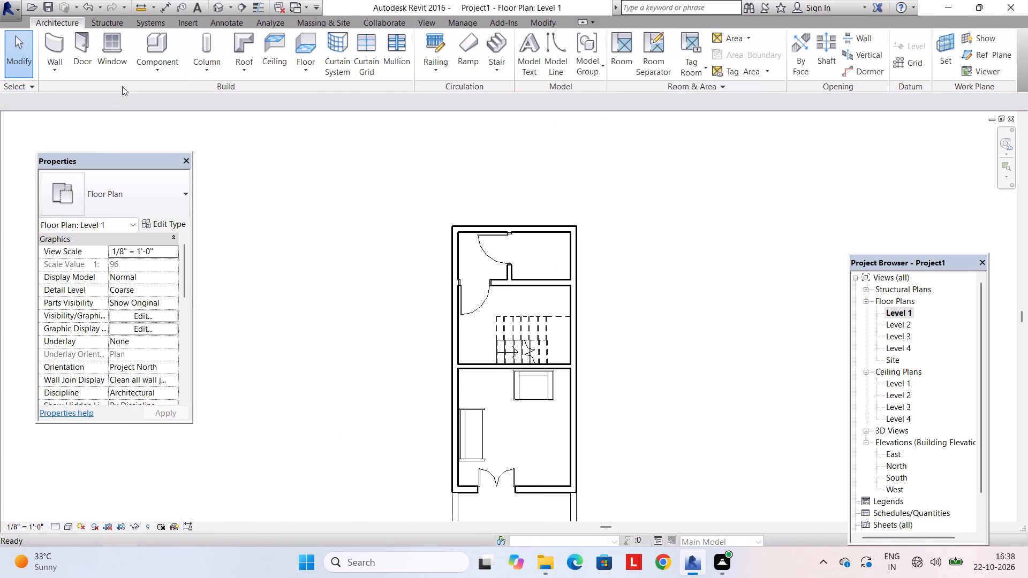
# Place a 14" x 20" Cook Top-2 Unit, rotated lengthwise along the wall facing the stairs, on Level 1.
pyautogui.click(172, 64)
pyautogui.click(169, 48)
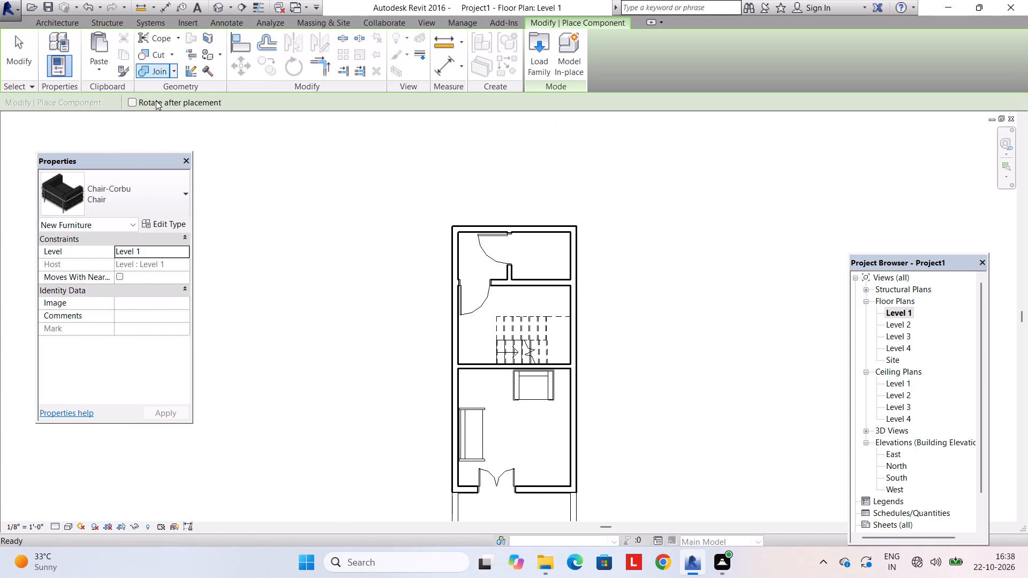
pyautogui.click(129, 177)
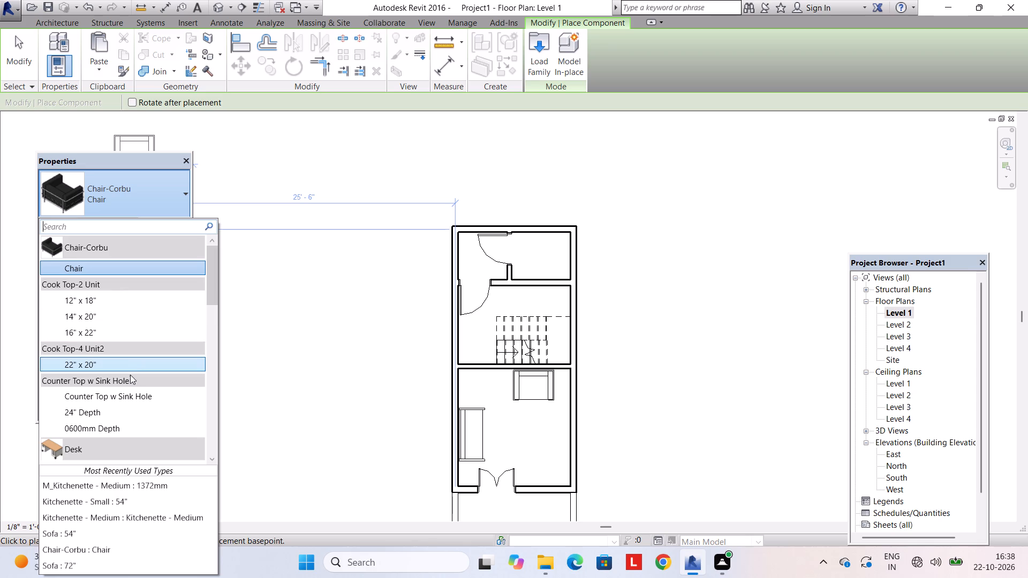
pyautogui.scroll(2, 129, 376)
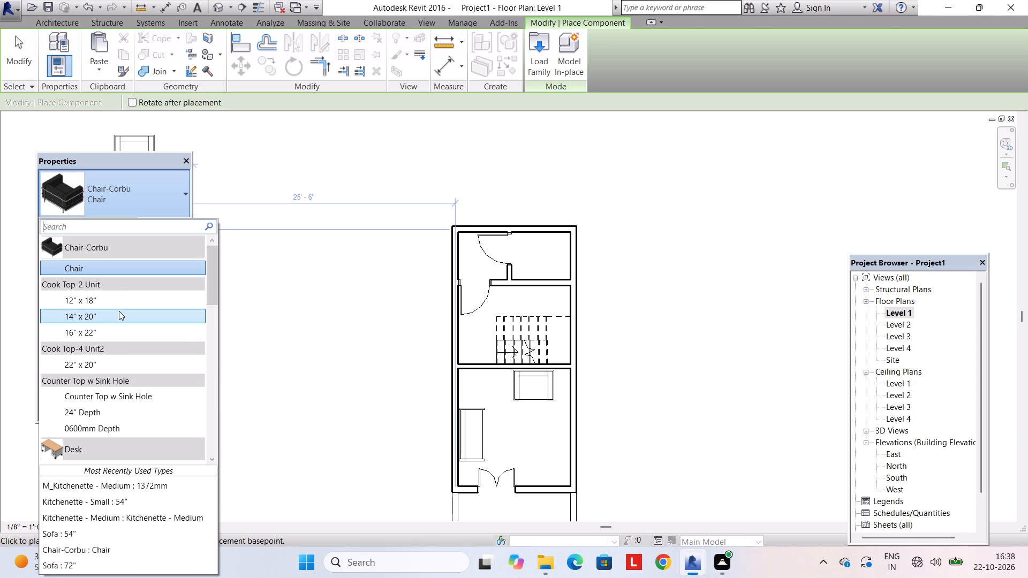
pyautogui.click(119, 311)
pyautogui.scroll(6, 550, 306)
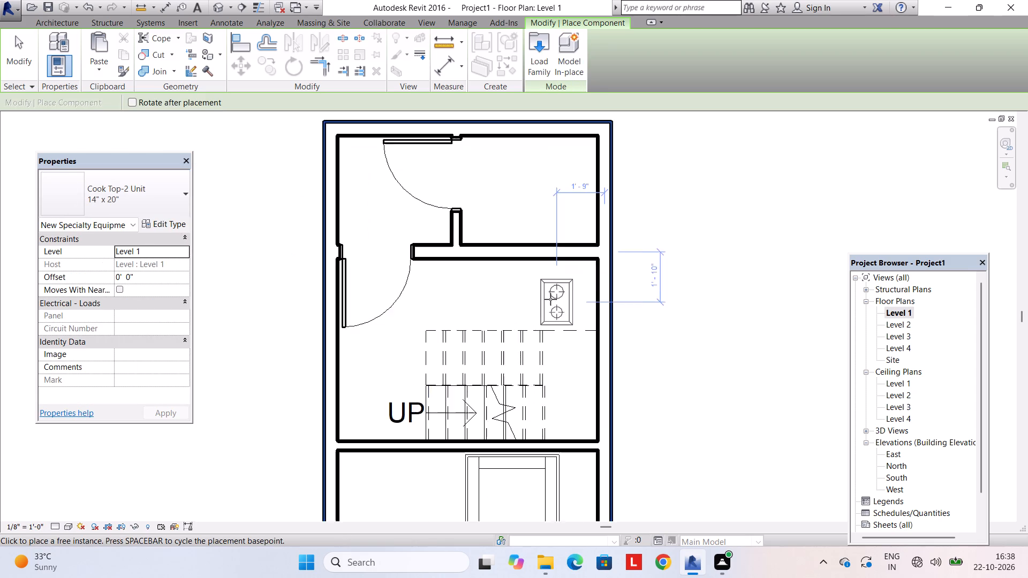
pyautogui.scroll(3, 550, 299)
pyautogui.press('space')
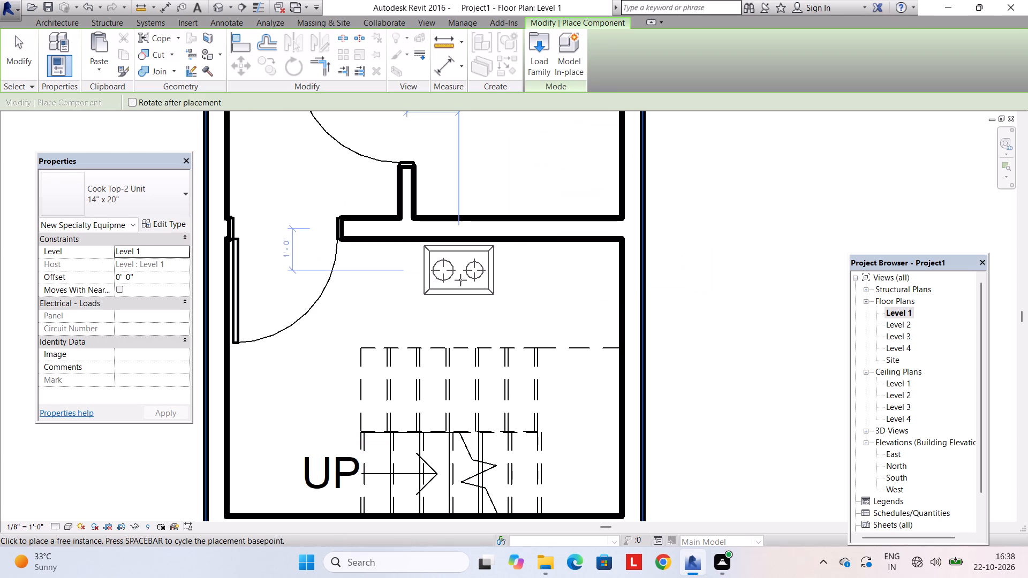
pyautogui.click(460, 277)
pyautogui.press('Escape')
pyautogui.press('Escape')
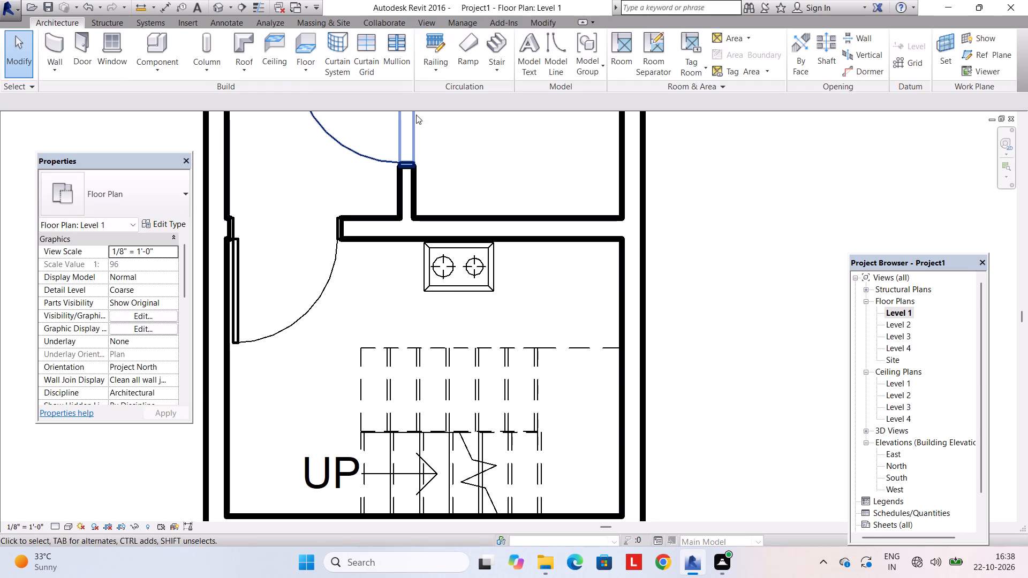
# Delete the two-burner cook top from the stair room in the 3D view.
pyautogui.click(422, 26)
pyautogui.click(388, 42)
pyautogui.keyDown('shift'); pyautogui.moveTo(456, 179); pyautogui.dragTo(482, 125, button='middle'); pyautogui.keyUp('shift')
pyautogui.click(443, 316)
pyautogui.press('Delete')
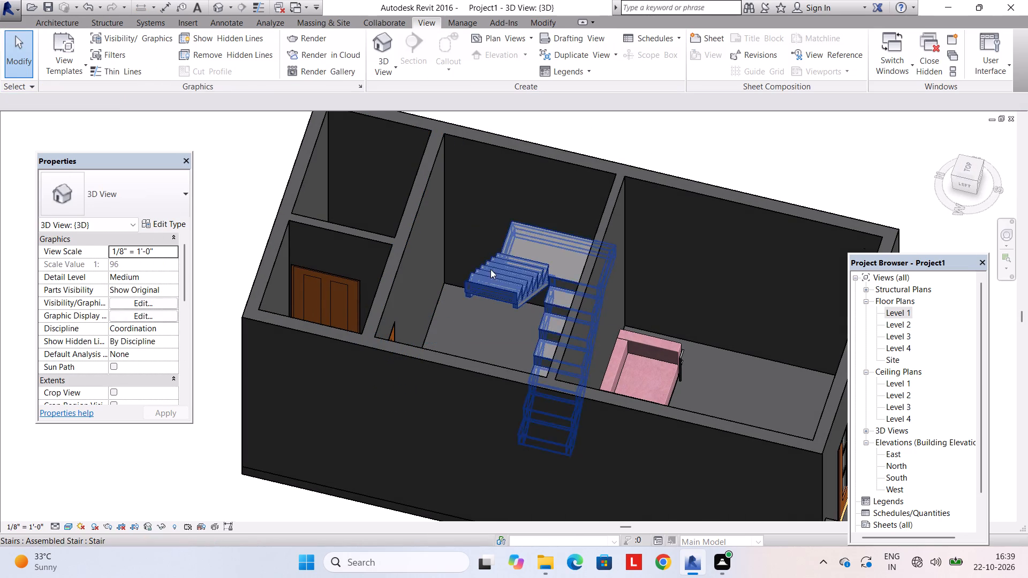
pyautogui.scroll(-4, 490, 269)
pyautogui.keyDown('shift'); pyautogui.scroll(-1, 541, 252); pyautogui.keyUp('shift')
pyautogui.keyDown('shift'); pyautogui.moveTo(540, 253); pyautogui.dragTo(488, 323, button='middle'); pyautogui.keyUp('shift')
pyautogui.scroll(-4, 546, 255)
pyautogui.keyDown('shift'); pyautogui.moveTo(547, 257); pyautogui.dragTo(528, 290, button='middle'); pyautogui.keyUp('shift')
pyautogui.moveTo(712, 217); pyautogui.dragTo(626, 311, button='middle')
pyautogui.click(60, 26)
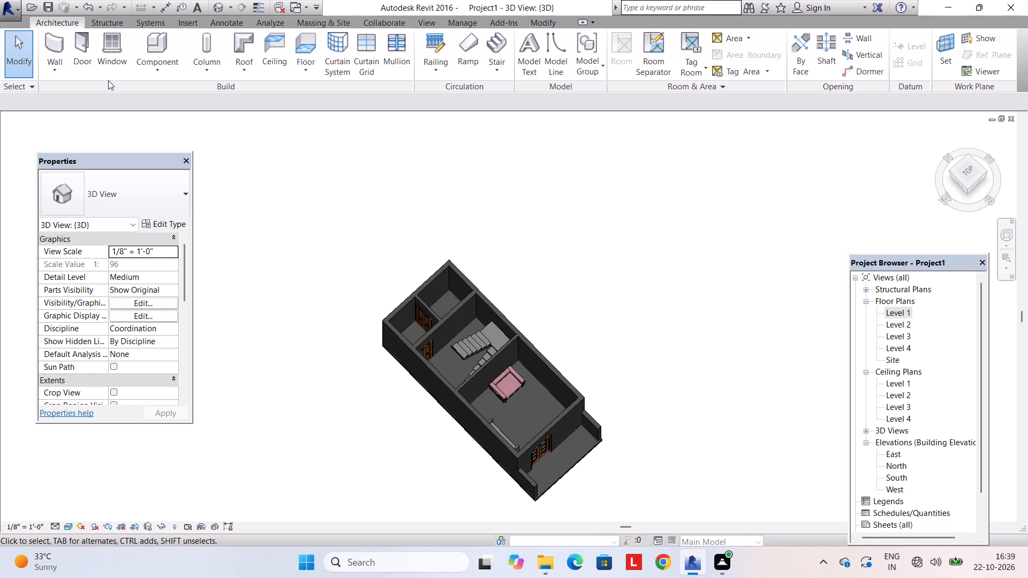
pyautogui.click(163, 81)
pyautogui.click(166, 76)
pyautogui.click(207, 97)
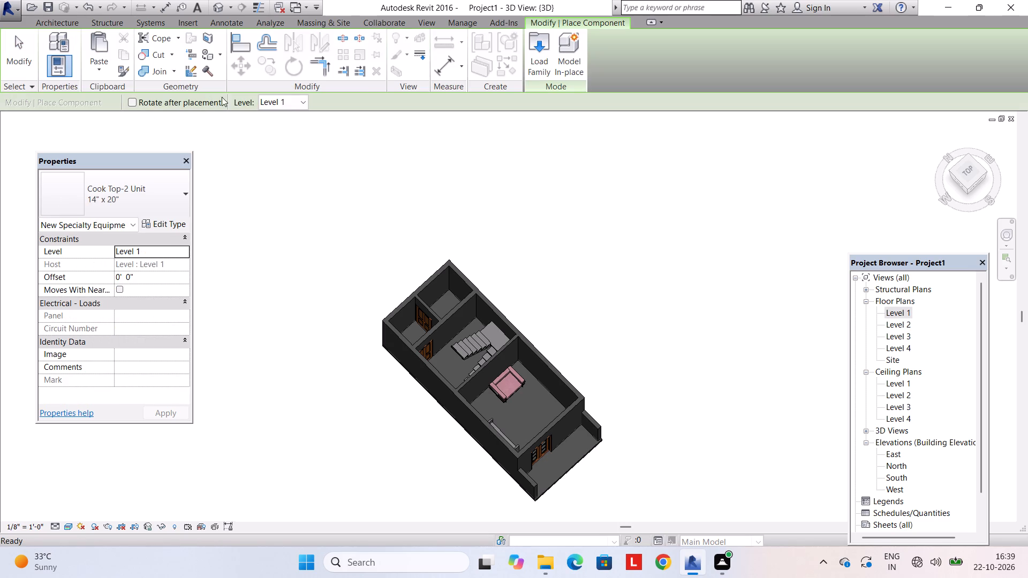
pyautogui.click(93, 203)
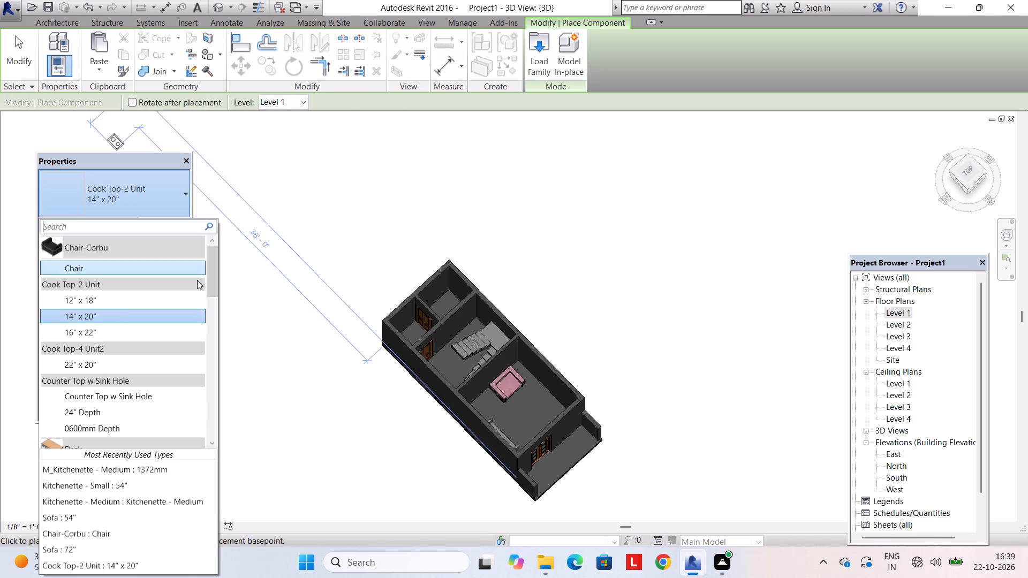
# Place a Kitchenette - Medium unit along the wall facing the stairs in the Level 1 floor plan.
pyautogui.doubleClick(916, 311)
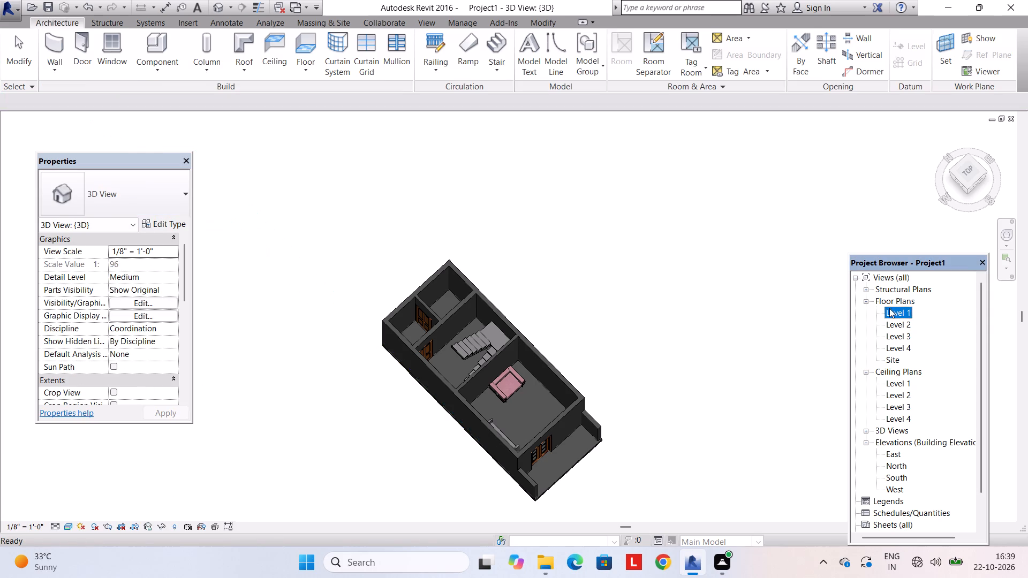
pyautogui.doubleClick(889, 308)
pyautogui.click(181, 62)
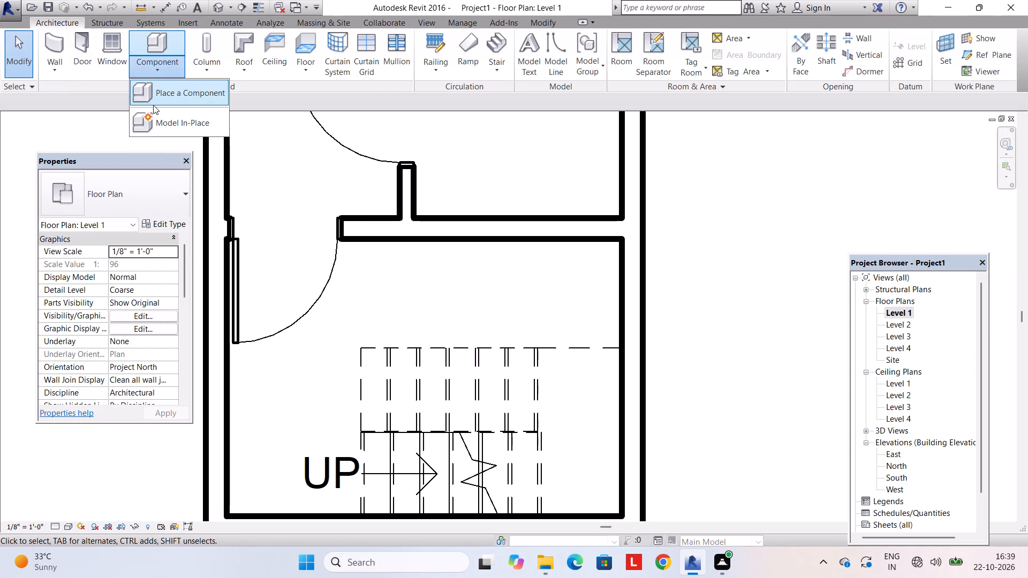
pyautogui.click(156, 99)
pyautogui.click(121, 202)
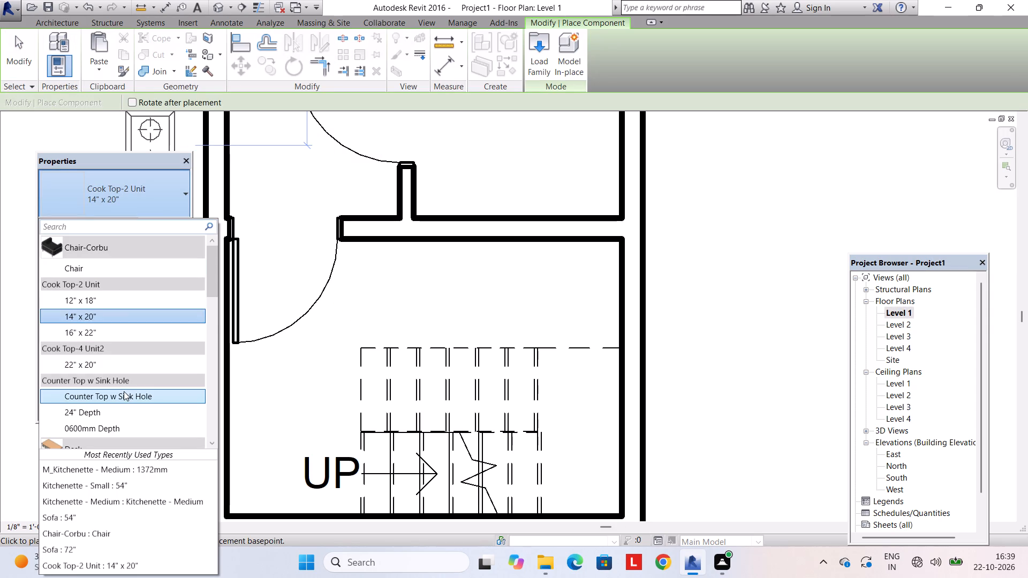
pyautogui.scroll(3, 124, 377)
pyautogui.scroll(-5, 118, 359)
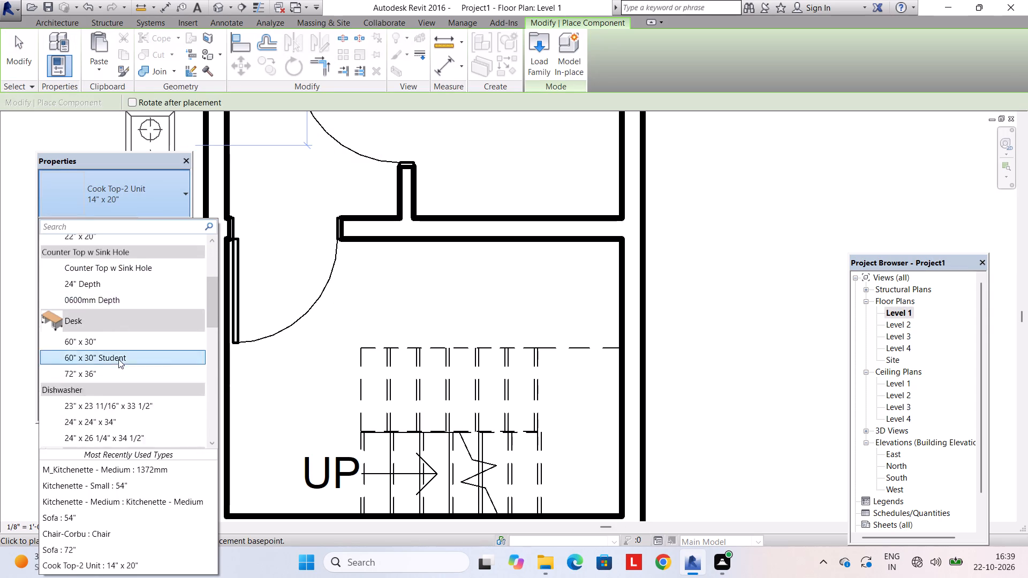
pyautogui.scroll(-2, 118, 359)
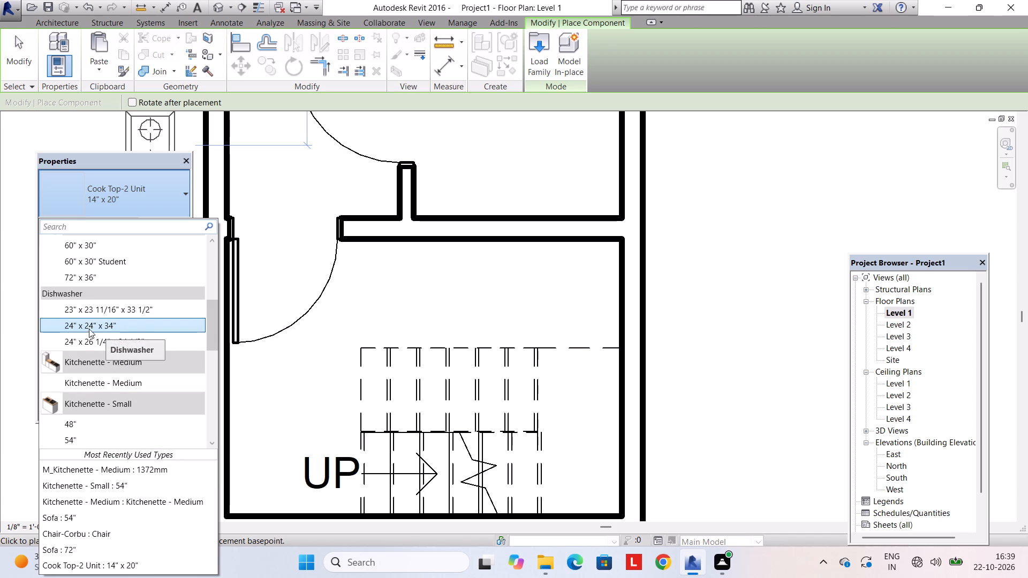
pyautogui.click(100, 305)
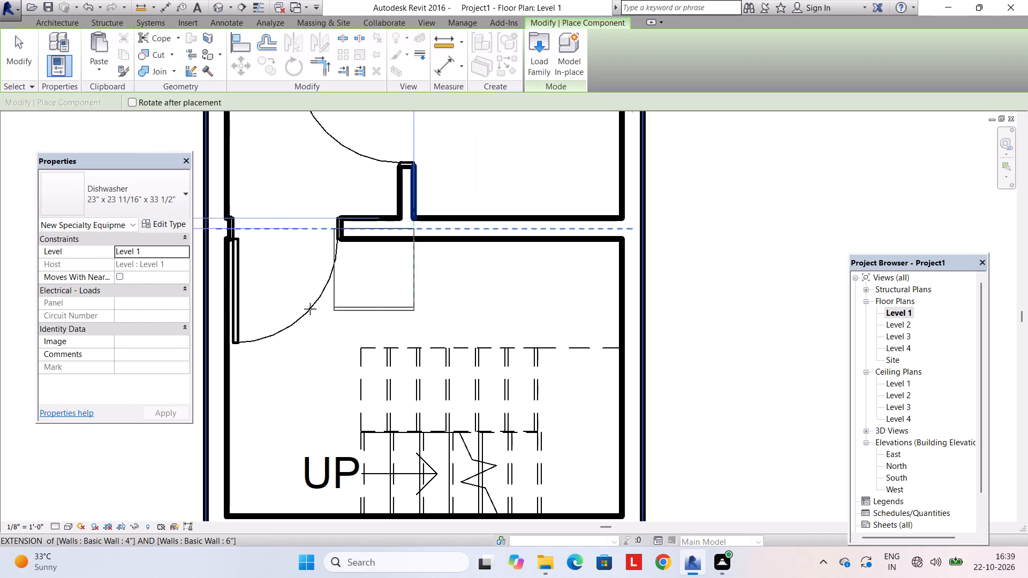
pyautogui.click(139, 206)
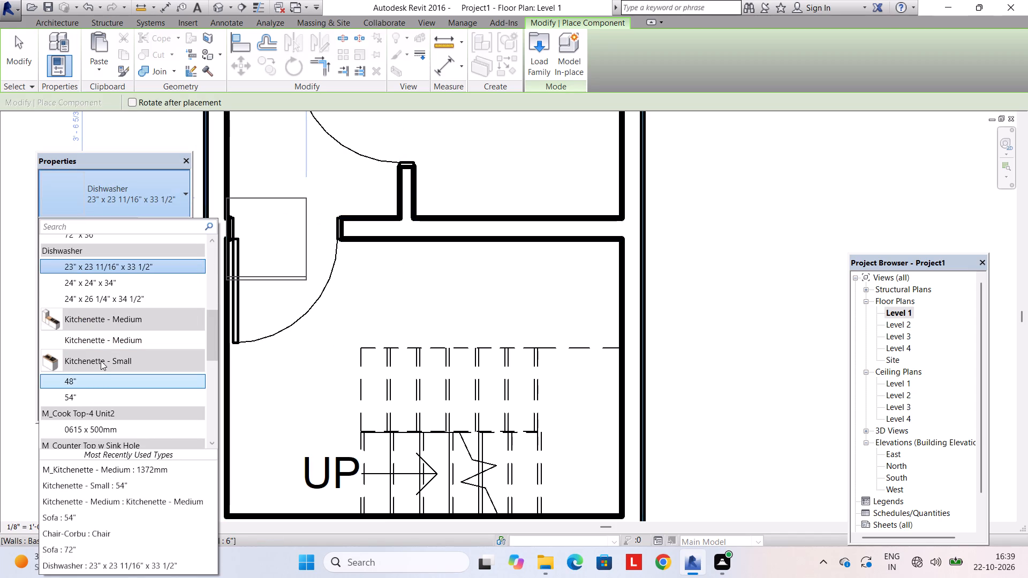
pyautogui.click(111, 343)
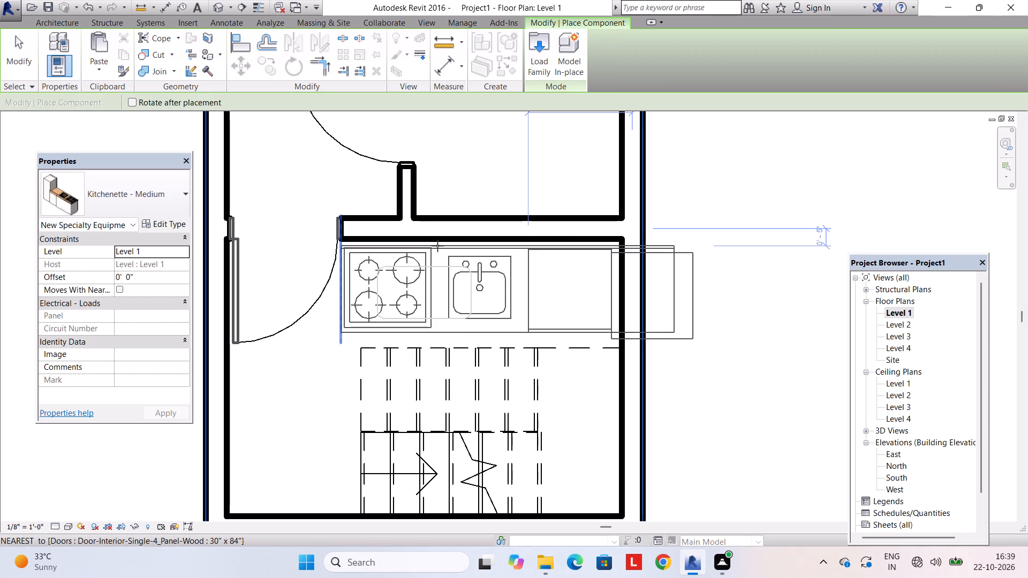
pyautogui.click(435, 246)
pyautogui.press('Escape')
pyautogui.press('Escape')
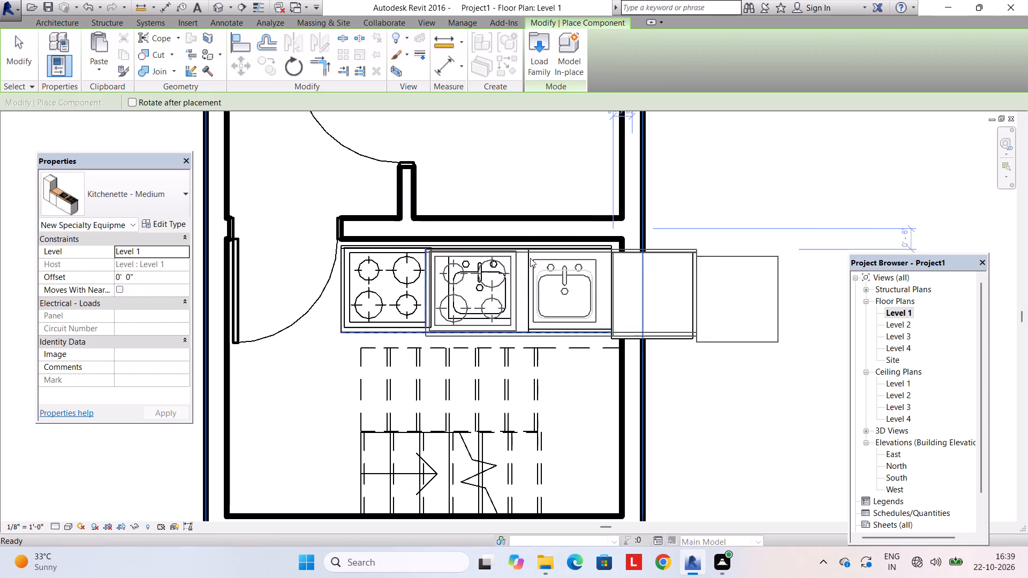
# Set the Counter Length of the Kitchenette - Medium type to 4'.
pyautogui.click(540, 253)
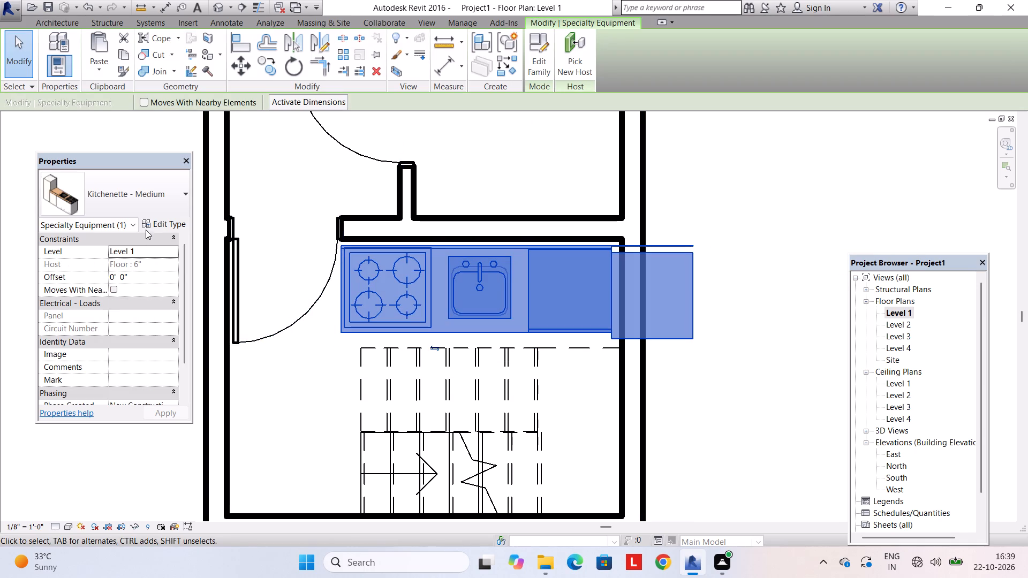
pyautogui.click(162, 219)
pyautogui.click(78, 223)
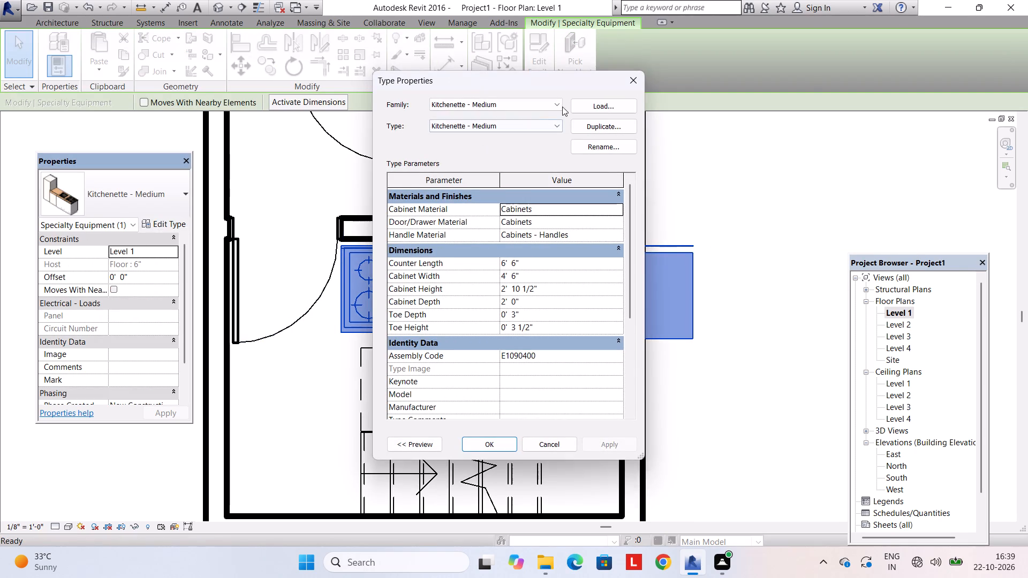
pyautogui.click(625, 79)
pyautogui.click(101, 216)
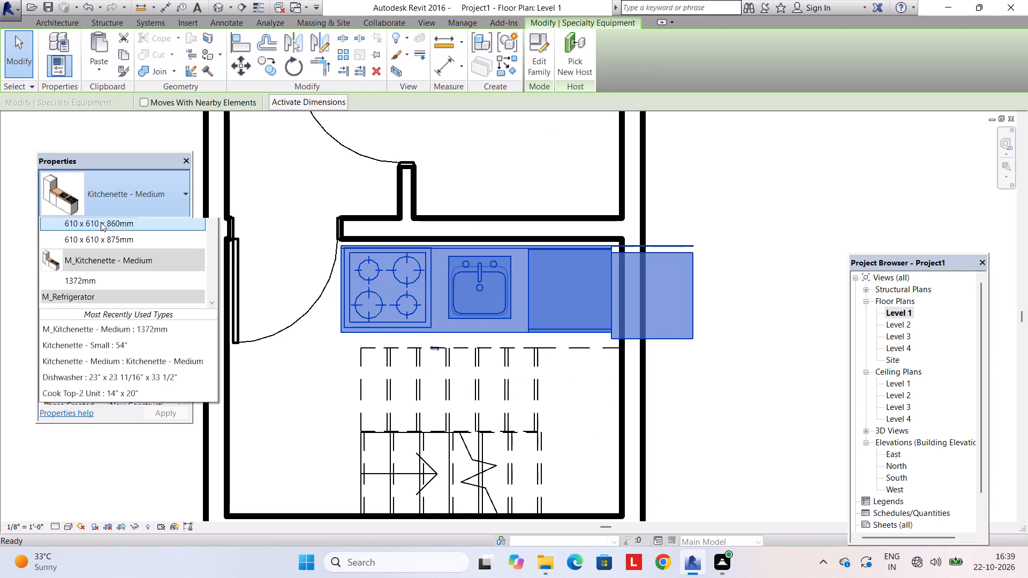
pyautogui.click(107, 215)
pyautogui.click(104, 226)
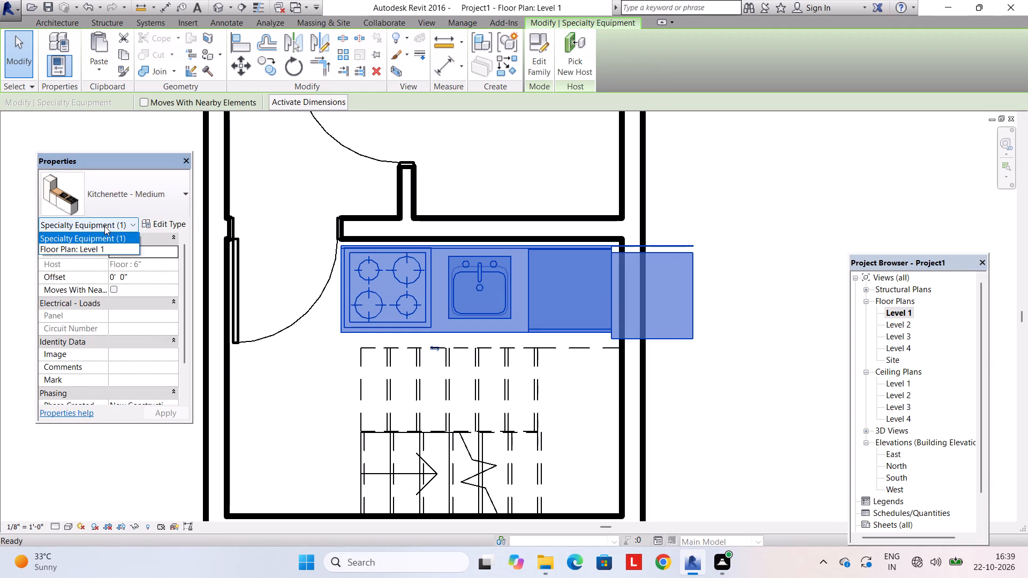
pyautogui.click(112, 226)
pyautogui.click(178, 229)
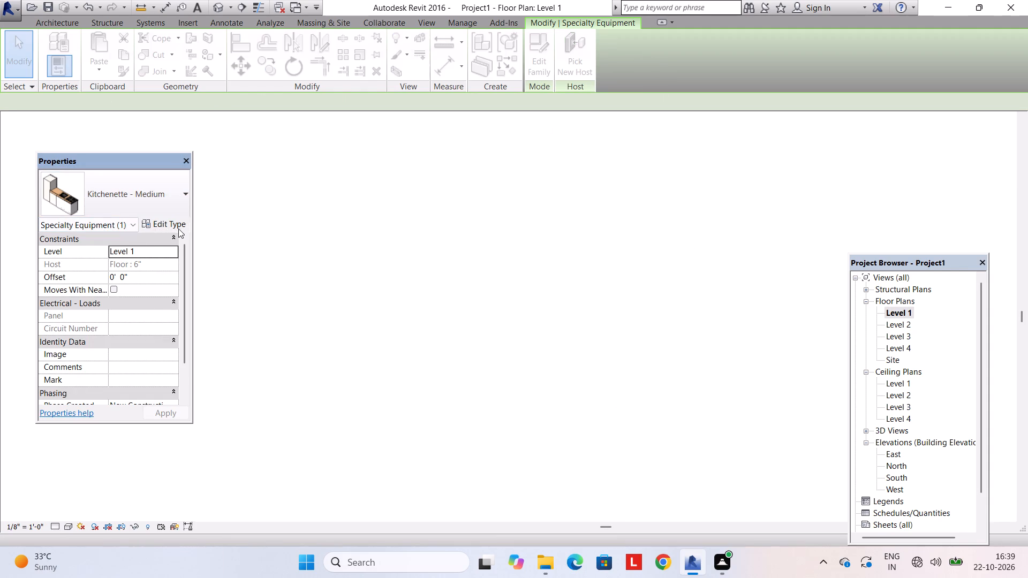
pyautogui.click(532, 265)
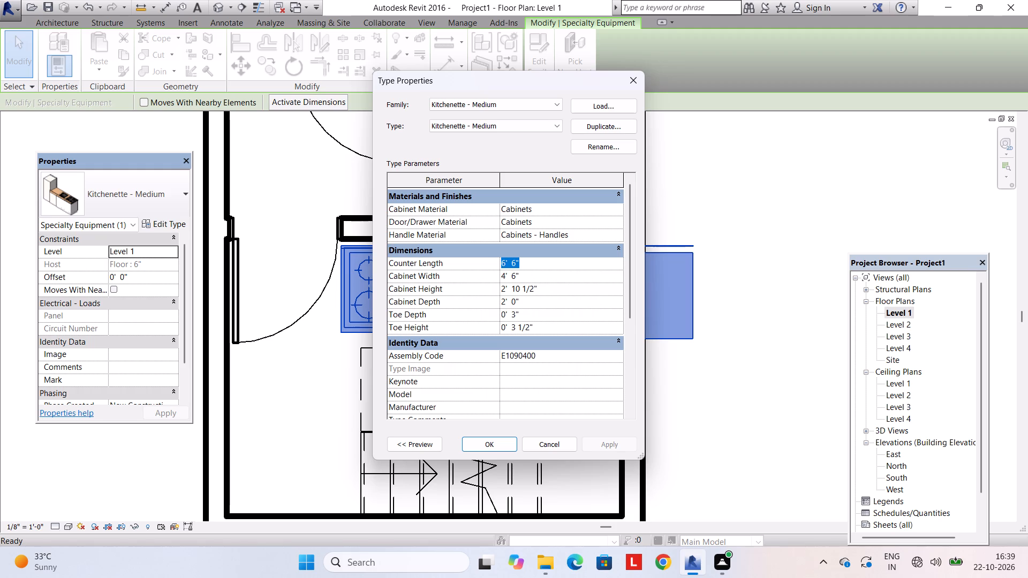
pyautogui.write("4'")
pyautogui.press('Return')
pyautogui.press('Return')
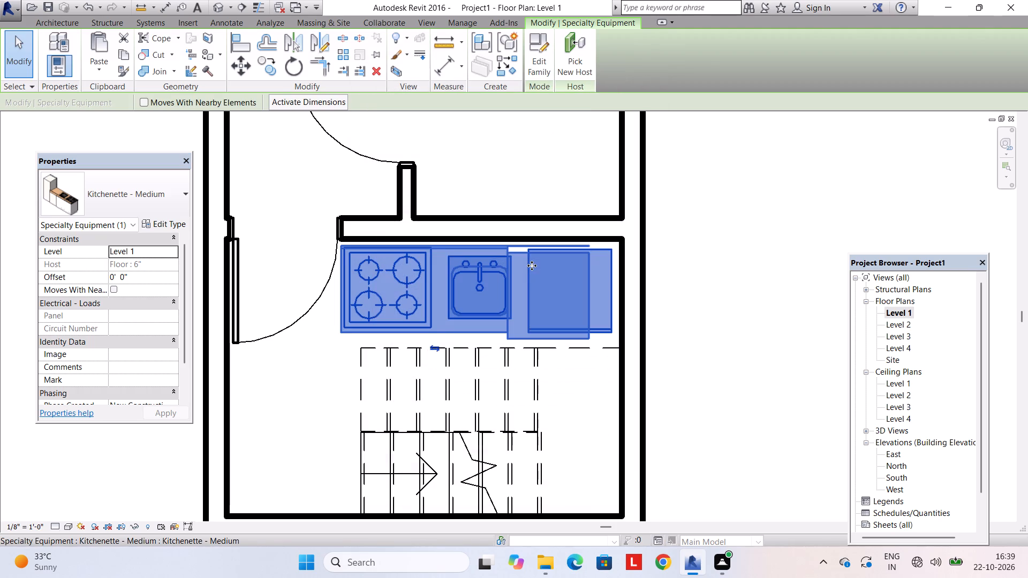
pyautogui.press('Escape')
pyautogui.press('Escape')
# Set the Cabinet Width of the Kitchenette - Medium type to 2.5'.
pyautogui.scroll(2, 537, 264)
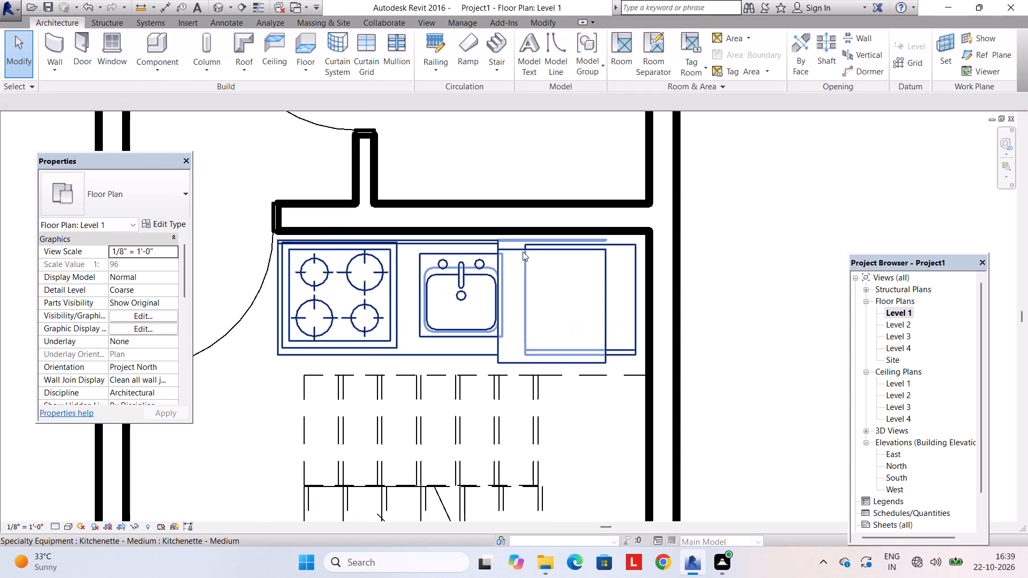
pyautogui.scroll(-3, 523, 252)
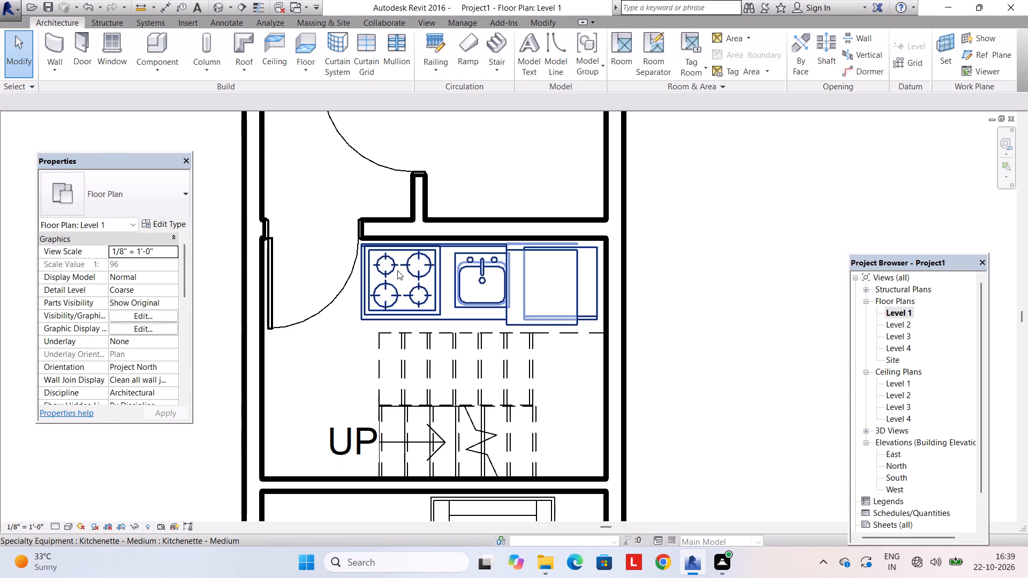
pyautogui.click(397, 270)
pyautogui.click(177, 225)
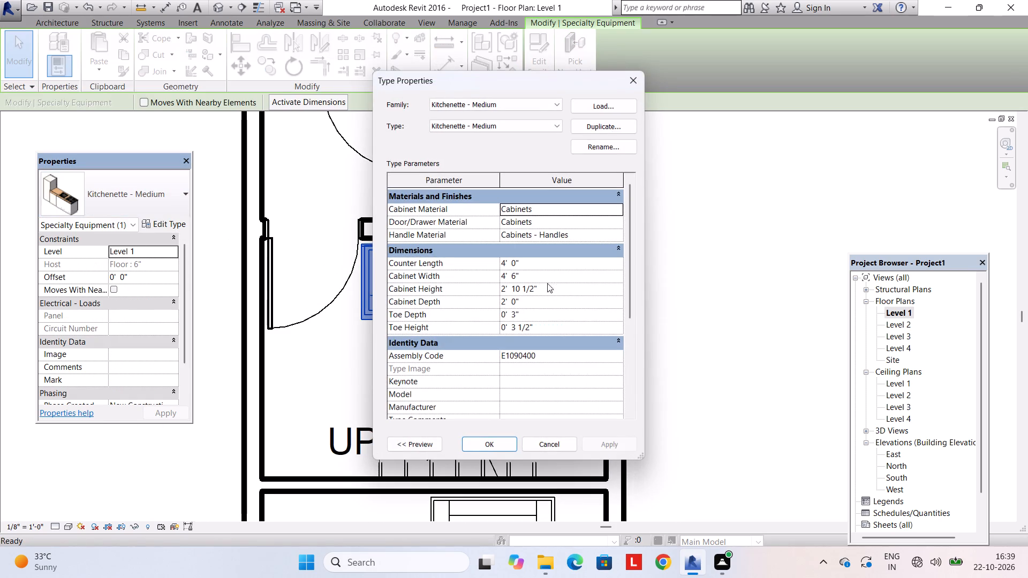
pyautogui.click(546, 277)
pyautogui.write("2.5'")
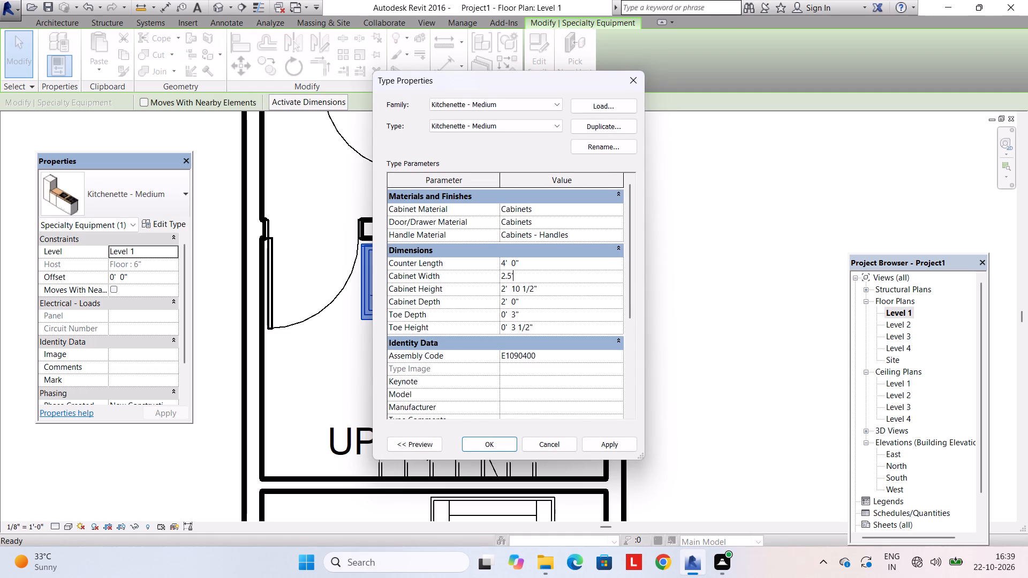
pyautogui.press('Return')
pyautogui.press('Return')
pyautogui.press('Escape')
pyautogui.press('Escape')
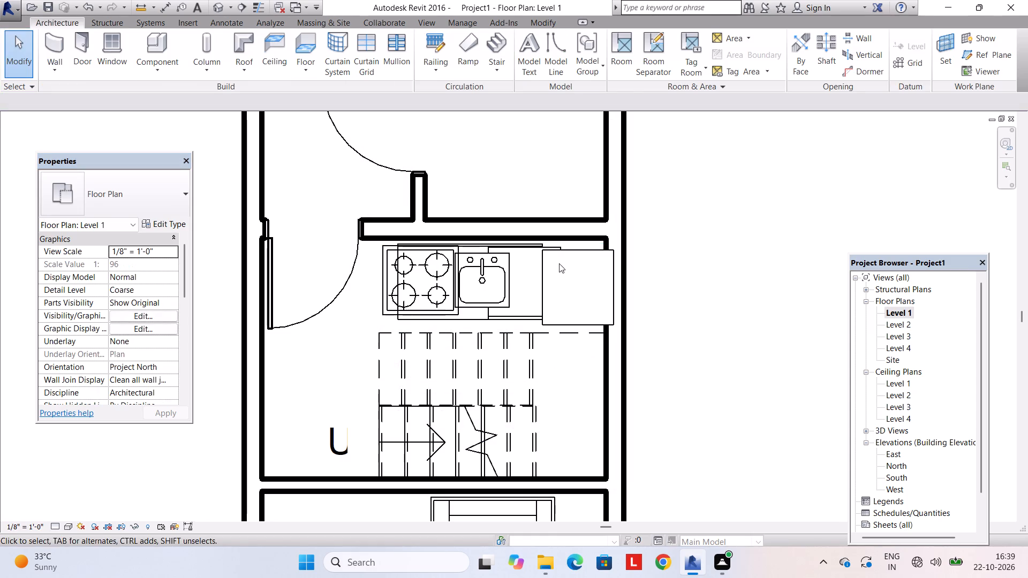
# Nudge the kitchenette three increments toward the door and one toward the wall behind it, fitting it into the room corner.
pyautogui.click(553, 252)
pyautogui.press('Left')
pyautogui.press('Left')
pyautogui.press('Left')
pyautogui.press('Up')
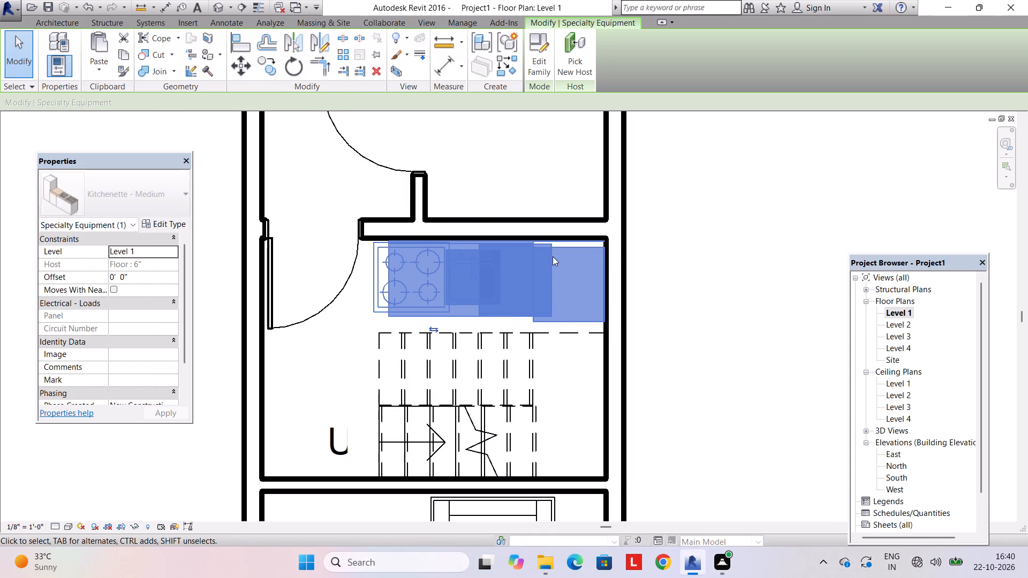
pyautogui.press('Escape')
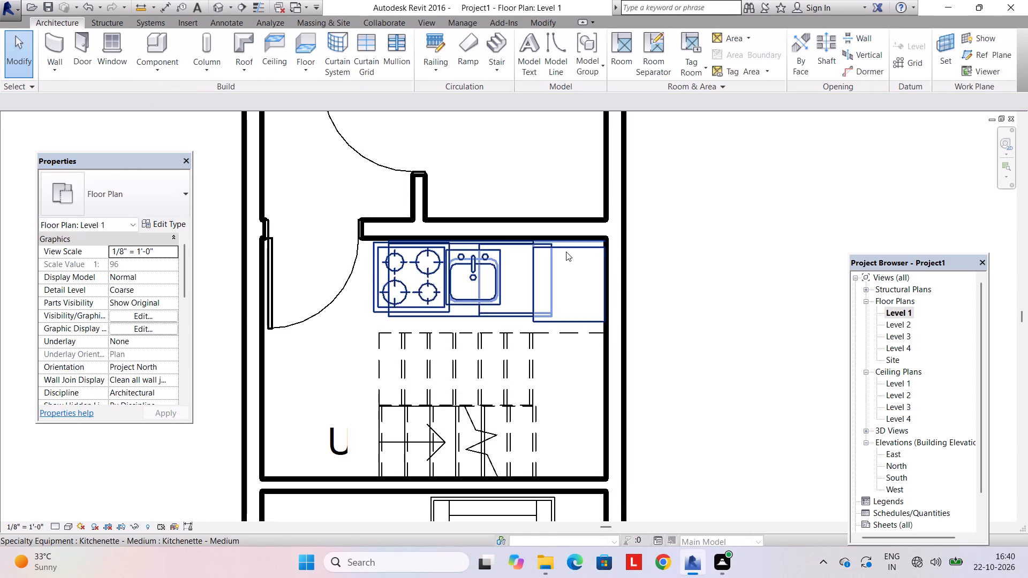
pyautogui.click(566, 251)
pyautogui.press('Escape')
pyautogui.click(528, 234)
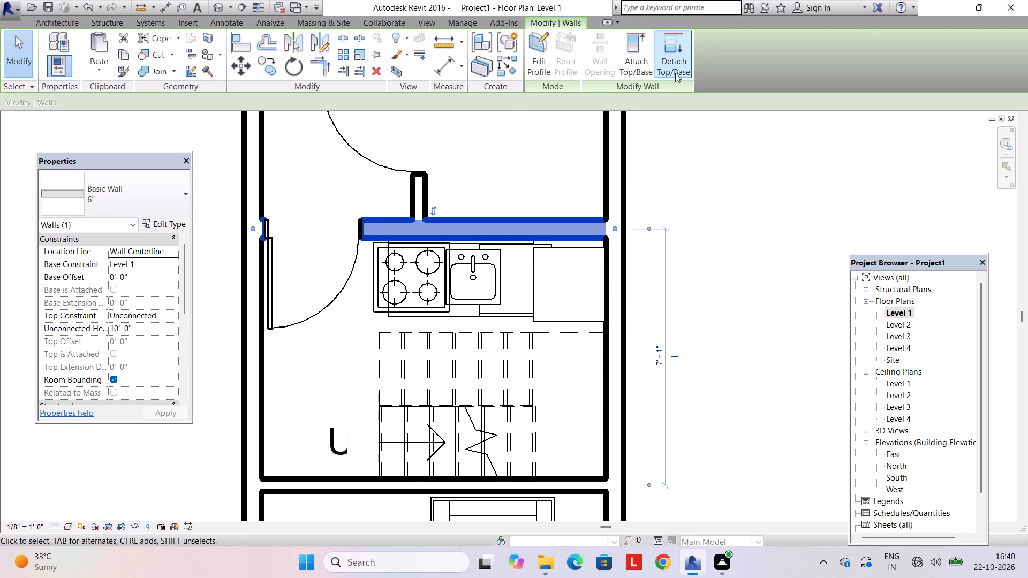
pyautogui.press('Escape')
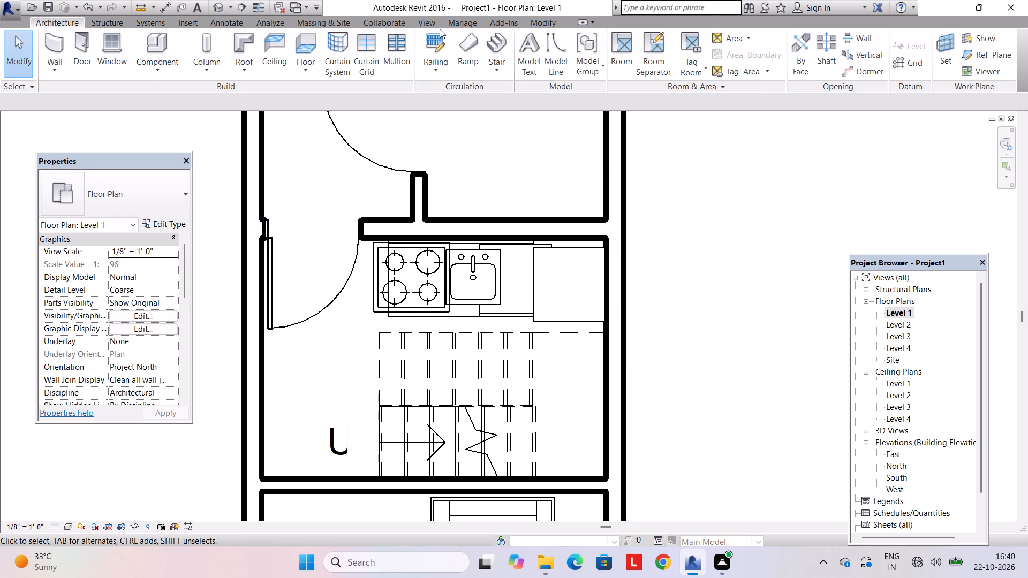
# Examine the resized kitchenette beside the stairs in the 3D view, checking its fit against the walls and stair flight.
pyautogui.click(437, 26)
pyautogui.click(391, 41)
pyautogui.keyDown('shift'); pyautogui.moveTo(439, 231); pyautogui.dragTo(492, 208, button='middle'); pyautogui.keyUp('shift')
pyautogui.keyDown('shift'); pyautogui.scroll(-1, 495, 210); pyautogui.keyUp('shift')
pyautogui.scroll(3, 492, 309)
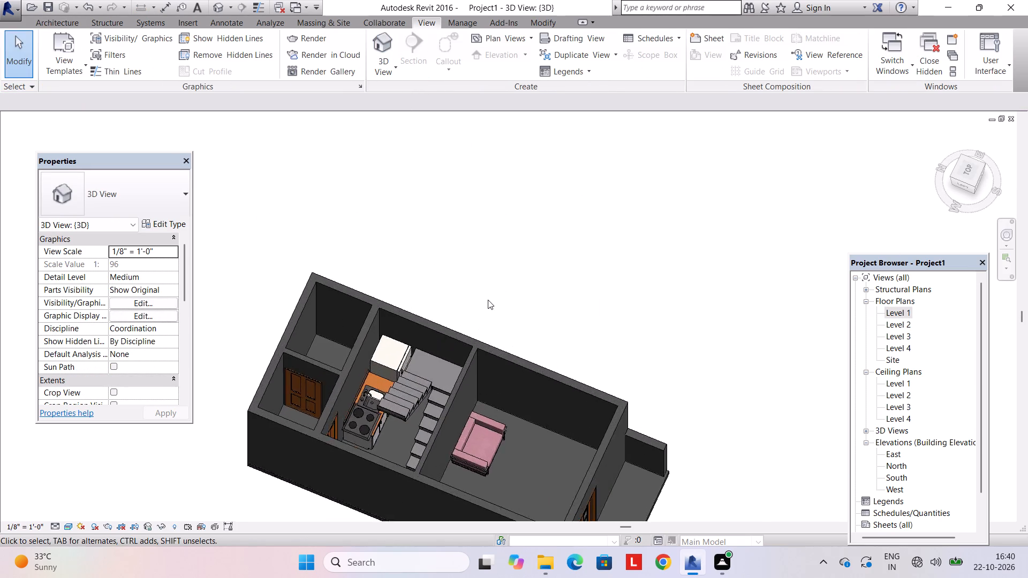
pyautogui.scroll(4, 488, 300)
pyautogui.moveTo(468, 322); pyautogui.dragTo(477, 253, button='middle')
pyautogui.scroll(-4, 470, 319)
pyautogui.moveTo(439, 333); pyautogui.dragTo(450, 302, button='middle')
pyautogui.scroll(3, 409, 390)
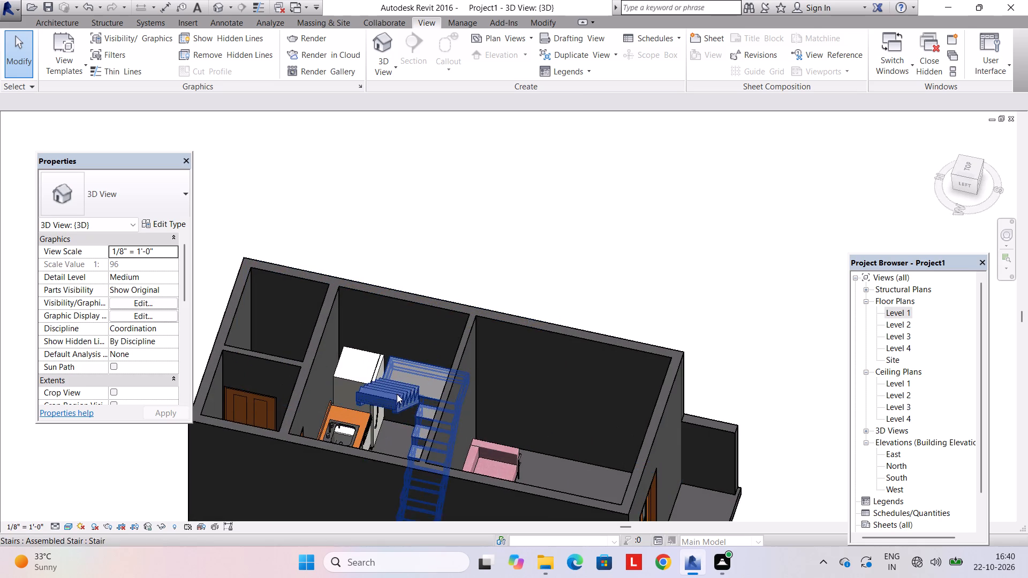
pyautogui.moveTo(397, 394); pyautogui.dragTo(443, 363, button='middle')
pyautogui.scroll(6, 400, 419)
pyautogui.moveTo(397, 400); pyautogui.dragTo(436, 318, button='middle')
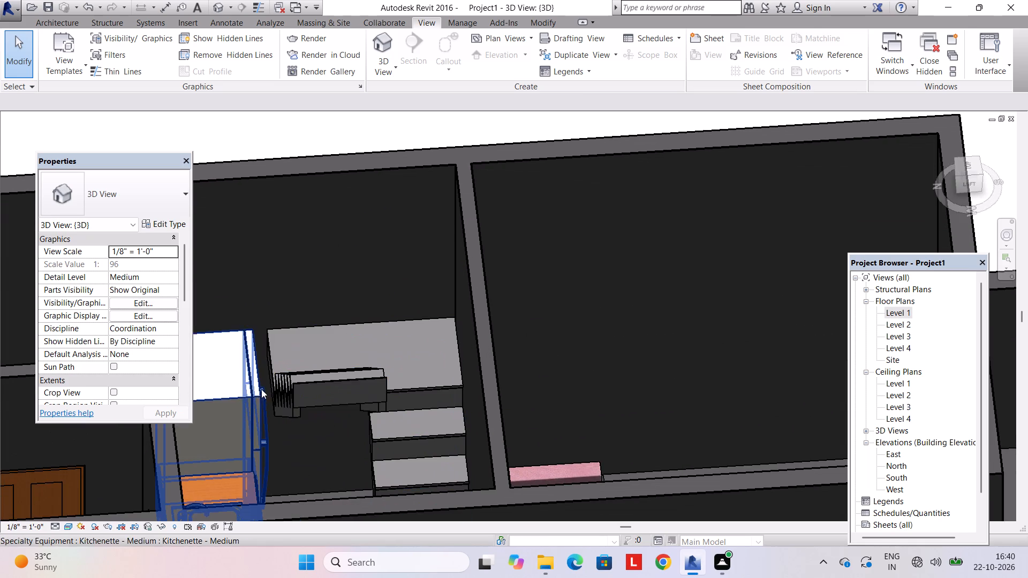
pyautogui.moveTo(266, 380); pyautogui.dragTo(239, 373, button='middle')
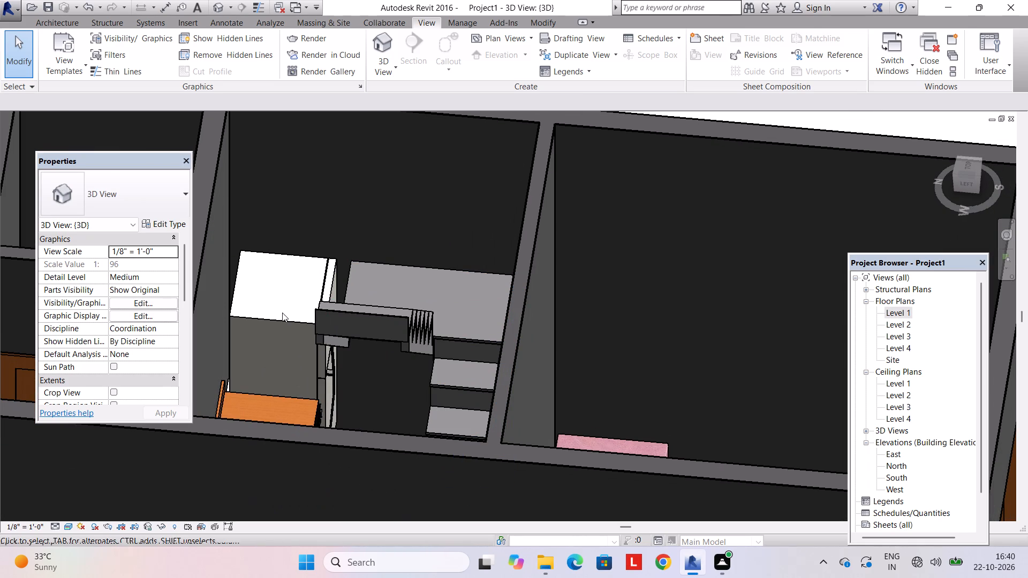
# Examine the kitchenette's type parameters and the alternative families and types available for it.
pyautogui.click(282, 313)
pyautogui.click(281, 316)
pyautogui.click(149, 224)
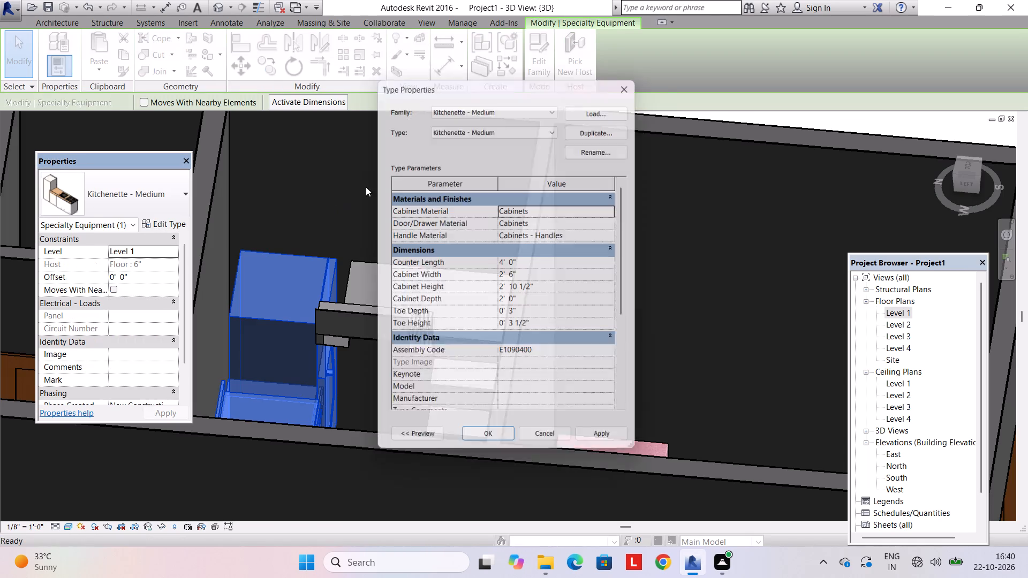
pyautogui.click(479, 102)
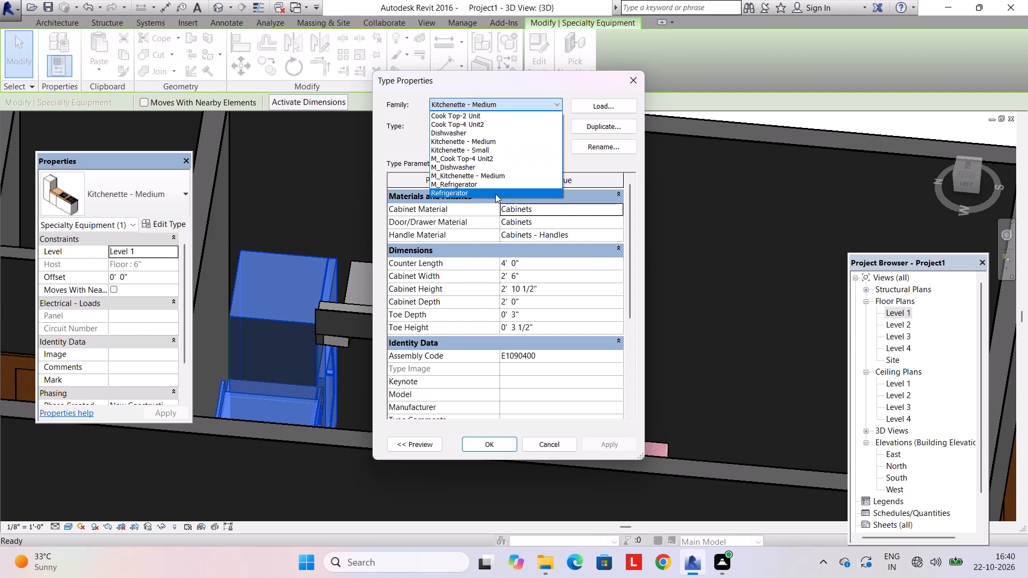
pyautogui.press('Escape')
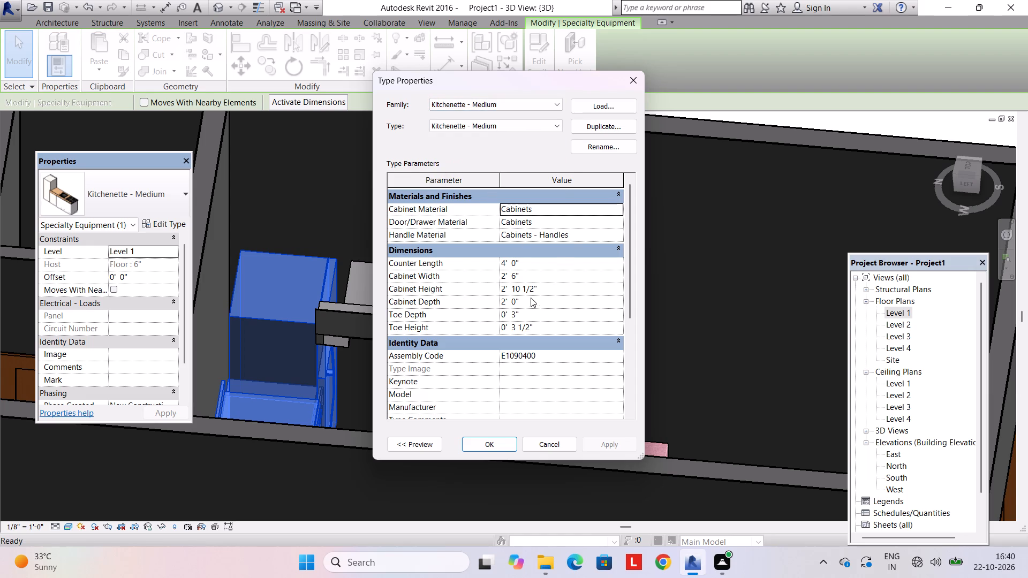
pyautogui.scroll(-7, 556, 302)
pyautogui.scroll(2, 556, 302)
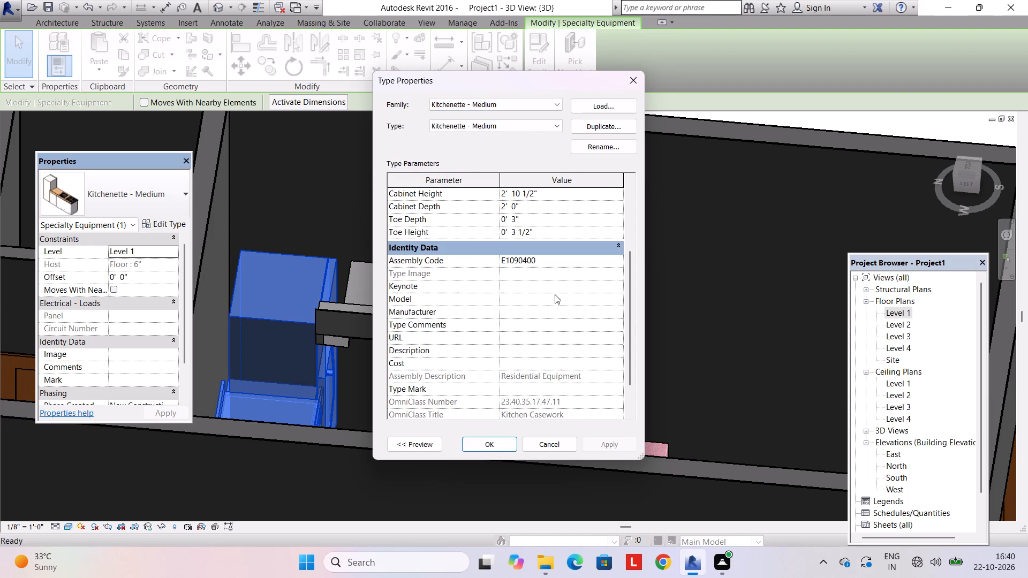
pyautogui.scroll(6, 555, 294)
pyautogui.click(499, 134)
pyautogui.click(500, 130)
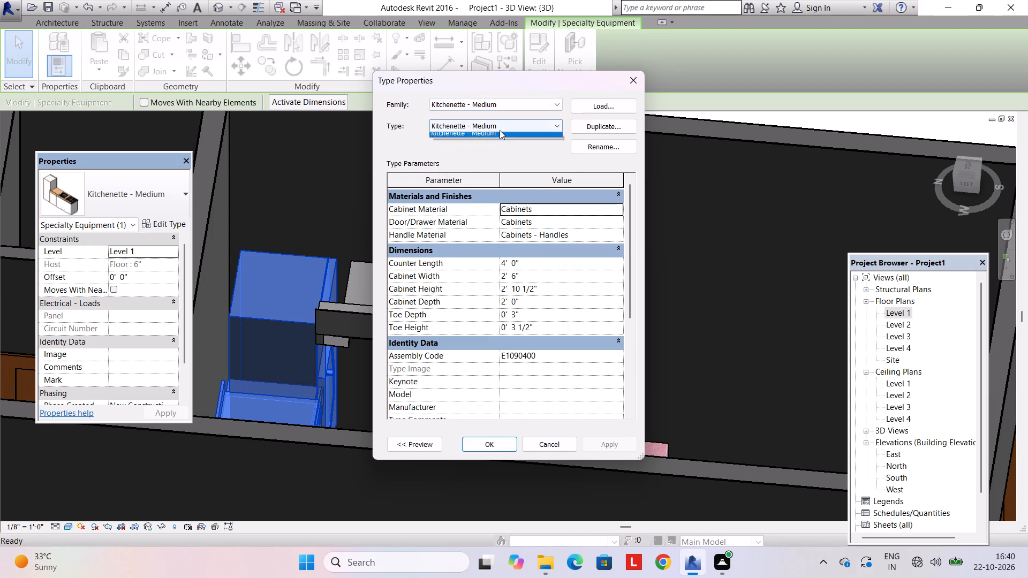
pyautogui.click(500, 130)
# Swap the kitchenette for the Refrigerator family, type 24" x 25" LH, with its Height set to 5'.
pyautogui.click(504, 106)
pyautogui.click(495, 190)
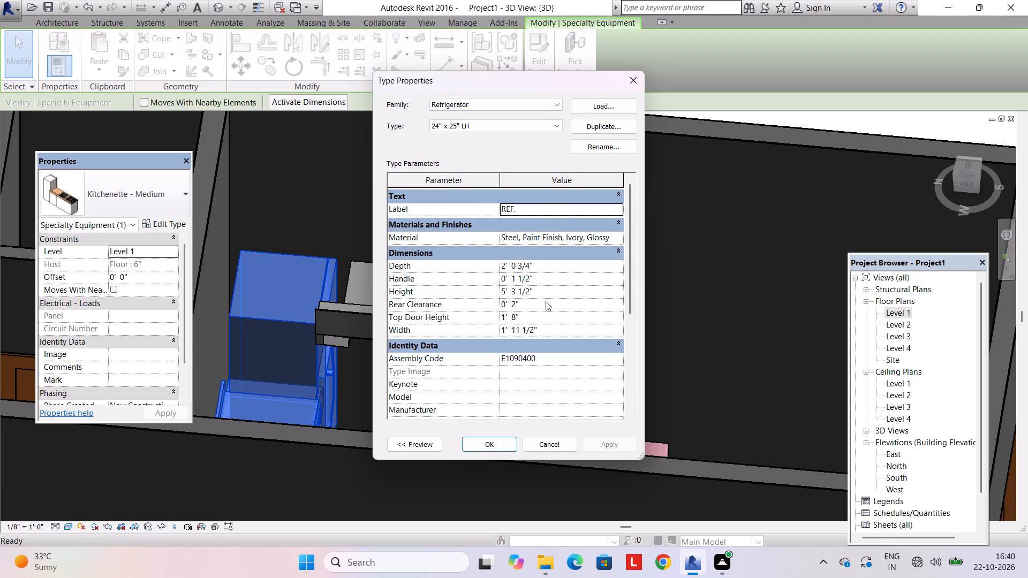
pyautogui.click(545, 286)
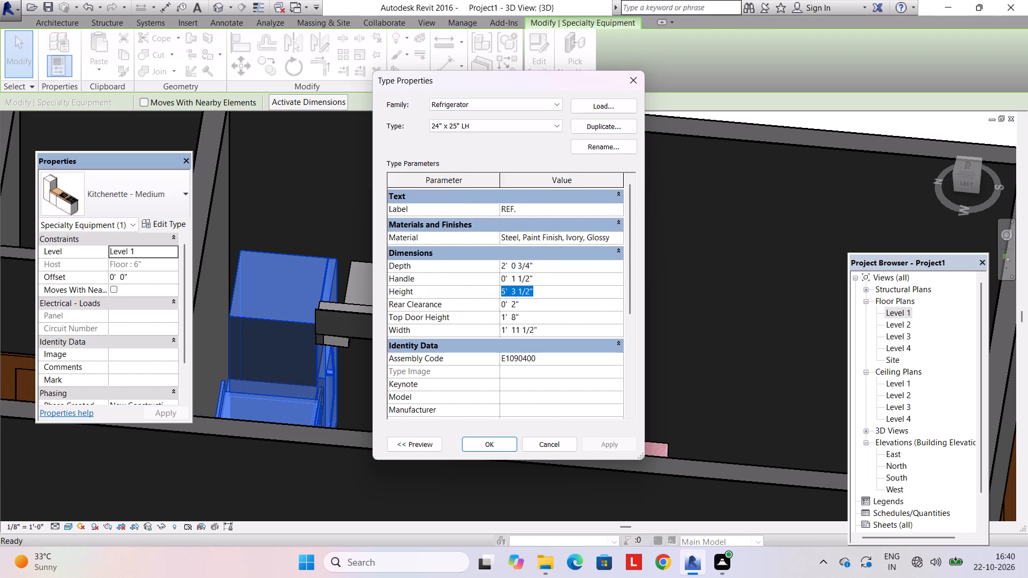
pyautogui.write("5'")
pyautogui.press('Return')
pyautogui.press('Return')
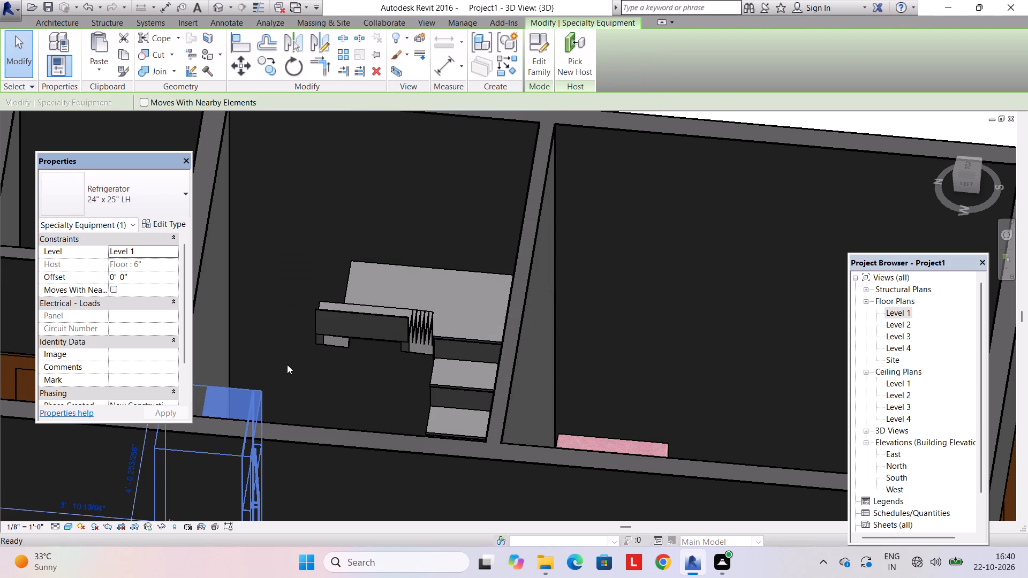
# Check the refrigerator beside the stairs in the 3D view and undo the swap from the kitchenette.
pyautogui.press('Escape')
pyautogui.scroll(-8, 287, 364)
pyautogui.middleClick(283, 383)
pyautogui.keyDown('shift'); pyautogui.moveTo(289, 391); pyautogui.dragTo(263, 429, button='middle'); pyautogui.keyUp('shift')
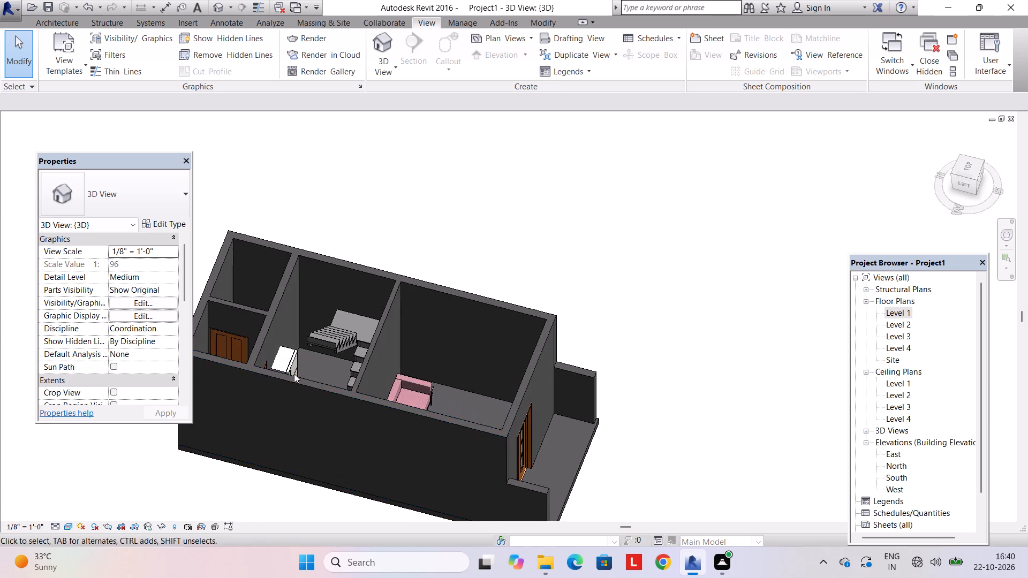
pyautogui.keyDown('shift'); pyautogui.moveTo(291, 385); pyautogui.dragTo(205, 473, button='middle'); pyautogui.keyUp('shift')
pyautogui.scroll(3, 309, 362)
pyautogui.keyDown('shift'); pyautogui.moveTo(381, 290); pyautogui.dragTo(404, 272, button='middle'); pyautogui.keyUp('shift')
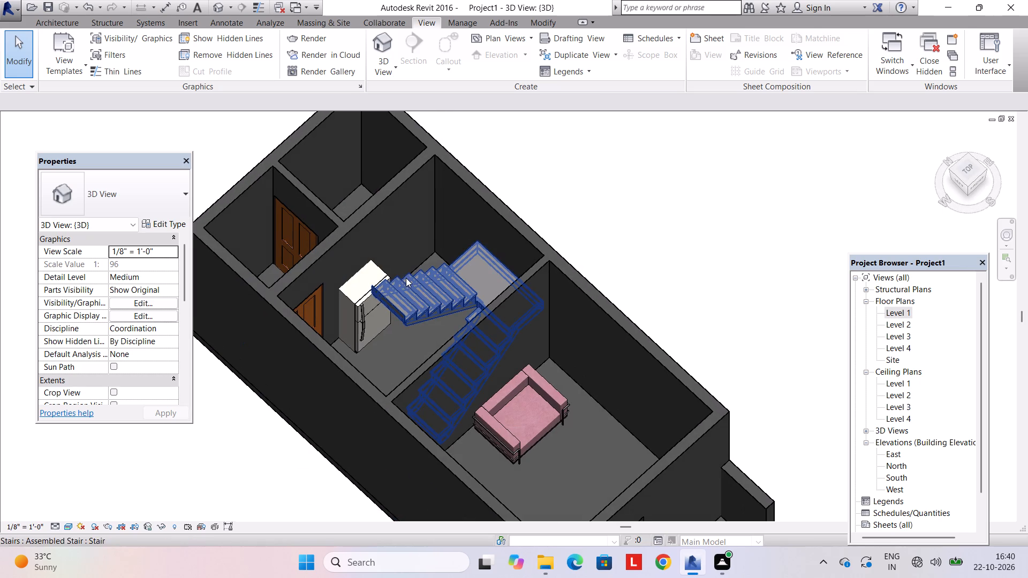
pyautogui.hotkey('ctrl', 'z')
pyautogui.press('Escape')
# Examine the kitchenette, stair flight and surrounding rooms from several angles in the 3D view.
pyautogui.scroll(1, 507, 249)
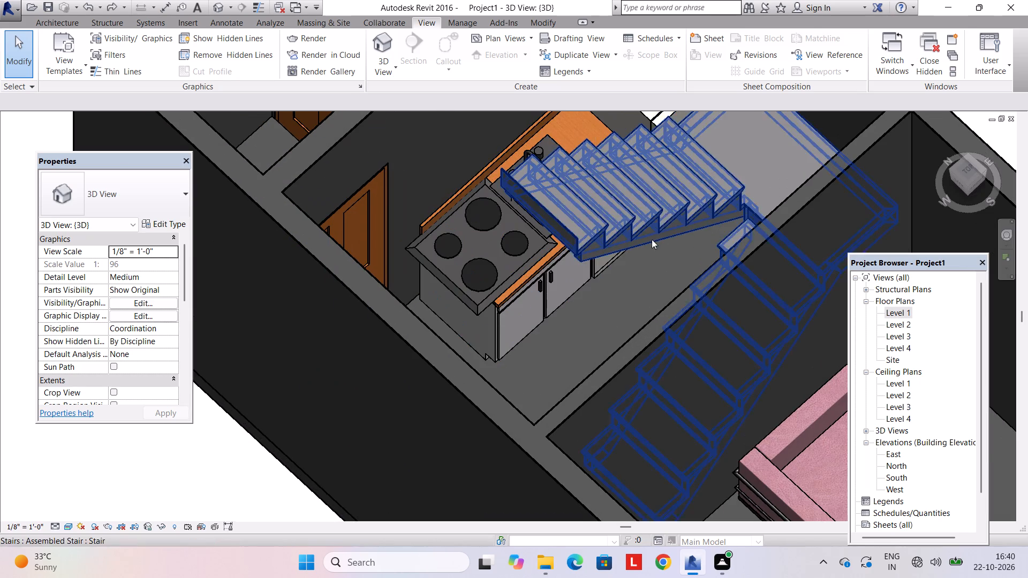
pyautogui.keyDown('shift'); pyautogui.moveTo(627, 279); pyautogui.dragTo(642, 181, button='middle'); pyautogui.keyUp('shift')
pyautogui.keyDown('shift'); pyautogui.moveTo(573, 244); pyautogui.dragTo(636, 175, button='middle'); pyautogui.keyUp('shift')
pyautogui.moveTo(527, 278); pyautogui.dragTo(604, 281, button='middle')
pyautogui.keyDown('shift'); pyautogui.moveTo(494, 333); pyautogui.dragTo(550, 339, button='middle'); pyautogui.keyUp('shift')
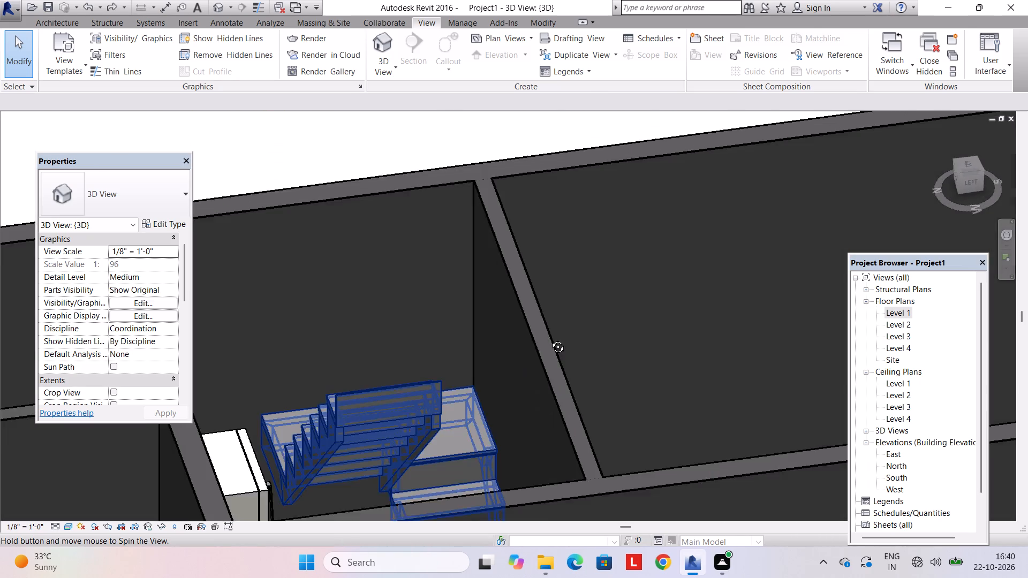
pyautogui.keyDown('shift'); pyautogui.moveTo(550, 339); pyautogui.dragTo(542, 368, button='middle'); pyautogui.keyUp('shift')
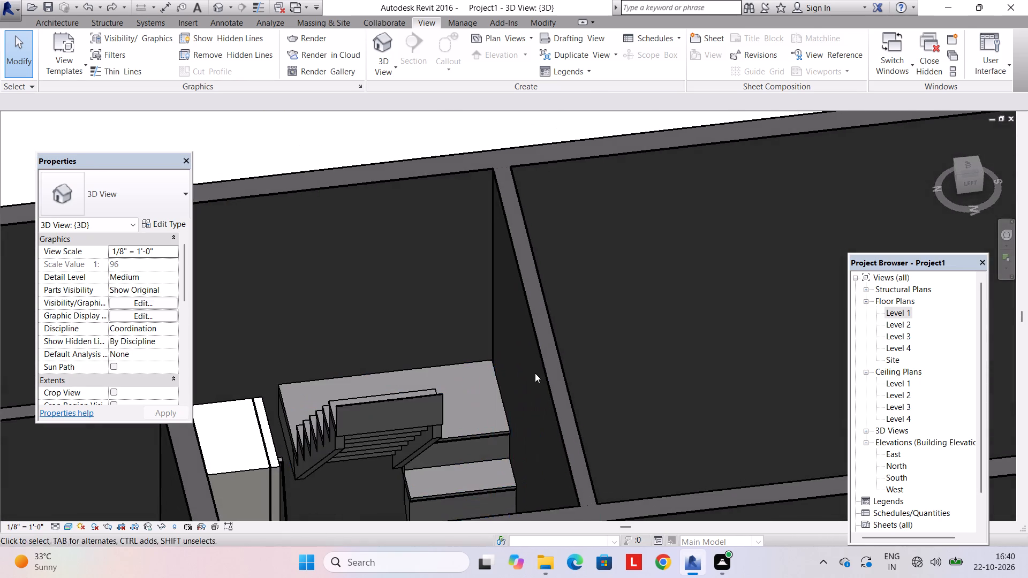
pyautogui.scroll(-4, 535, 373)
pyautogui.keyDown('shift'); pyautogui.moveTo(521, 376); pyautogui.dragTo(405, 360, button='middle'); pyautogui.keyUp('shift')
pyautogui.scroll(-6, 612, 295)
pyautogui.moveTo(612, 296); pyautogui.dragTo(569, 362, button='middle')
pyautogui.moveTo(630, 293); pyautogui.dragTo(584, 352, button='middle')
pyautogui.keyDown('shift'); pyautogui.moveTo(594, 344); pyautogui.dragTo(578, 371, button='middle'); pyautogui.keyUp('shift')
pyautogui.scroll(5, 584, 349)
pyautogui.keyDown('shift'); pyautogui.moveTo(582, 353); pyautogui.dragTo(525, 401, button='middle'); pyautogui.keyUp('shift')
pyautogui.scroll(-4, 620, 358)
pyautogui.moveTo(699, 360); pyautogui.dragTo(669, 414, button='middle')
pyautogui.keyDown('shift'); pyautogui.scroll(-1, 690, 379); pyautogui.keyUp('shift')
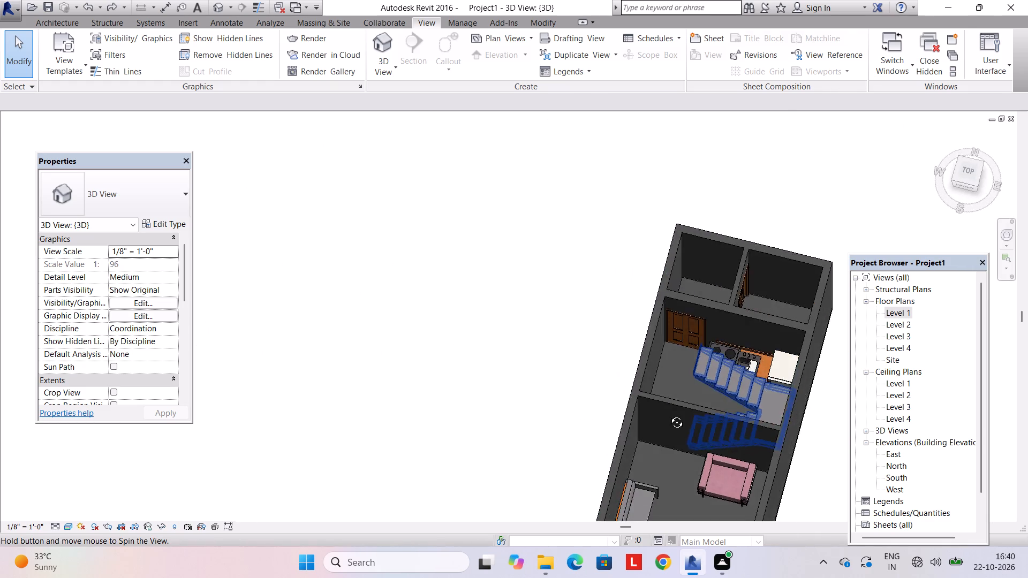
pyautogui.moveTo(669, 414); pyautogui.dragTo(711, 371, button='middle')
pyautogui.scroll(3, 711, 371)
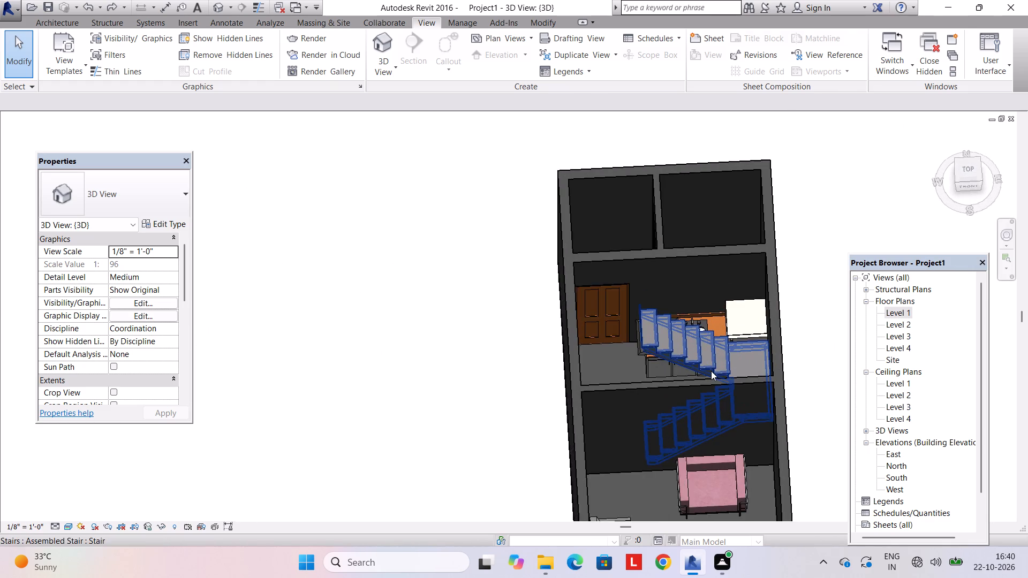
pyautogui.keyDown('shift'); pyautogui.moveTo(710, 371); pyautogui.dragTo(811, 352, button='middle'); pyautogui.keyUp('shift')
pyautogui.moveTo(612, 396); pyautogui.dragTo(707, 363, button='middle')
pyautogui.moveTo(479, 436); pyautogui.dragTo(507, 375, button='middle')
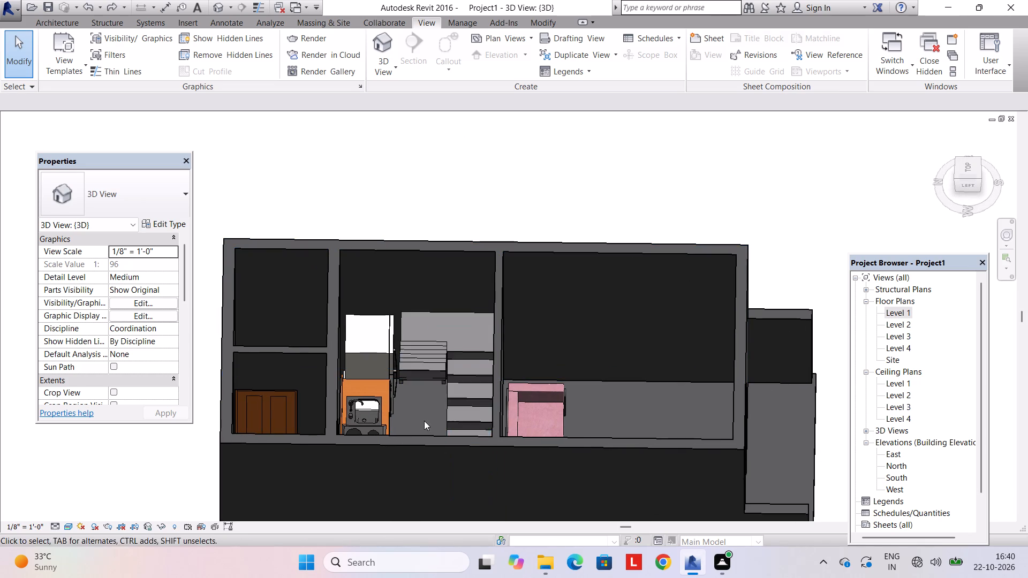
pyautogui.scroll(1, 453, 403)
pyautogui.moveTo(453, 401); pyautogui.dragTo(462, 347, button='middle')
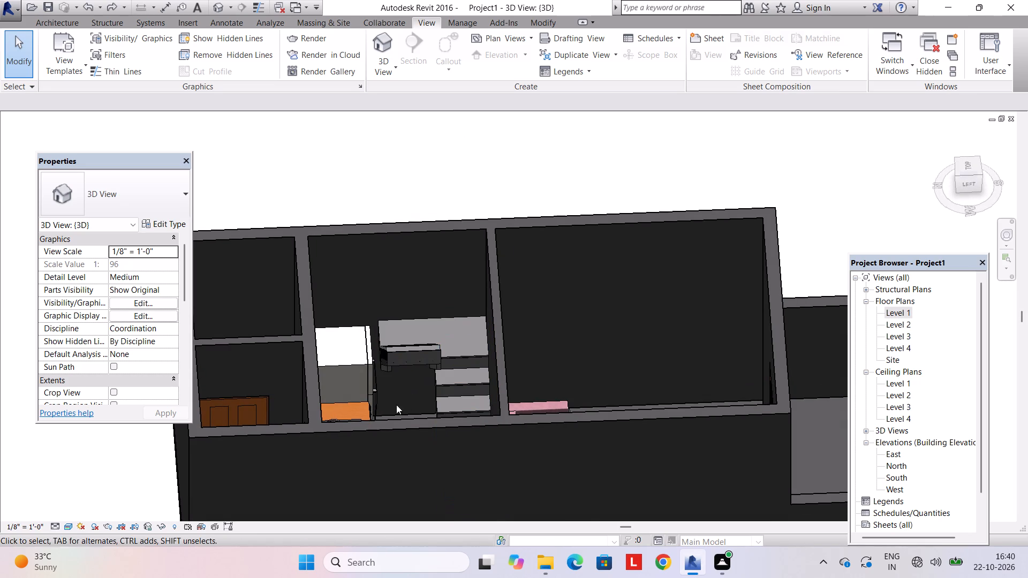
pyautogui.moveTo(504, 369); pyautogui.dragTo(314, 430, button='middle')
pyautogui.scroll(-5, 530, 370)
pyautogui.moveTo(595, 333); pyautogui.dragTo(551, 416, button='middle')
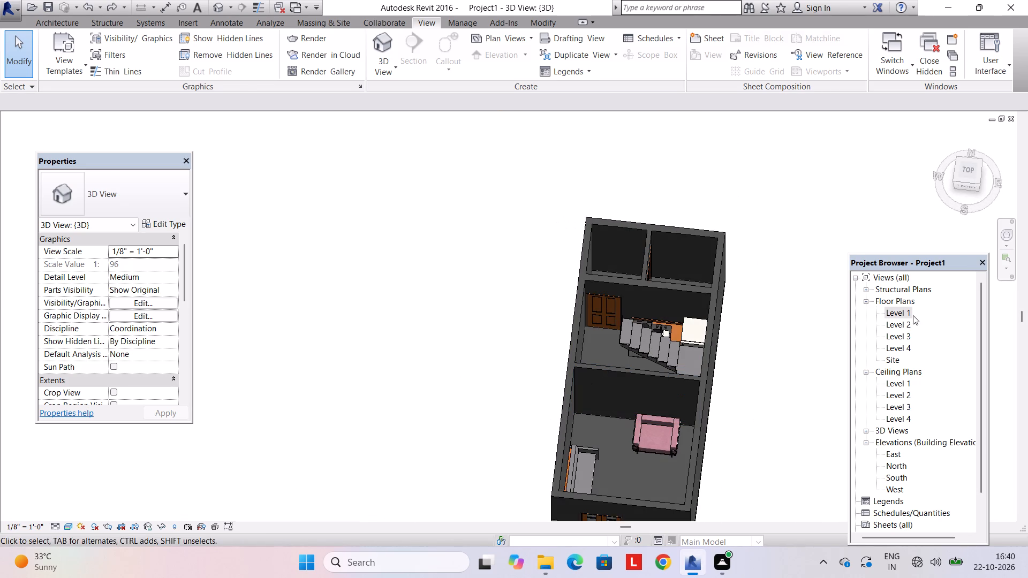
# On the Level 1 floor plan, browse the US Imperial library's Specialty Equipment > Domestic folder for a component to load.
pyautogui.doubleClick(898, 315)
pyautogui.scroll(-5, 435, 293)
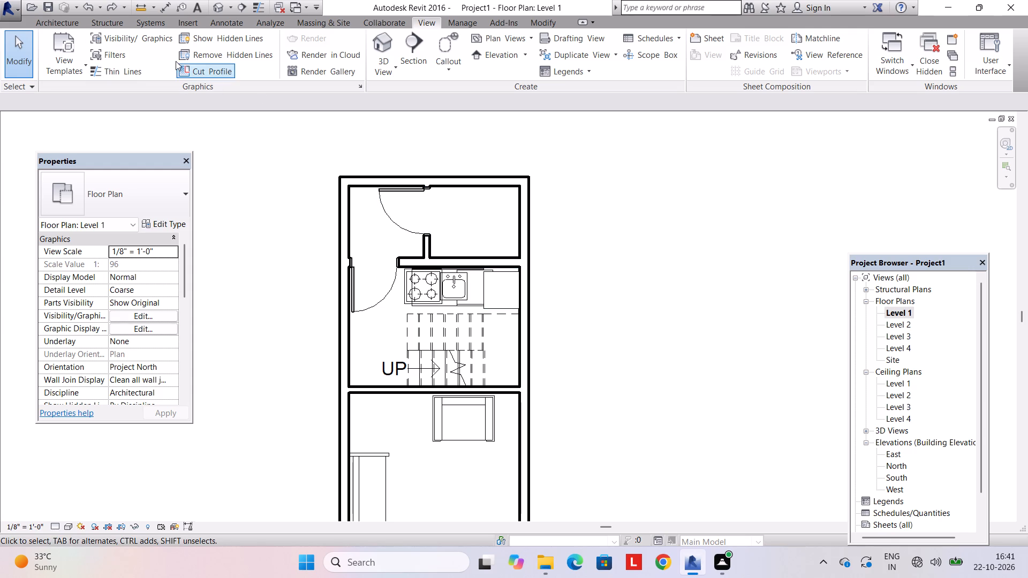
pyautogui.click(56, 24)
pyautogui.click(136, 66)
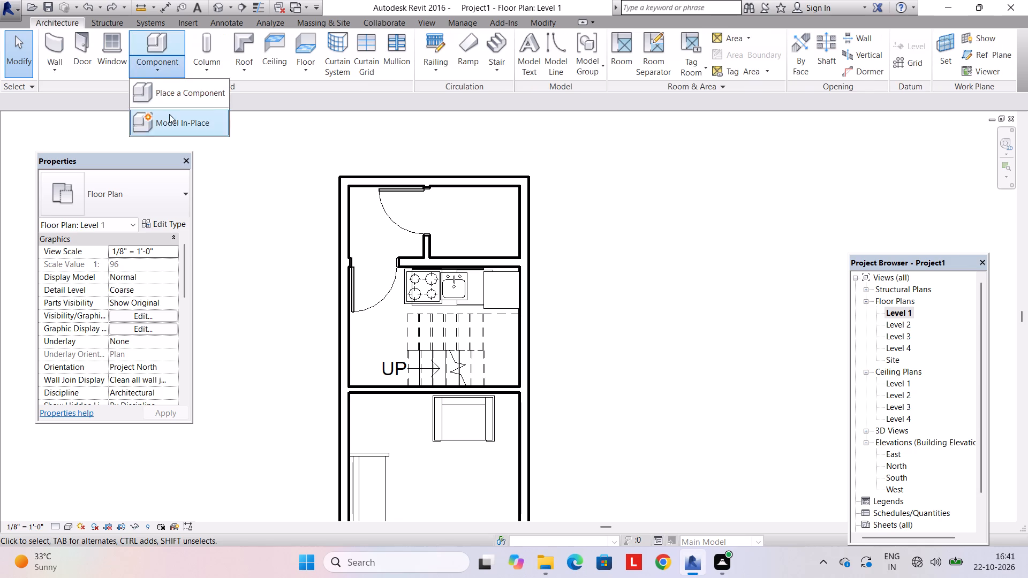
pyautogui.click(172, 101)
pyautogui.click(532, 68)
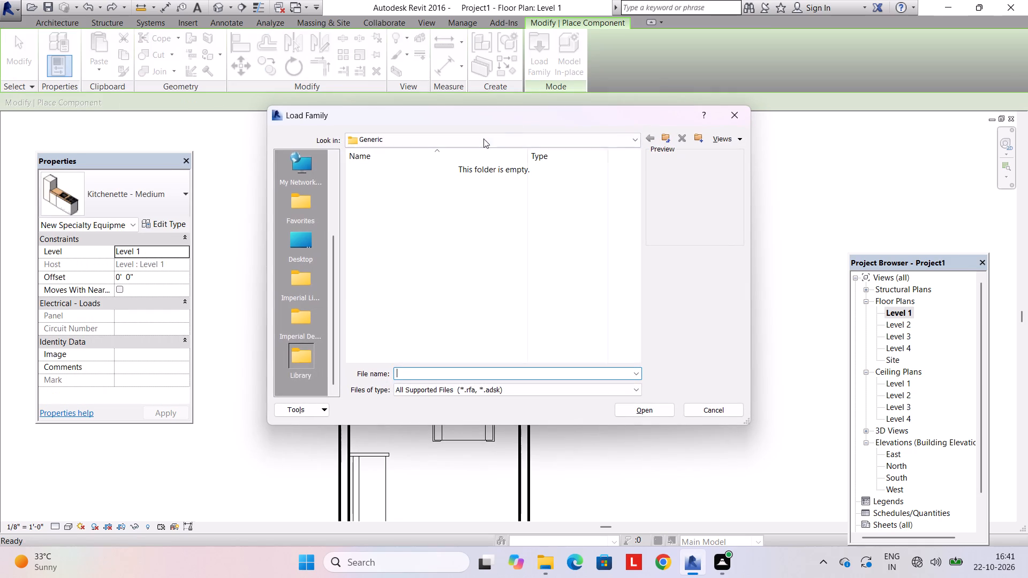
pyautogui.click(482, 145)
pyautogui.click(419, 214)
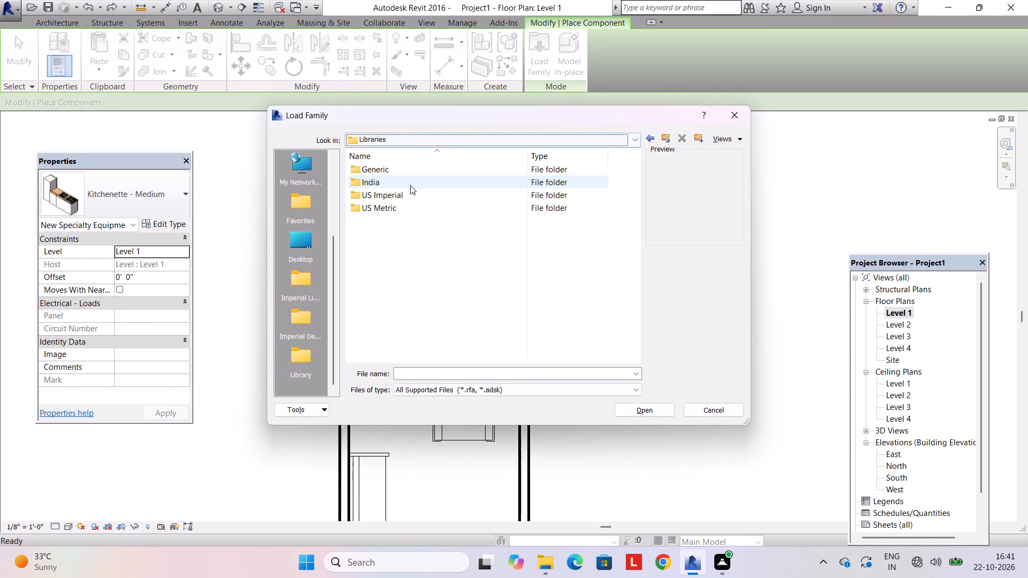
pyautogui.doubleClick(410, 189)
pyautogui.scroll(-8, 396, 234)
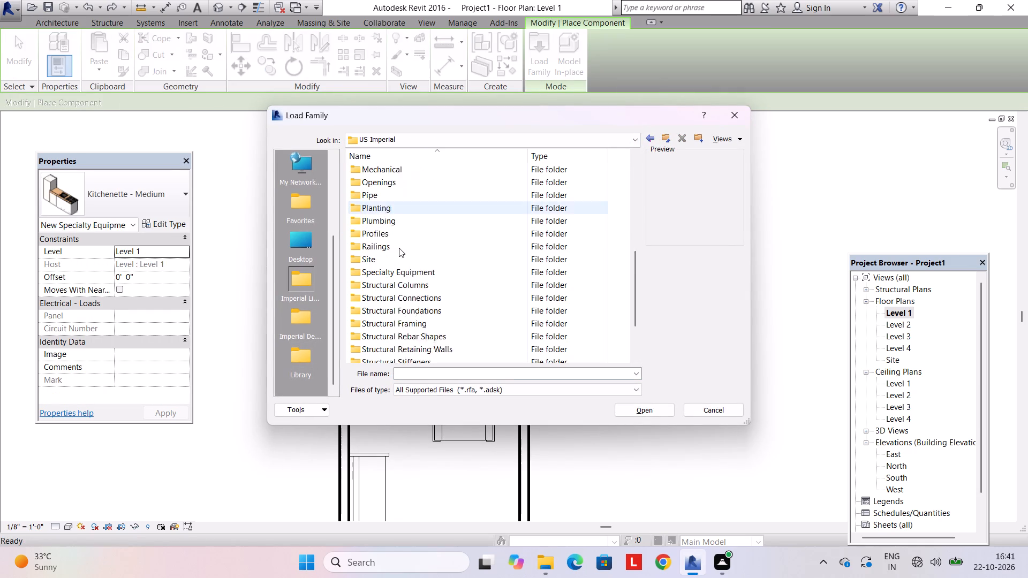
pyautogui.scroll(-2, 399, 248)
pyautogui.doubleClick(407, 211)
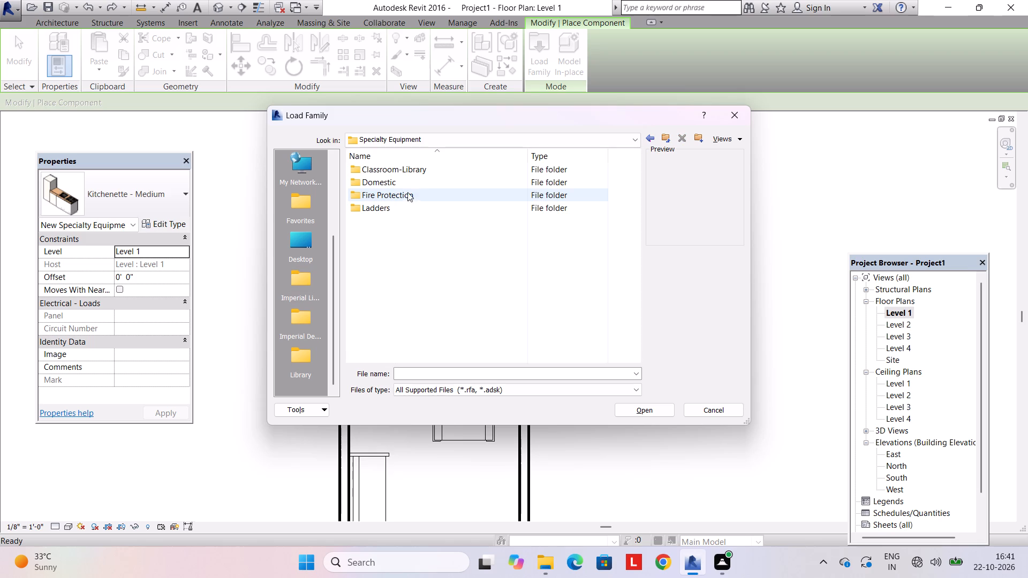
pyautogui.doubleClick(407, 186)
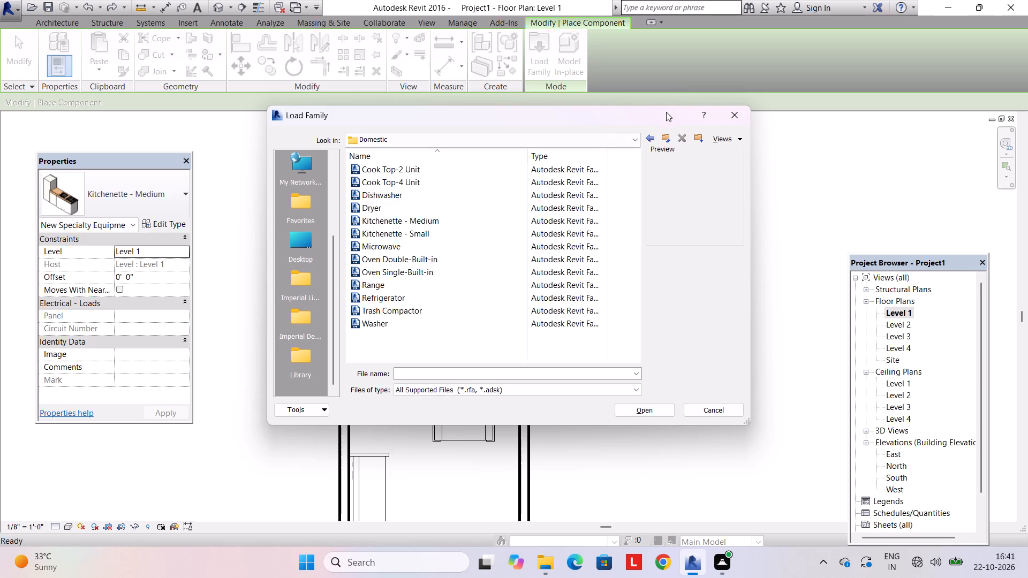
# Load the Toilet-Commercial-Wall-2D family from the US Imperial library's Plumbing > Architectural > Fixtures > Water Closets folder.
pyautogui.doubleClick(651, 140)
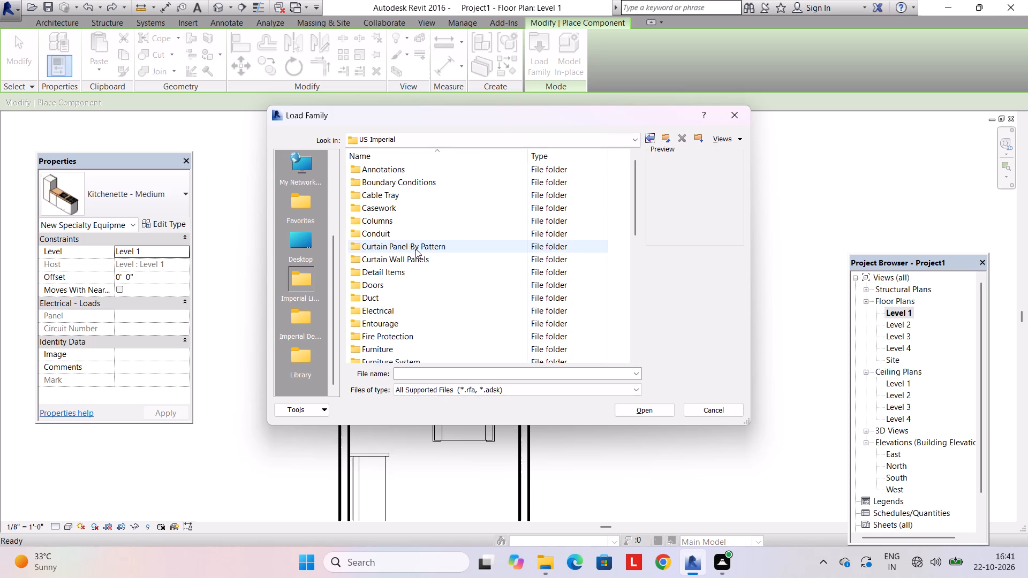
pyautogui.scroll(-4, 378, 319)
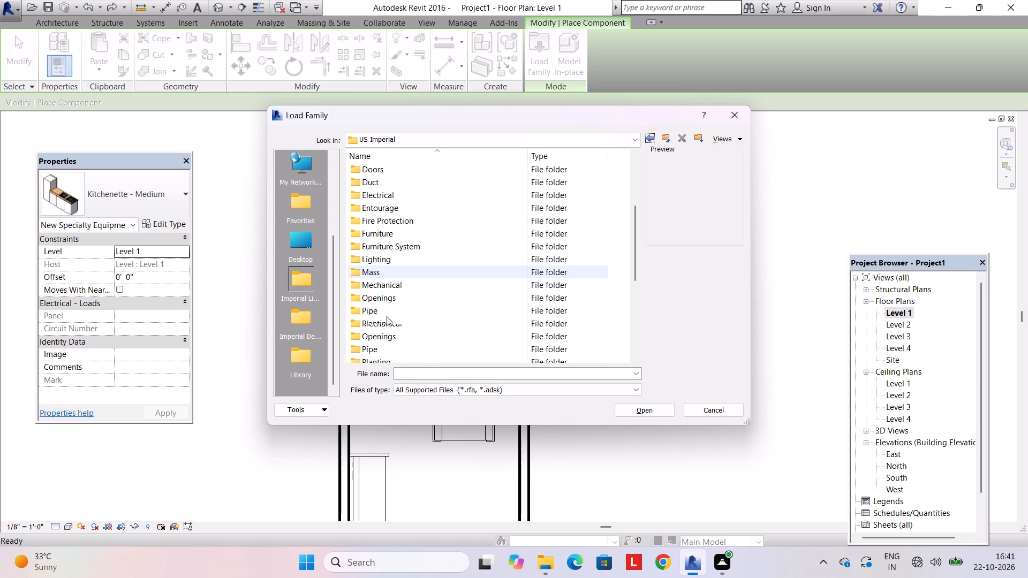
pyautogui.doubleClick(398, 303)
pyautogui.doubleClick(436, 172)
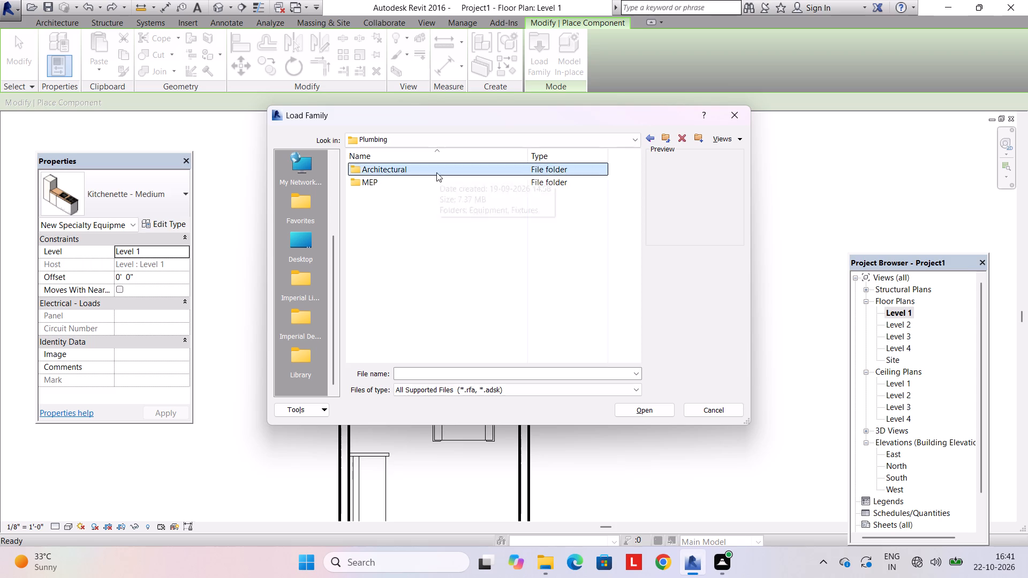
pyautogui.doubleClick(402, 187)
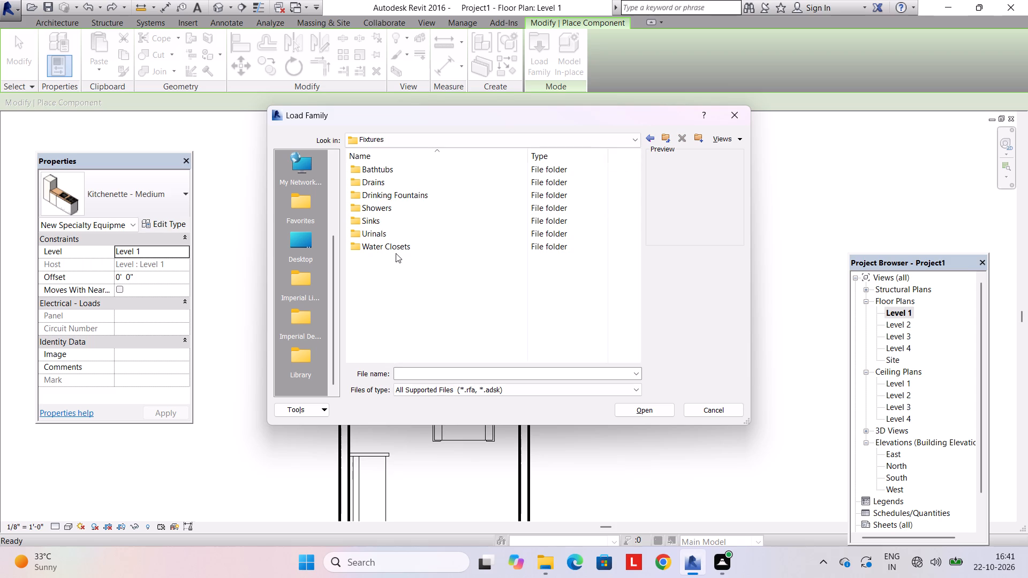
pyautogui.doubleClick(397, 248)
pyautogui.click(406, 173)
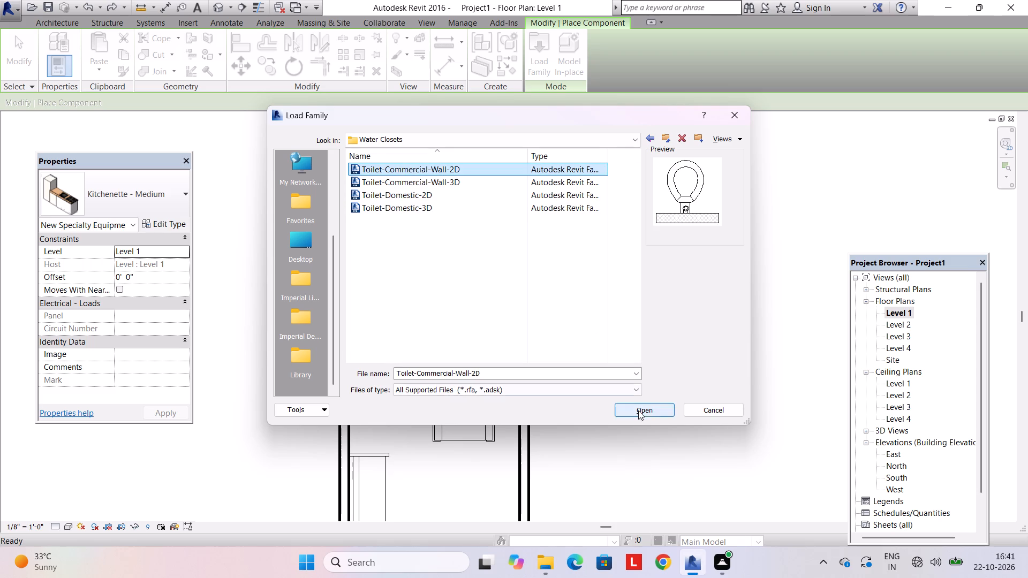
pyautogui.click(638, 410)
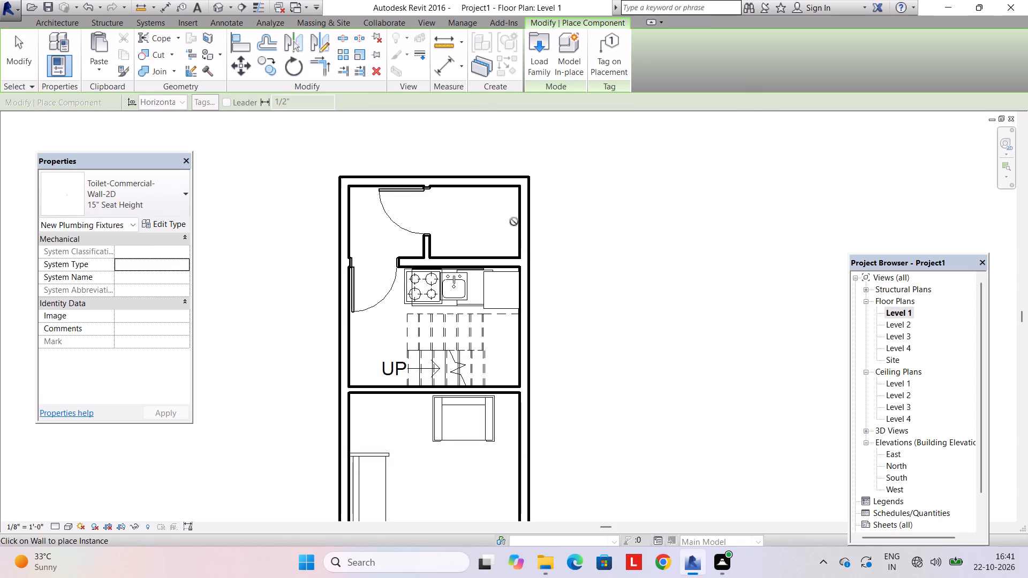
# Place the 15" Seat Height wall toilet on the outer wall of the toilet room behind the kitchenette, opposite the door.
pyautogui.click(516, 222)
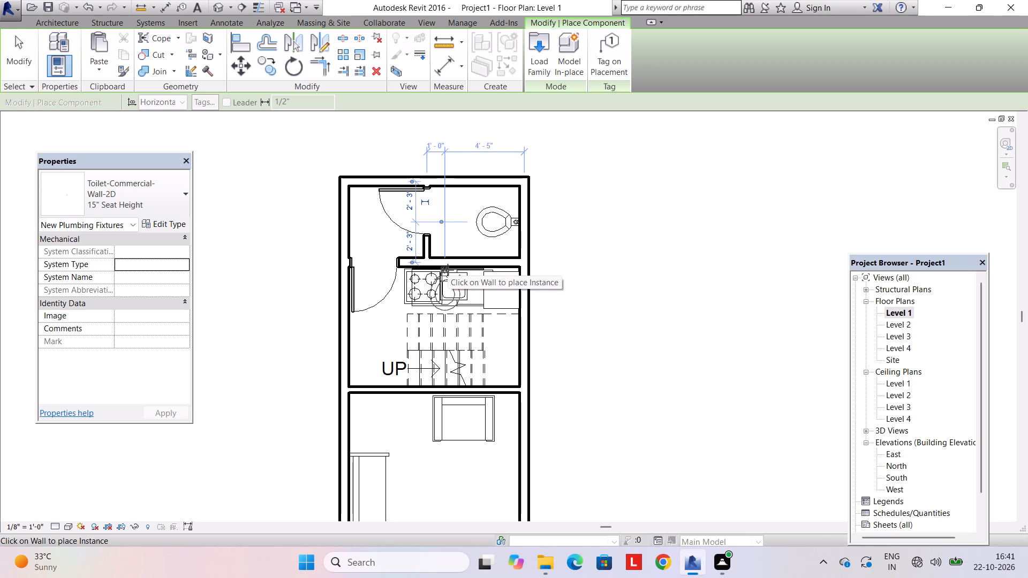
pyautogui.press('Escape')
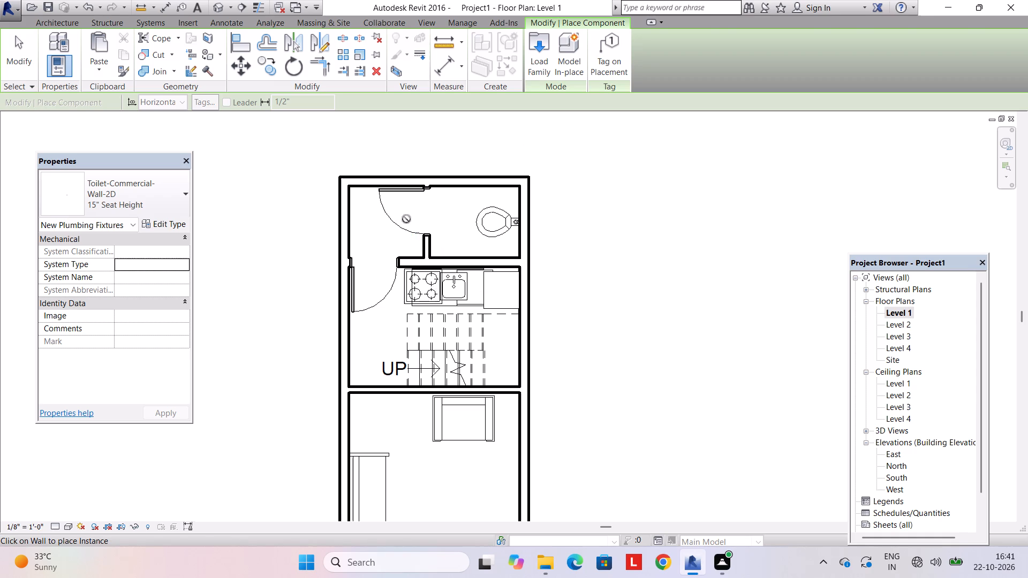
pyautogui.press('Escape')
# Inspect the type properties of the toilet room's interior door.
pyautogui.click(409, 194)
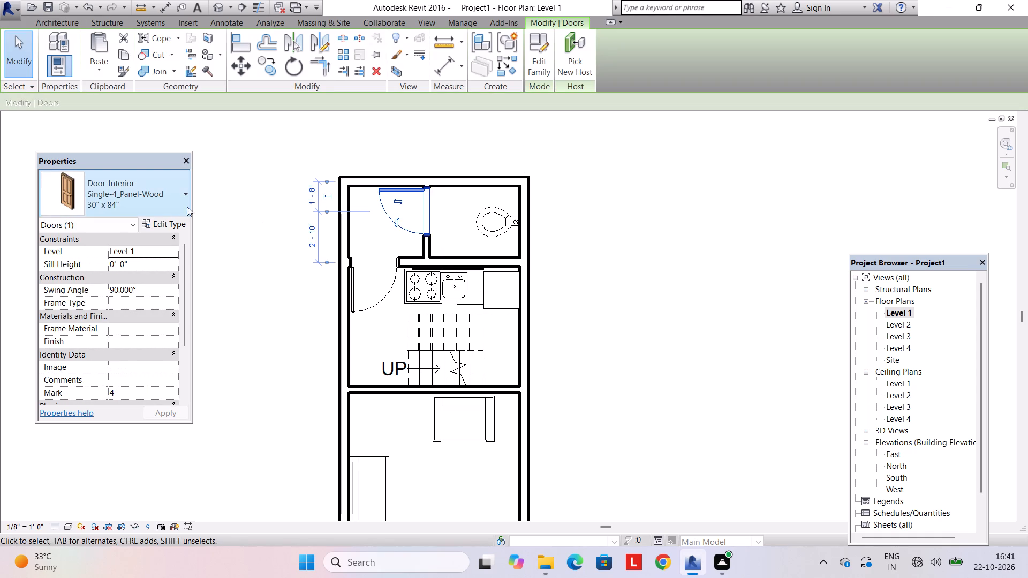
pyautogui.click(166, 205)
pyautogui.click(166, 205)
pyautogui.click(167, 220)
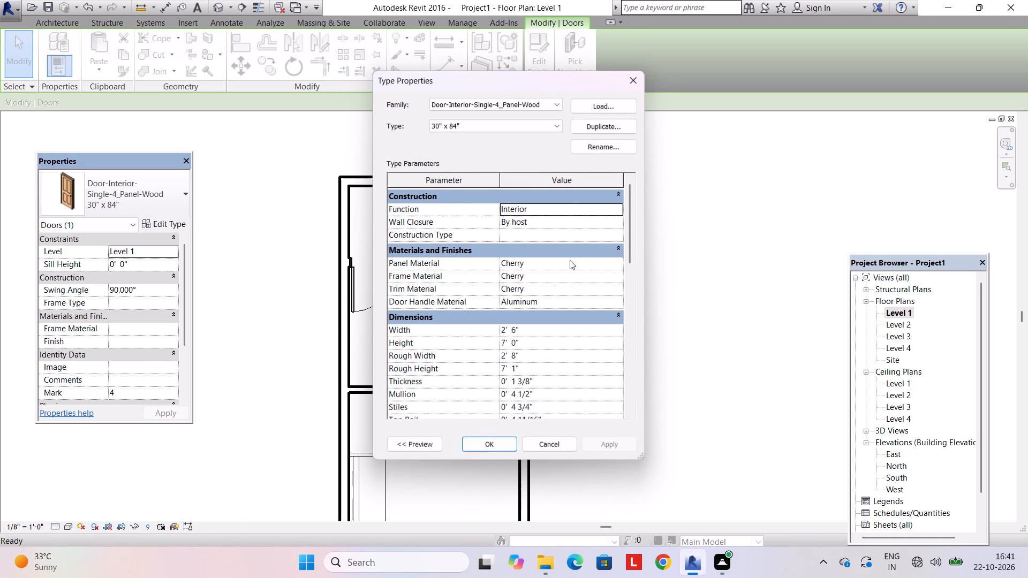
pyautogui.click(632, 83)
pyautogui.press('Escape')
pyautogui.press('Escape')
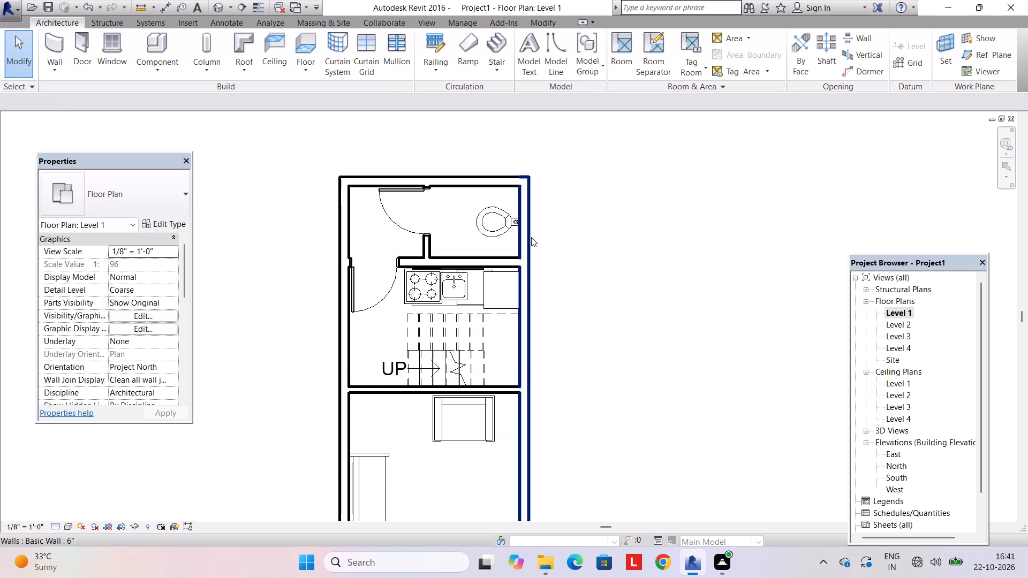
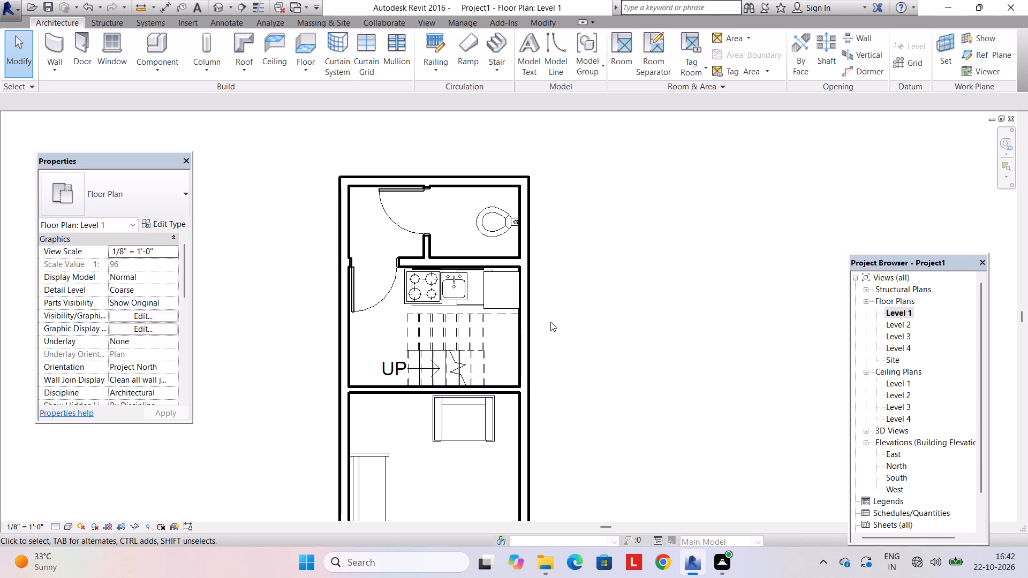
# Copy the two long side walls, the back wall and the staircase from the Level 1 plan to the clipboard.
pyautogui.scroll(-4, 550, 322)
pyautogui.press('Escape')
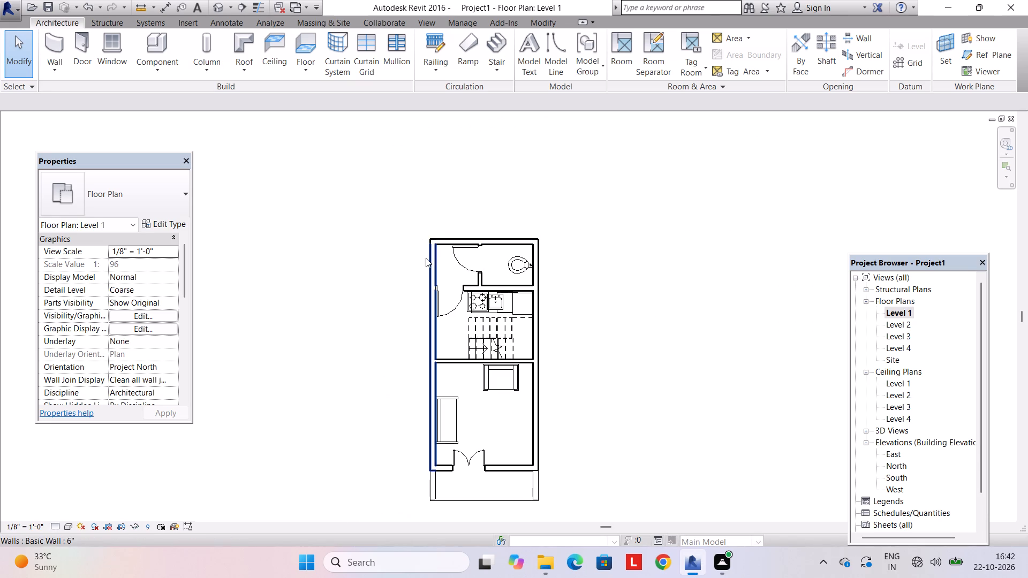
pyautogui.click(429, 264)
pyautogui.keyDown('ctrl'); pyautogui.click(497, 242); pyautogui.keyUp('ctrl')
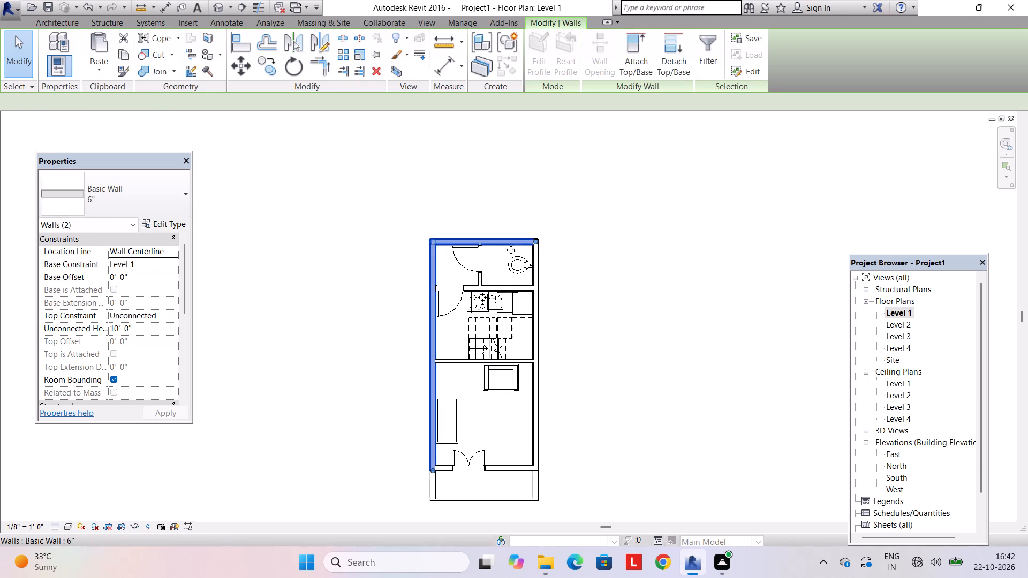
pyautogui.keyDown('ctrl'); pyautogui.click(544, 301); pyautogui.keyUp('ctrl')
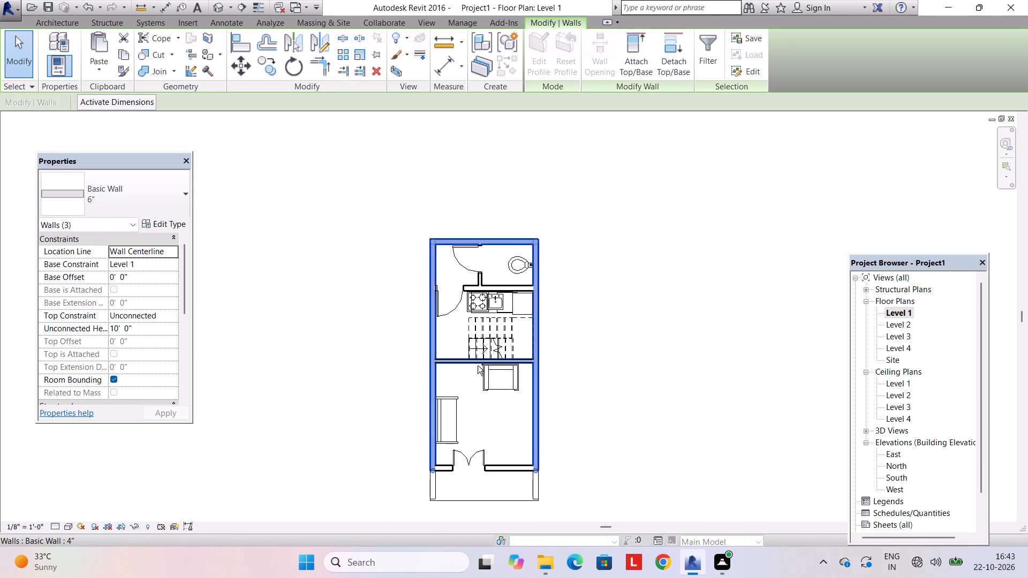
pyautogui.keyDown('ctrl'); pyautogui.click(483, 355); pyautogui.keyUp('ctrl')
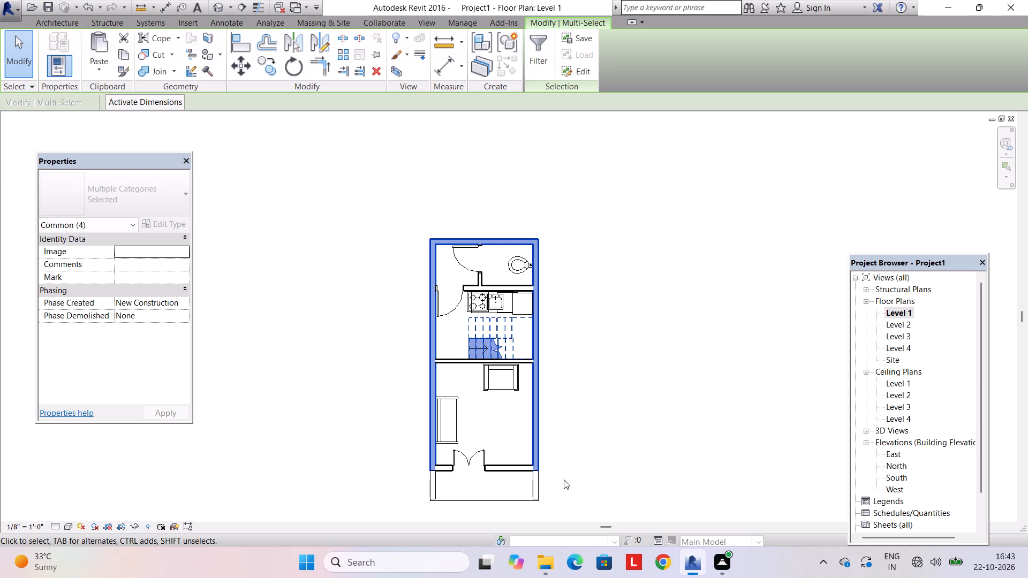
pyautogui.hotkey('ctrl', 'c')
# Paste the copied walls and staircase into the Level 2 floor plan, aligned with the front corner of the walls below.
pyautogui.doubleClick(904, 323)
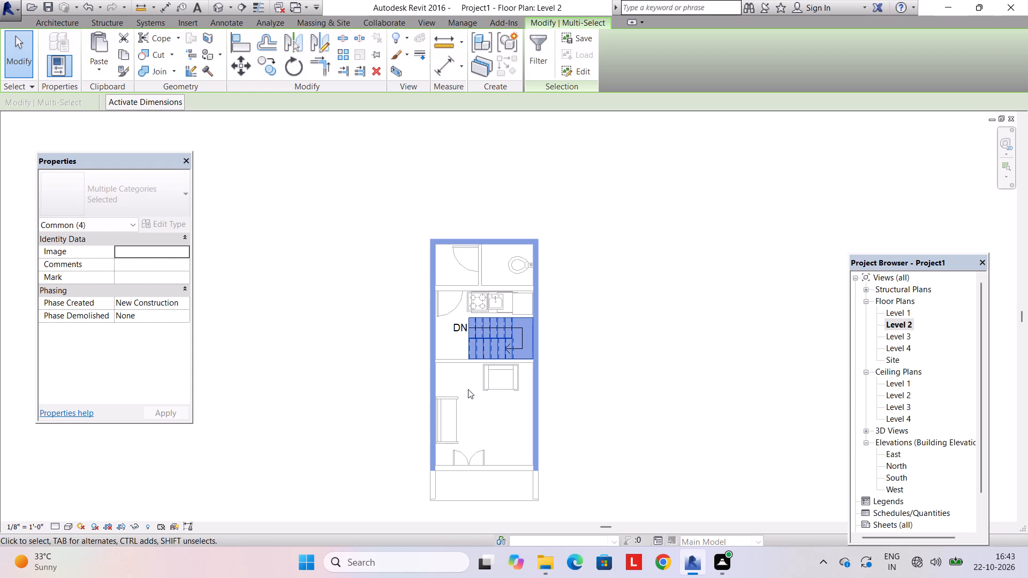
pyautogui.scroll(-2, 468, 384)
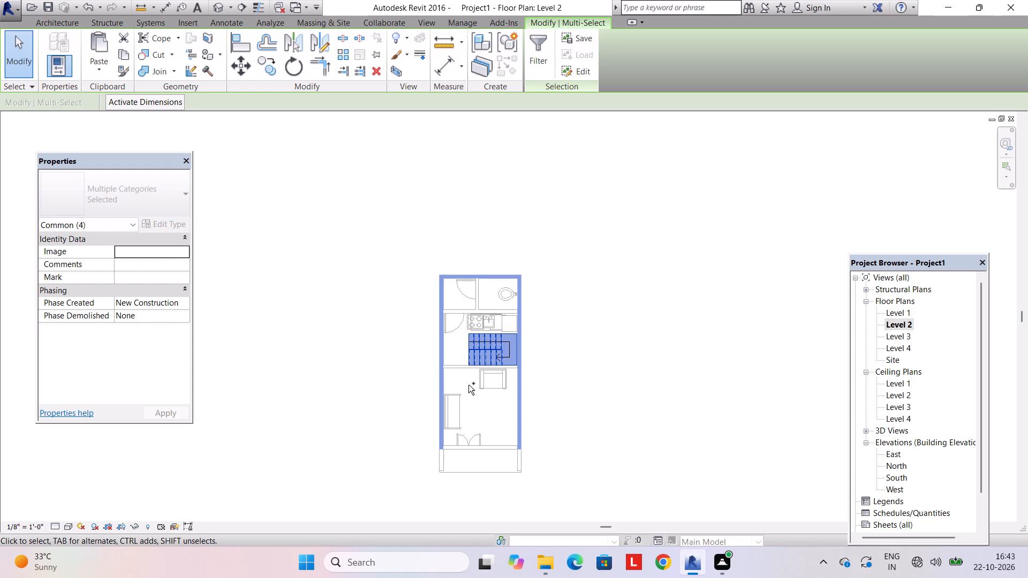
pyautogui.hotkey('ctrl', 'v')
pyautogui.scroll(6, 438, 455)
pyautogui.moveTo(439, 455); pyautogui.dragTo(429, 410, button='middle')
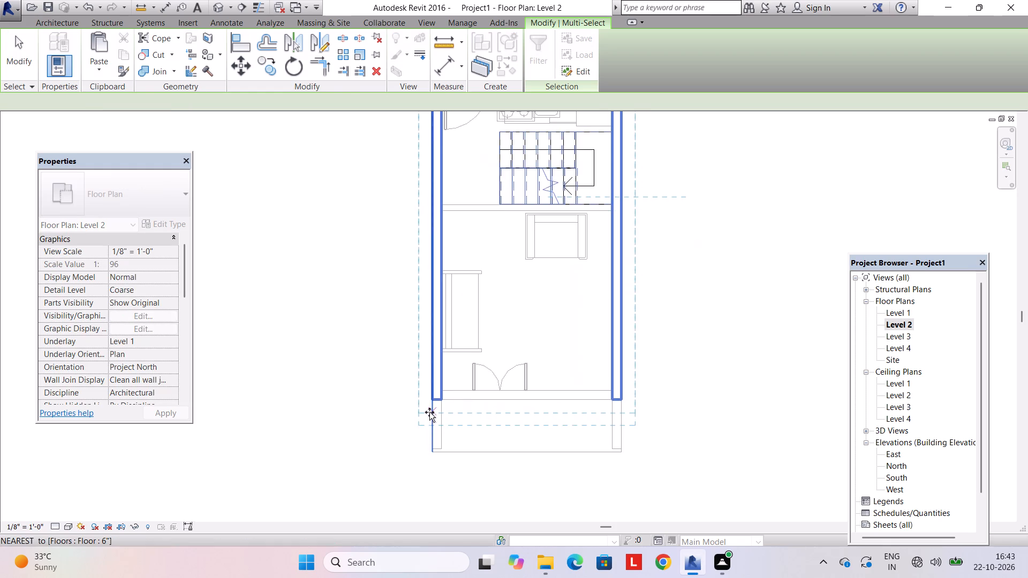
pyautogui.scroll(7, 429, 412)
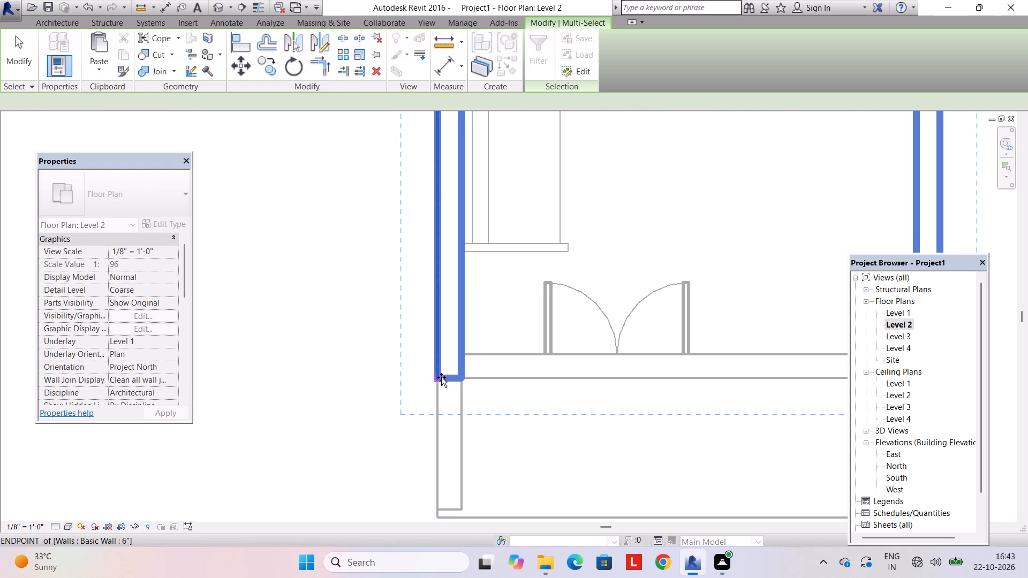
pyautogui.click(441, 377)
pyautogui.press('Escape')
pyautogui.press('Escape')
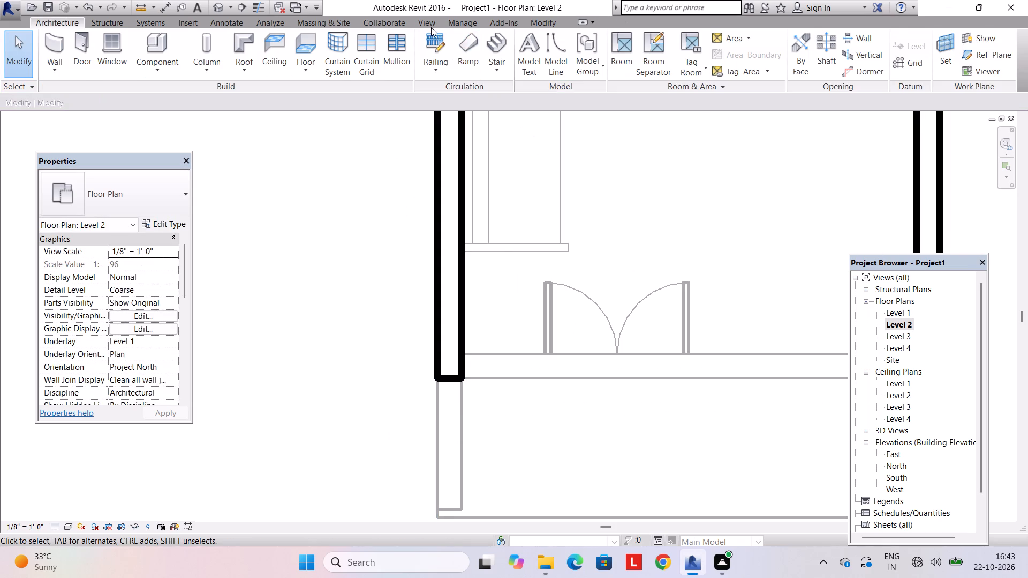
# Open the 3D view and inspect the stacked walls and staircases from the front and above.
pyautogui.click(431, 27)
pyautogui.click(398, 42)
pyautogui.keyDown('shift'); pyautogui.moveTo(431, 268); pyautogui.dragTo(422, 167, button='middle'); pyautogui.keyUp('shift')
pyautogui.keyDown('shift'); pyautogui.moveTo(483, 280); pyautogui.dragTo(473, 181, button='middle'); pyautogui.keyUp('shift')
pyautogui.keyDown('shift'); pyautogui.moveTo(473, 192); pyautogui.dragTo(632, 287, button='middle'); pyautogui.keyUp('shift')
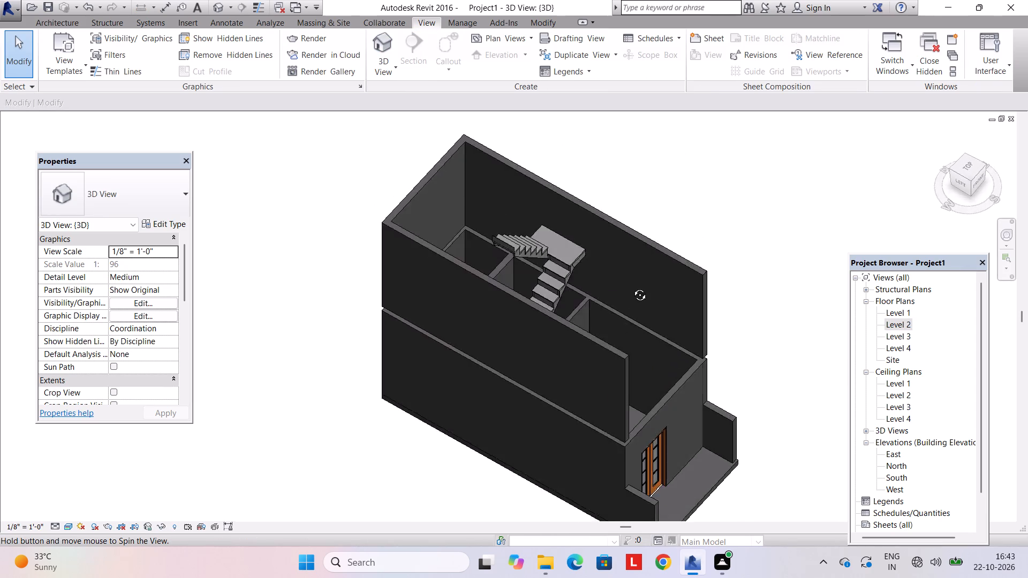
pyautogui.keyDown('shift'); pyautogui.moveTo(632, 287); pyautogui.dragTo(533, 198, button='middle'); pyautogui.keyUp('shift')
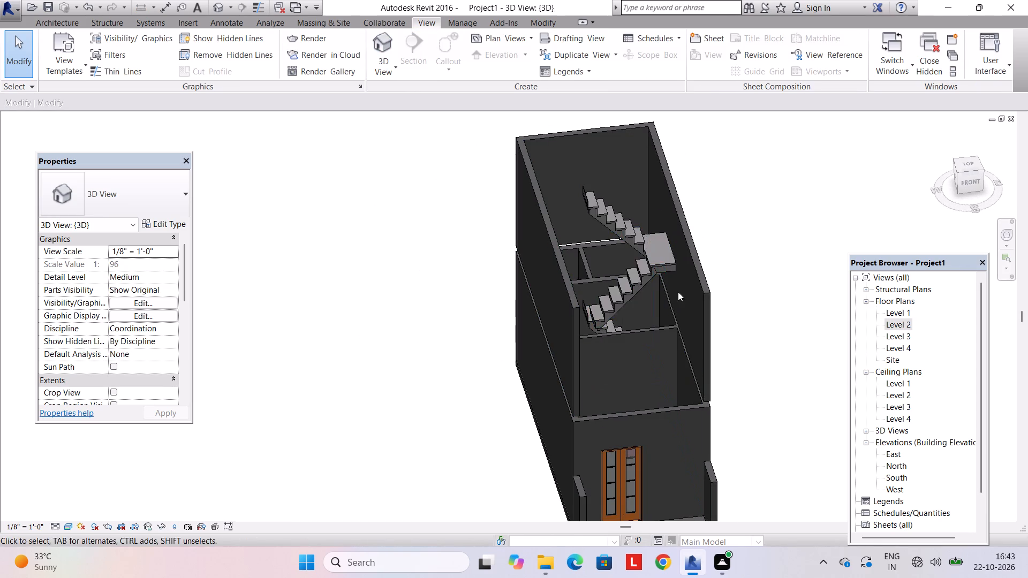
pyautogui.keyDown('shift'); pyautogui.moveTo(678, 292); pyautogui.dragTo(671, 325, button='middle'); pyautogui.keyUp('shift')
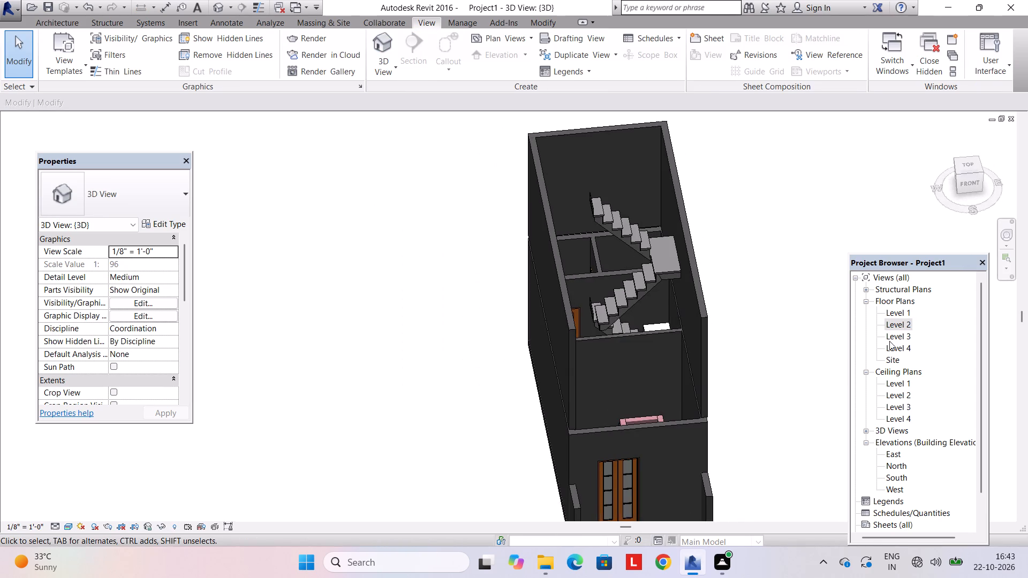
# Return to the Level 2 floor plan and look through its view properties, including the underlay.
pyautogui.doubleClick(903, 325)
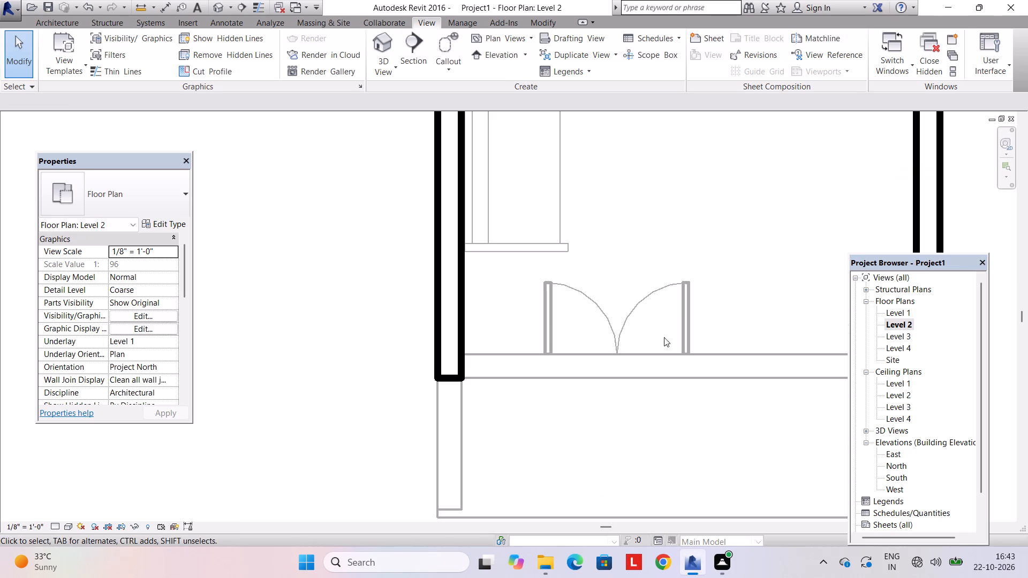
pyautogui.scroll(-8, 592, 314)
pyautogui.moveTo(592, 312); pyautogui.dragTo(517, 340, button='middle')
pyautogui.moveTo(541, 308); pyautogui.dragTo(498, 334, button='middle')
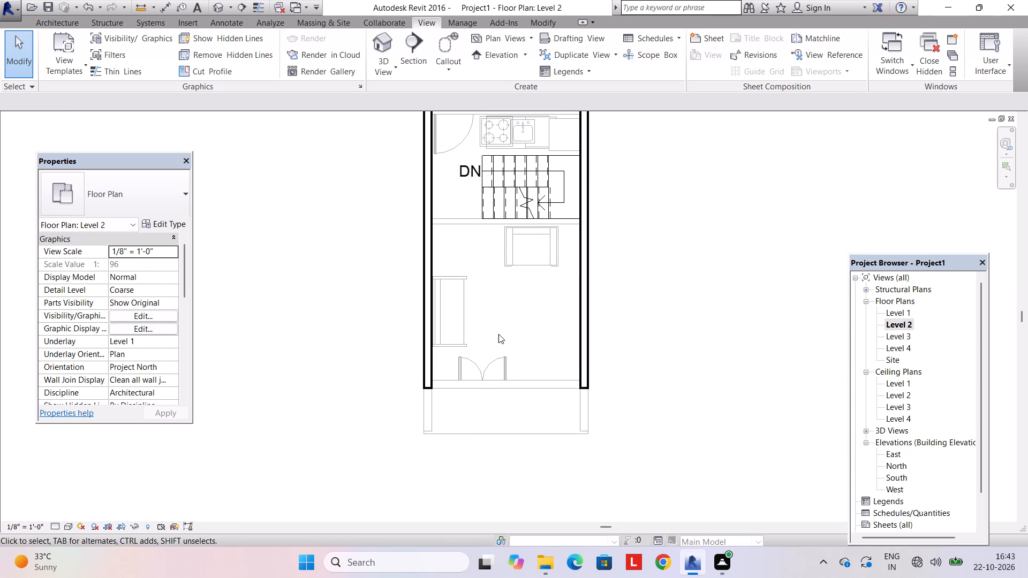
pyautogui.moveTo(502, 325); pyautogui.dragTo(468, 333, button='middle')
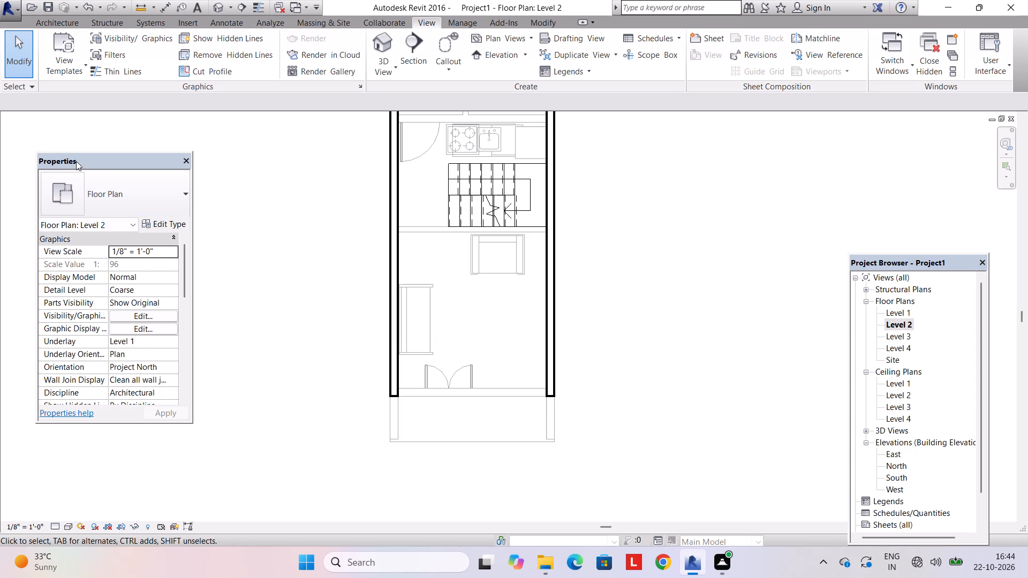
pyautogui.moveTo(468, 325); pyautogui.dragTo(442, 347, button='middle')
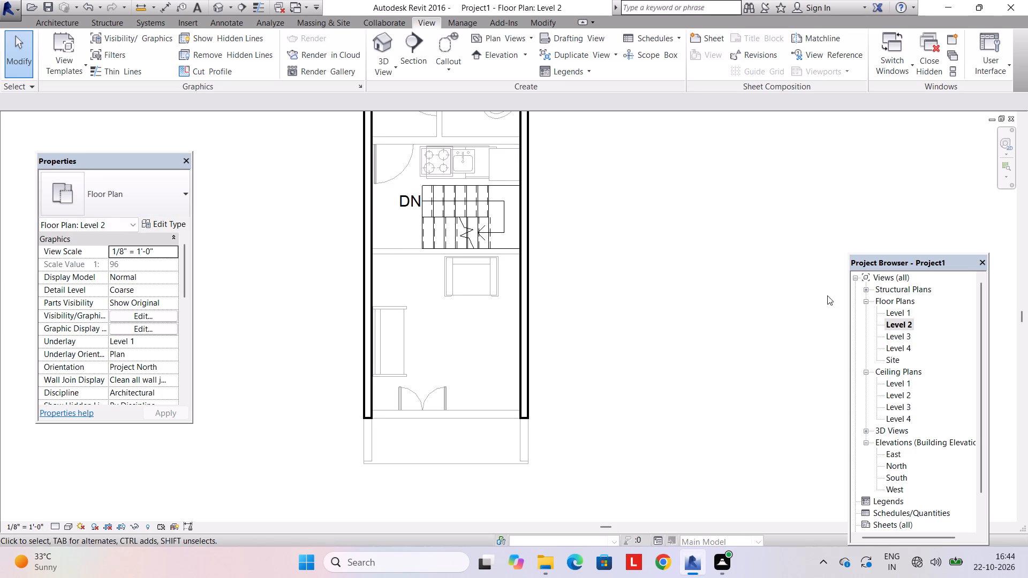
pyautogui.doubleClick(911, 322)
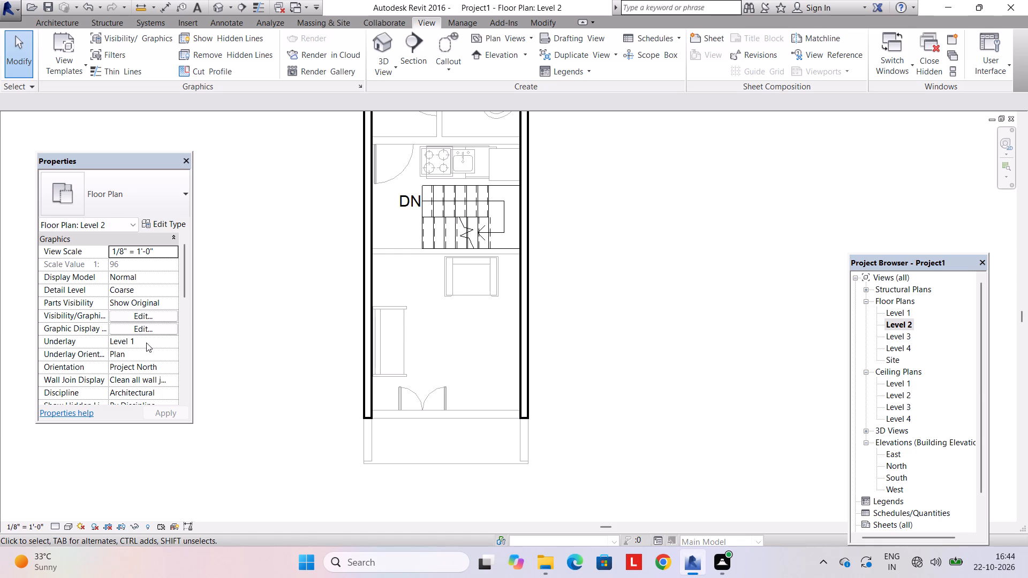
pyautogui.click(154, 342)
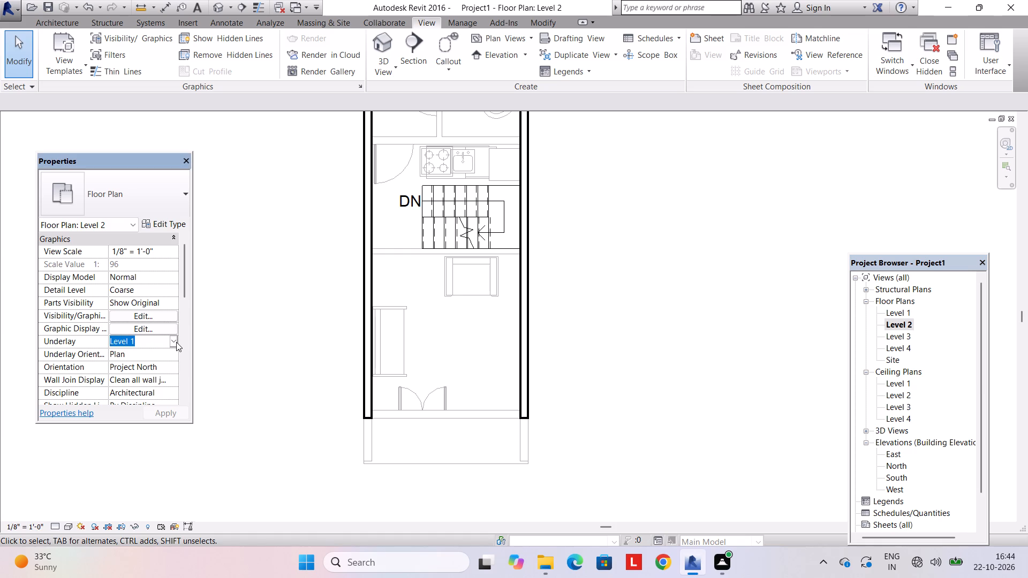
pyautogui.scroll(-1, 157, 362)
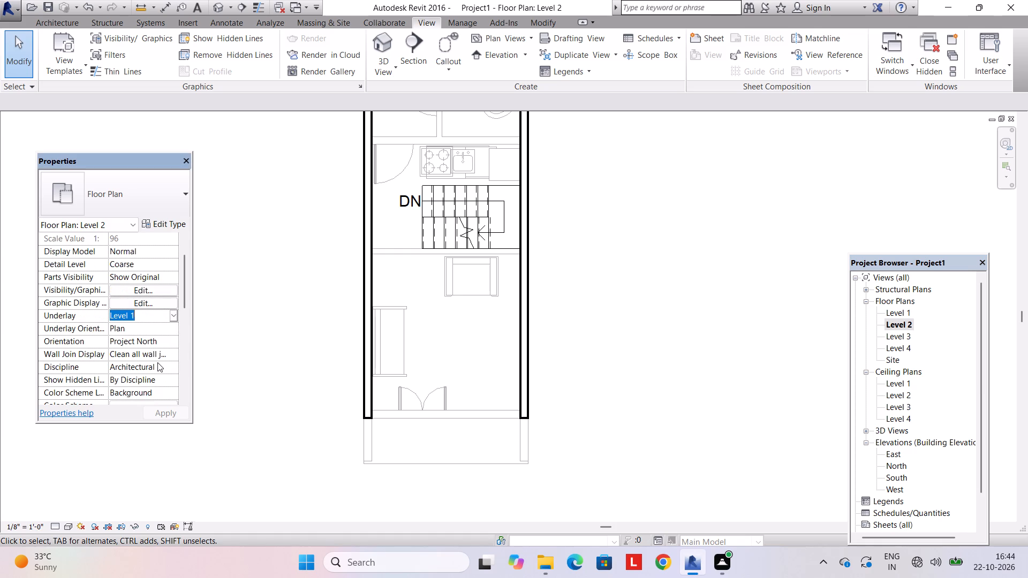
pyautogui.scroll(-4, 157, 362)
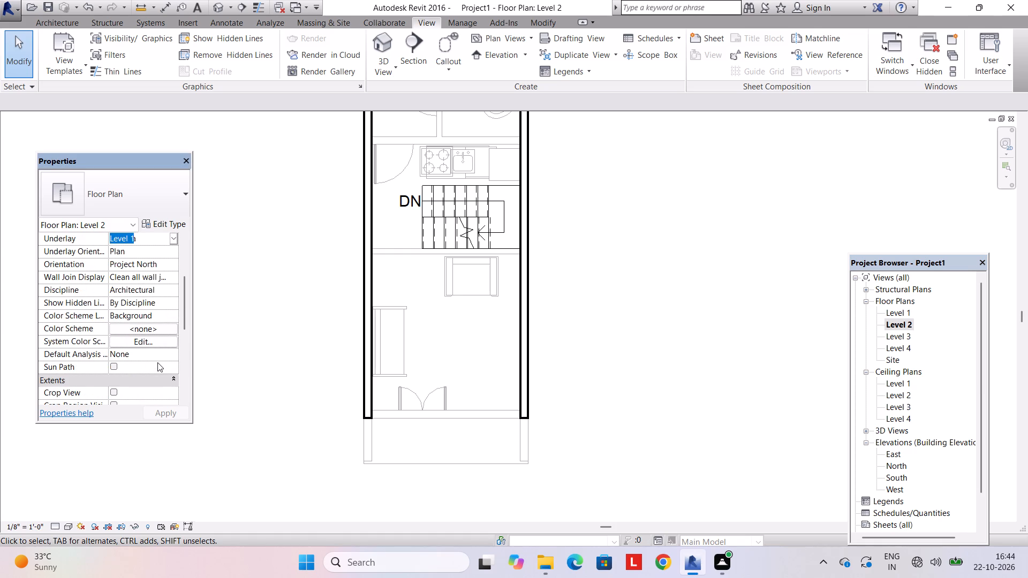
pyautogui.scroll(-1, 157, 362)
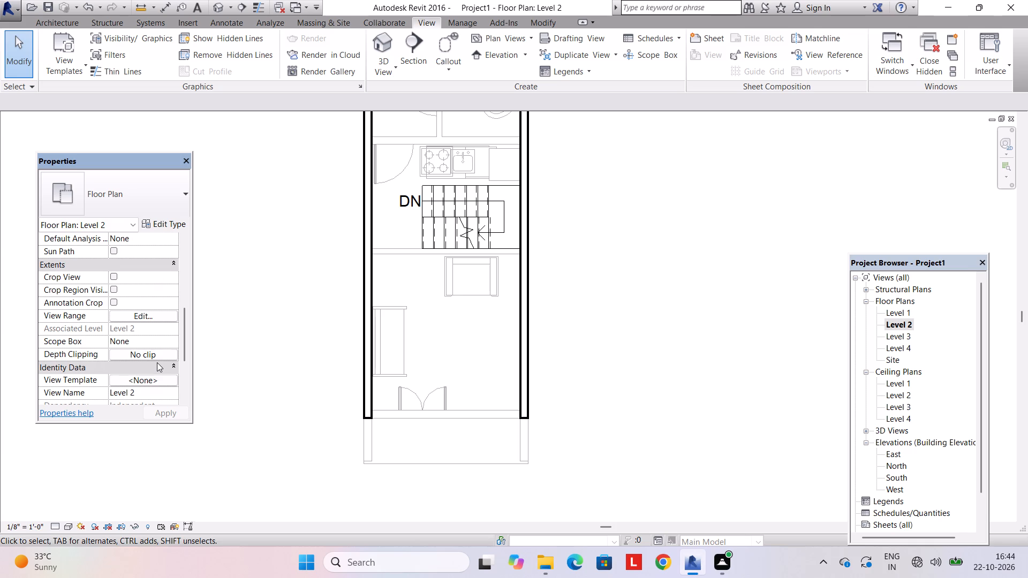
# Draw an Exterior Glazing curtain wall on Level 2 across the open front, between the ends of the two side walls.
pyautogui.click(59, 18)
pyautogui.click(48, 39)
pyautogui.click(94, 178)
pyautogui.scroll(-5, 156, 383)
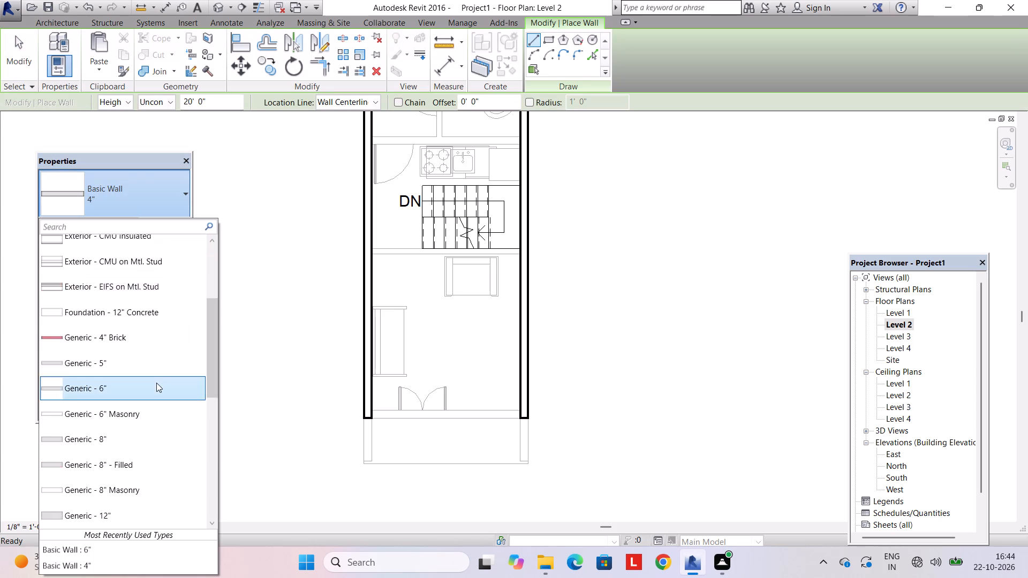
pyautogui.scroll(-17, 156, 383)
pyautogui.click(131, 455)
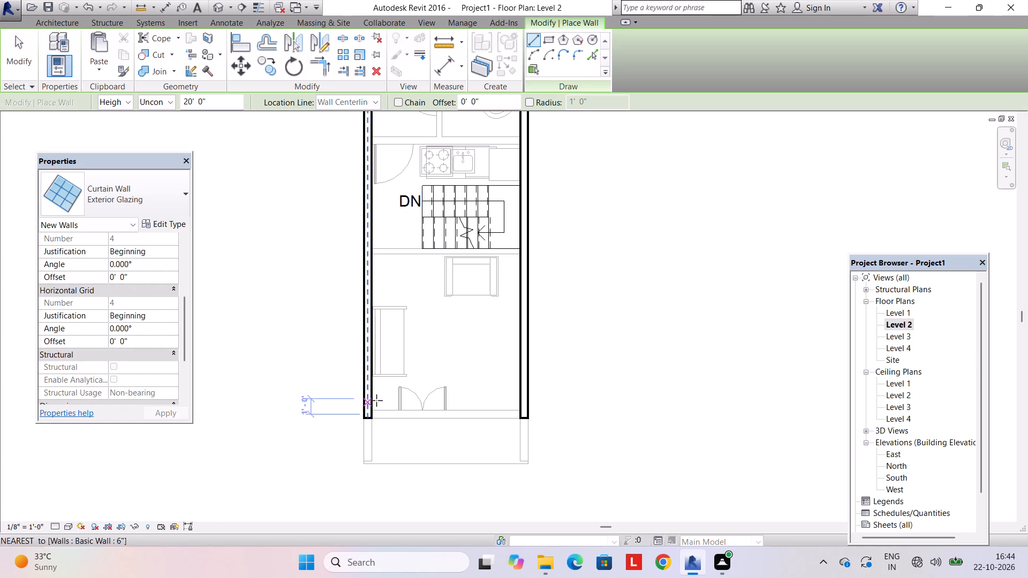
pyautogui.scroll(6, 396, 399)
pyautogui.click(349, 427)
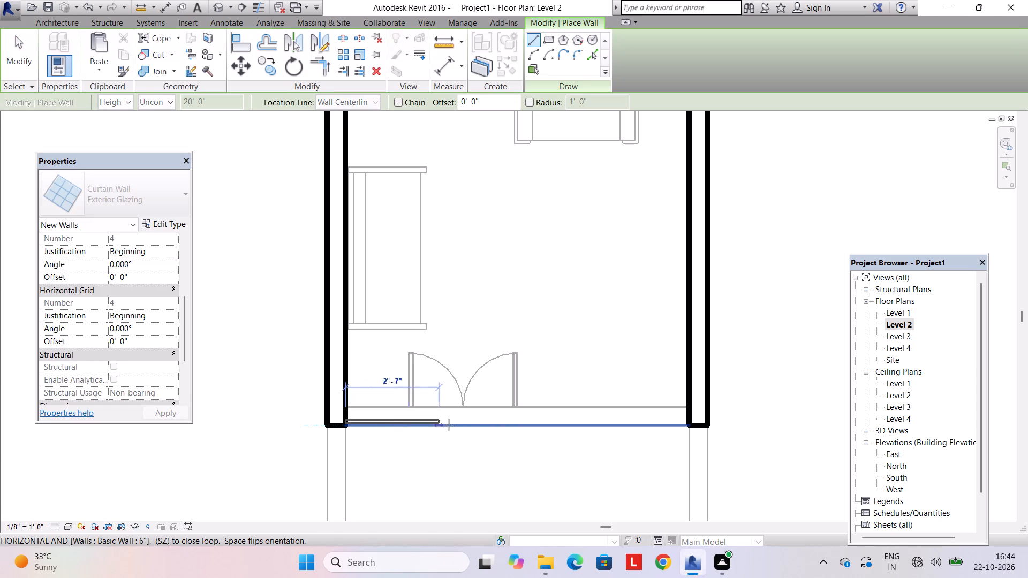
pyautogui.press('space')
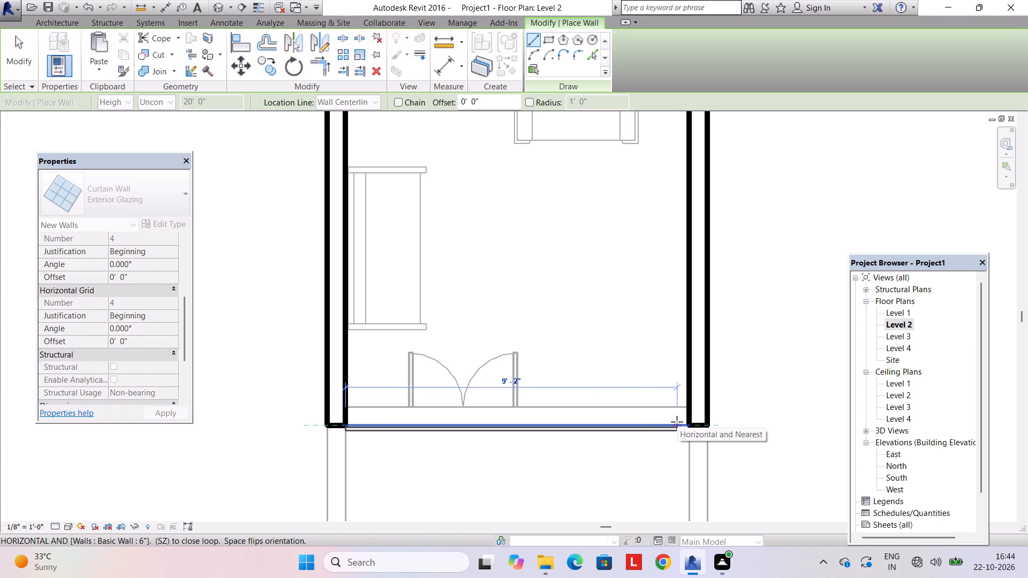
pyautogui.press('space')
pyautogui.click(687, 422)
pyautogui.press('Escape')
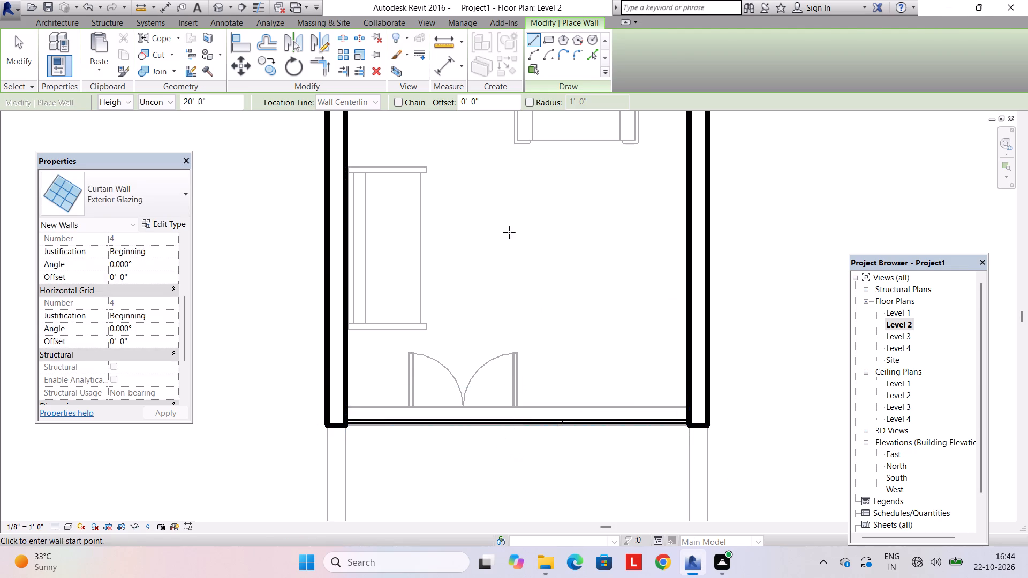
pyautogui.press('Escape')
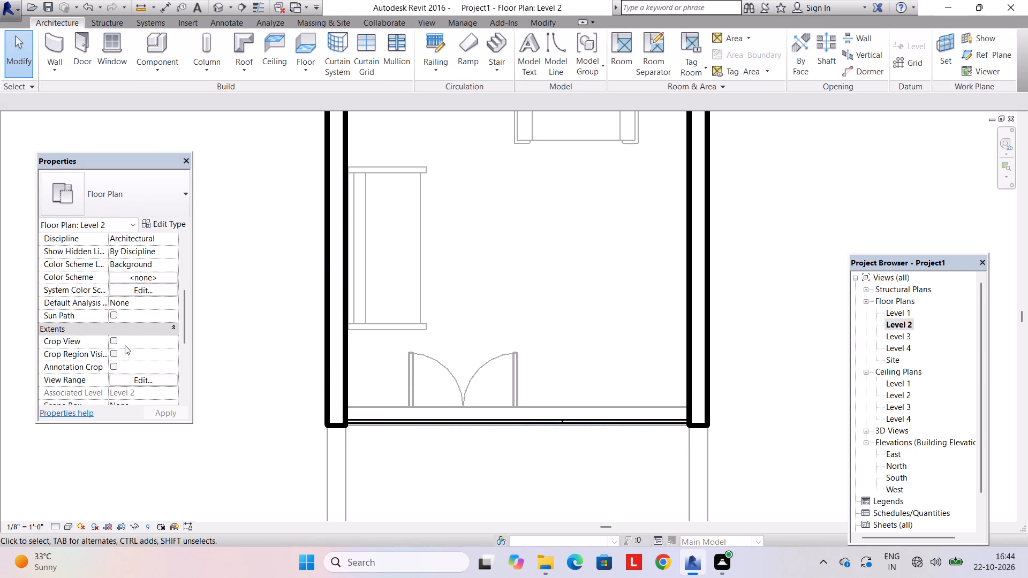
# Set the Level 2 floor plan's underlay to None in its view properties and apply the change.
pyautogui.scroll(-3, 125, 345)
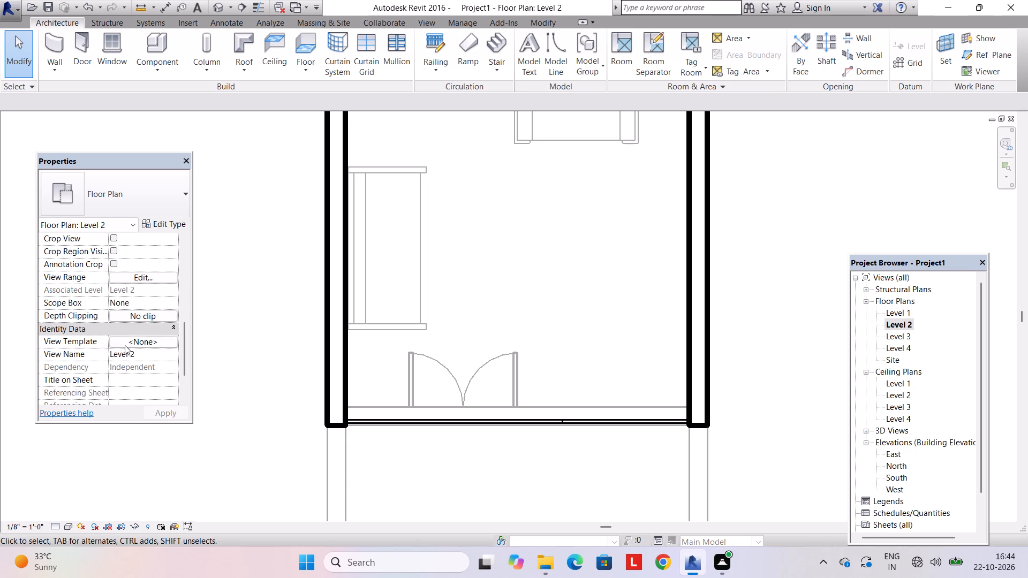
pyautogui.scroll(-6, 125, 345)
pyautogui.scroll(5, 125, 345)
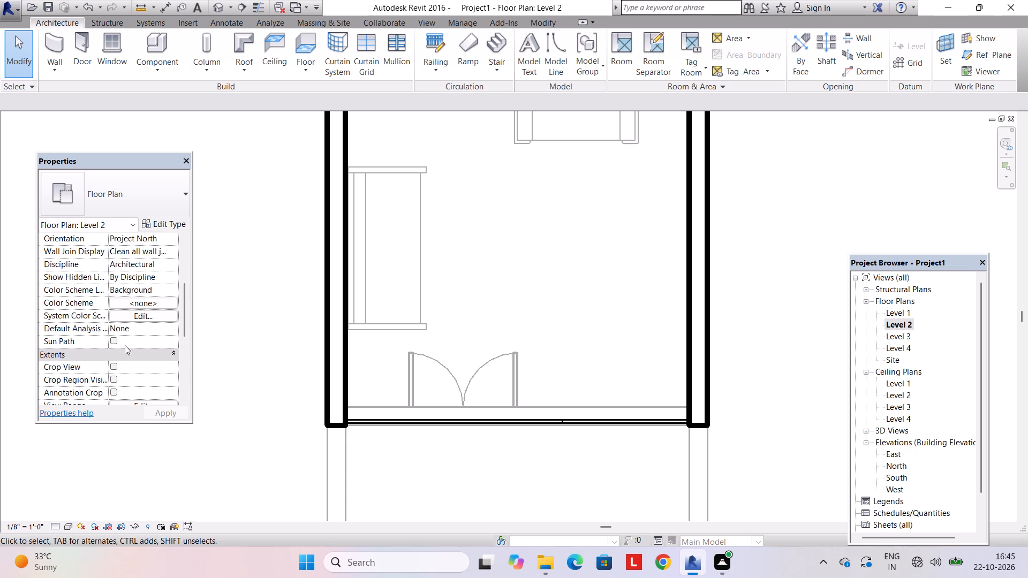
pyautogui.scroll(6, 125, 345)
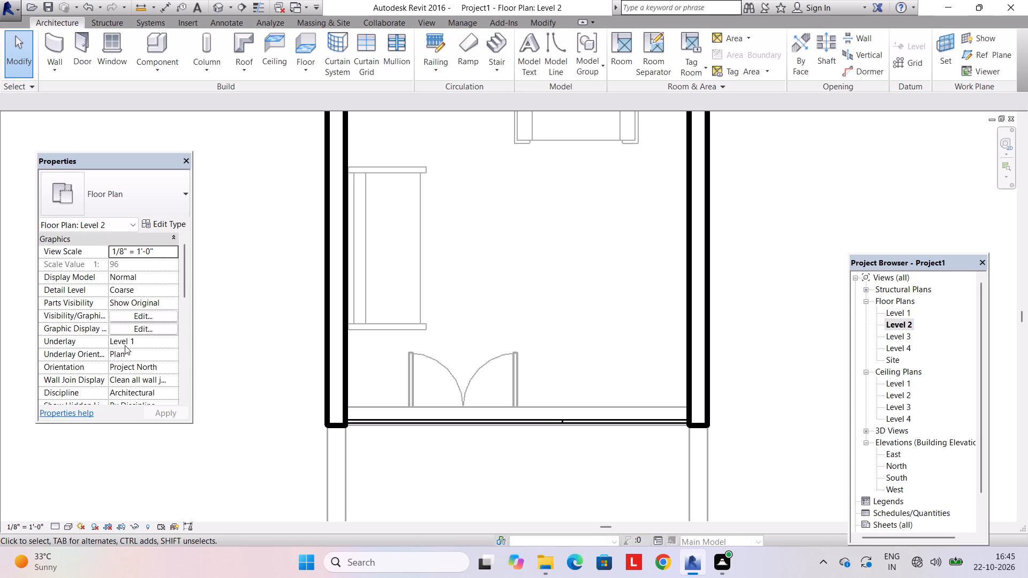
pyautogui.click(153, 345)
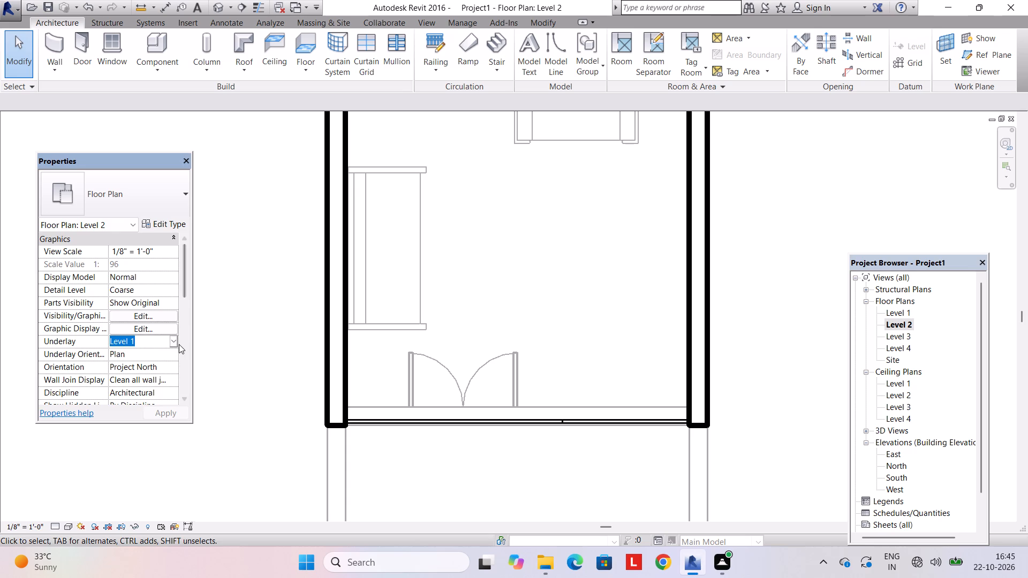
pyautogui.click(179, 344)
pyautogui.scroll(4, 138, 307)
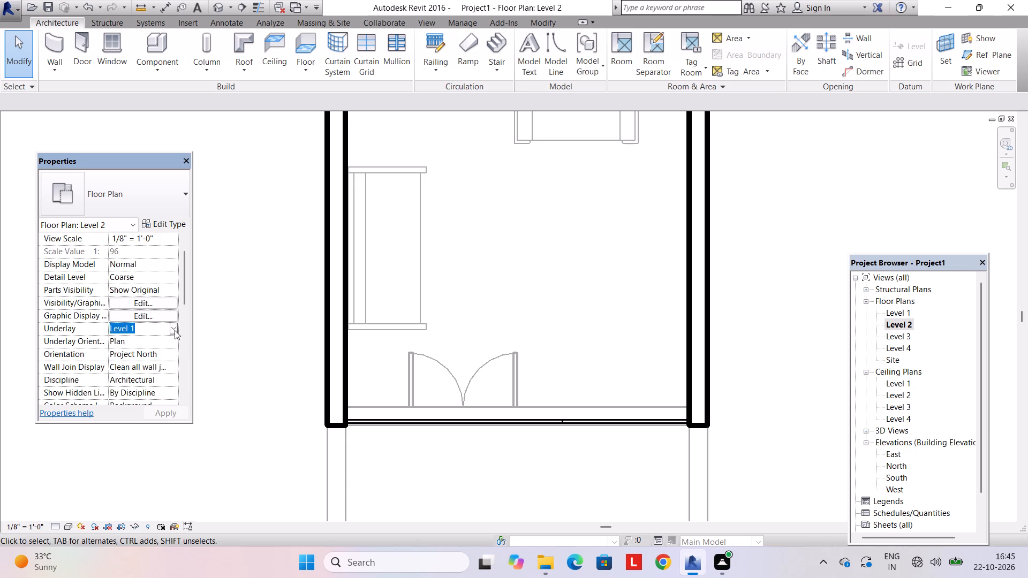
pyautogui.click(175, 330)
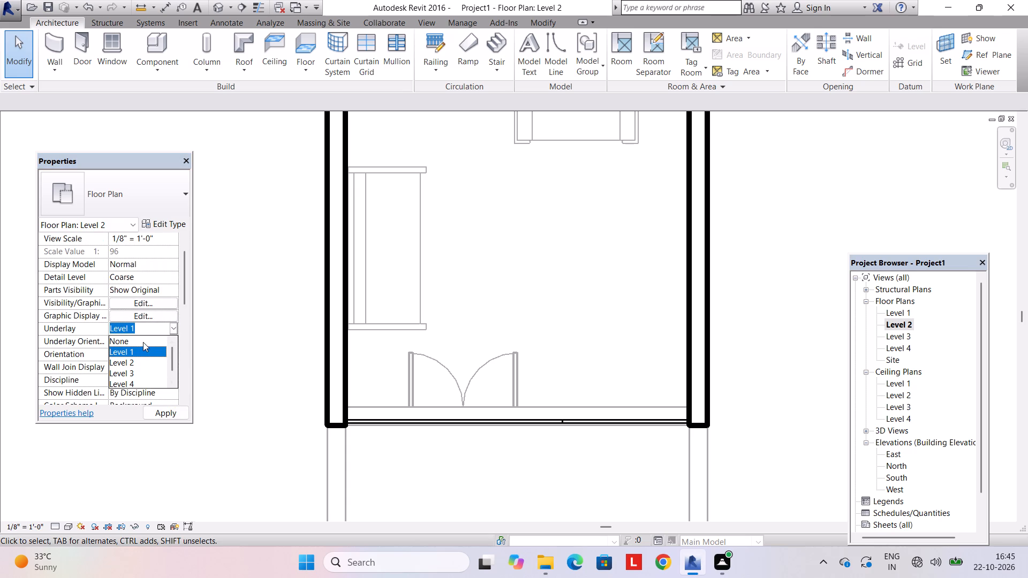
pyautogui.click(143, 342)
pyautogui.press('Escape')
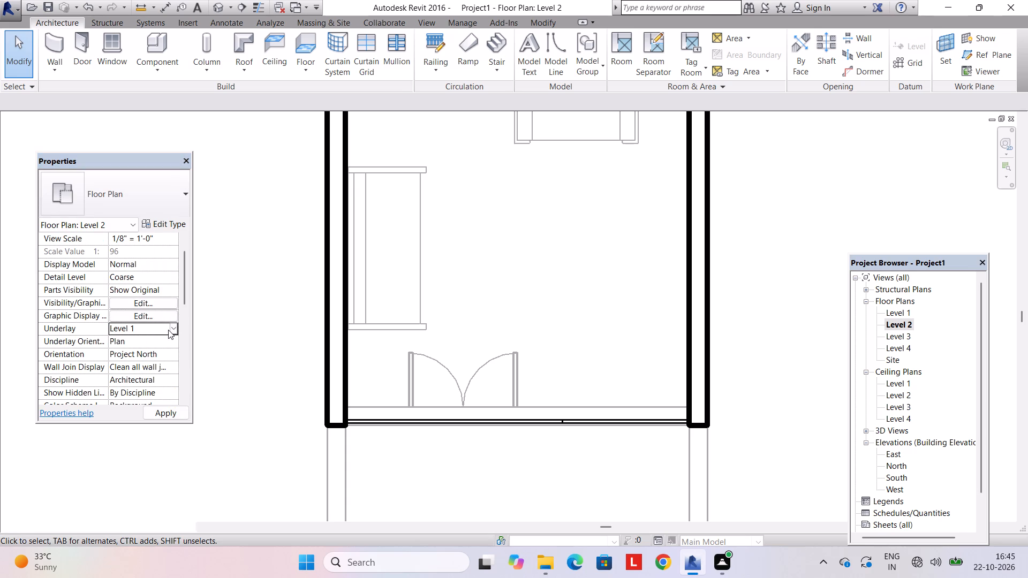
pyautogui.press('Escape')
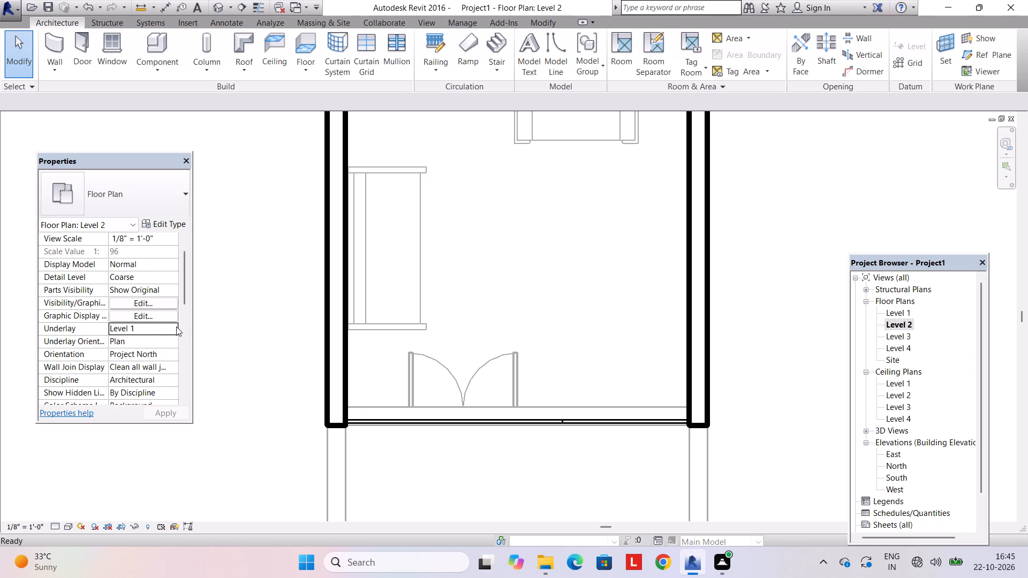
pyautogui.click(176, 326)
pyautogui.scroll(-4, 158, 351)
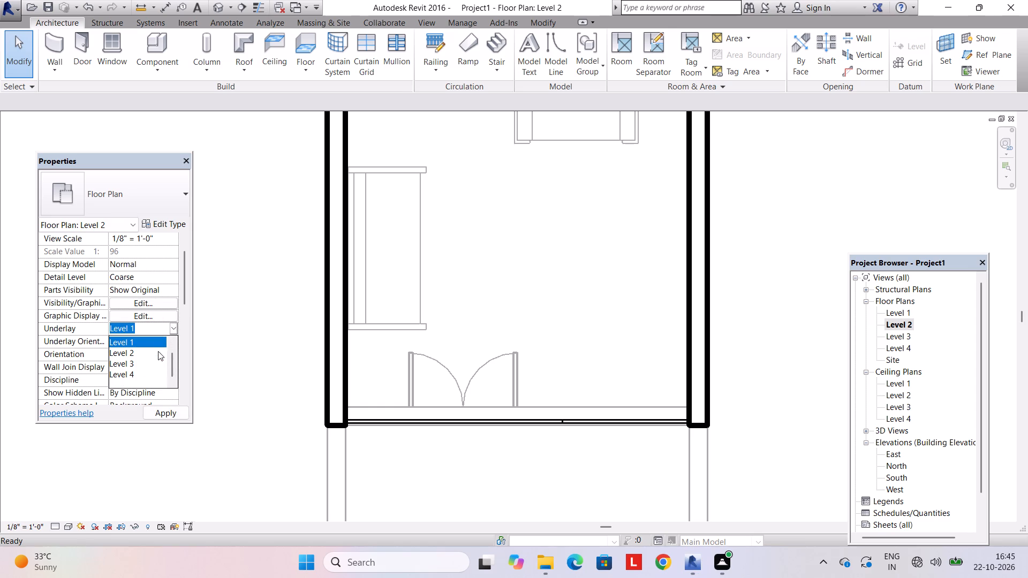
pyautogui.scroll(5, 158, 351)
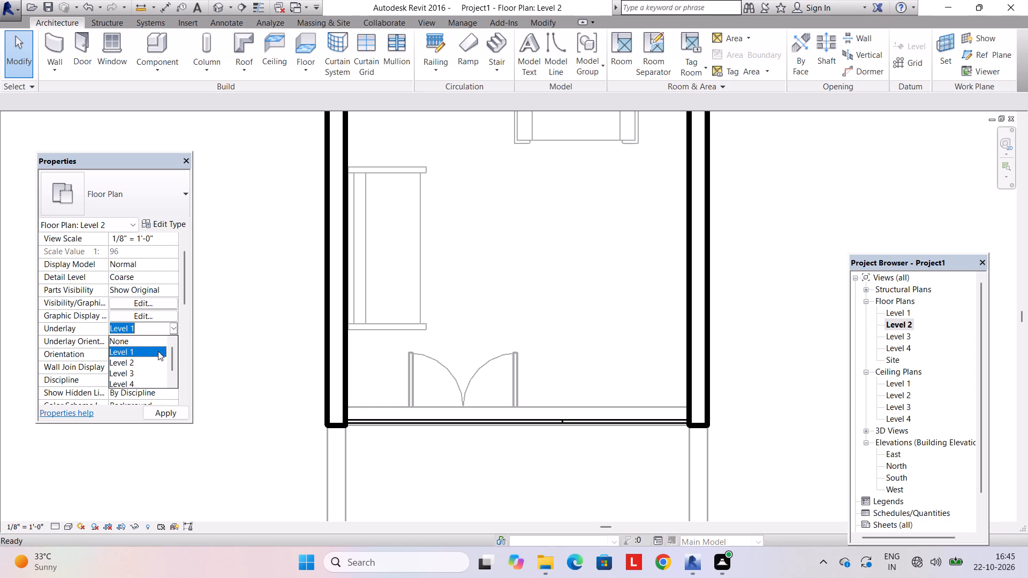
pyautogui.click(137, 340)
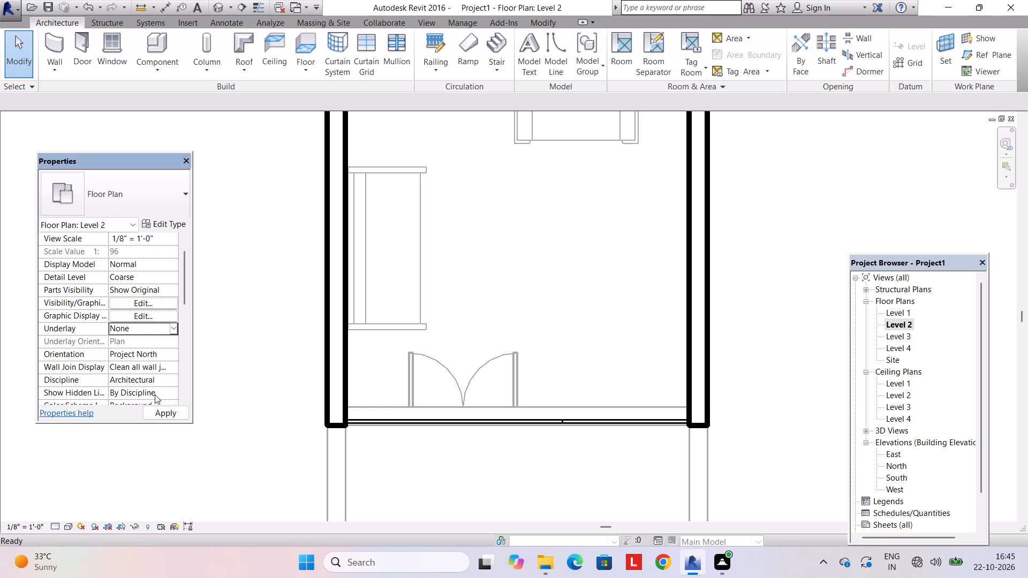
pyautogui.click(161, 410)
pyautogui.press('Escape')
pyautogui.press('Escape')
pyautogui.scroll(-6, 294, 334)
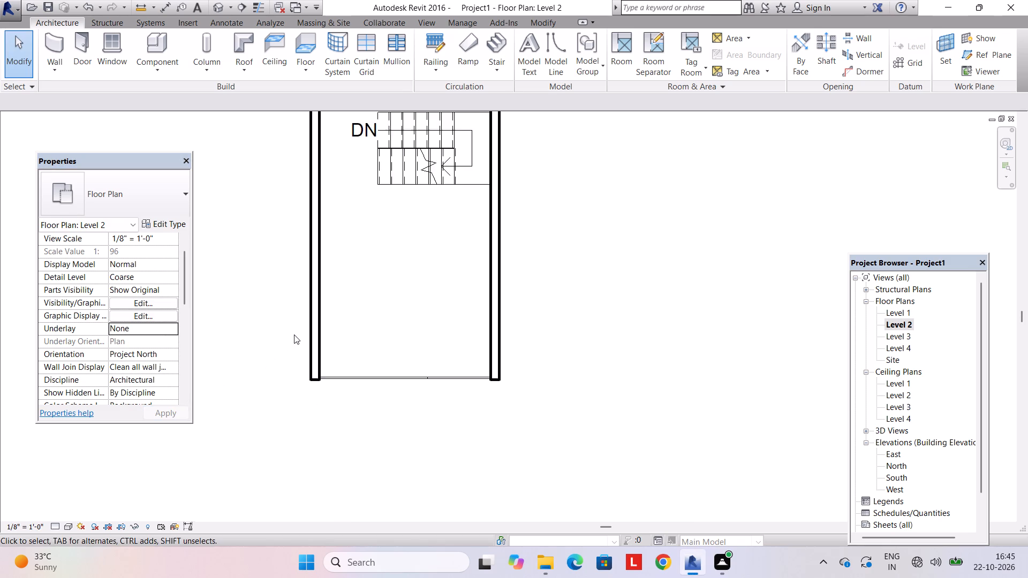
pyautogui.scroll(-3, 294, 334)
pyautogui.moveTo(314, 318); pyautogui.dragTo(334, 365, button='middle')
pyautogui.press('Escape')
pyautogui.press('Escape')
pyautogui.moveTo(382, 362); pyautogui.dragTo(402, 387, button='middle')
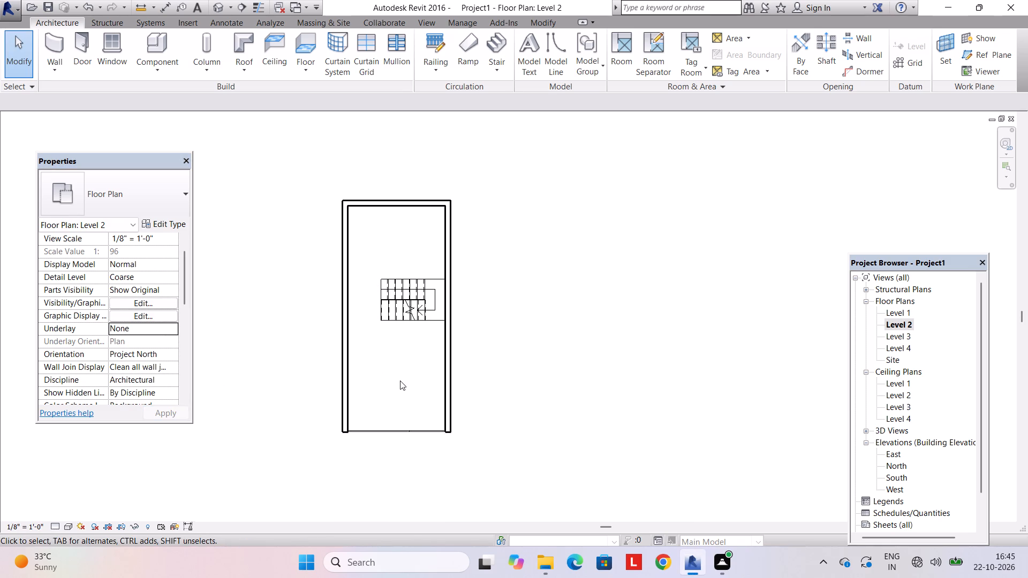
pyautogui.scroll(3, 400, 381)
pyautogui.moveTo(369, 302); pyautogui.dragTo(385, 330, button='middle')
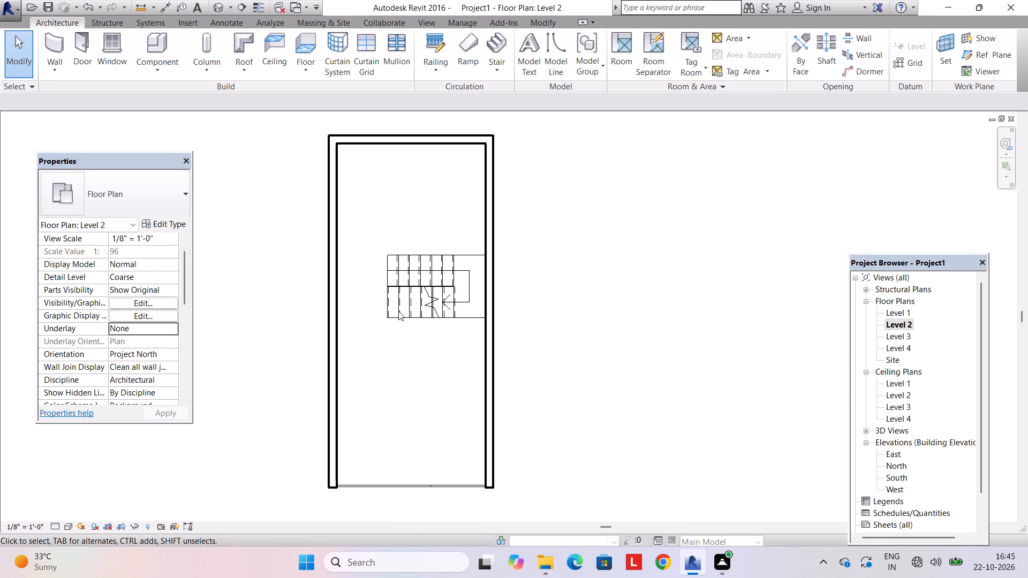
# In the 3D view, set the unconnected height of the Level 2 Exterior Glazing curtain wall to 10'.
pyautogui.doubleClick(427, 15)
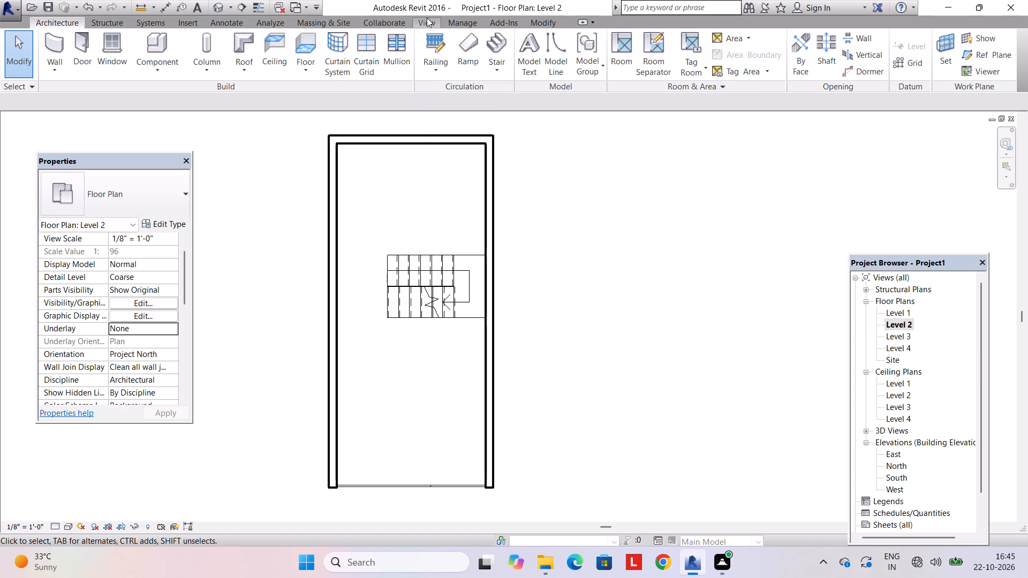
pyautogui.click(381, 48)
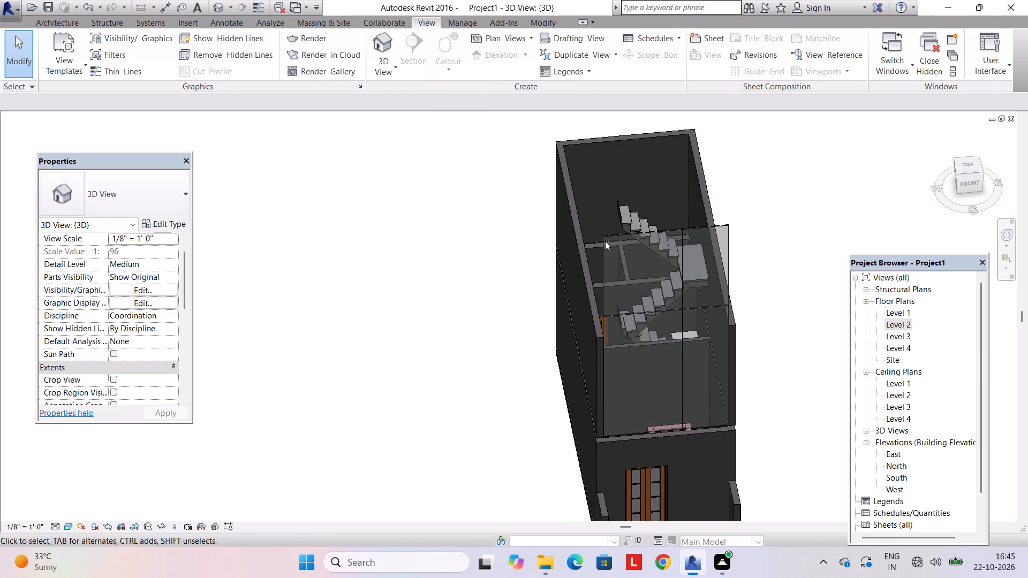
pyautogui.click(675, 232)
pyautogui.click(134, 288)
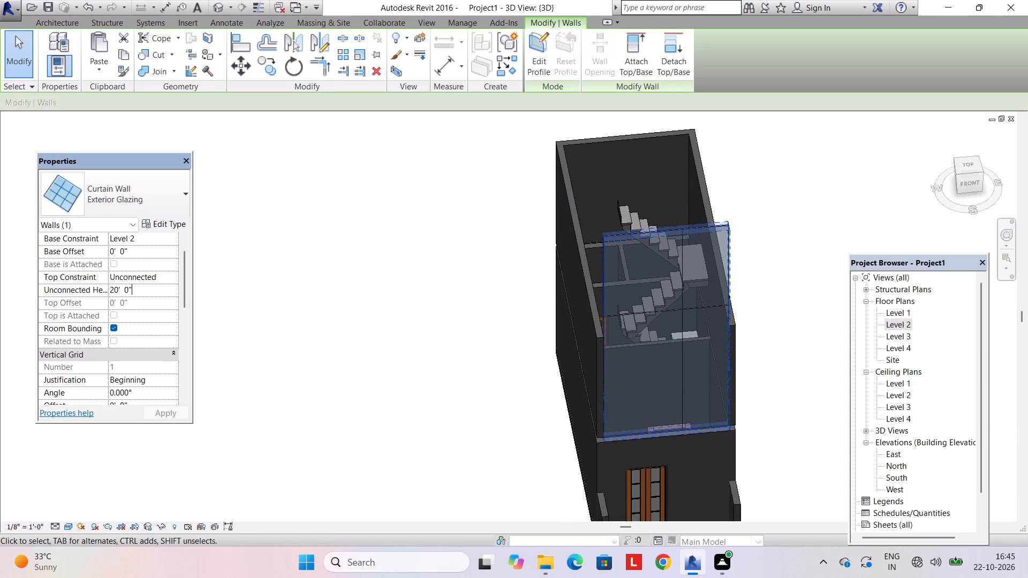
pyautogui.moveTo(134, 288); pyautogui.dragTo(60, 287)
pyautogui.write("10'")
pyautogui.press('Return')
pyautogui.press('Return')
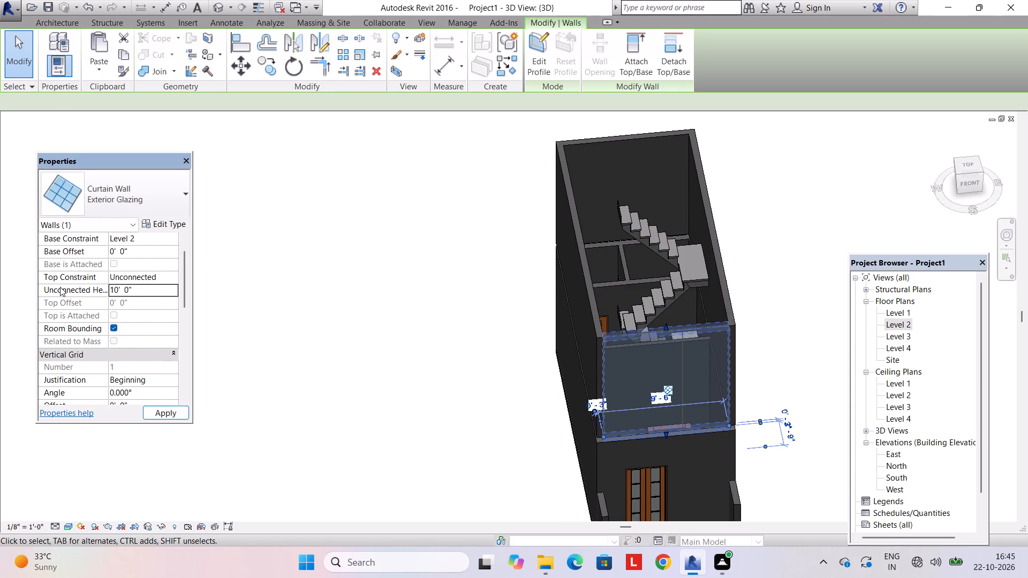
pyautogui.press('Escape')
pyautogui.press('Escape')
pyautogui.press('Escape')
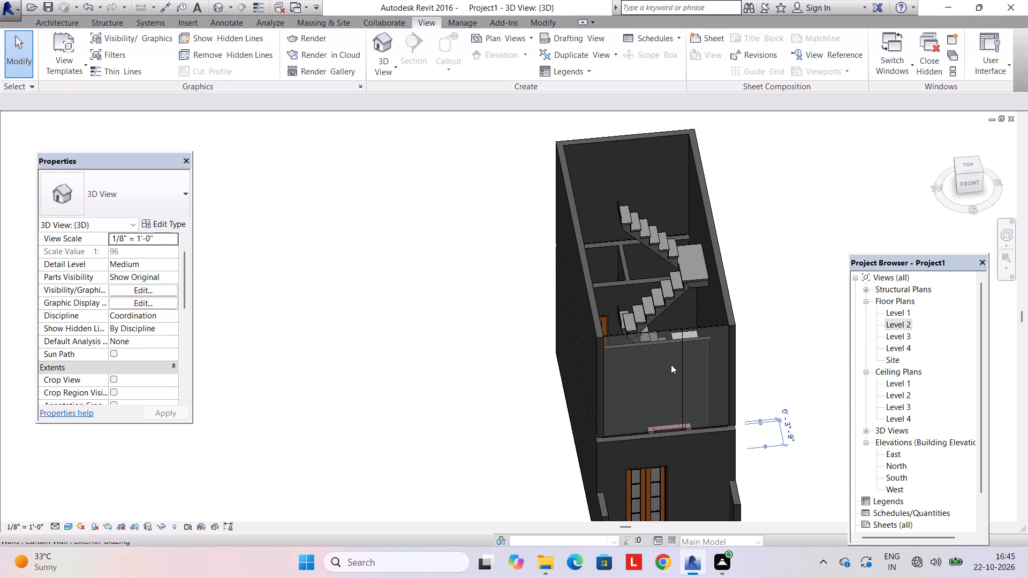
pyautogui.keyDown('shift'); pyautogui.moveTo(634, 348); pyautogui.dragTo(583, 246, button='middle'); pyautogui.keyUp('shift')
pyautogui.scroll(3, 606, 263)
pyautogui.keyDown('shift'); pyautogui.moveTo(615, 281); pyautogui.dragTo(622, 237, button='middle'); pyautogui.keyUp('shift')
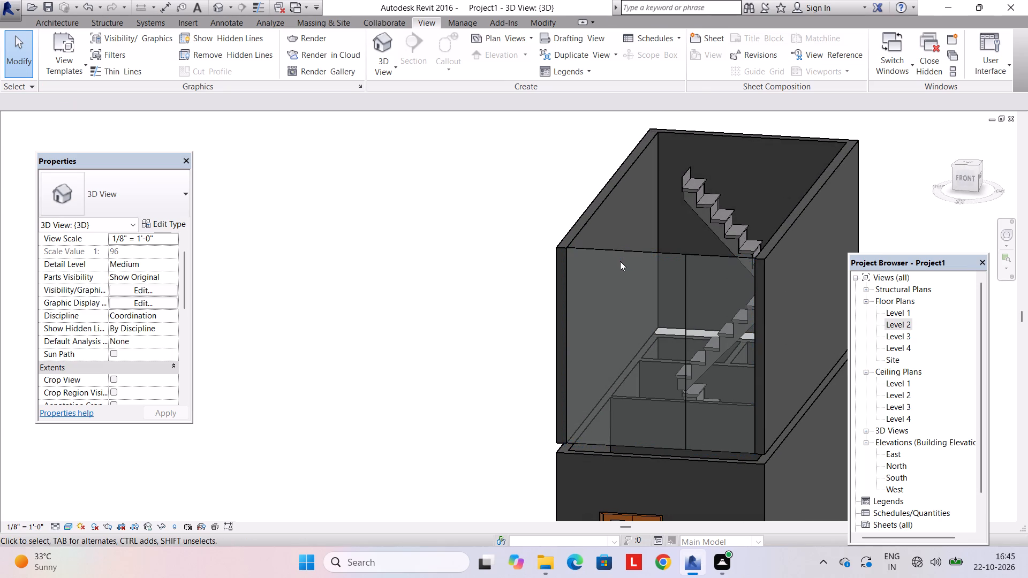
# Return to the Level 2 floor plan.
pyautogui.doubleClick(888, 321)
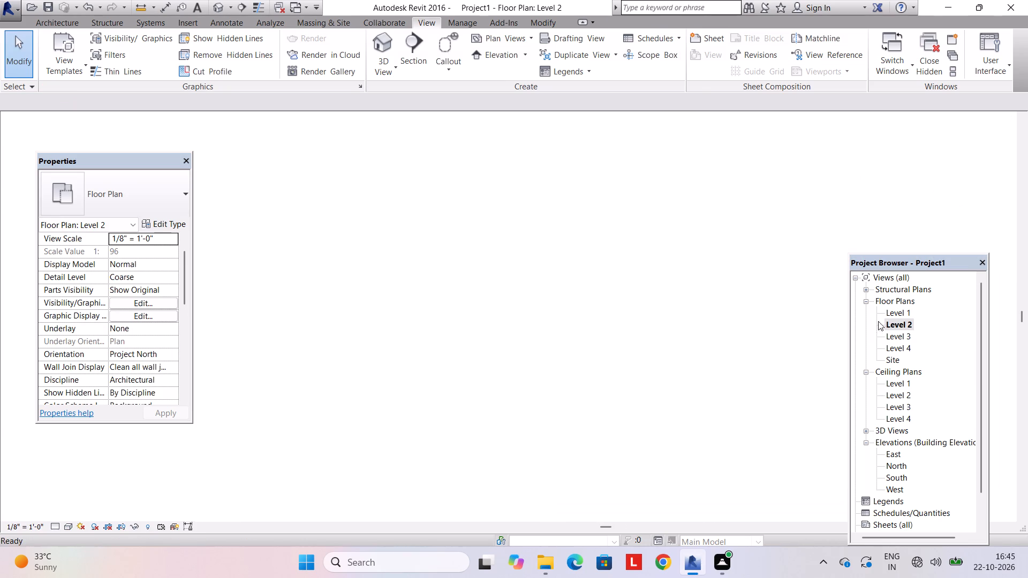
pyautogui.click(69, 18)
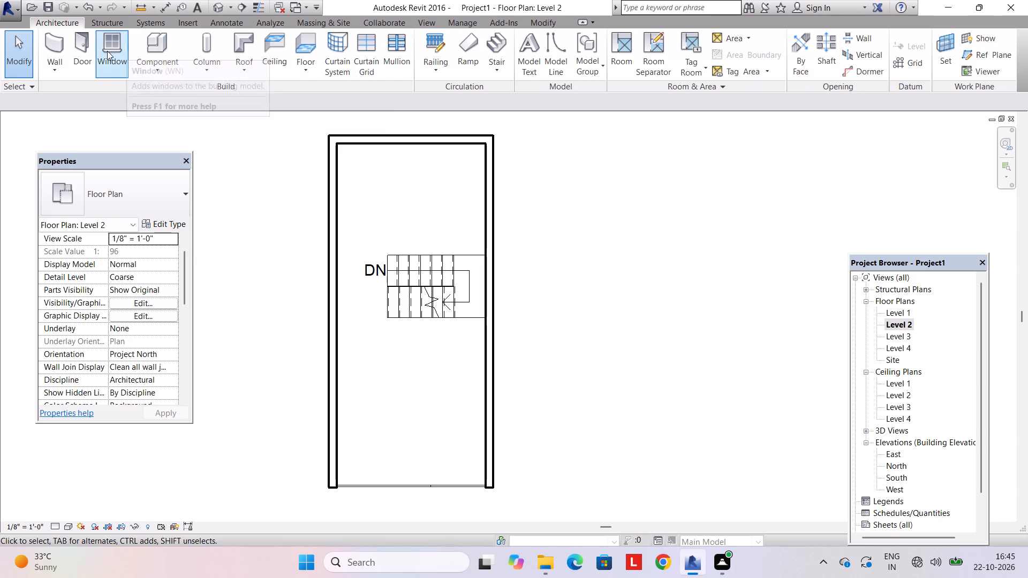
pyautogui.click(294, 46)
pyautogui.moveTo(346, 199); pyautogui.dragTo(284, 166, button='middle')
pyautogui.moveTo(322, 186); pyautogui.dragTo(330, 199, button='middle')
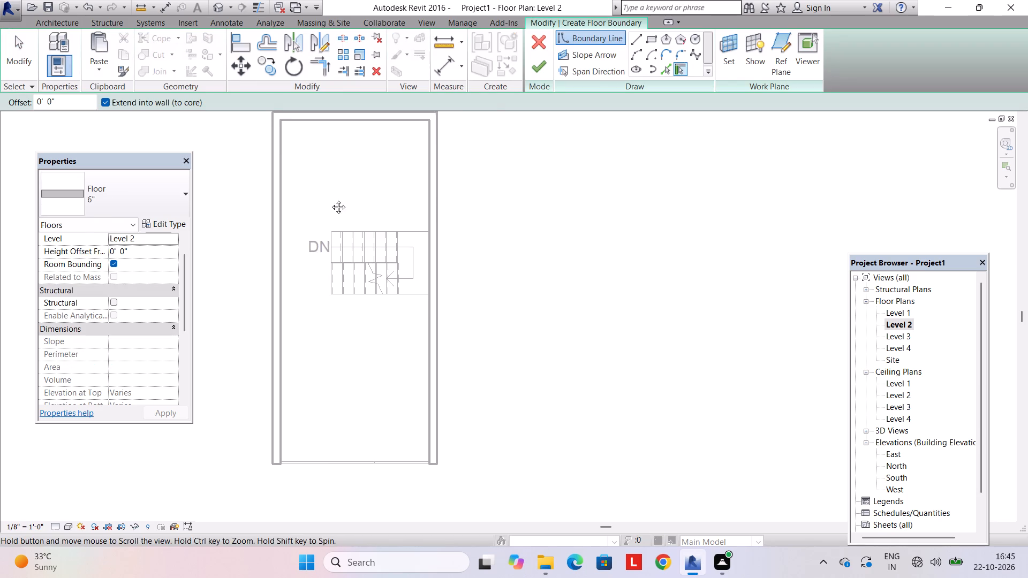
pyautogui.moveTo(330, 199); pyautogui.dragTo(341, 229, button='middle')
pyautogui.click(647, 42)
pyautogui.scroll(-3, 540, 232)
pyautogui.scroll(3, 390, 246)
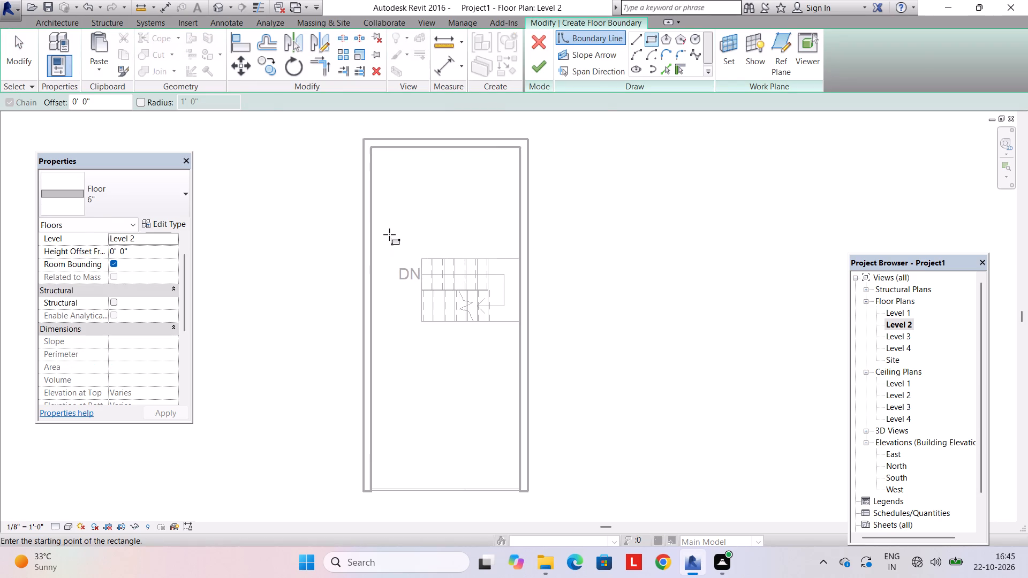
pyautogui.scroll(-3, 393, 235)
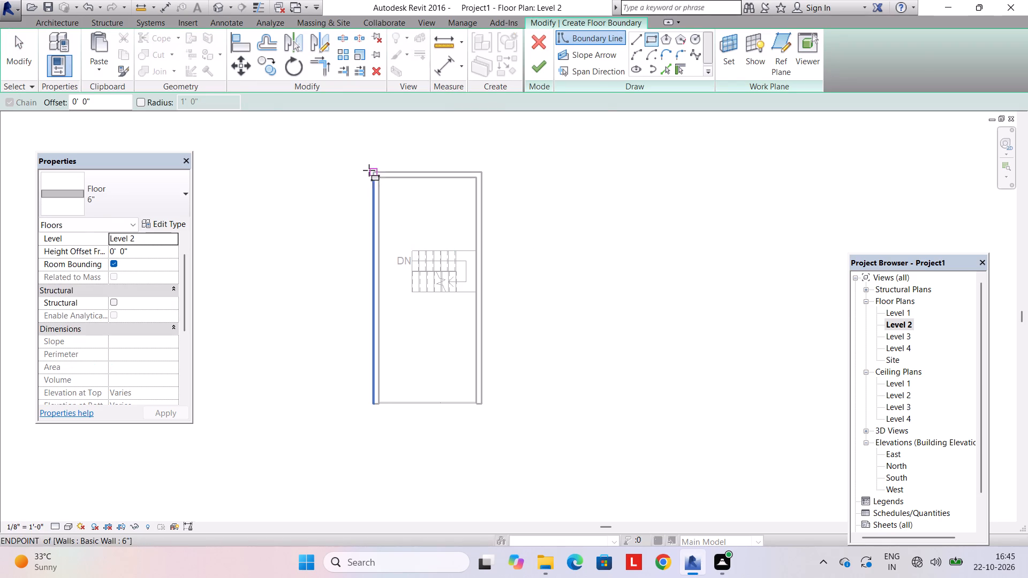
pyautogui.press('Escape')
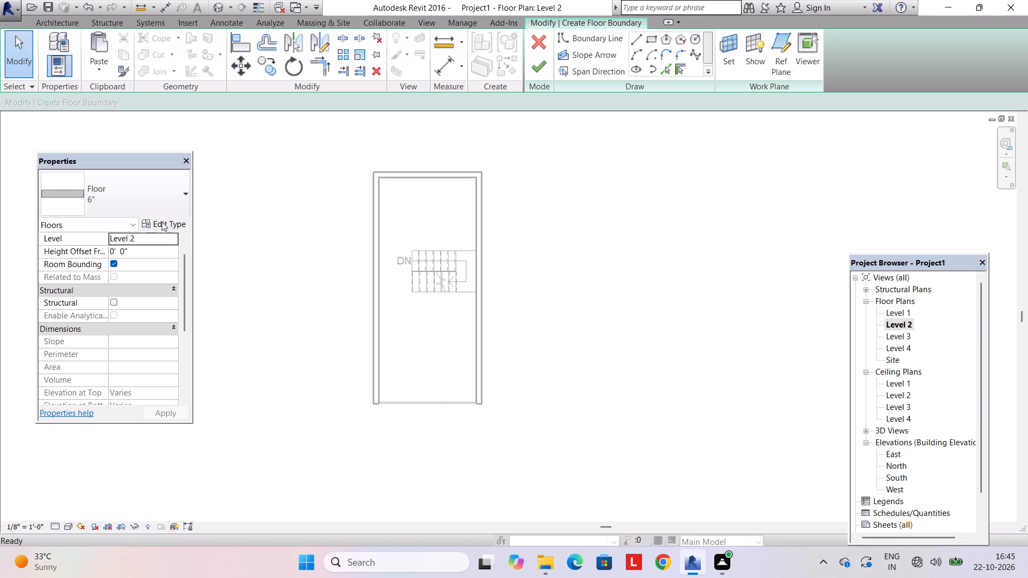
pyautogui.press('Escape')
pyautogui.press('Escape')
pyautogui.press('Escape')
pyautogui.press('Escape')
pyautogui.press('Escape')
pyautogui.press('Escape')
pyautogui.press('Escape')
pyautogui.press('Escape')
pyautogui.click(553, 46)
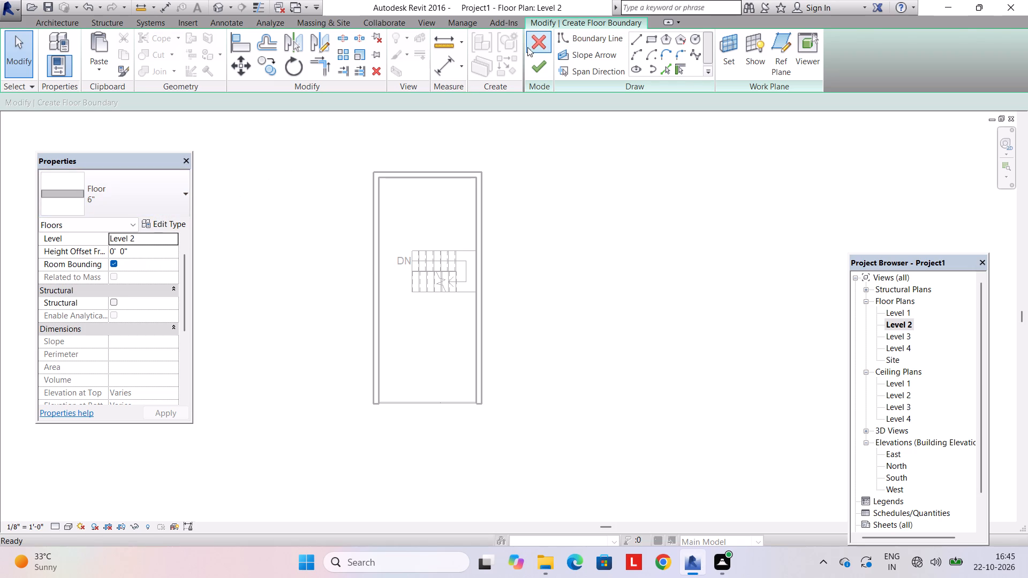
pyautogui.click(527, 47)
# Set the Level 2 floor plan's underlay to Level 1 and apply the change.
pyautogui.scroll(-3, 95, 358)
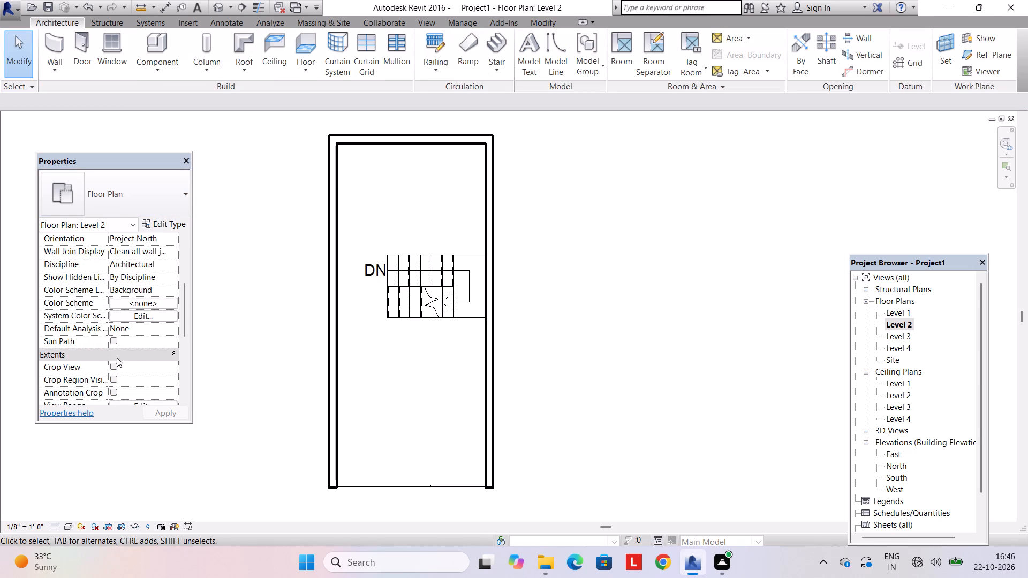
pyautogui.scroll(2, 117, 358)
pyautogui.click(169, 287)
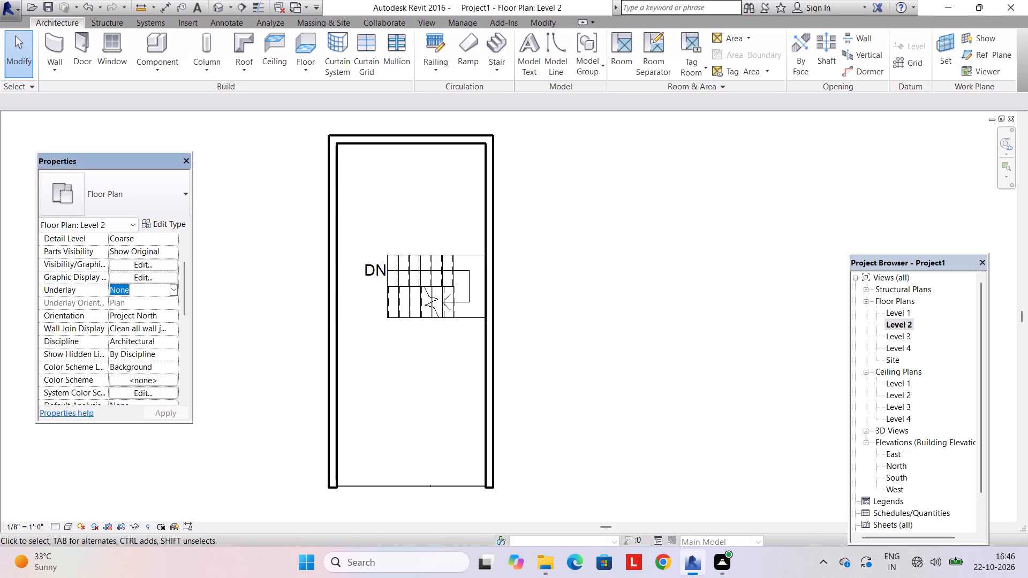
pyautogui.click(175, 290)
pyautogui.click(157, 310)
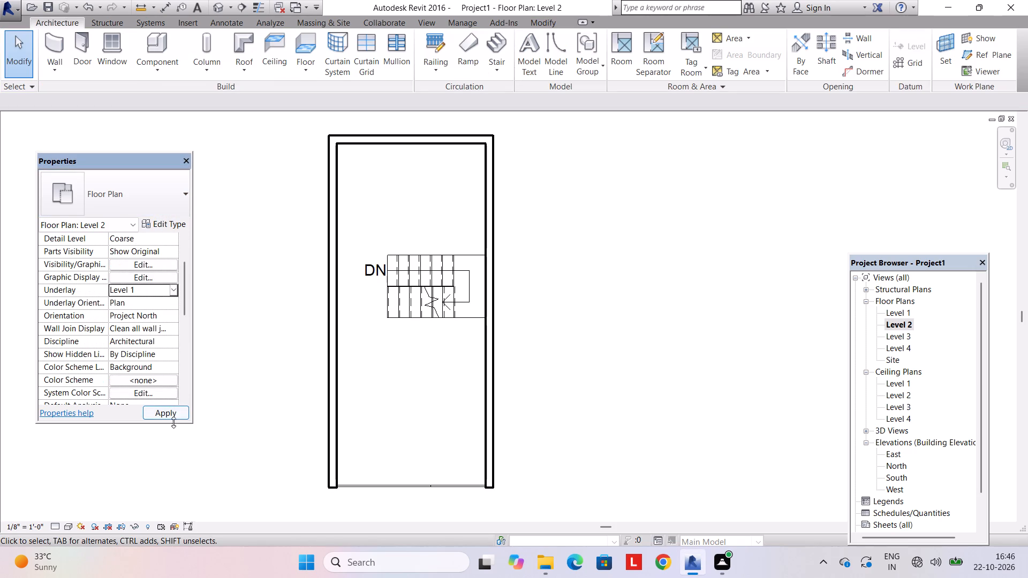
pyautogui.click(171, 414)
pyautogui.press('Escape')
pyautogui.scroll(-3, 230, 383)
pyautogui.moveTo(232, 382); pyautogui.dragTo(234, 333, button='middle')
pyautogui.scroll(-1, 232, 369)
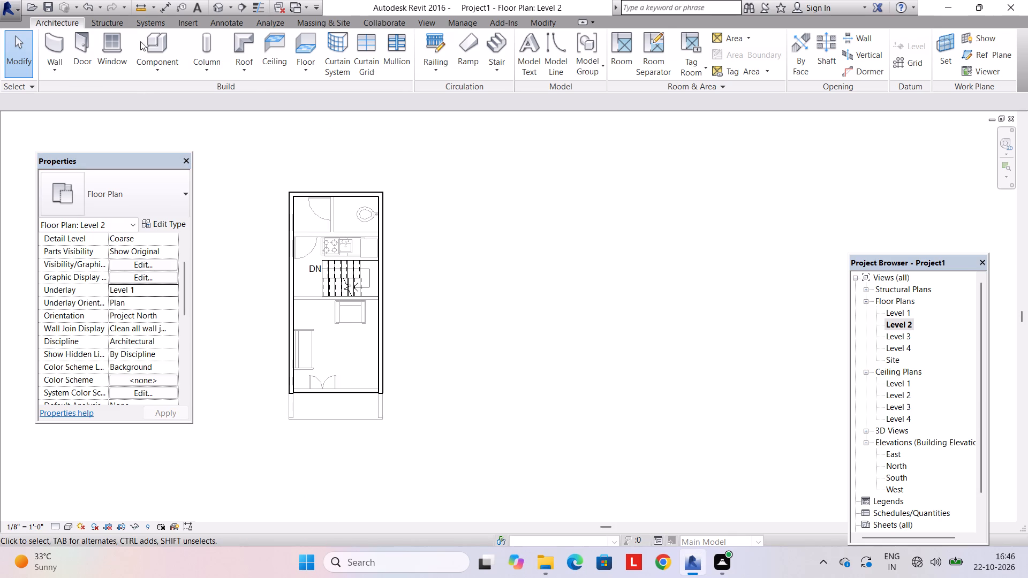
# Create a 6" floor on Level 2 with a rectangular boundary from the rear outer wall corner to the opposite front corner of the Level 1 outline.
pyautogui.click(306, 43)
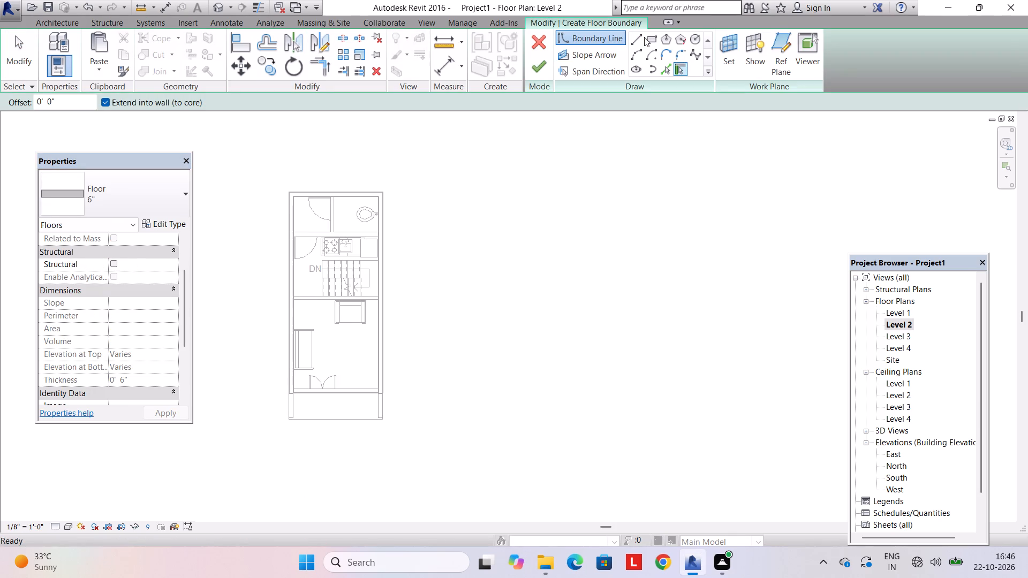
pyautogui.click(644, 37)
pyautogui.click(648, 40)
pyautogui.scroll(3, 388, 233)
pyautogui.moveTo(304, 204); pyautogui.dragTo(396, 188, button='middle')
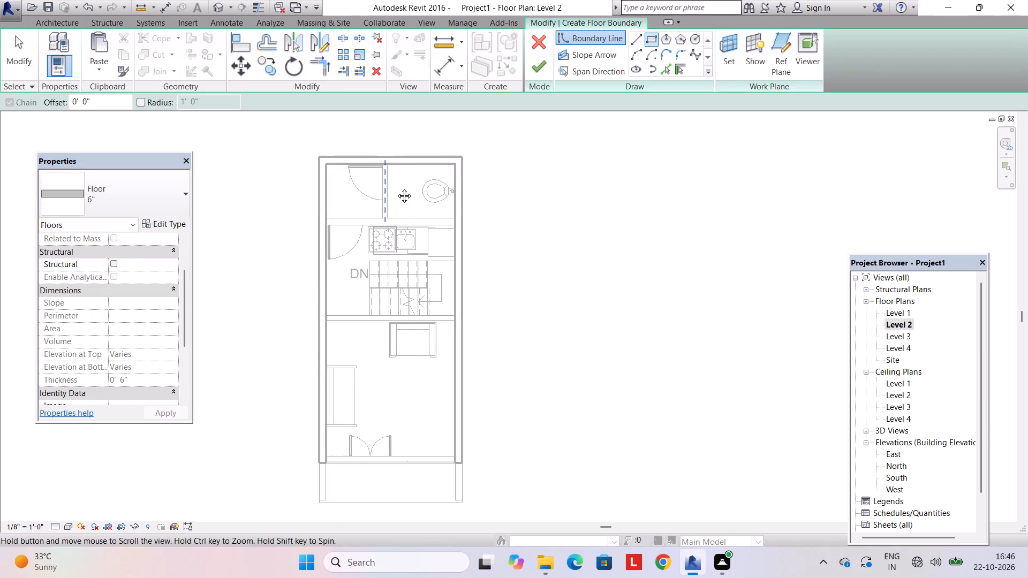
pyautogui.moveTo(396, 188); pyautogui.dragTo(404, 188, button='middle')
pyautogui.scroll(1, 350, 154)
pyautogui.click(337, 153)
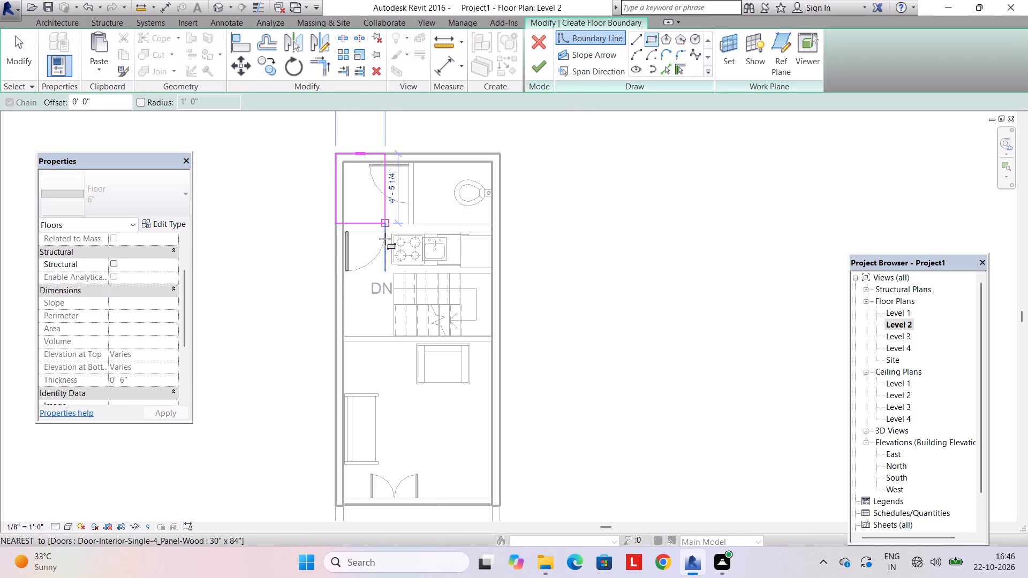
pyautogui.moveTo(414, 325); pyautogui.dragTo(370, 217, button='middle')
pyautogui.scroll(3, 449, 423)
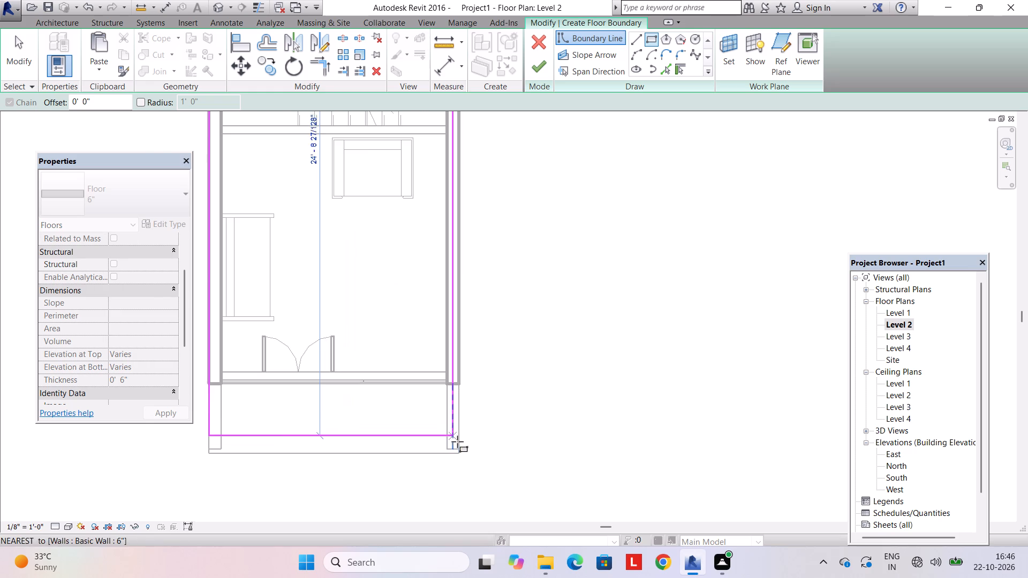
pyautogui.scroll(2, 457, 443)
pyautogui.click(462, 455)
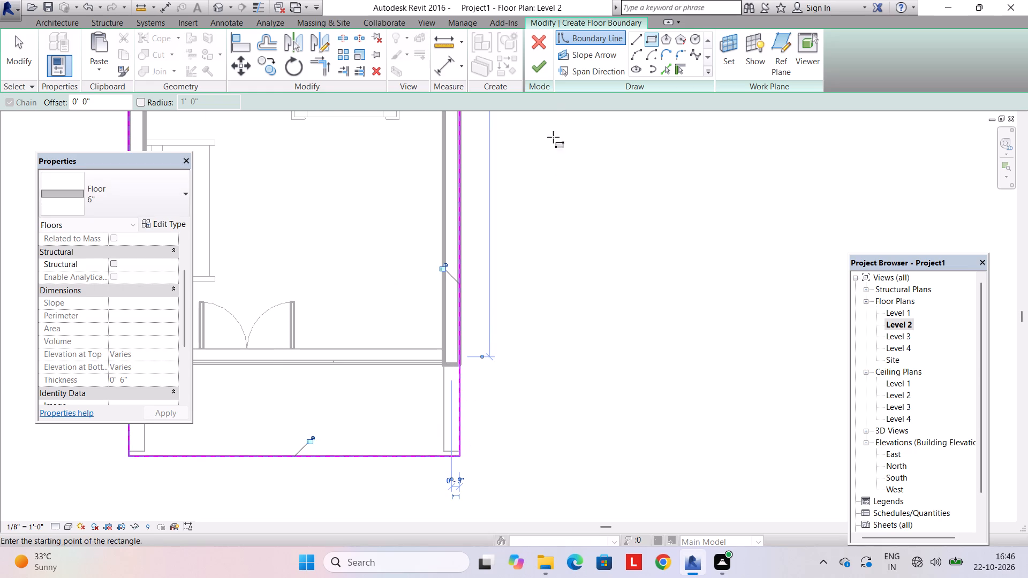
pyautogui.click(544, 75)
pyautogui.press('Escape')
pyautogui.press('Escape')
pyautogui.scroll(-7, 477, 277)
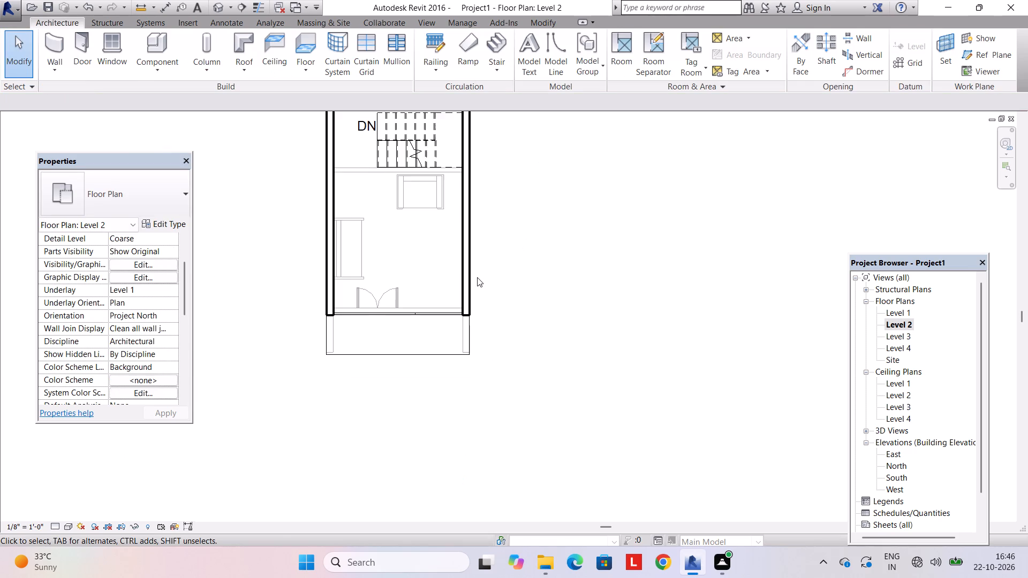
pyautogui.moveTo(479, 284); pyautogui.dragTo(484, 317, button='middle')
pyautogui.moveTo(514, 282); pyautogui.dragTo(510, 301, button='middle')
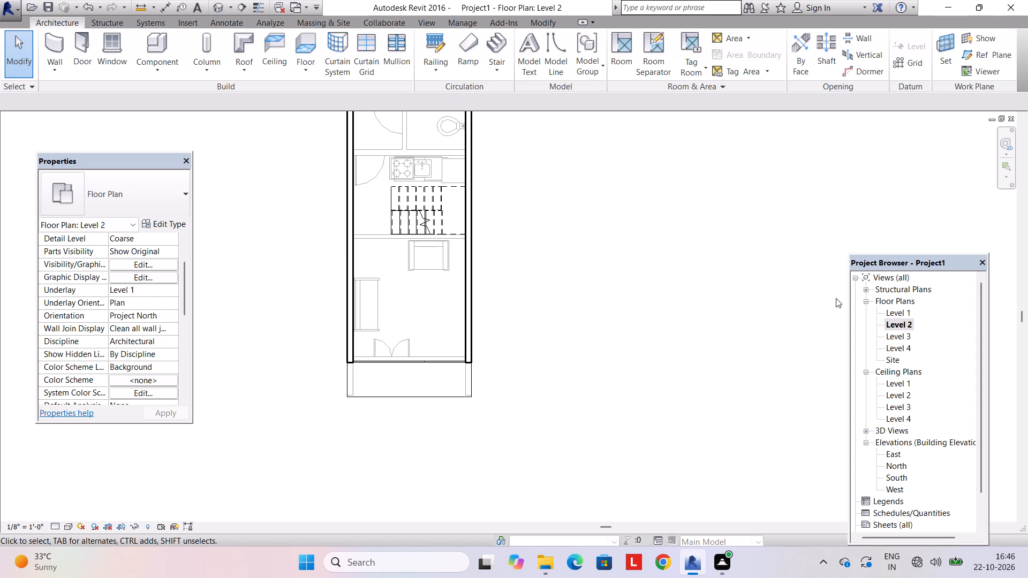
# Switch to the 3D view.
pyautogui.click(416, 21)
pyautogui.click(389, 47)
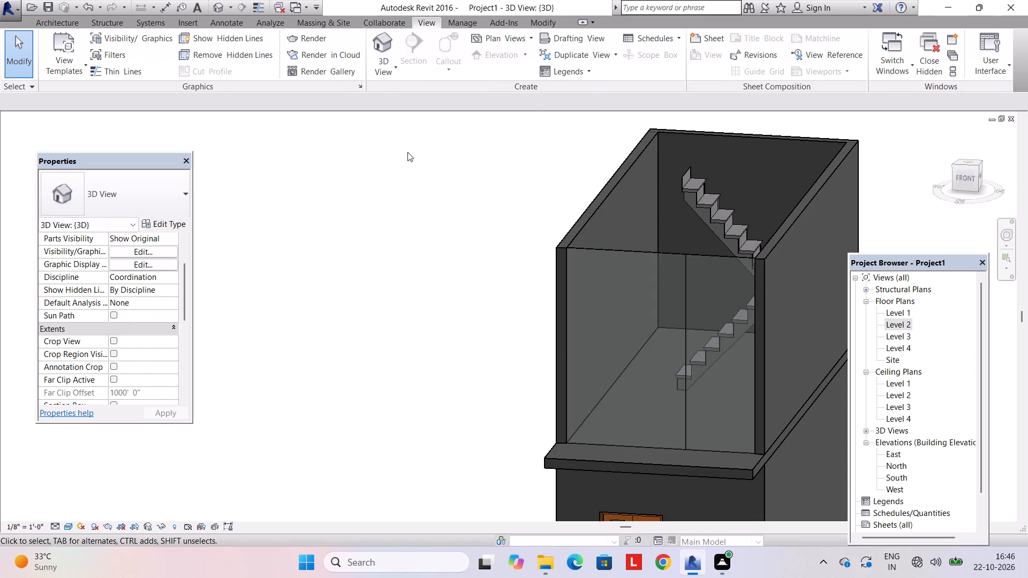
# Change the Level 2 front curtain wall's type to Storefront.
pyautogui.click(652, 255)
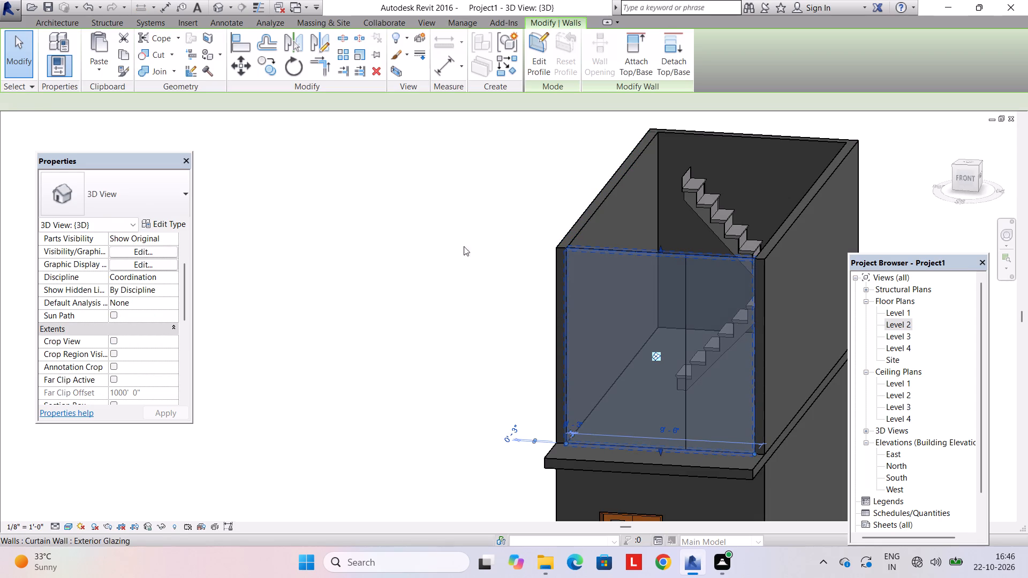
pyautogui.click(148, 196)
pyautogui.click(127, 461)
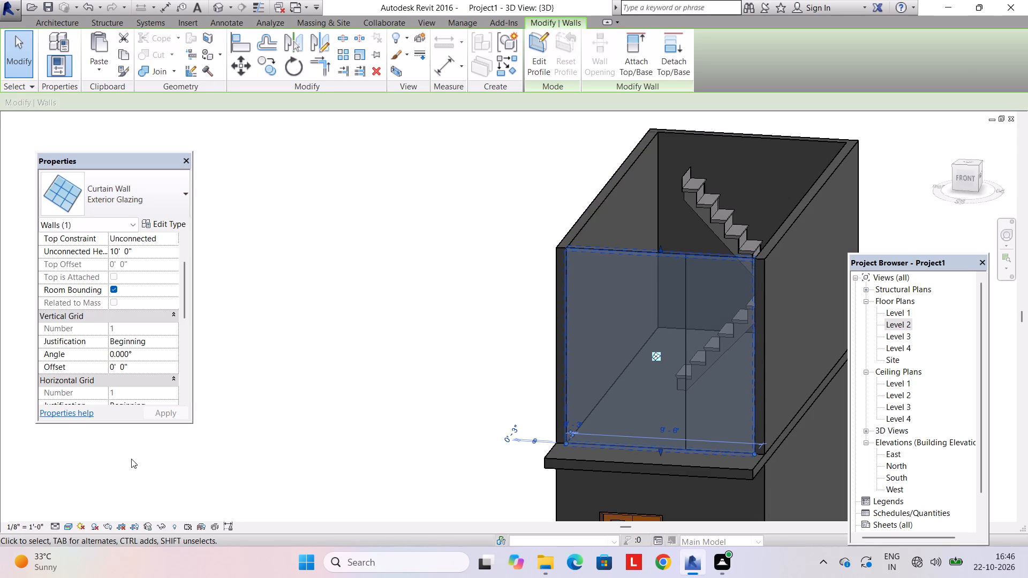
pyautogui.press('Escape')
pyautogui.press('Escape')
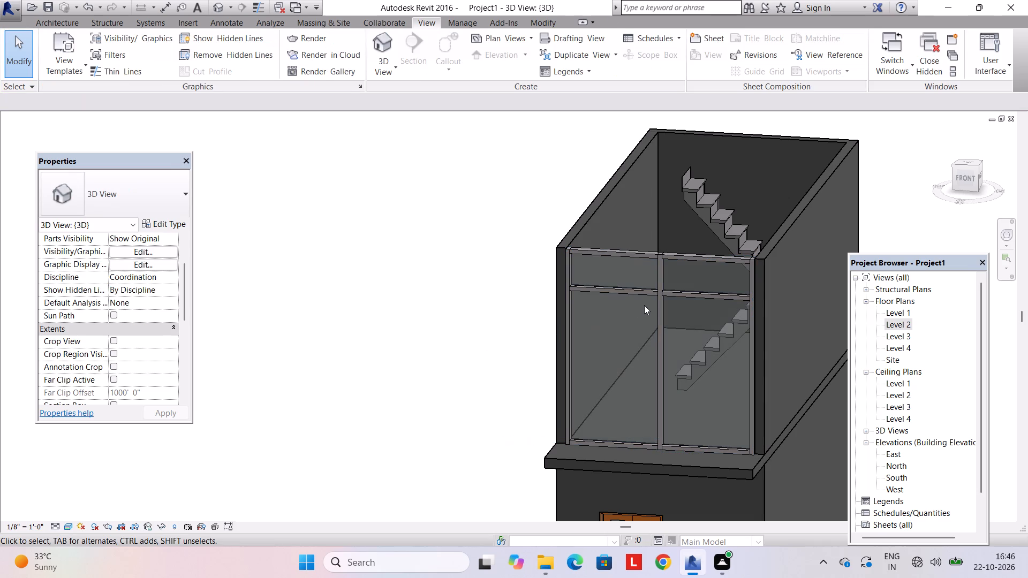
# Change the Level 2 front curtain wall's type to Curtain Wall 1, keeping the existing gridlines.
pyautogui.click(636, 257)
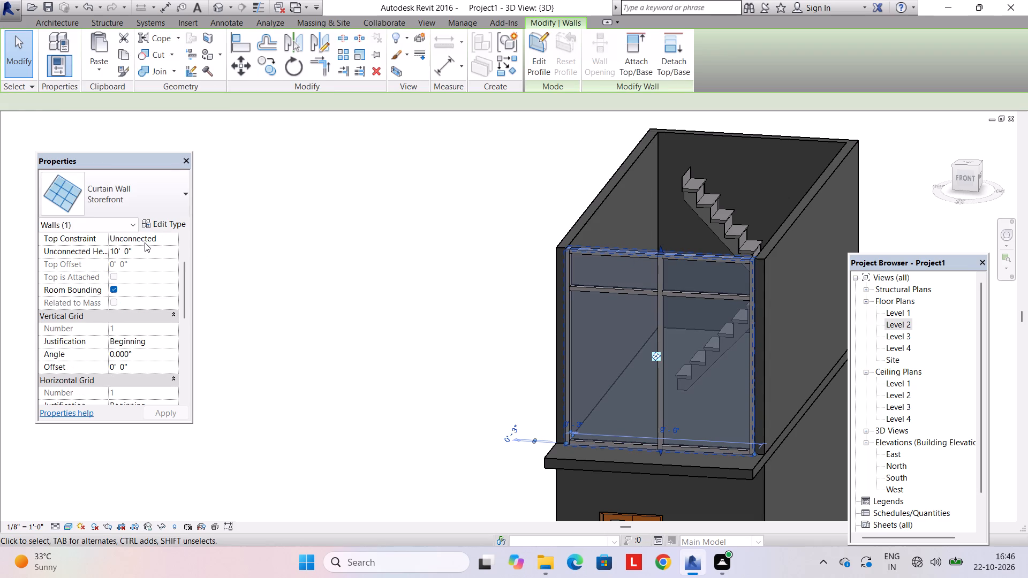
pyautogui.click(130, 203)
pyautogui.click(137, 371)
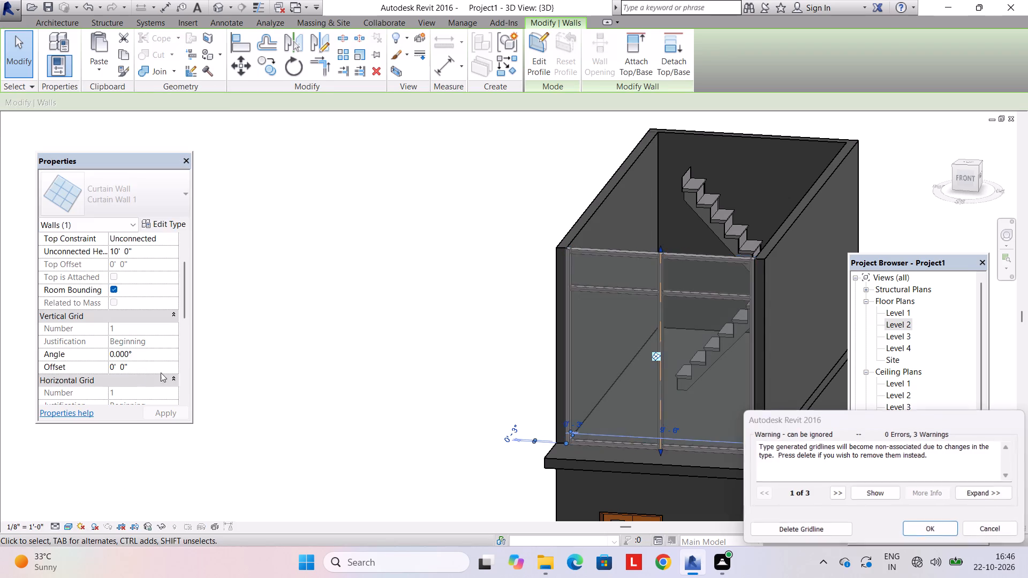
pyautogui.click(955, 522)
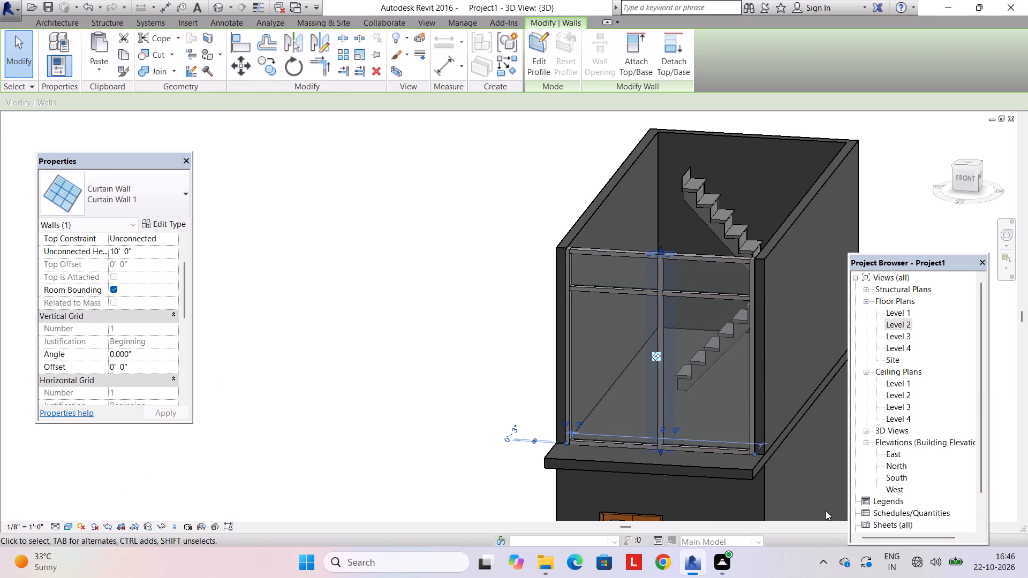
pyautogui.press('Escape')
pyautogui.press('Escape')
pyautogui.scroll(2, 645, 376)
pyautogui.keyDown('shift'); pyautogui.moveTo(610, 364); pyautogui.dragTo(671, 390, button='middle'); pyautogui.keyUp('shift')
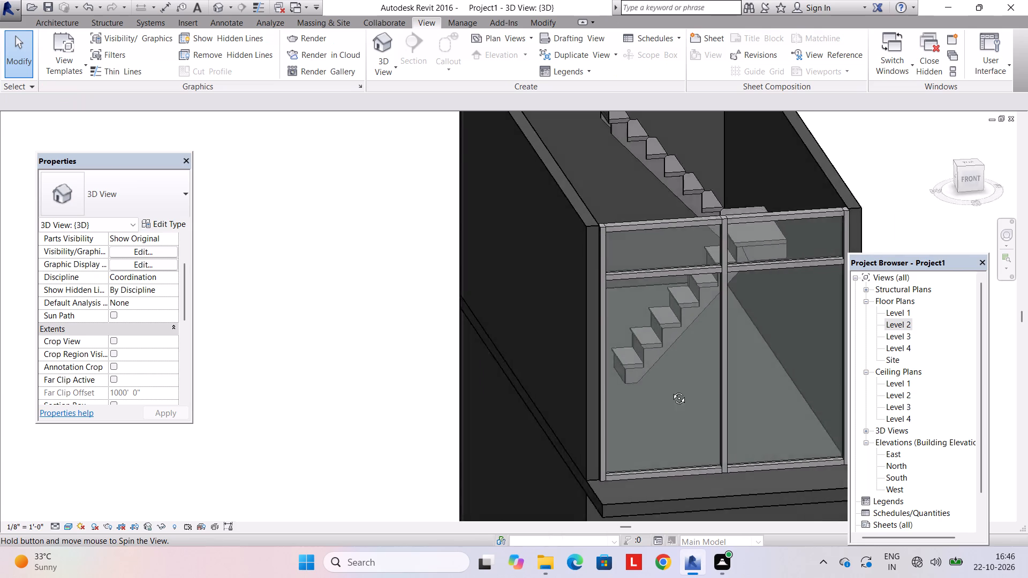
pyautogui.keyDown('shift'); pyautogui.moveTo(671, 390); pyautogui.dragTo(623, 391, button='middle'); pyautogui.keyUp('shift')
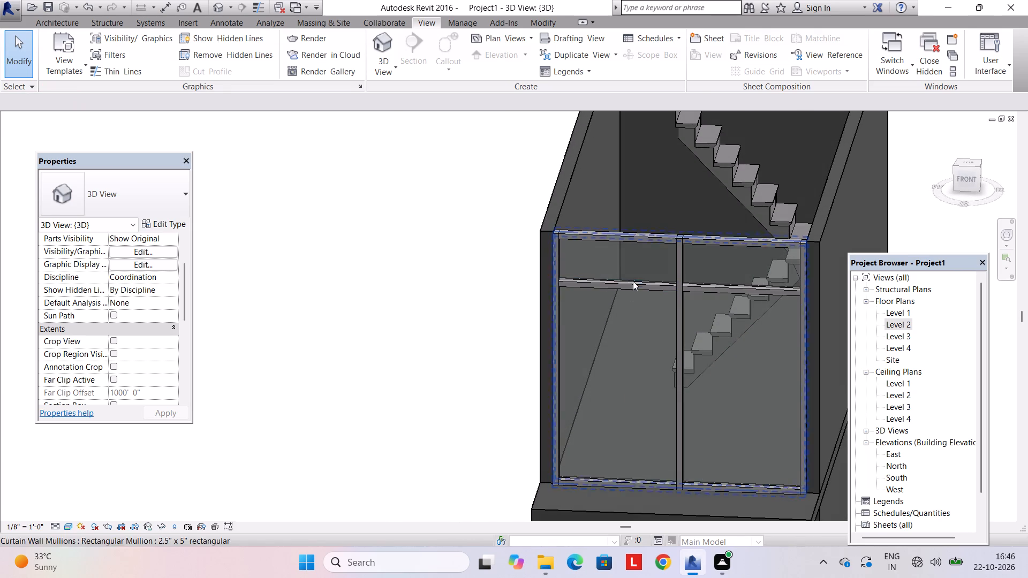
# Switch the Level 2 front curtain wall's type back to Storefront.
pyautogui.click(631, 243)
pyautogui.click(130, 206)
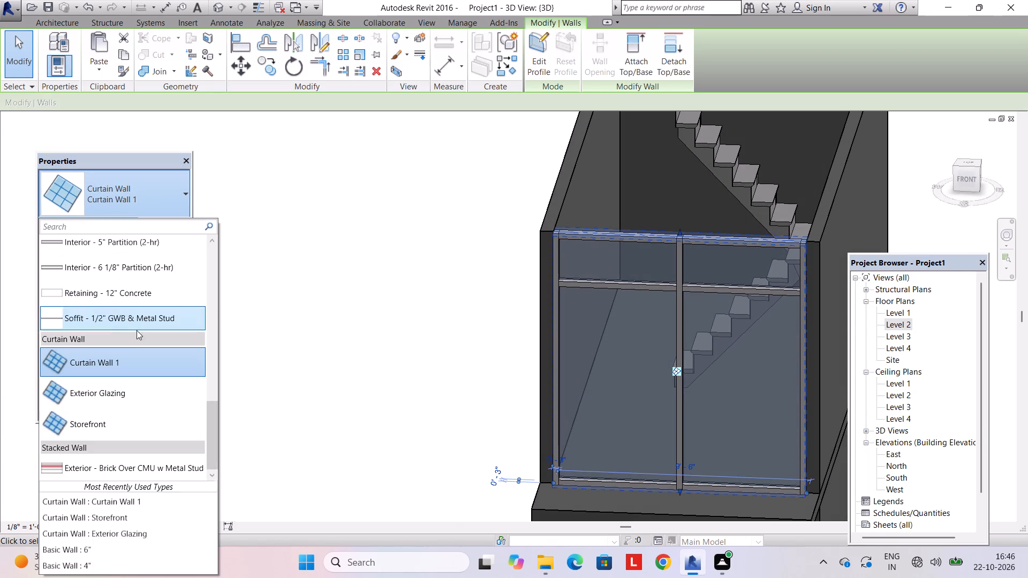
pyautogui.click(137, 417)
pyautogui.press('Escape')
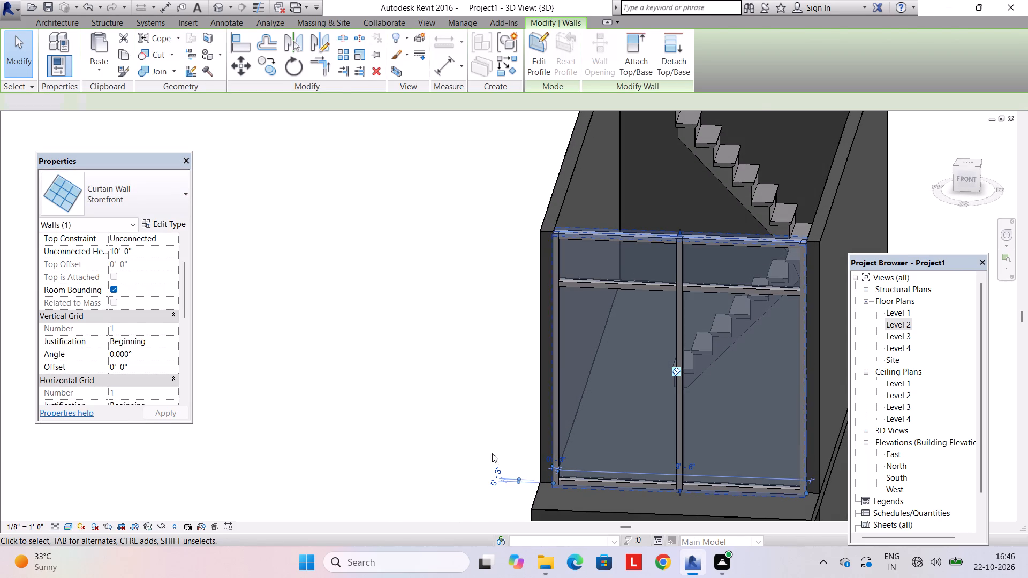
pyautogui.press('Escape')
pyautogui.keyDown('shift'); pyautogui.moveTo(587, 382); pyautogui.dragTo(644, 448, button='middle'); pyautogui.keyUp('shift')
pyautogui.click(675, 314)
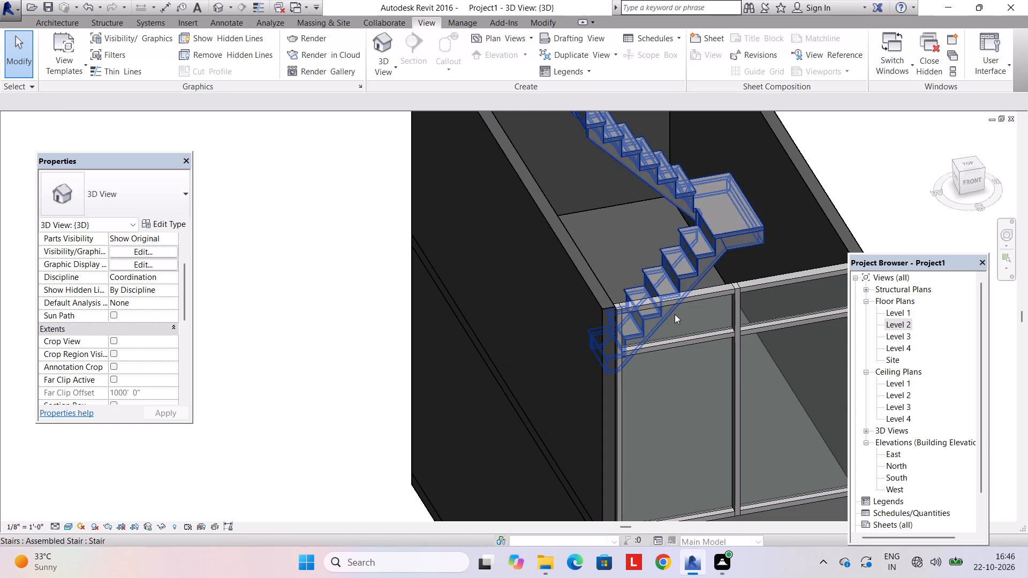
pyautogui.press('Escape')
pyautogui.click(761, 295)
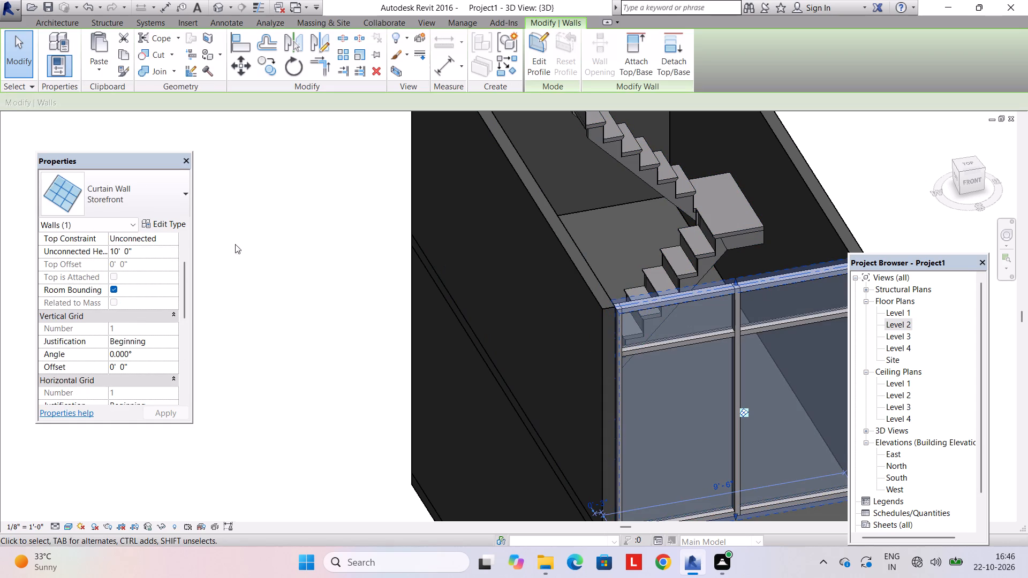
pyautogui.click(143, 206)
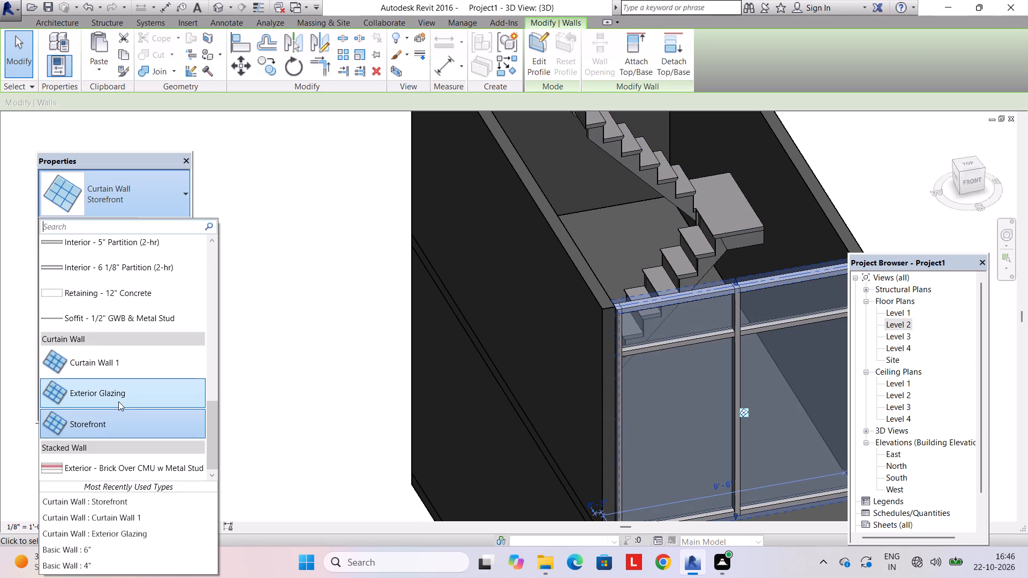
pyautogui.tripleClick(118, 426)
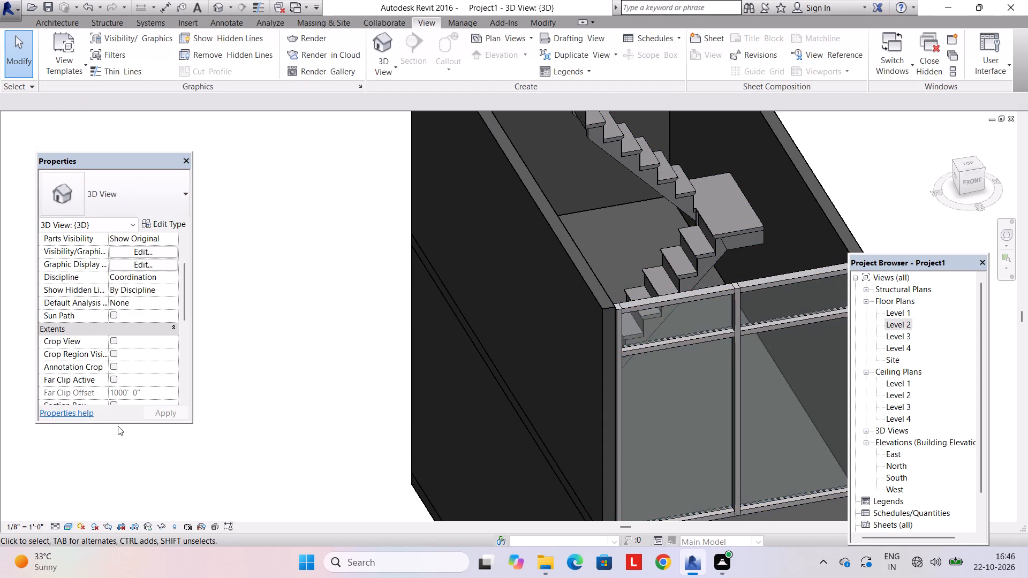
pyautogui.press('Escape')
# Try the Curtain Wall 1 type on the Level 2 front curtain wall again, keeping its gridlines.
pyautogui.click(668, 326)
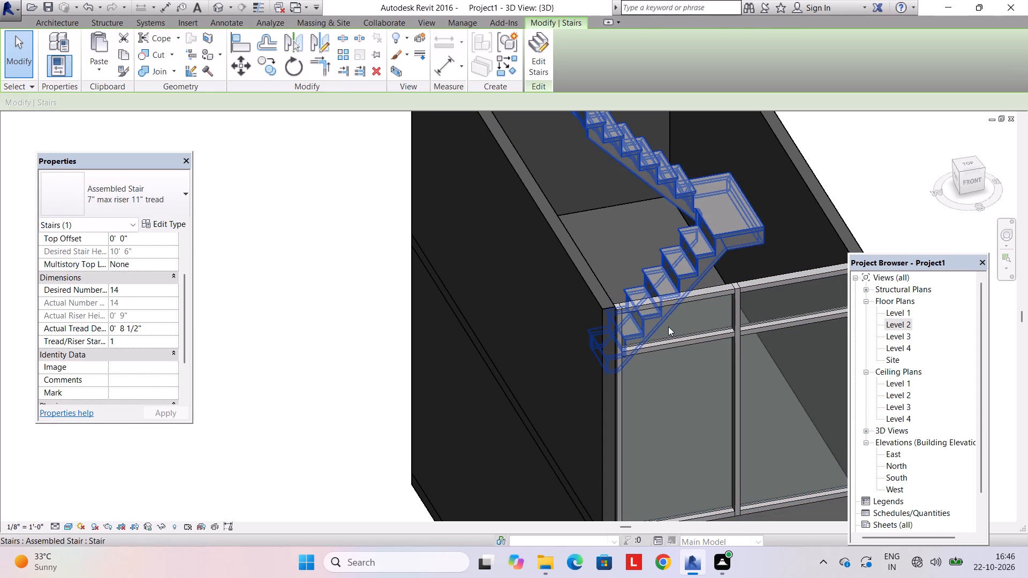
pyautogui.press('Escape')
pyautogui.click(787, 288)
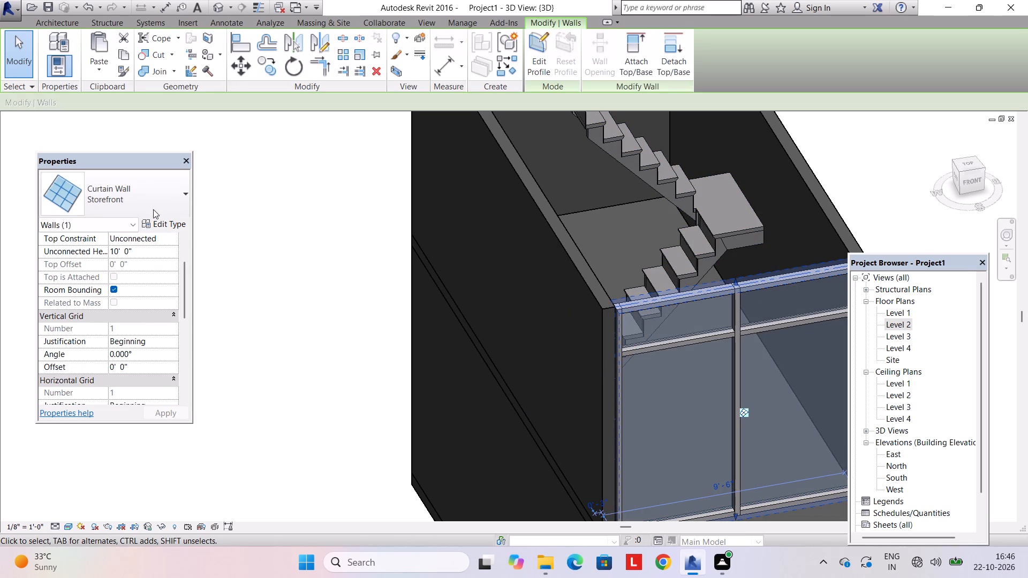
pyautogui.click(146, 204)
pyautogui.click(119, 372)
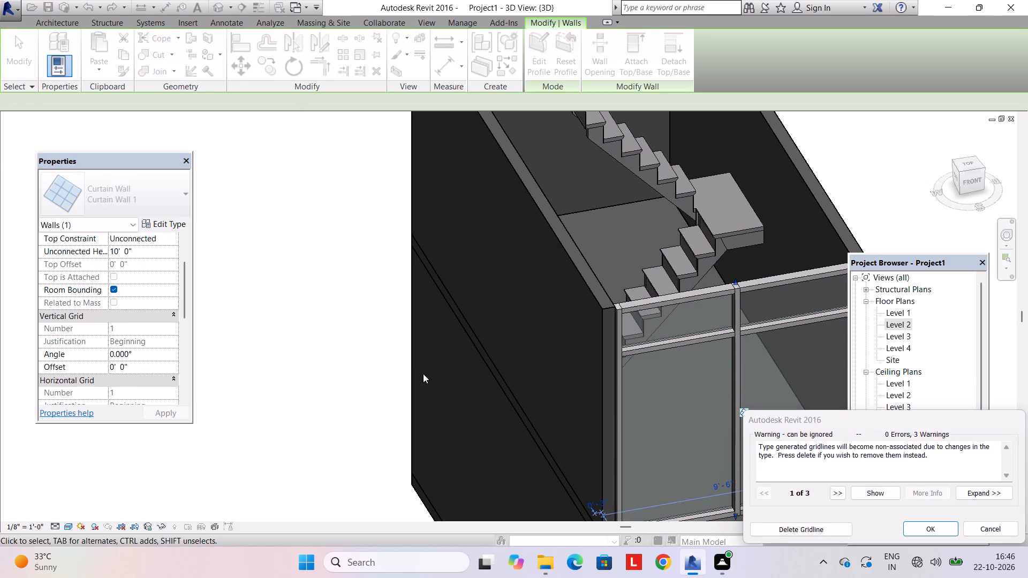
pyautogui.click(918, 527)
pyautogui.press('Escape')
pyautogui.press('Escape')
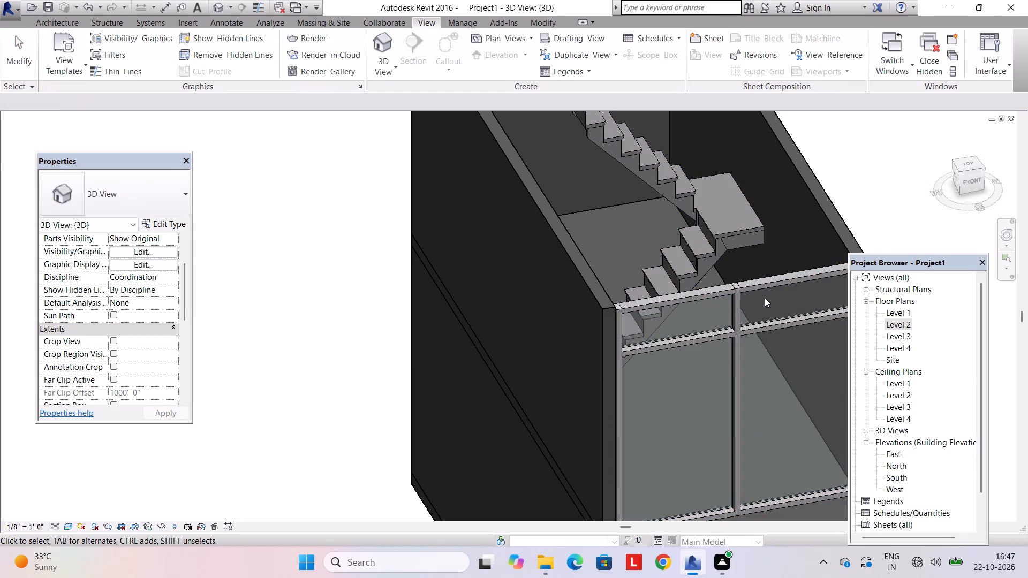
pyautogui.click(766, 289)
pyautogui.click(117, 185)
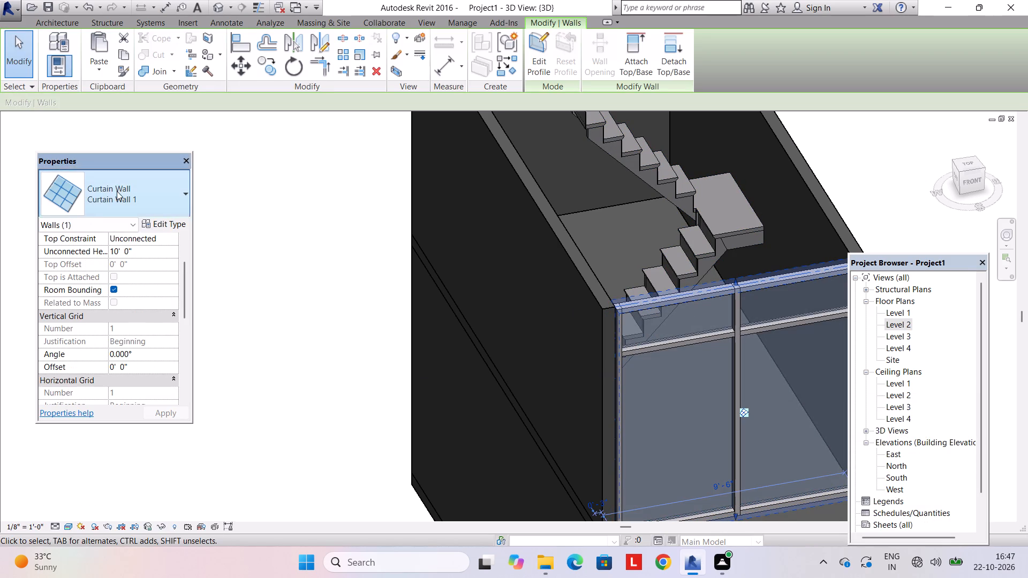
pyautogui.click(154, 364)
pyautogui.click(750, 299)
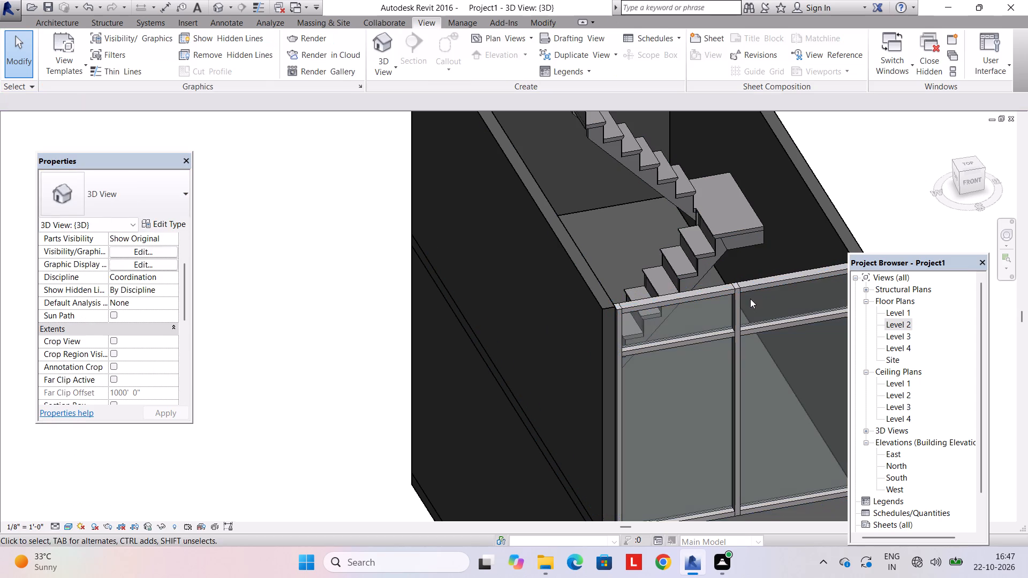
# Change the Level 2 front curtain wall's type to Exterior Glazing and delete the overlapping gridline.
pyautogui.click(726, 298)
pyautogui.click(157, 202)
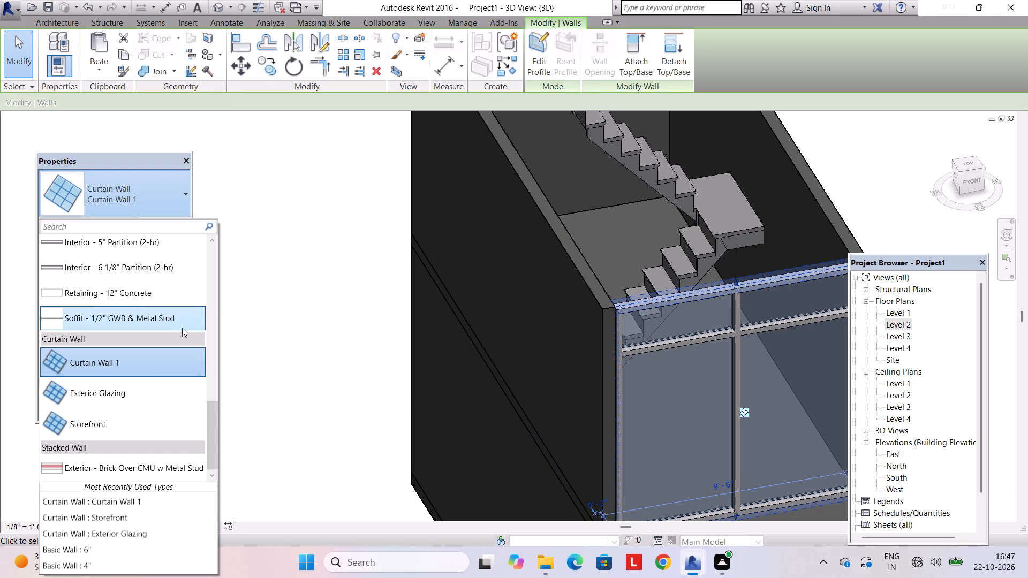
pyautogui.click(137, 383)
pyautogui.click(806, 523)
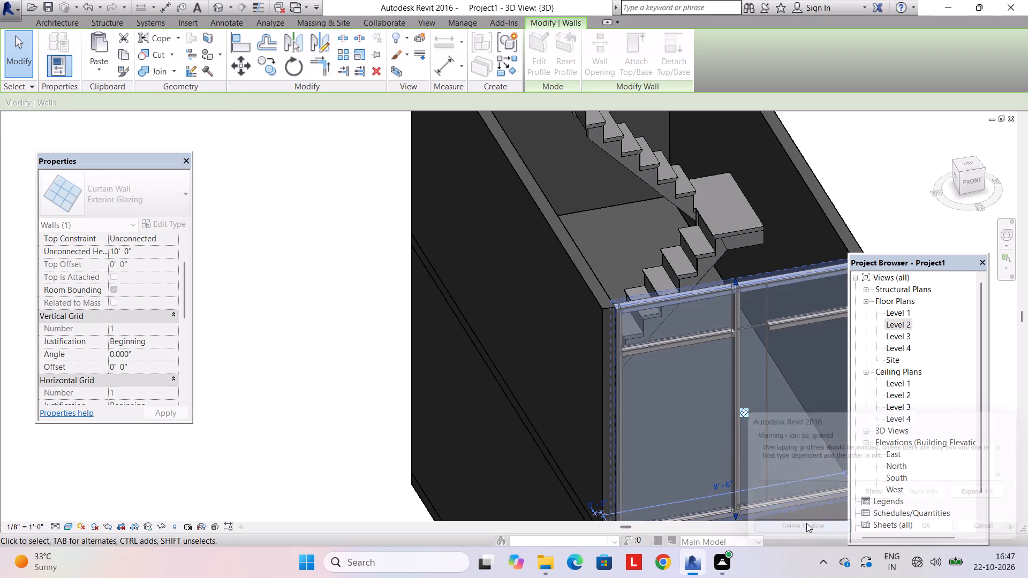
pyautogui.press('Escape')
# Set the Level 2 front curtain wall's type to Storefront.
pyautogui.keyDown('shift'); pyautogui.moveTo(715, 386); pyautogui.dragTo(676, 330, button='middle'); pyautogui.keyUp('shift')
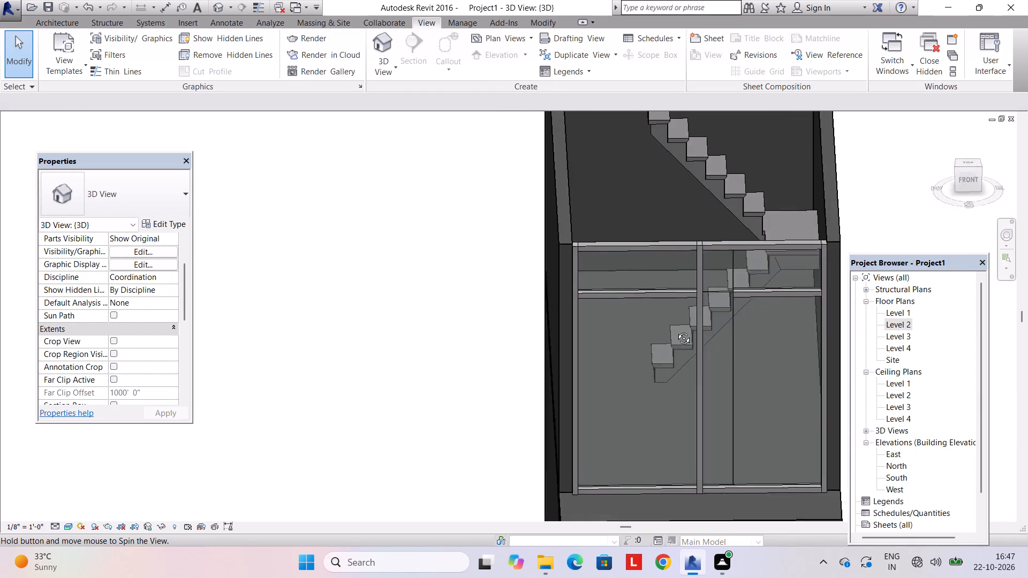
pyautogui.keyDown('shift'); pyautogui.moveTo(676, 330); pyautogui.dragTo(671, 310, button='middle'); pyautogui.keyUp('shift')
pyautogui.click(757, 253)
pyautogui.press('Escape')
pyautogui.click(713, 232)
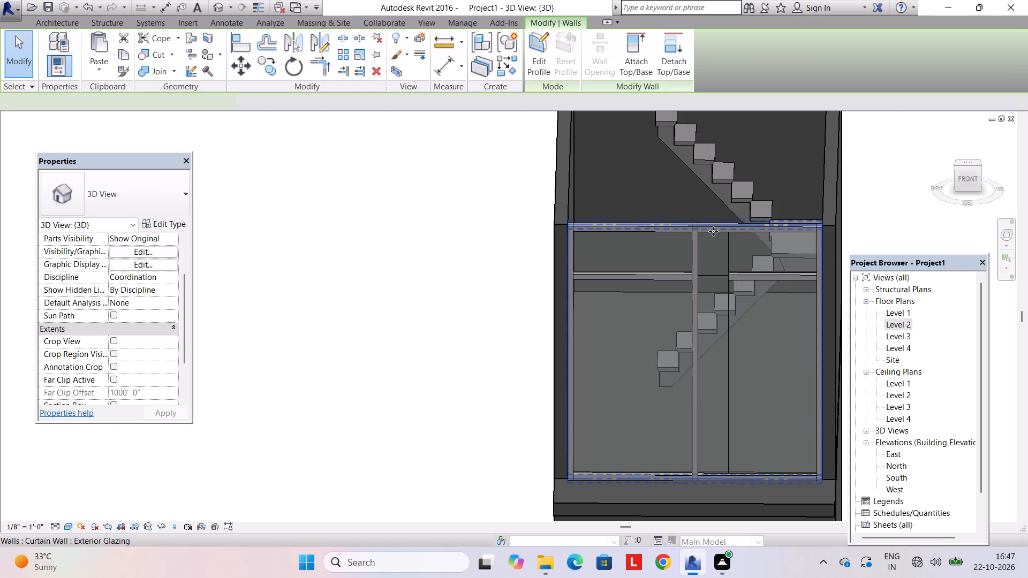
pyautogui.click(106, 202)
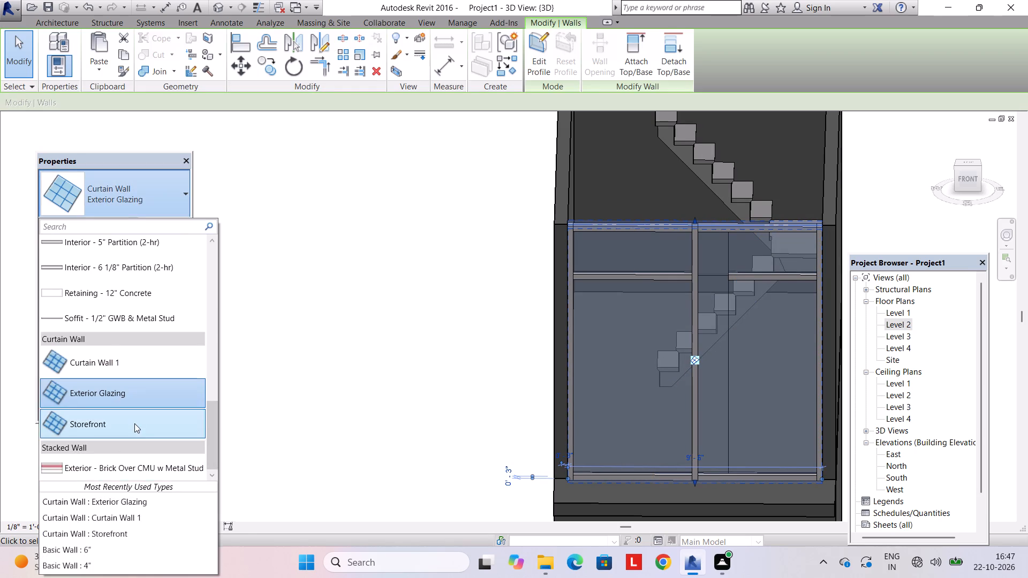
pyautogui.click(134, 423)
pyautogui.press('Escape')
pyautogui.press('Escape')
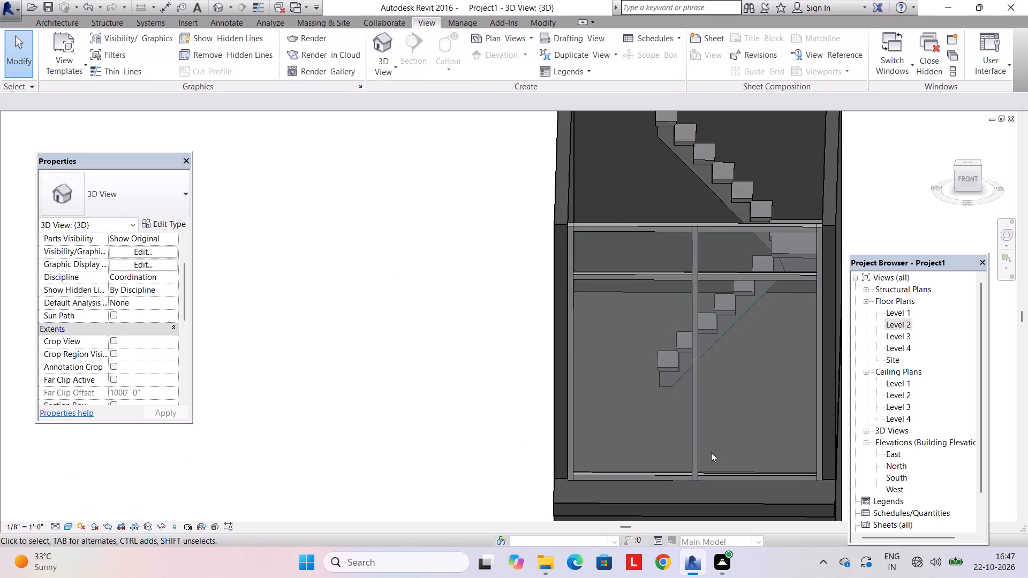
pyautogui.keyDown('shift'); pyautogui.moveTo(711, 451); pyautogui.dragTo(656, 439, button='middle'); pyautogui.keyUp('shift')
pyautogui.scroll(-4, 652, 440)
pyautogui.keyDown('shift'); pyautogui.moveTo(638, 438); pyautogui.dragTo(683, 499, button='middle'); pyautogui.keyUp('shift')
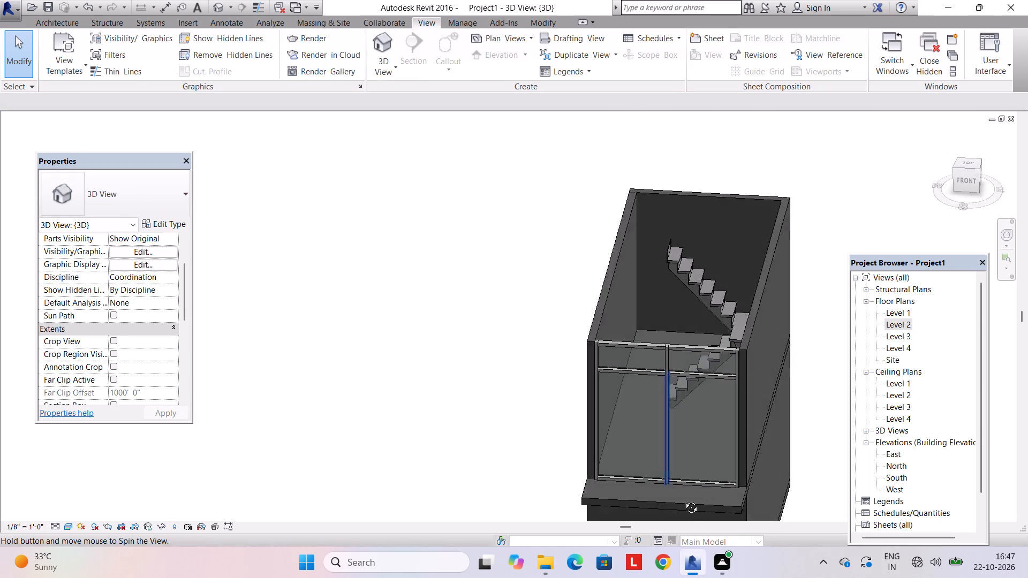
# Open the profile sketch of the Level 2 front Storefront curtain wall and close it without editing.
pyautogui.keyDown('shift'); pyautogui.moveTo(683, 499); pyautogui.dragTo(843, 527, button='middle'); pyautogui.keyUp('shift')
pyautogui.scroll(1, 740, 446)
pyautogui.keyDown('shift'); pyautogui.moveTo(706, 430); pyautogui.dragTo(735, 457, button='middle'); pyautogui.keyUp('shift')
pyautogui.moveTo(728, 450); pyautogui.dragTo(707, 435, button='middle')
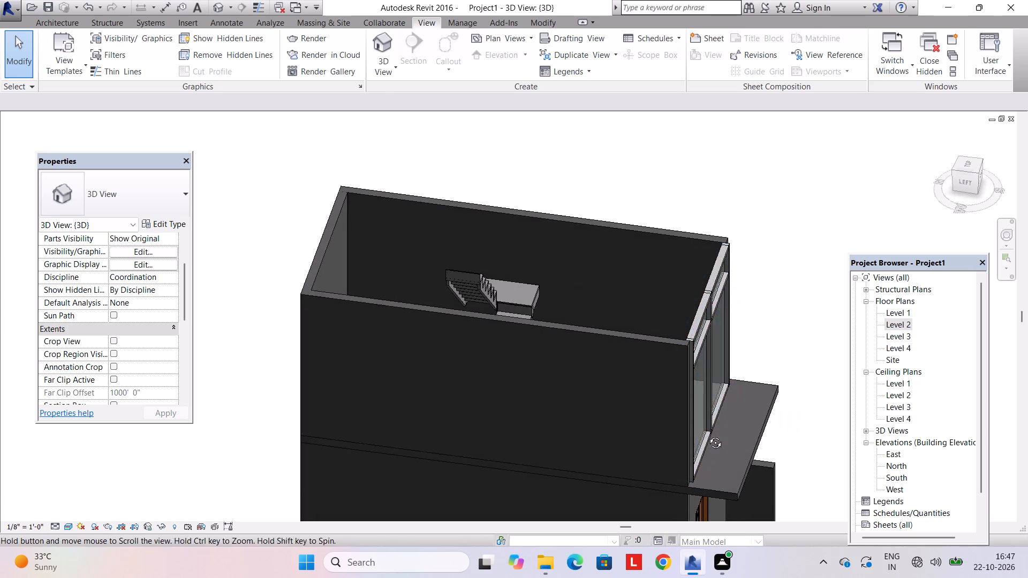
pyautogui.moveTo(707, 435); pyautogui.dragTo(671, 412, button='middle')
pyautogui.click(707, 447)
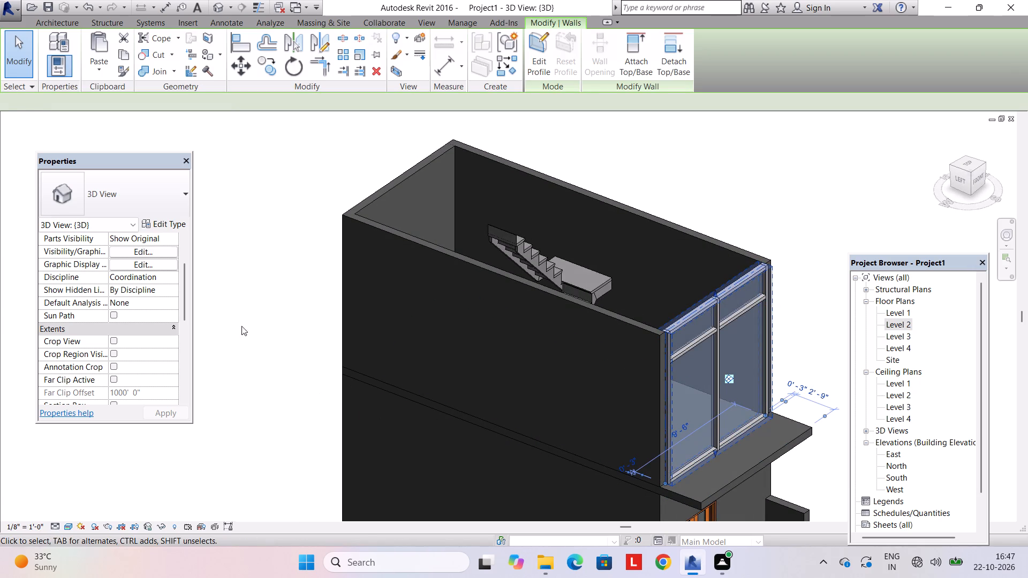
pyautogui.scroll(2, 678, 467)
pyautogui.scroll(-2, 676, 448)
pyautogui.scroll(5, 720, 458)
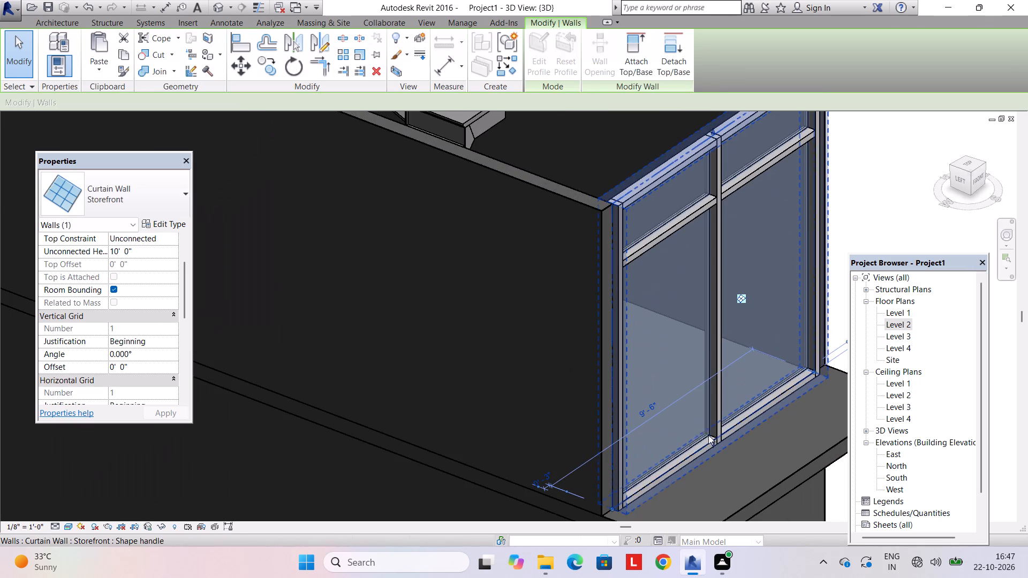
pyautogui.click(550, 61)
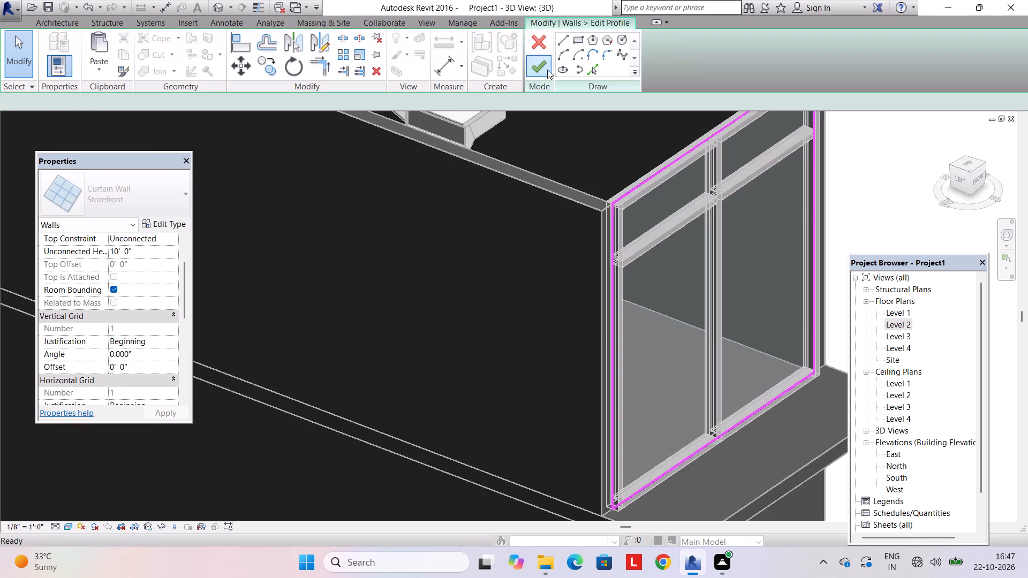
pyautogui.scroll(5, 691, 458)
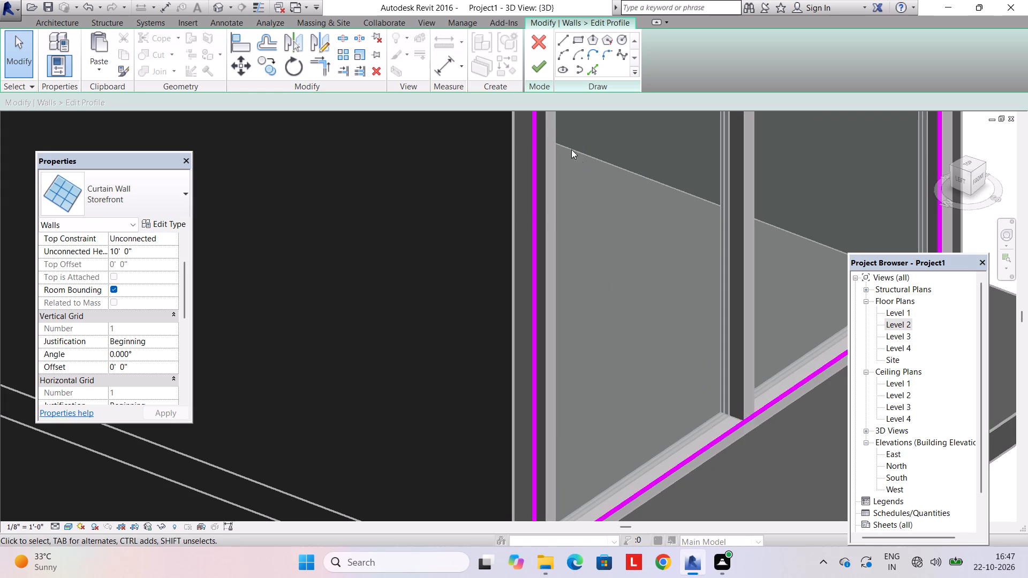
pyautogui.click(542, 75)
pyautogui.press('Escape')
# Inspect the type properties of a horizontal 2.5" x 5" rectangular mullion in the Level 2 front curtain wall.
pyautogui.scroll(-3, 676, 367)
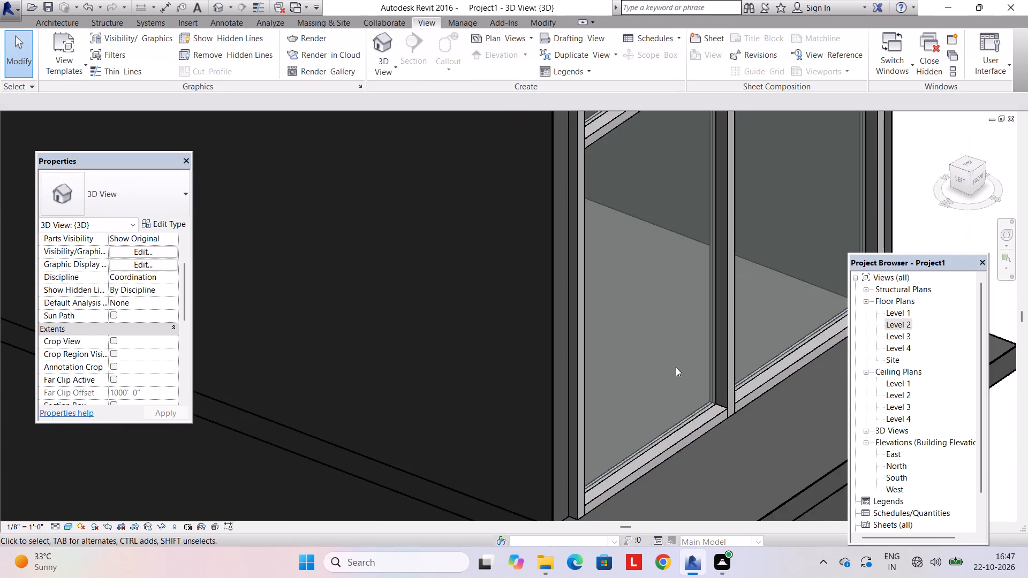
pyautogui.keyDown('shift'); pyautogui.moveTo(676, 367); pyautogui.dragTo(657, 422, button='middle'); pyautogui.keyUp('shift')
pyautogui.scroll(-4, 655, 413)
pyautogui.click(640, 320)
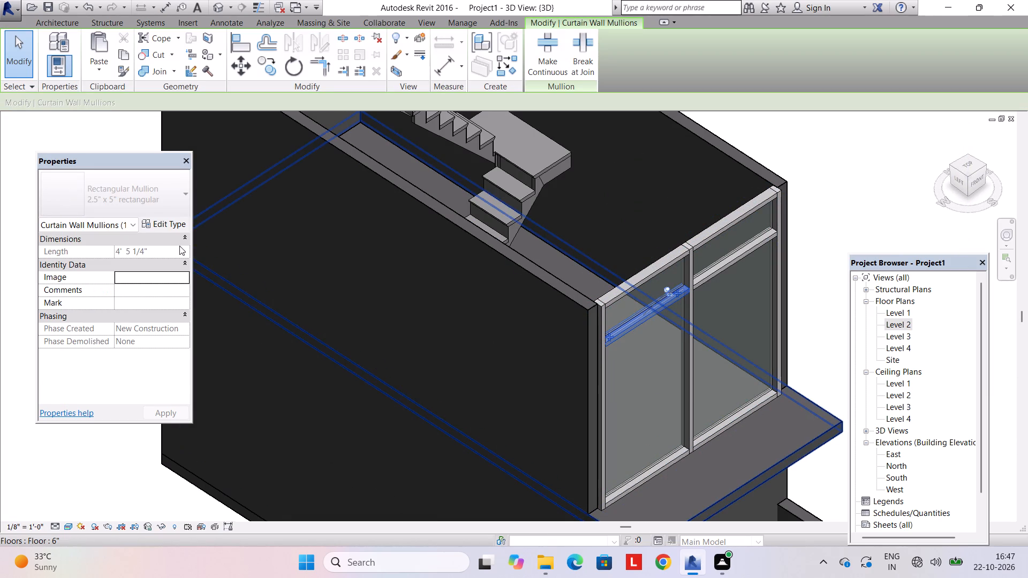
pyautogui.click(174, 230)
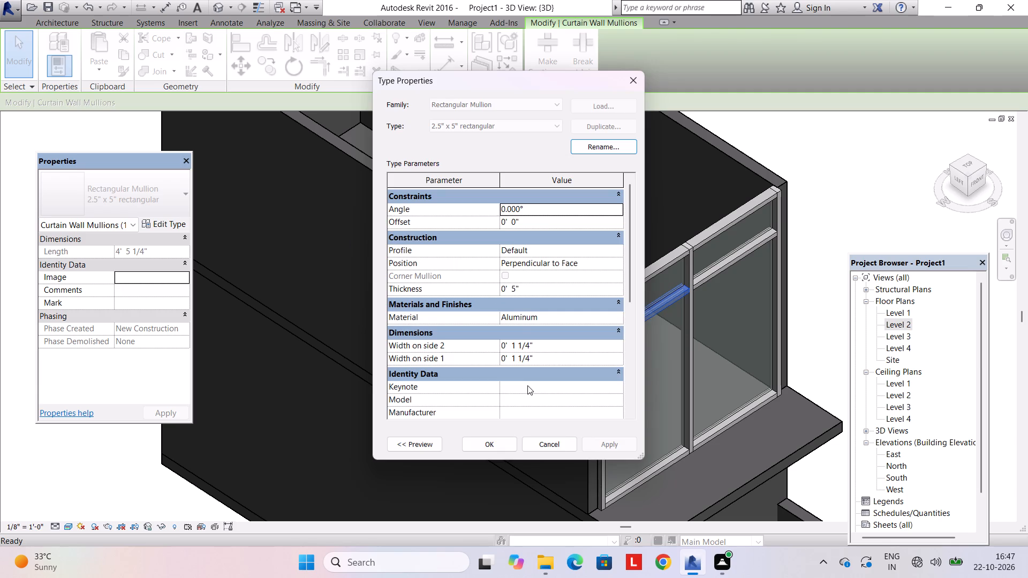
pyautogui.press('Escape')
pyautogui.press('Escape')
pyautogui.press('Escape')
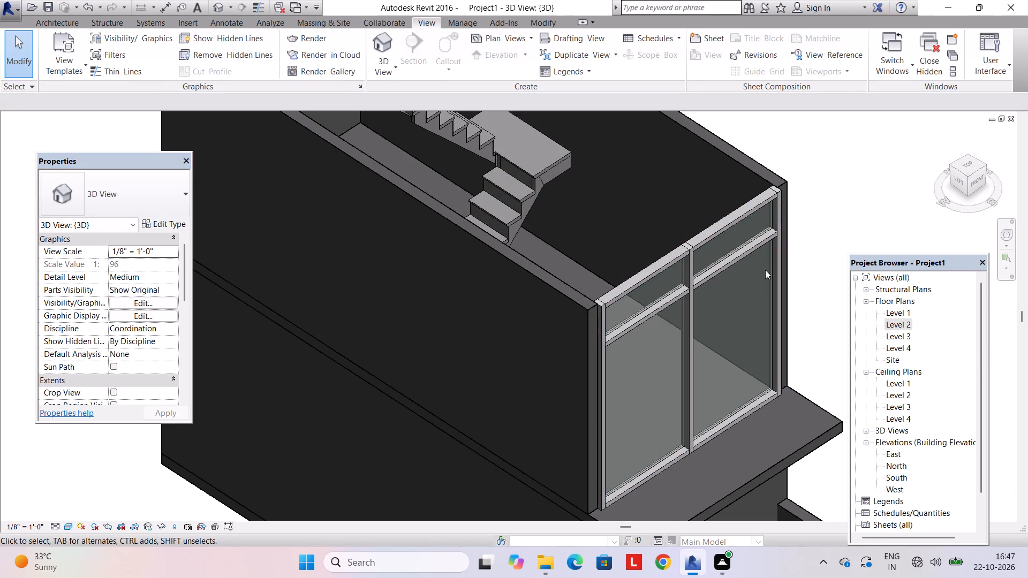
# Examine the two-storey house in 3D from above, the side and the front, including the stair and curtain wall.
pyautogui.click(387, 73)
pyautogui.click(391, 88)
pyautogui.keyDown('shift'); pyautogui.moveTo(500, 275); pyautogui.dragTo(442, 232, button='middle'); pyautogui.keyUp('shift')
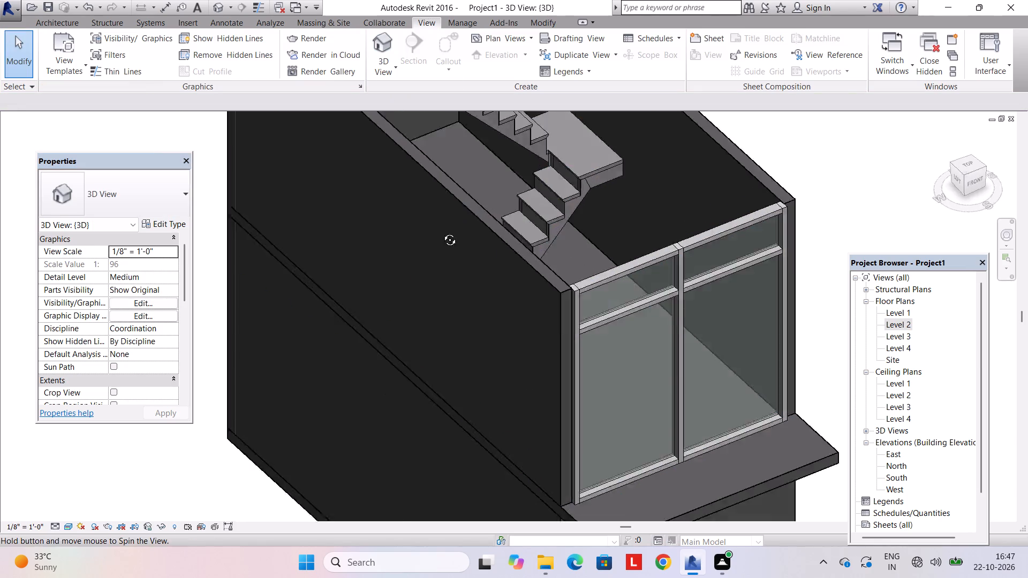
pyautogui.keyDown('shift'); pyautogui.moveTo(442, 232); pyautogui.dragTo(428, 207, button='middle'); pyautogui.keyUp('shift')
pyautogui.scroll(-7, 430, 209)
pyautogui.keyDown('shift'); pyautogui.moveTo(452, 251); pyautogui.dragTo(639, 459, button='middle'); pyautogui.keyUp('shift')
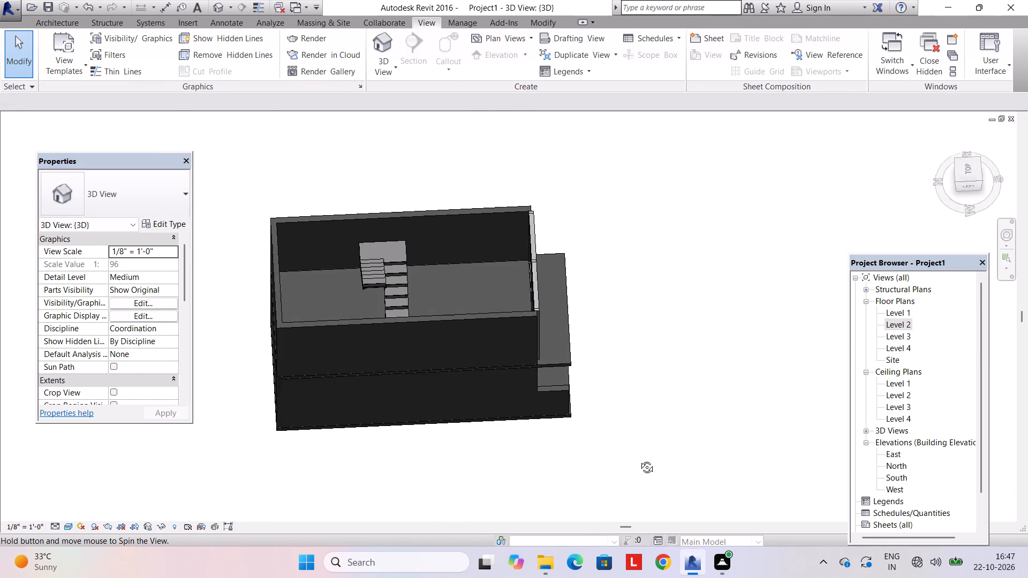
pyautogui.keyDown('shift'); pyautogui.moveTo(639, 459); pyautogui.dragTo(439, 370, button='middle'); pyautogui.keyUp('shift')
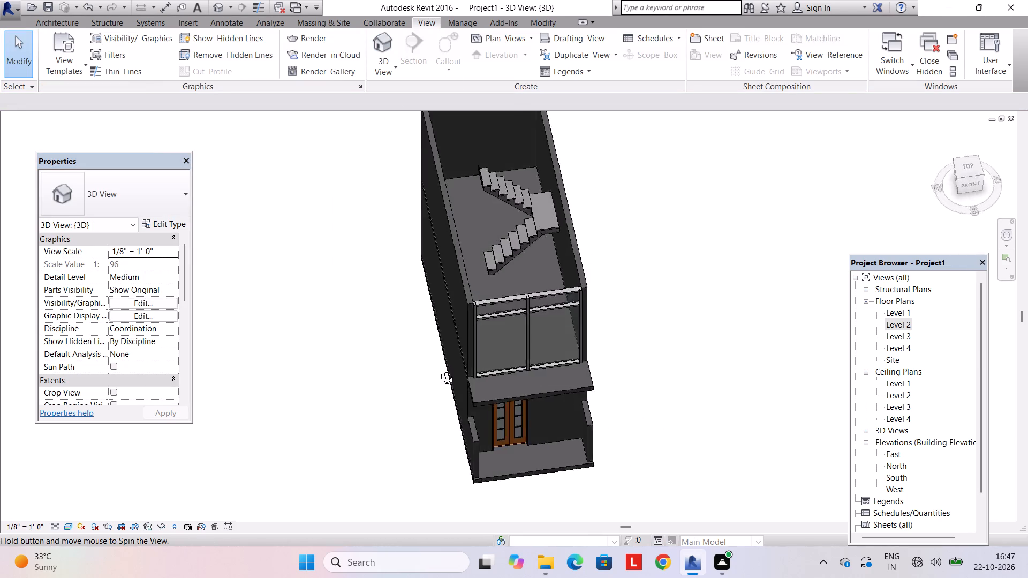
pyautogui.keyDown('shift'); pyautogui.moveTo(439, 370); pyautogui.dragTo(418, 308, button='middle'); pyautogui.keyUp('shift')
# Open the Level 2 floor plan.
pyautogui.doubleClick(902, 320)
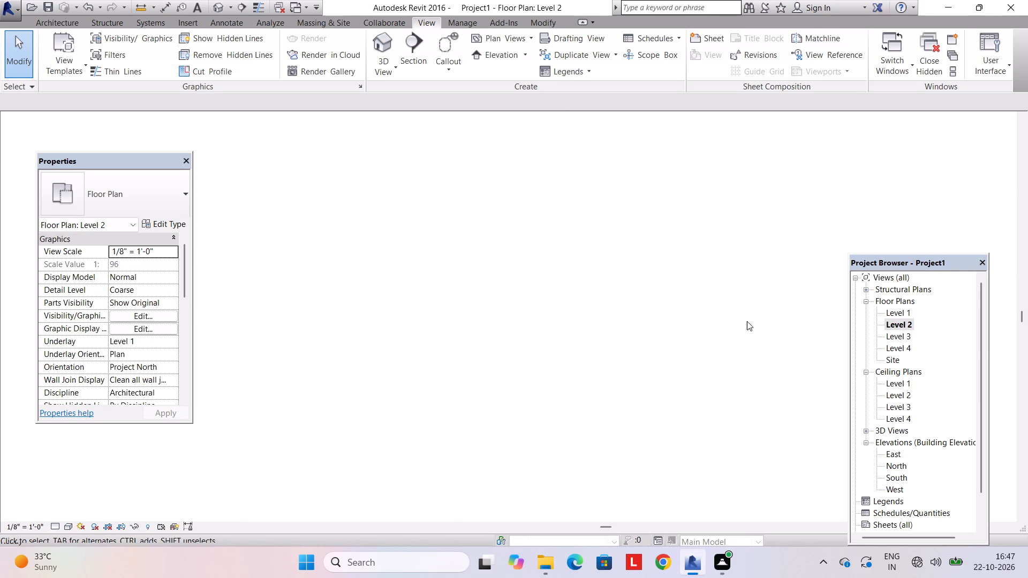
pyautogui.scroll(-4, 570, 321)
pyautogui.moveTo(502, 315); pyautogui.dragTo(546, 337, button='middle')
pyautogui.scroll(6, 943, 326)
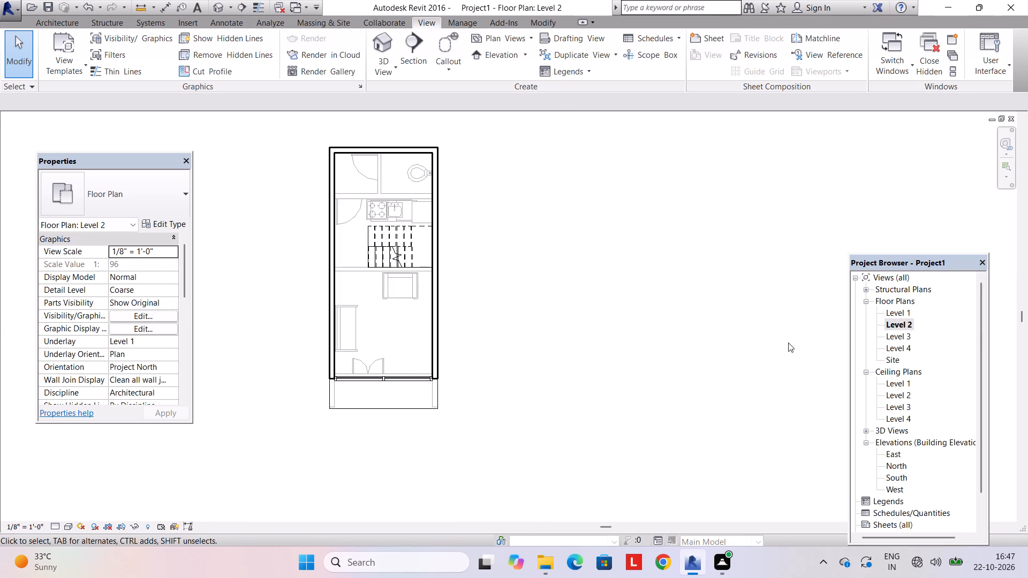
pyautogui.scroll(3, 664, 343)
pyautogui.moveTo(503, 338); pyautogui.dragTo(723, 321, button='middle')
pyautogui.moveTo(534, 285); pyautogui.dragTo(536, 303, button='middle')
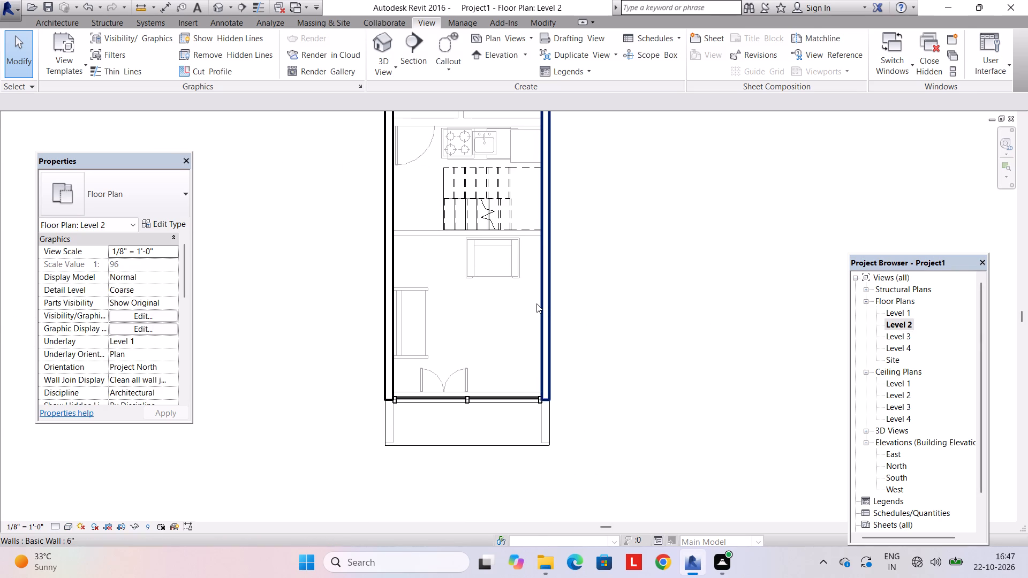
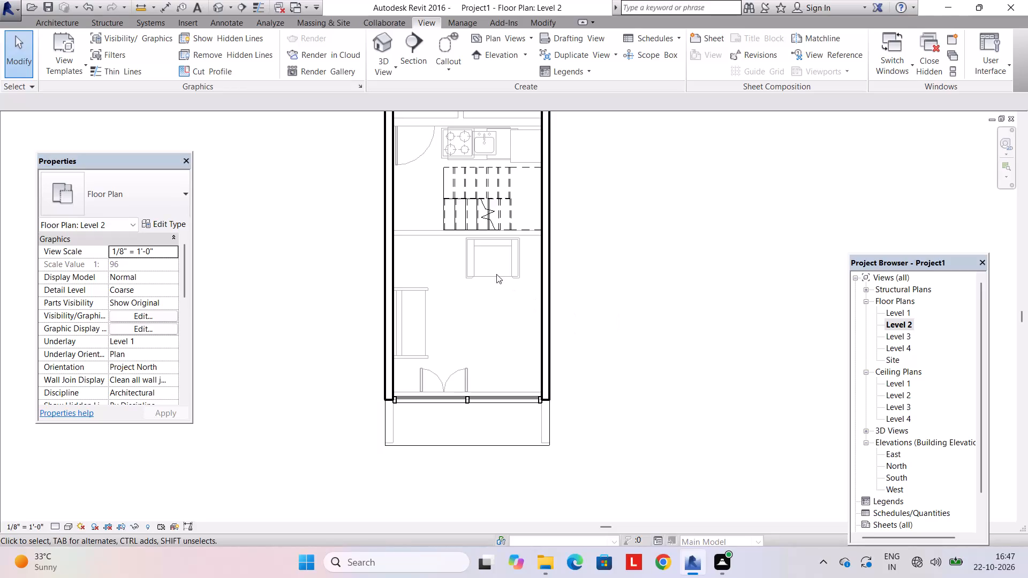
# Examine the Level 2 plan from the rear wall to the front Storefront curtain wall and inspect the curtain wall's instance properties.
pyautogui.scroll(-1, 496, 273)
pyautogui.moveTo(496, 273); pyautogui.dragTo(497, 380, button='middle')
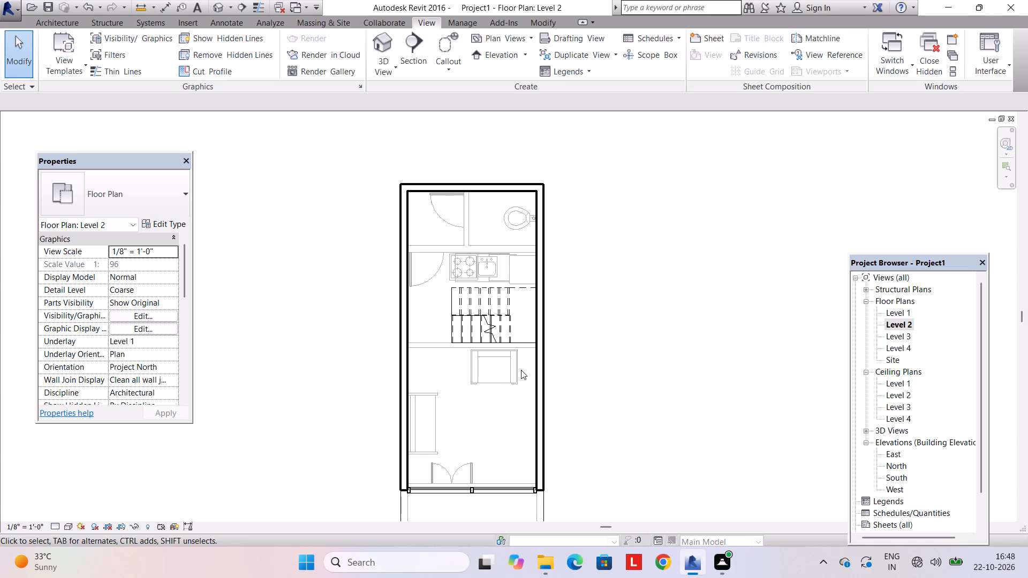
pyautogui.scroll(3, 496, 330)
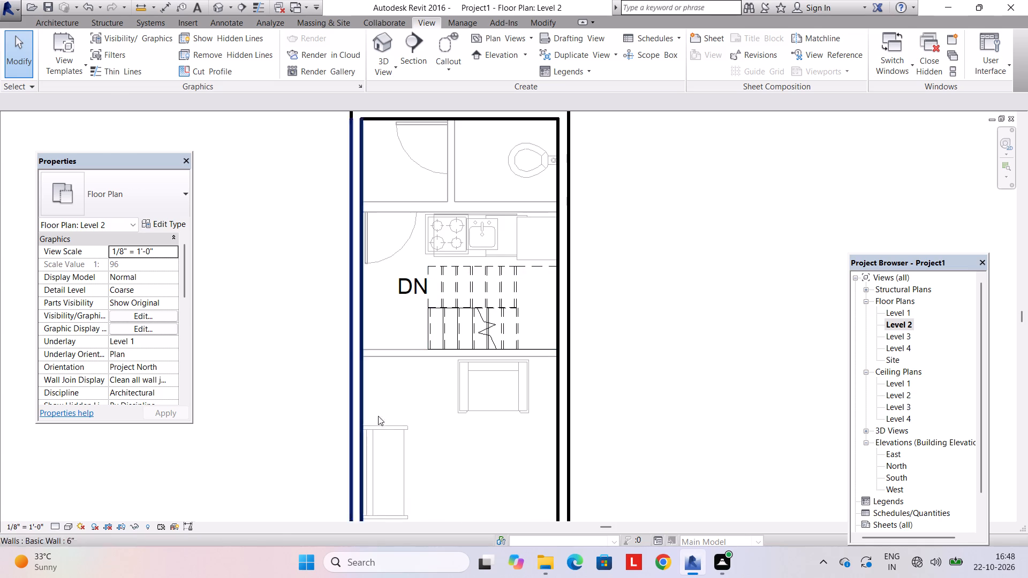
pyautogui.moveTo(377, 414); pyautogui.dragTo(387, 275, button='middle')
pyautogui.scroll(-3, 390, 290)
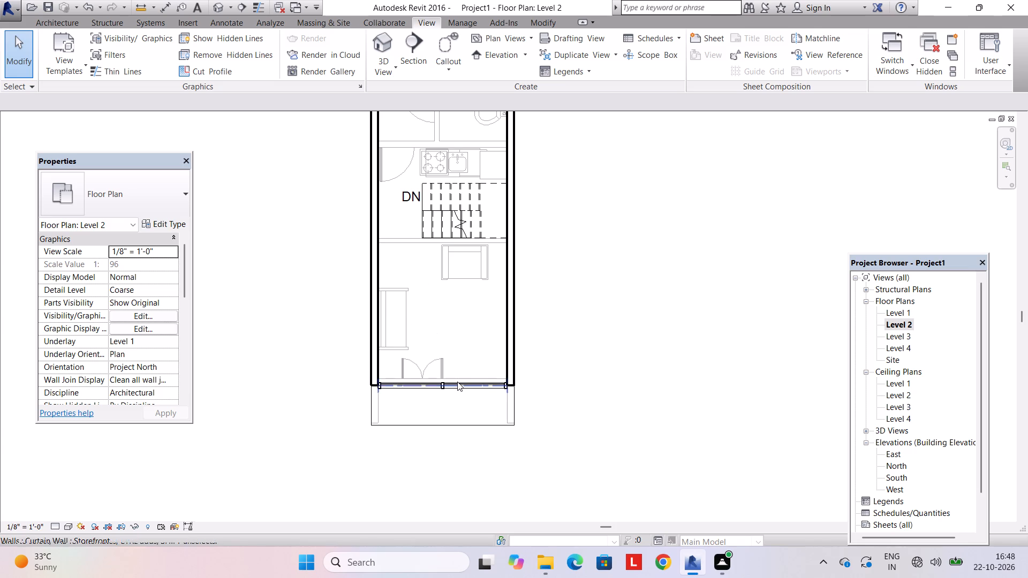
pyautogui.scroll(2, 457, 382)
pyautogui.click(465, 385)
pyautogui.scroll(2, 457, 357)
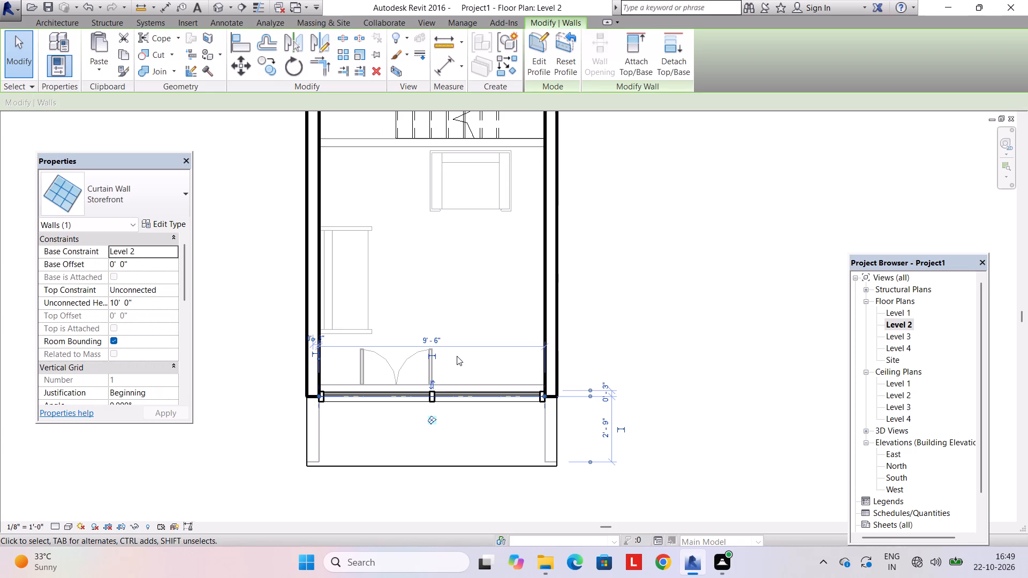
pyautogui.press('Escape')
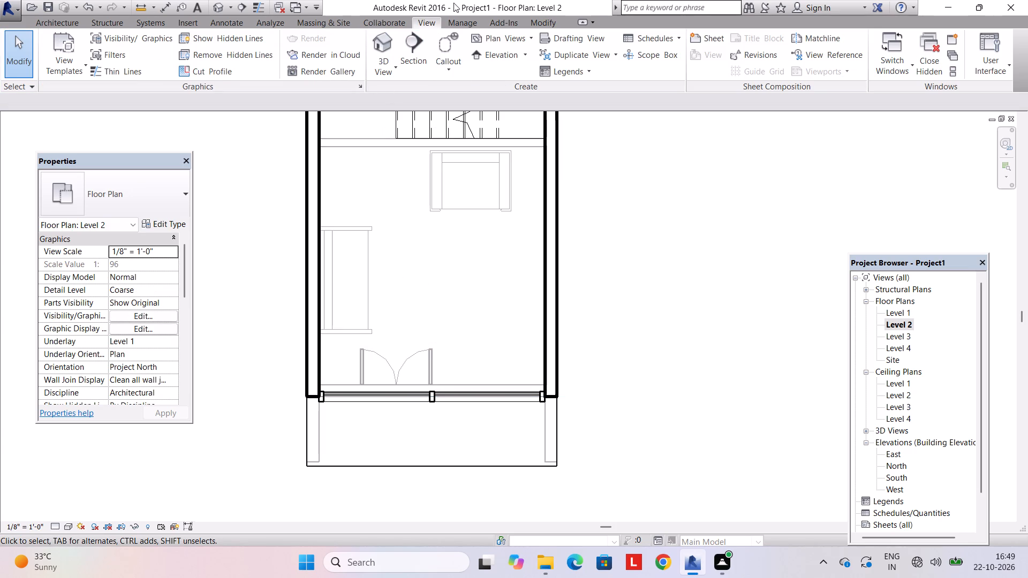
# Measure the distance along the side wall's inner face from the partition in front of the stair to the front curtain wall.
pyautogui.click(546, 29)
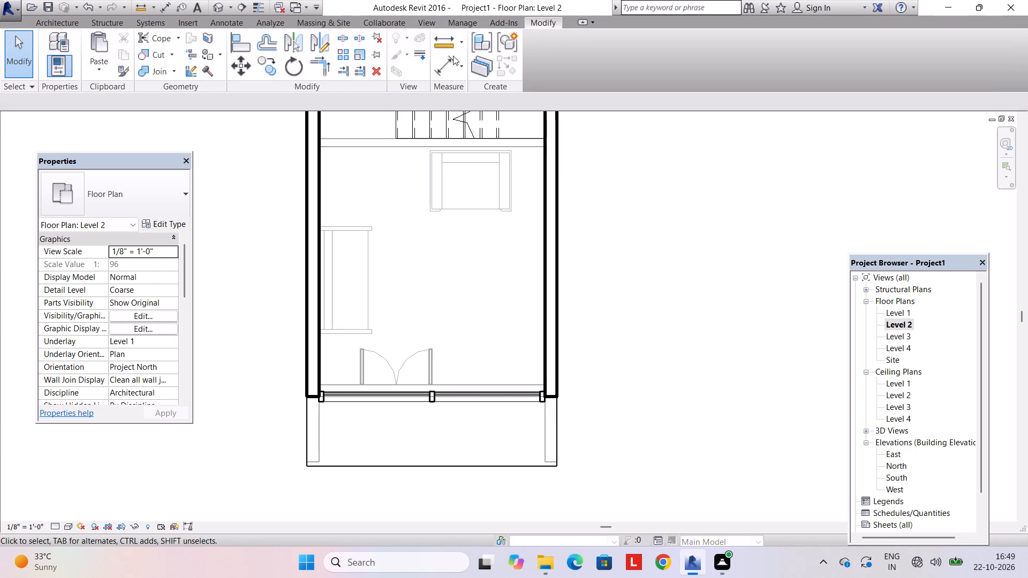
pyautogui.click(448, 43)
pyautogui.click(545, 147)
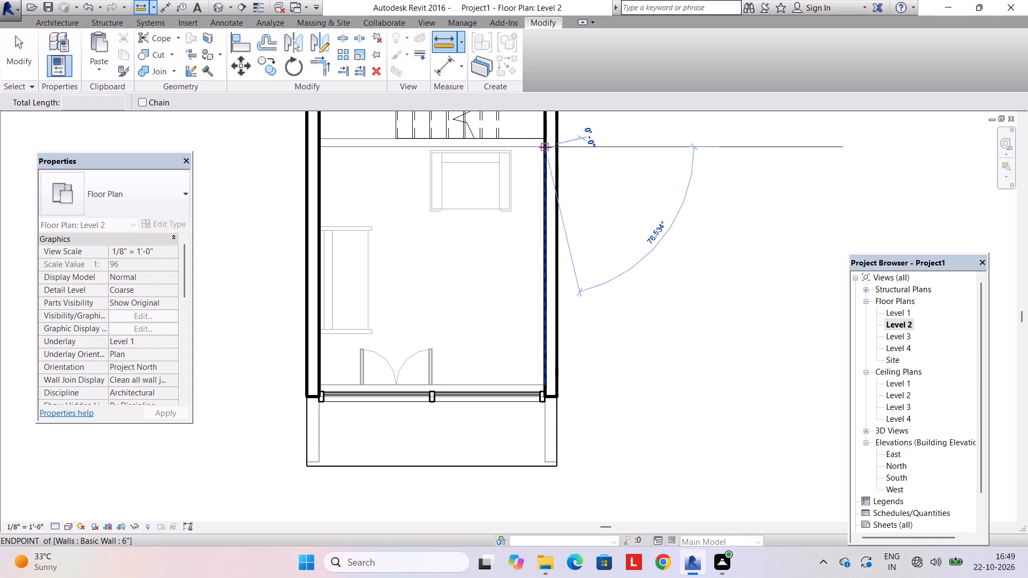
pyautogui.scroll(7, 548, 396)
pyautogui.click(545, 392)
pyautogui.scroll(-5, 528, 352)
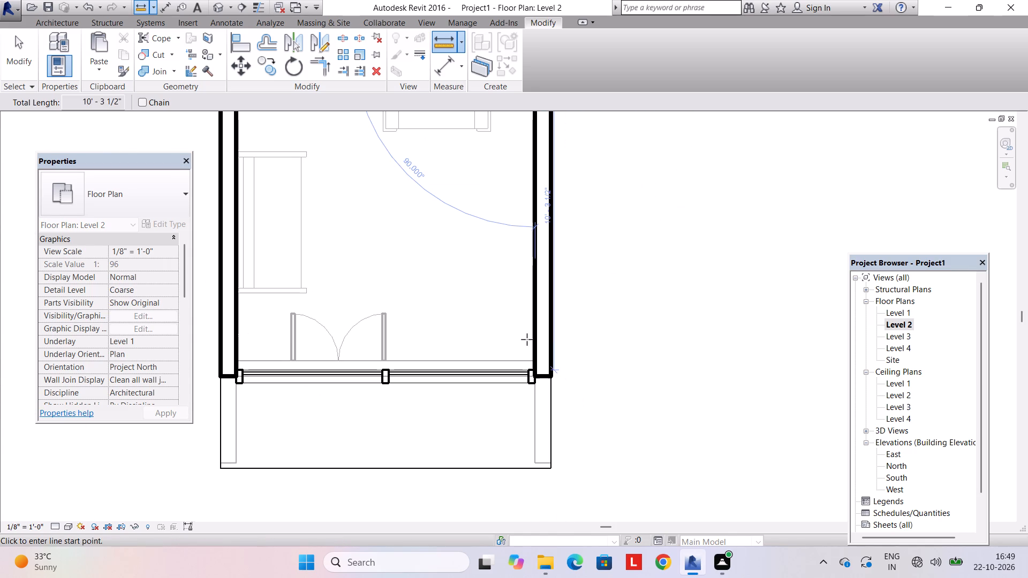
pyautogui.press('Escape')
pyautogui.press('Escape')
pyautogui.scroll(-4, 467, 258)
pyautogui.moveTo(459, 261); pyautogui.dragTo(455, 325, button='middle')
pyautogui.press('Escape')
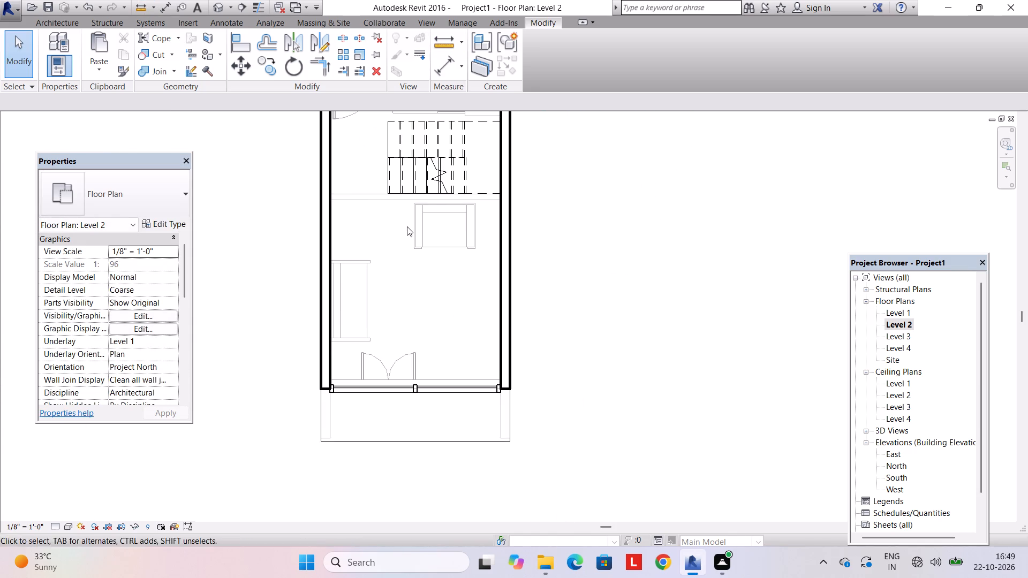
# Set the Level 2 floor plan's underlay to None and apply it.
pyautogui.moveTo(406, 230); pyautogui.dragTo(415, 337, button='middle')
pyautogui.scroll(2, 415, 337)
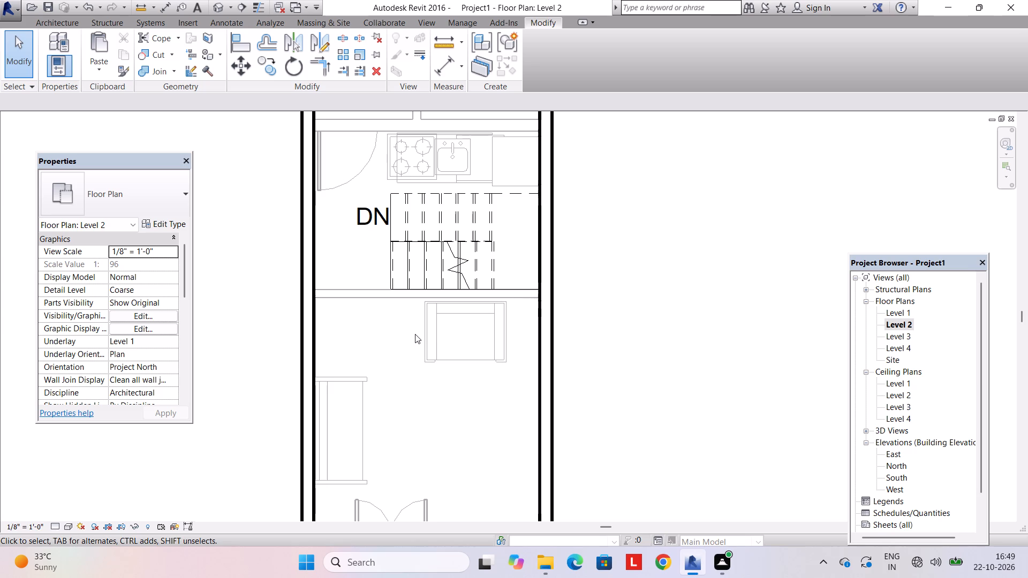
pyautogui.moveTo(392, 326); pyautogui.dragTo(387, 365, button='middle')
pyautogui.moveTo(364, 196); pyautogui.dragTo(340, 274, button='middle')
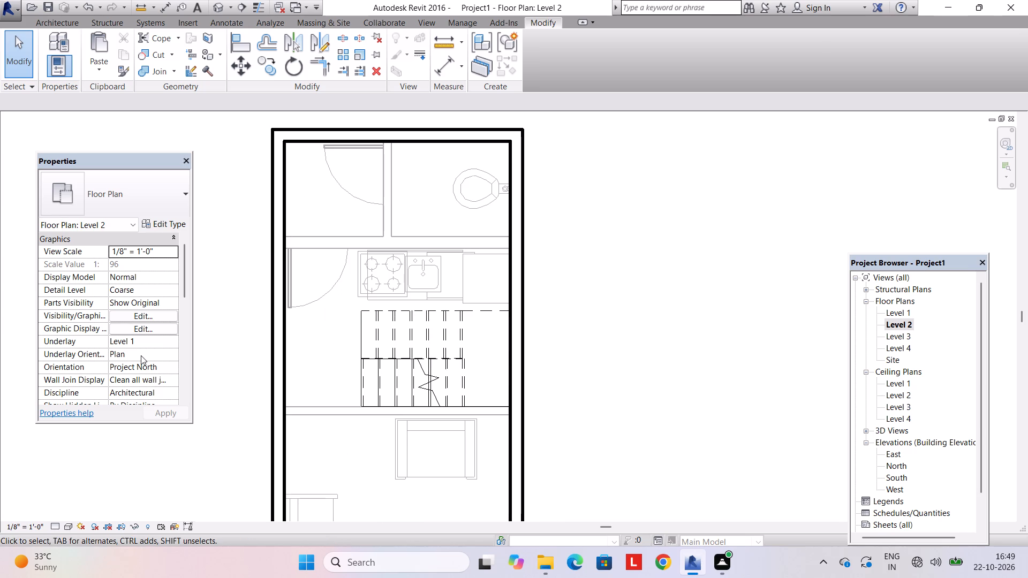
pyautogui.click(161, 340)
pyautogui.click(173, 341)
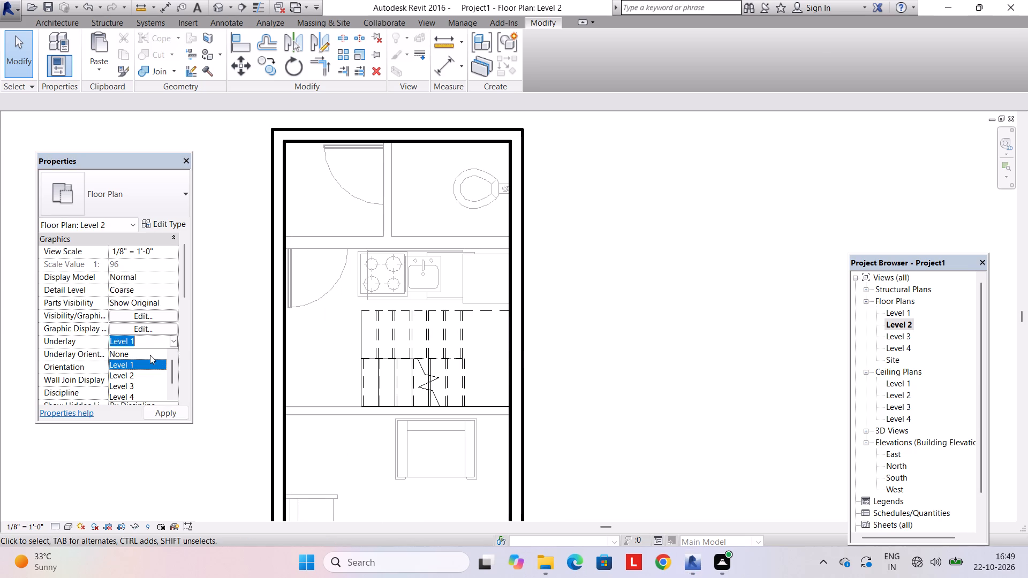
pyautogui.click(150, 355)
pyautogui.click(165, 416)
pyautogui.press('Escape')
pyautogui.scroll(-4, 278, 332)
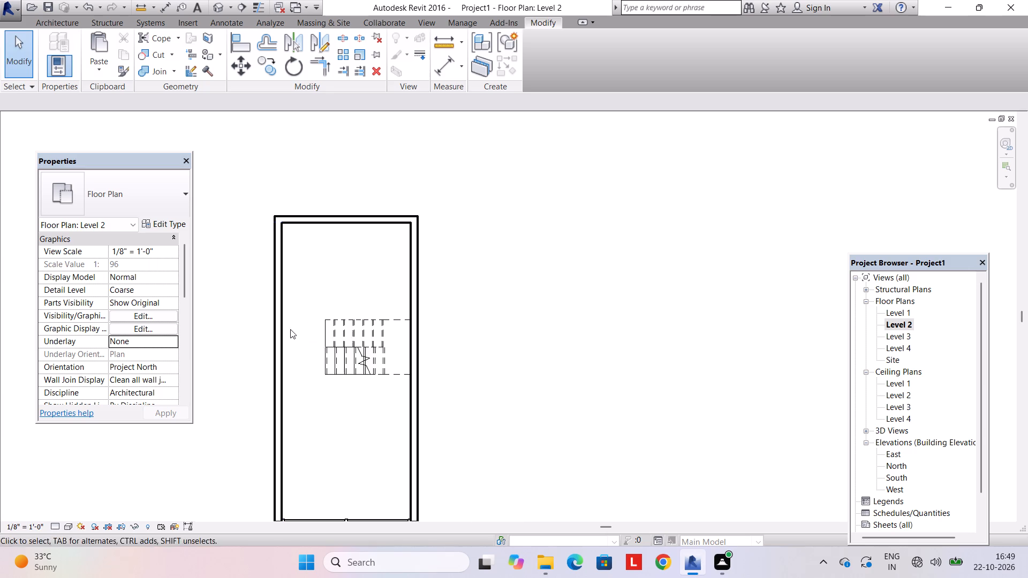
# Examine the Level 2 stair, floor slab and front curtain wall in 3D from the side, above and the front.
pyautogui.moveTo(321, 316); pyautogui.dragTo(320, 331, button='middle')
pyautogui.scroll(3, 320, 326)
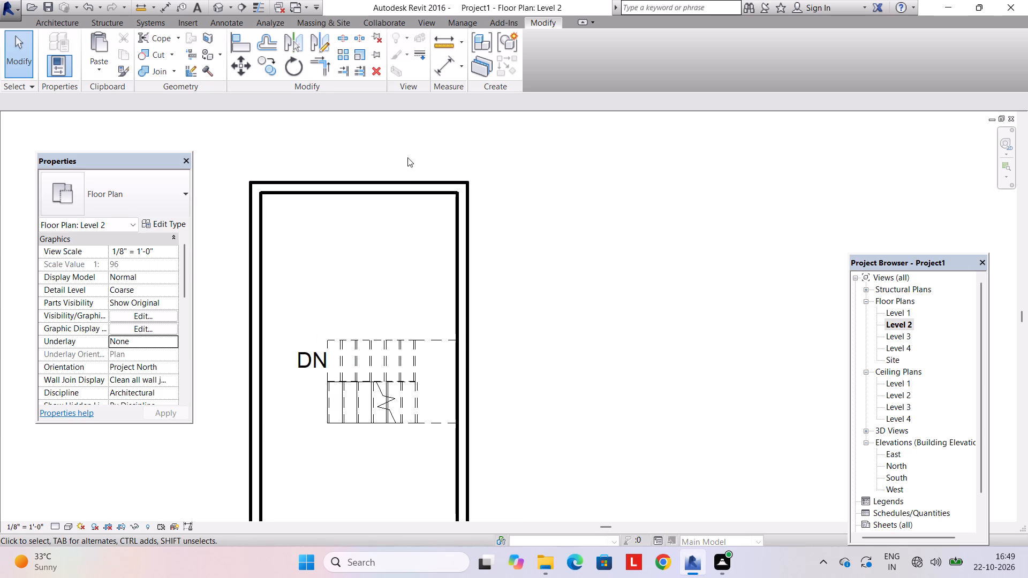
pyautogui.click(432, 27)
pyautogui.click(391, 41)
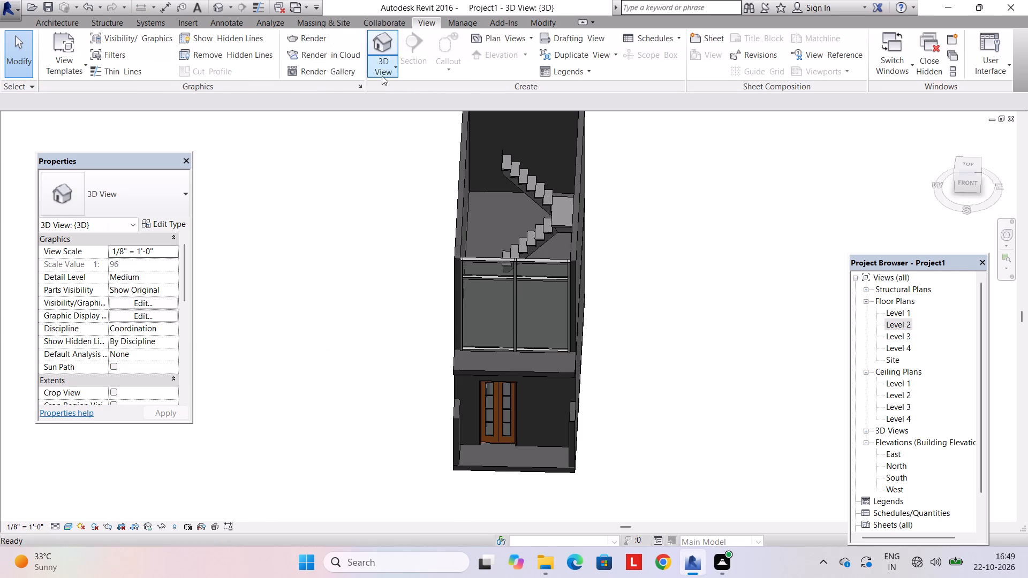
pyautogui.keyDown('shift'); pyautogui.moveTo(453, 198); pyautogui.dragTo(627, 280, button='middle'); pyautogui.keyUp('shift')
pyautogui.keyDown('shift'); pyautogui.moveTo(470, 229); pyautogui.dragTo(531, 269, button='middle'); pyautogui.keyUp('shift')
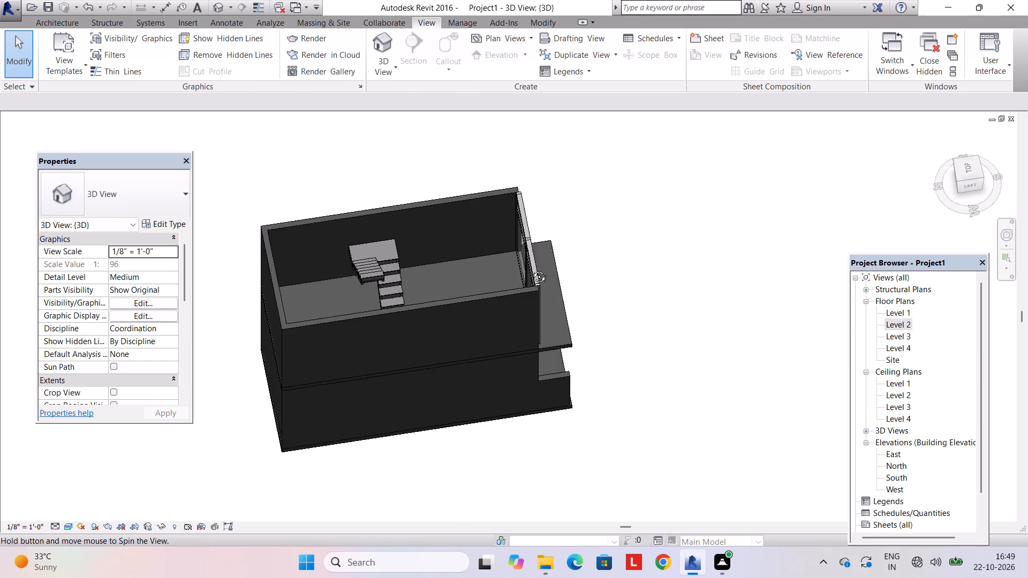
pyautogui.keyDown('shift'); pyautogui.moveTo(531, 269); pyautogui.dragTo(423, 241, button='middle'); pyautogui.keyUp('shift')
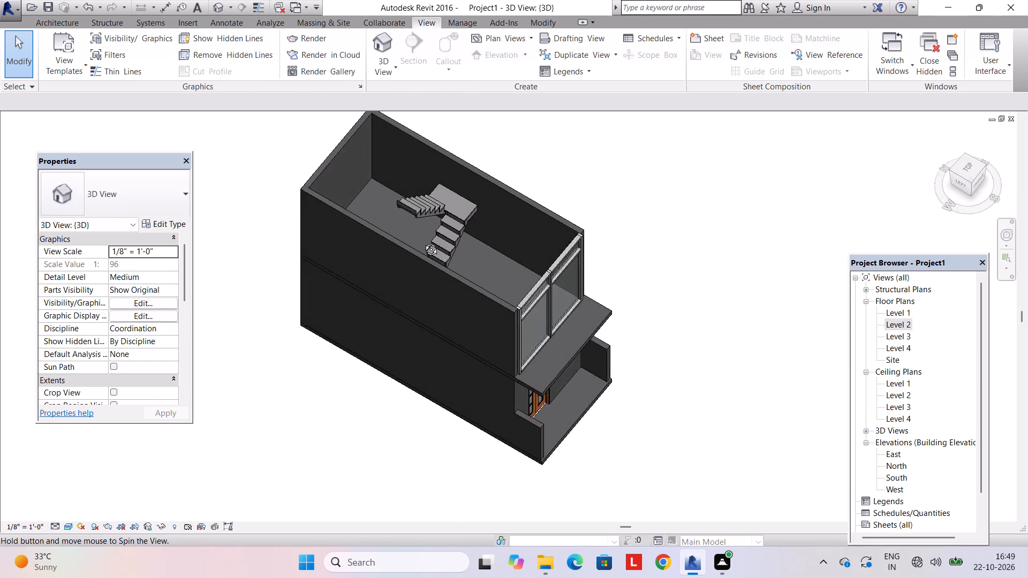
pyautogui.keyDown('shift'); pyautogui.moveTo(423, 241); pyautogui.dragTo(396, 195, button='middle'); pyautogui.keyUp('shift')
pyautogui.moveTo(413, 223); pyautogui.dragTo(432, 316, button='middle')
pyautogui.keyDown('shift'); pyautogui.moveTo(432, 316); pyautogui.dragTo(513, 361, button='middle'); pyautogui.keyUp('shift')
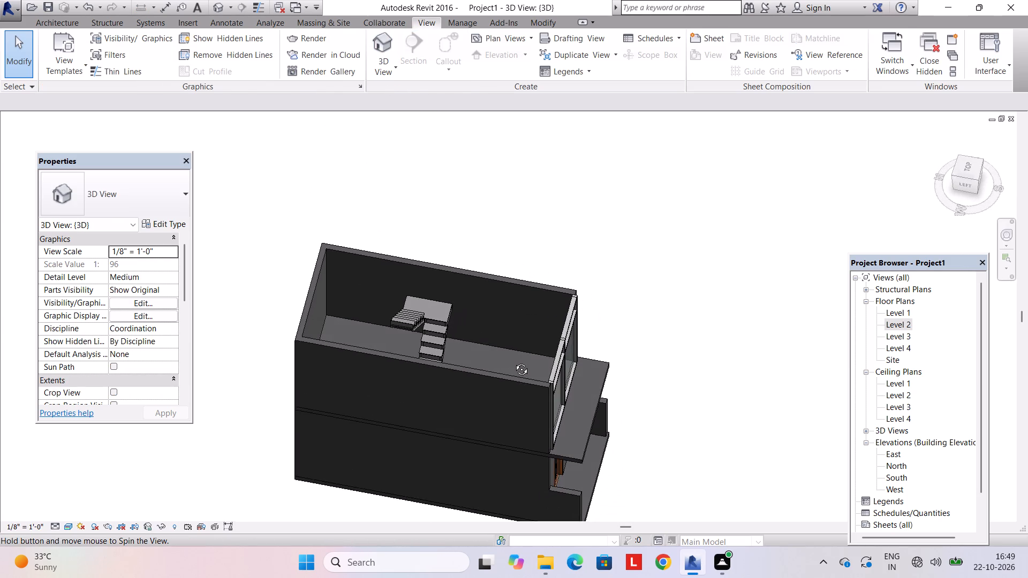
pyautogui.keyDown('shift'); pyautogui.moveTo(513, 361); pyautogui.dragTo(403, 303, button='middle'); pyautogui.keyUp('shift')
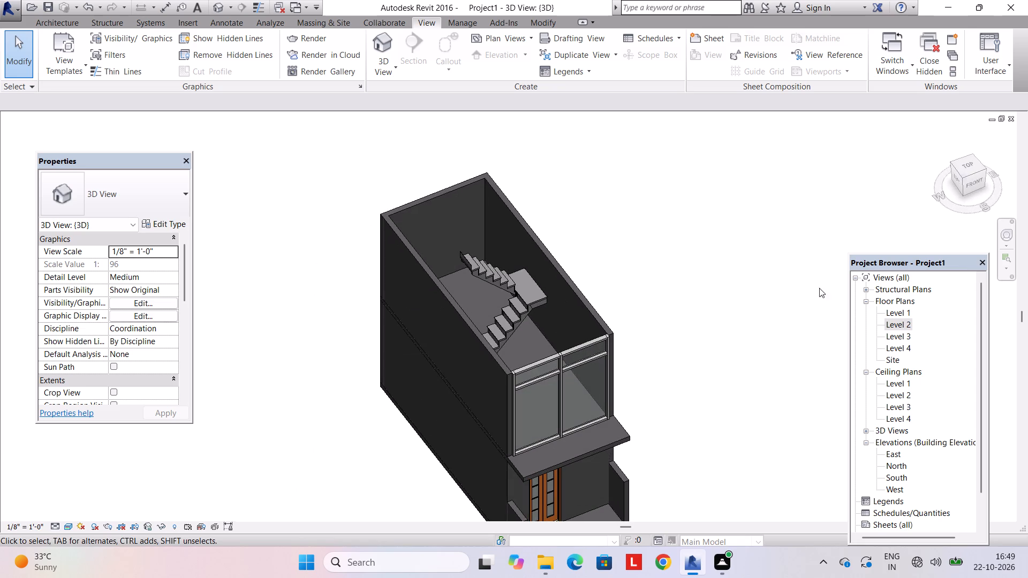
# Open the Level 2 floor plan and start a new wall with the Basic Wall 4" type.
pyautogui.doubleClick(891, 326)
pyautogui.scroll(-3, 536, 285)
pyautogui.moveTo(524, 285); pyautogui.dragTo(530, 286, button='middle')
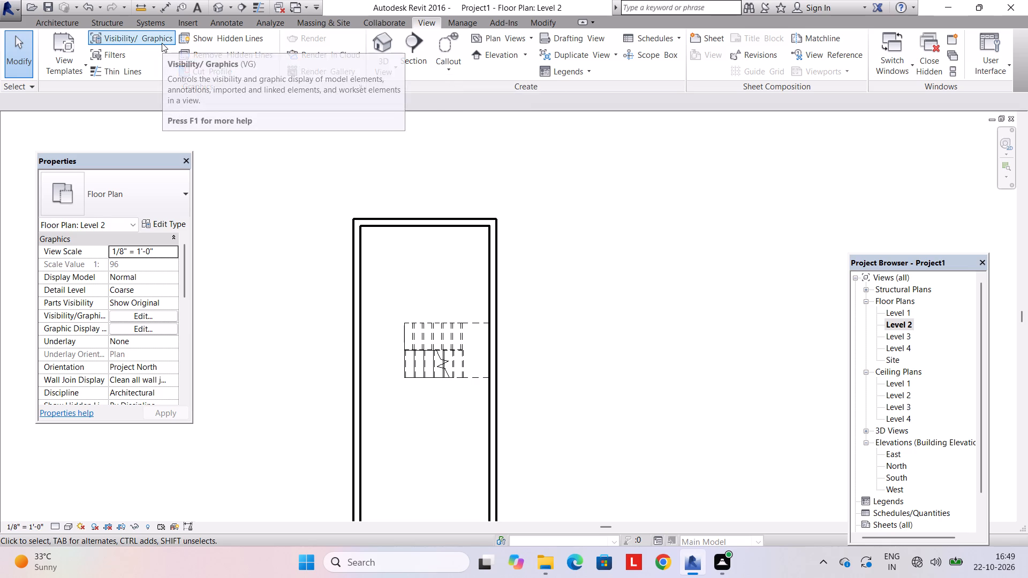
pyautogui.click(69, 22)
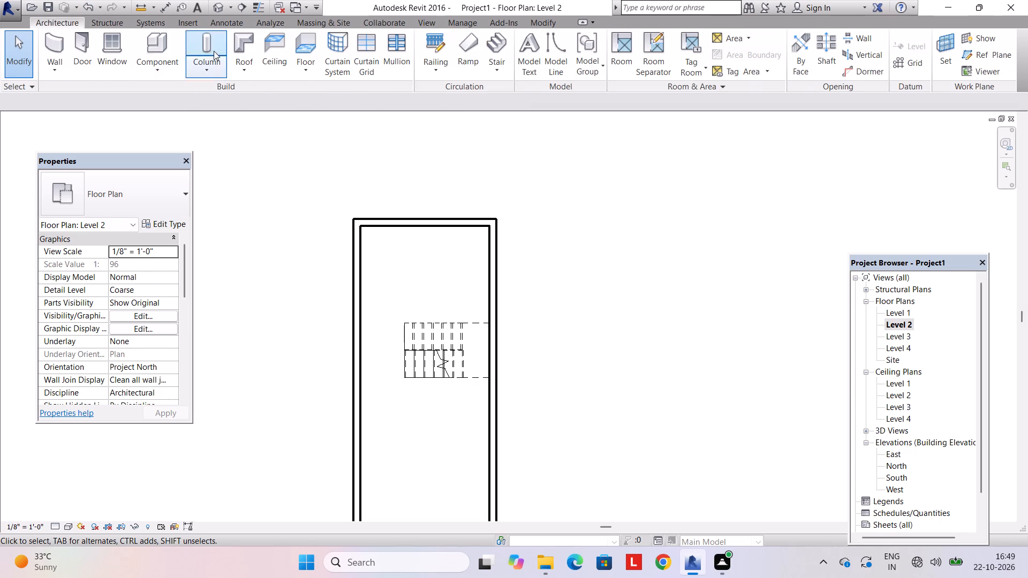
pyautogui.click(56, 53)
pyautogui.click(107, 210)
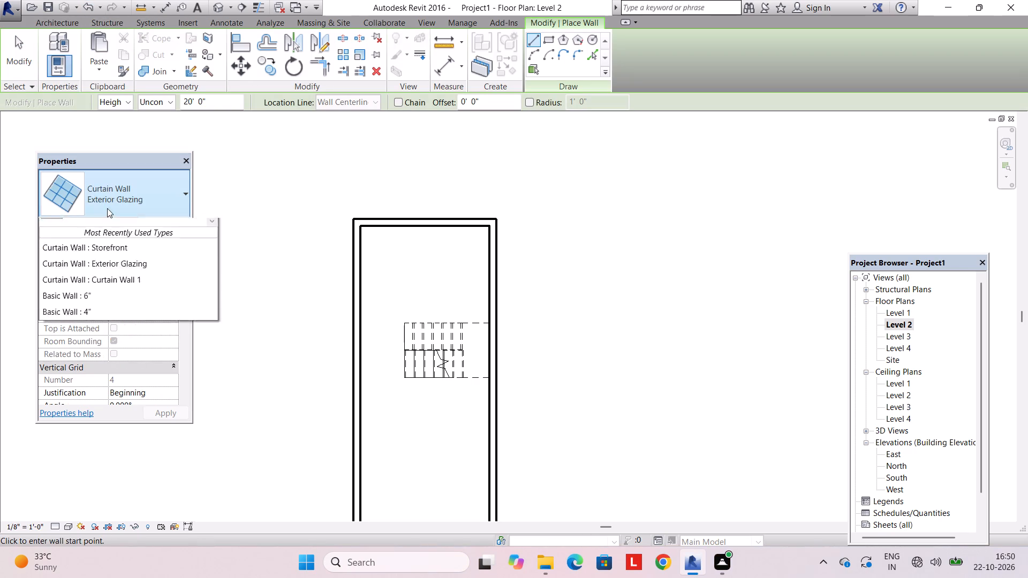
pyautogui.scroll(13, 111, 307)
pyautogui.scroll(8, 116, 278)
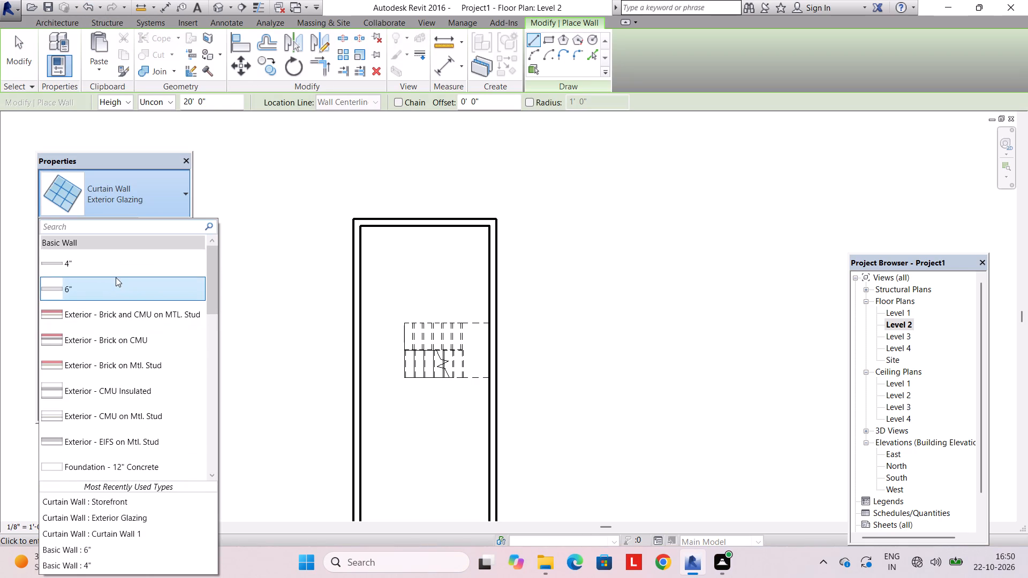
pyautogui.click(114, 273)
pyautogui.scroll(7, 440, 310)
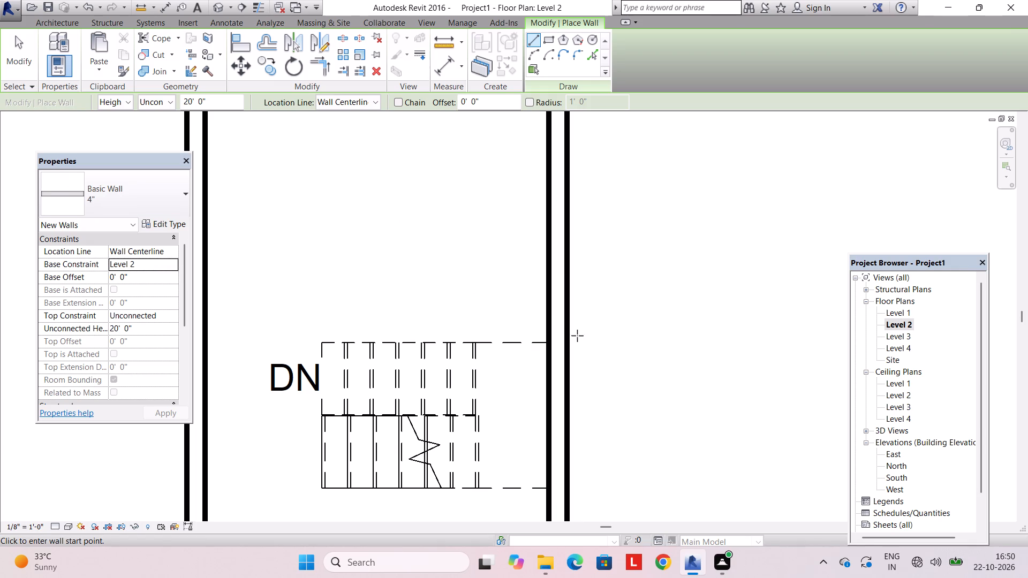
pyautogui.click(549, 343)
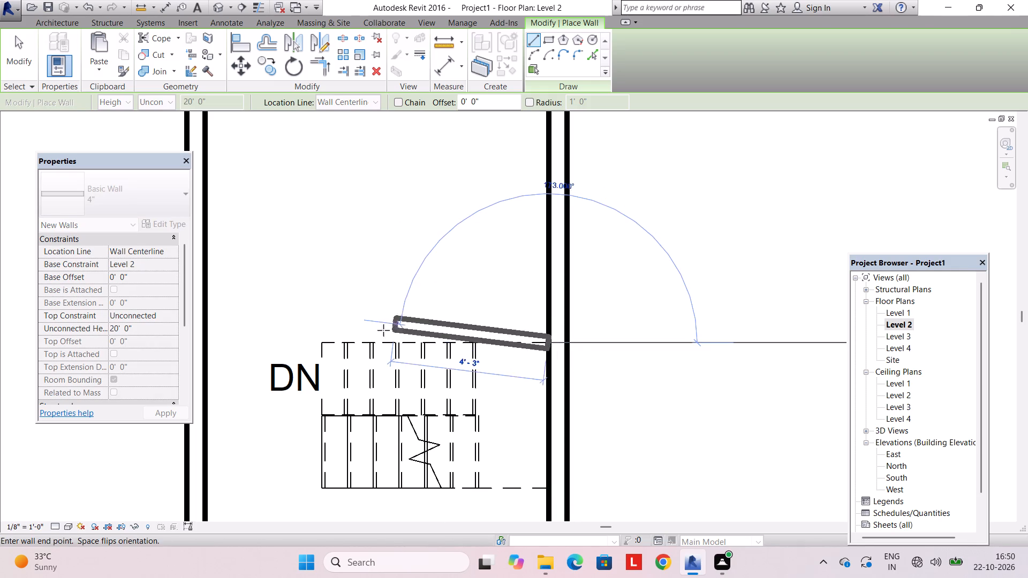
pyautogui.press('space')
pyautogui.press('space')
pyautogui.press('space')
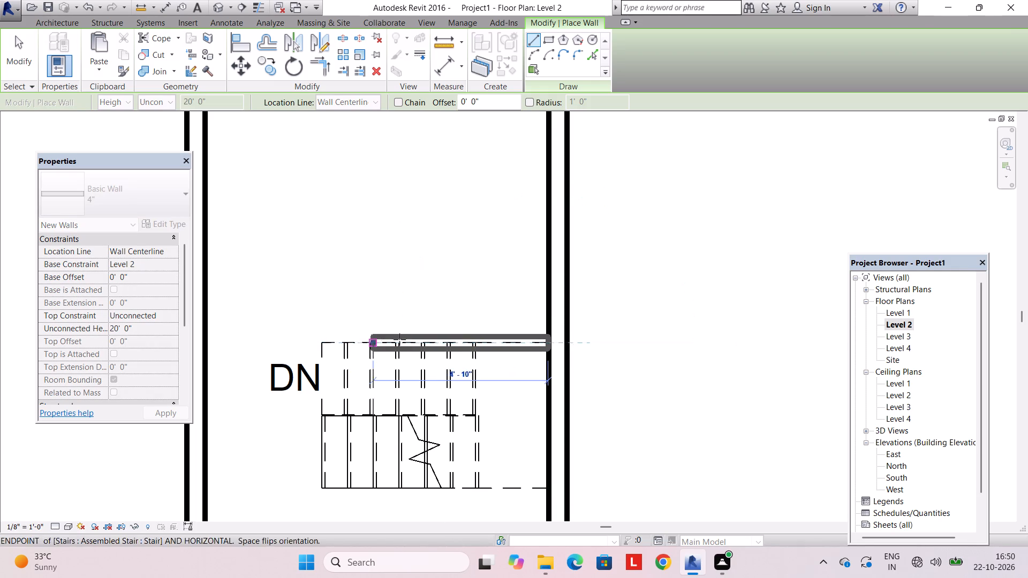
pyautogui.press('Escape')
# Draw a 4" wall about 6'-3" long on the Finish Face: Interior location line, from the side wall along the stair's rear edge.
pyautogui.click(353, 102)
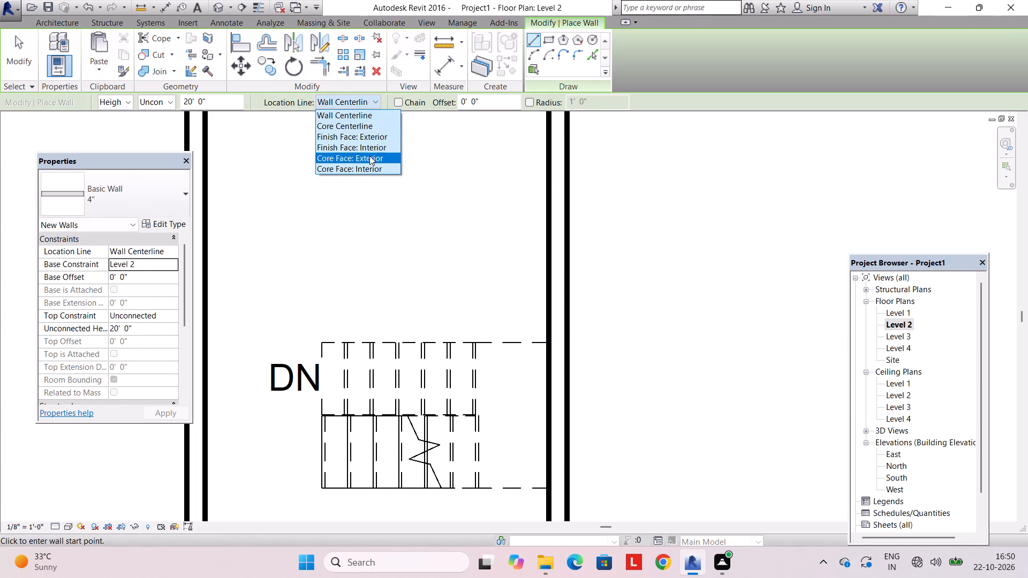
pyautogui.click(370, 150)
pyautogui.click(547, 338)
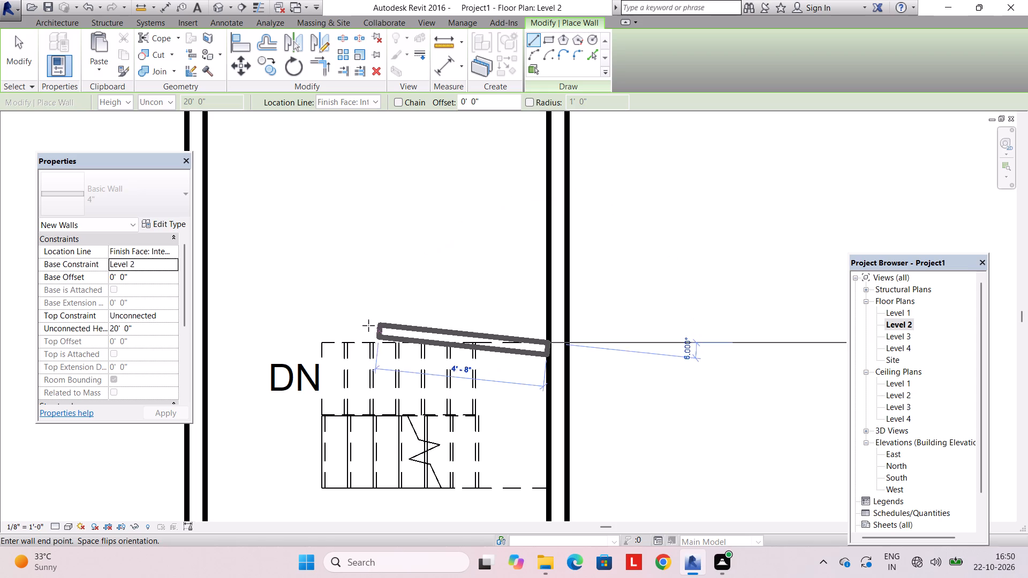
pyautogui.press('space')
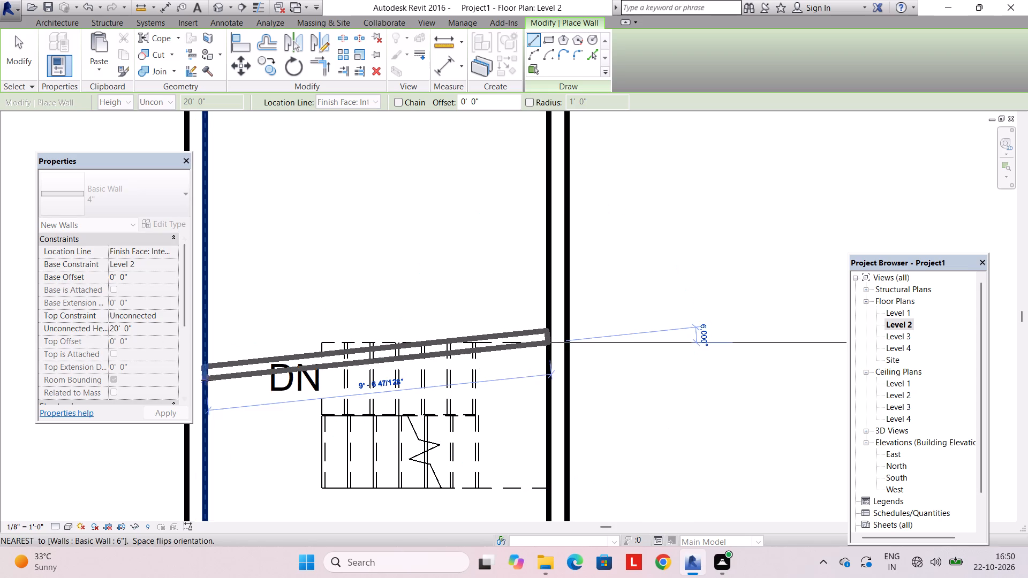
pyautogui.moveTo(248, 346); pyautogui.dragTo(262, 351, button='middle')
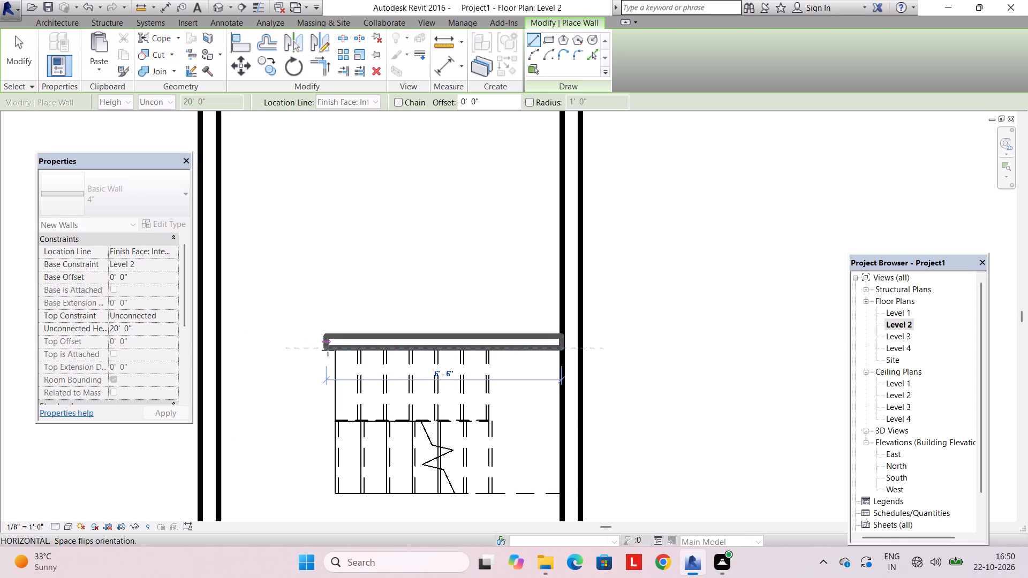
pyautogui.click(339, 350)
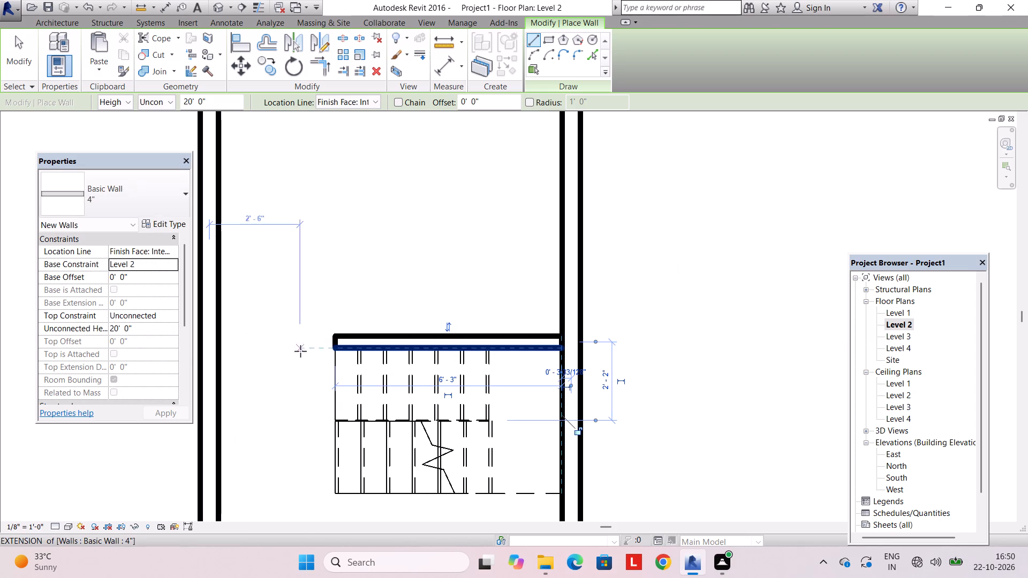
pyautogui.moveTo(383, 279); pyautogui.dragTo(371, 298, button='middle')
pyautogui.press('Escape')
pyautogui.press('Escape')
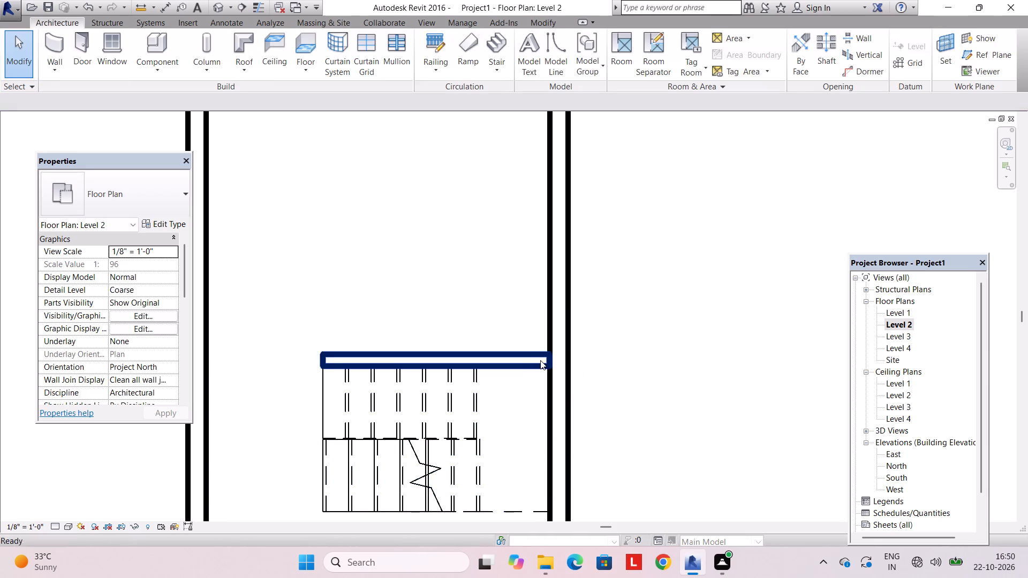
pyautogui.press('Escape')
# Extend the new 4" wall's end into the adjoining 6" side wall, making it about 6'-6" long.
pyautogui.scroll(2, 540, 360)
pyautogui.click(546, 343)
pyautogui.click(546, 349)
pyautogui.moveTo(552, 369); pyautogui.dragTo(557, 369)
pyautogui.press('Escape')
pyautogui.click(542, 354)
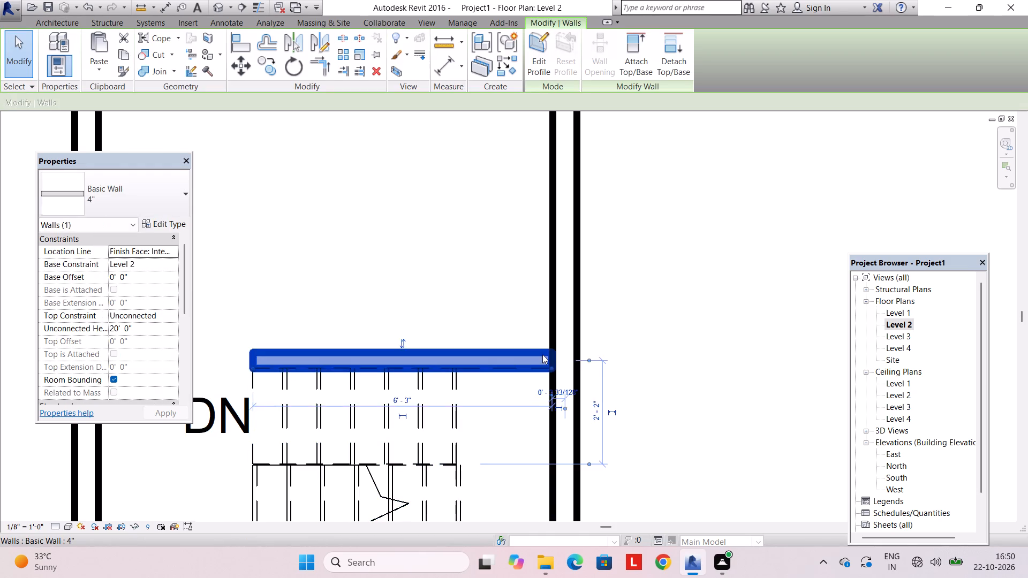
pyautogui.scroll(4, 542, 354)
pyautogui.moveTo(560, 377); pyautogui.dragTo(575, 377)
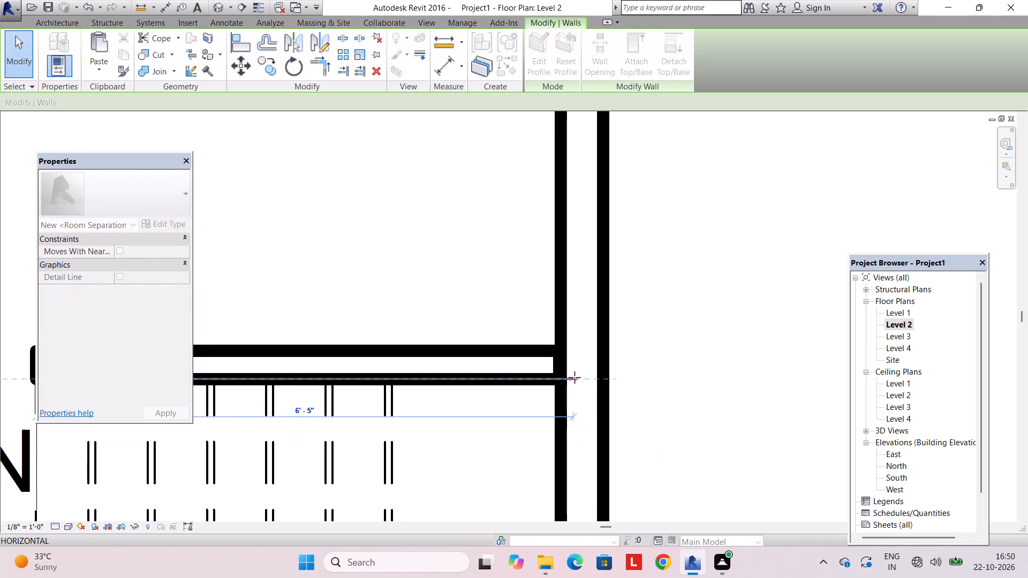
pyautogui.moveTo(575, 377); pyautogui.dragTo(576, 377)
pyautogui.press('Escape')
pyautogui.scroll(1, 521, 363)
pyautogui.click(516, 344)
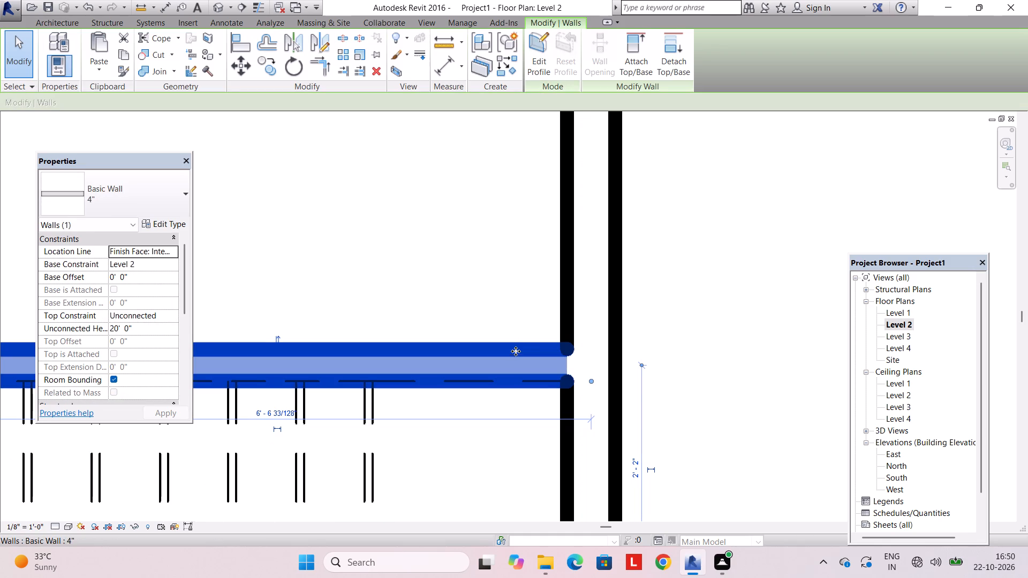
# Nudge the 4" wall behind the stair backward until its front face sits along the stair's rear edge.
pyautogui.press('Up')
pyautogui.press('Up')
pyautogui.press('Escape')
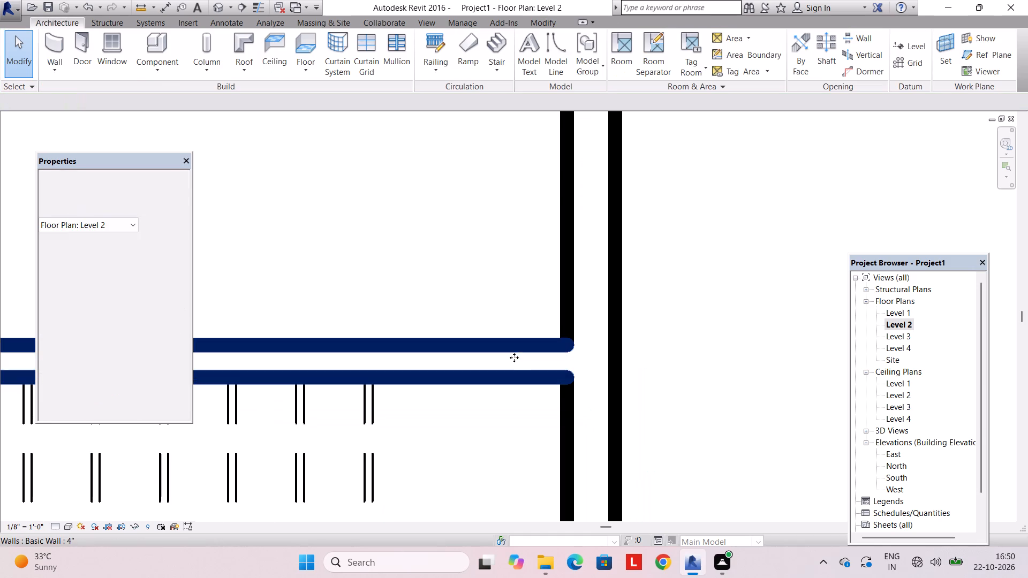
pyautogui.press('Escape')
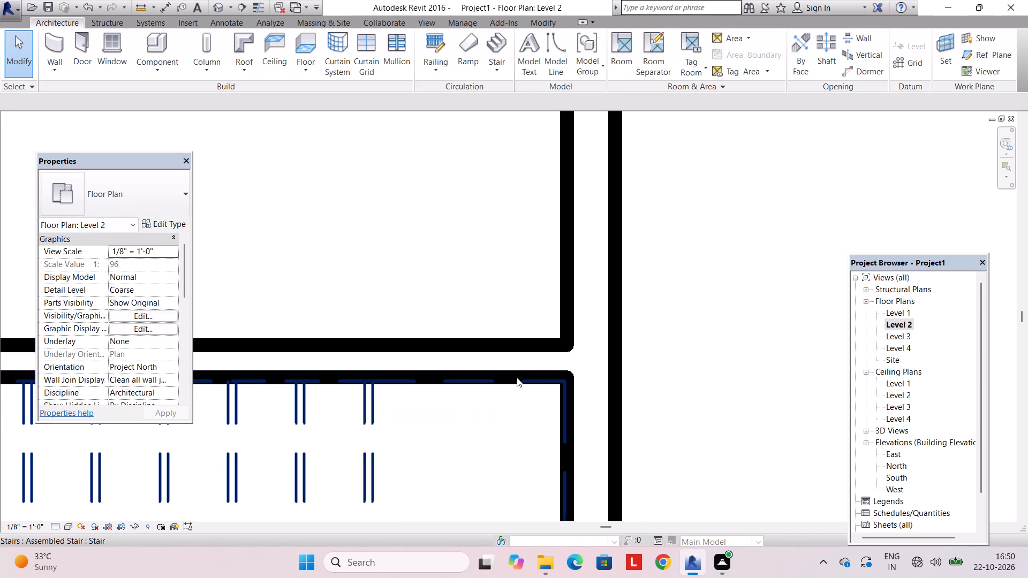
pyautogui.click(518, 358)
pyautogui.press('Up')
pyautogui.press('Up')
pyautogui.press('Up')
pyautogui.press('Up')
pyautogui.press('Down')
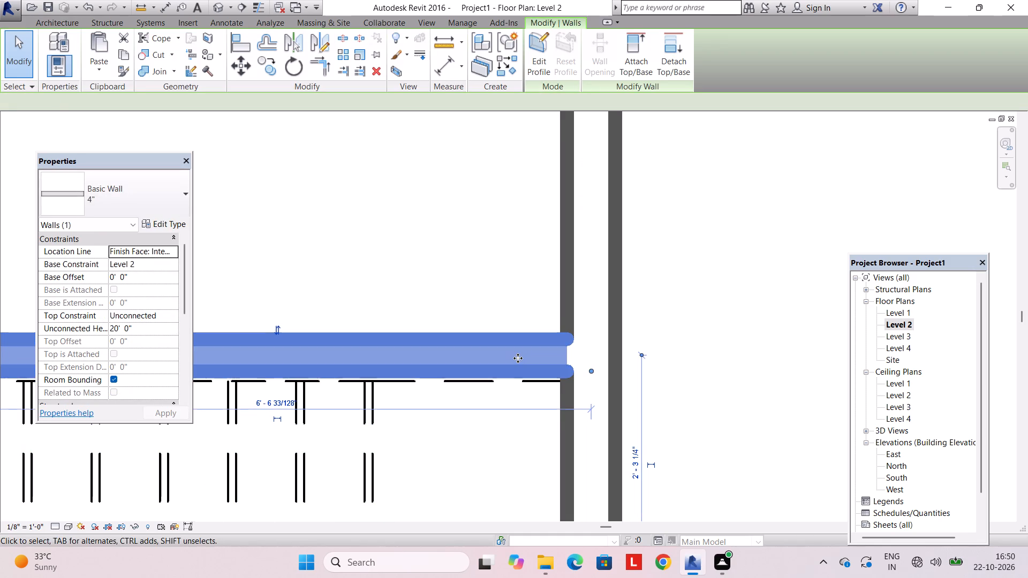
pyautogui.press('Down')
pyautogui.press('Escape')
pyautogui.press('Escape')
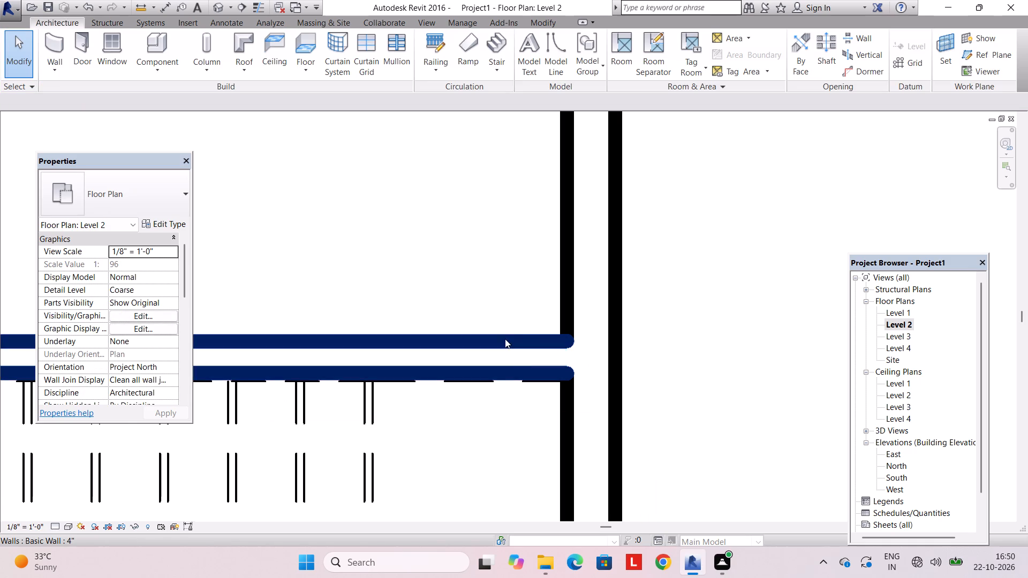
# Measure from the rear room's inner corner to the 4" partition's free end, and along the partition to the side wall.
pyautogui.scroll(-7, 505, 339)
pyautogui.moveTo(427, 260); pyautogui.dragTo(459, 338, button='middle')
pyautogui.scroll(-3, 442, 315)
pyautogui.moveTo(442, 317); pyautogui.dragTo(468, 344, button='middle')
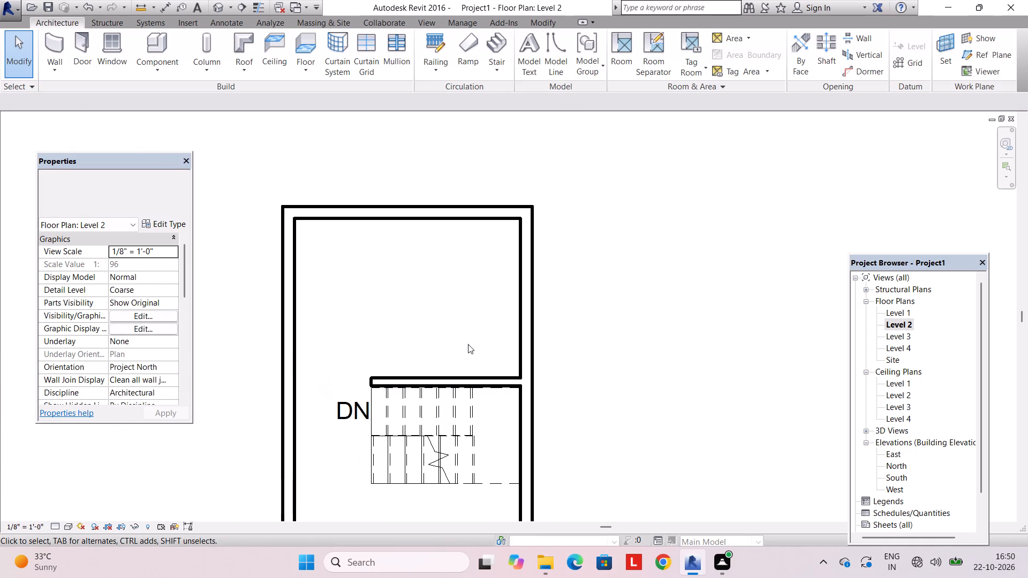
pyautogui.moveTo(445, 340); pyautogui.dragTo(473, 341, button='middle')
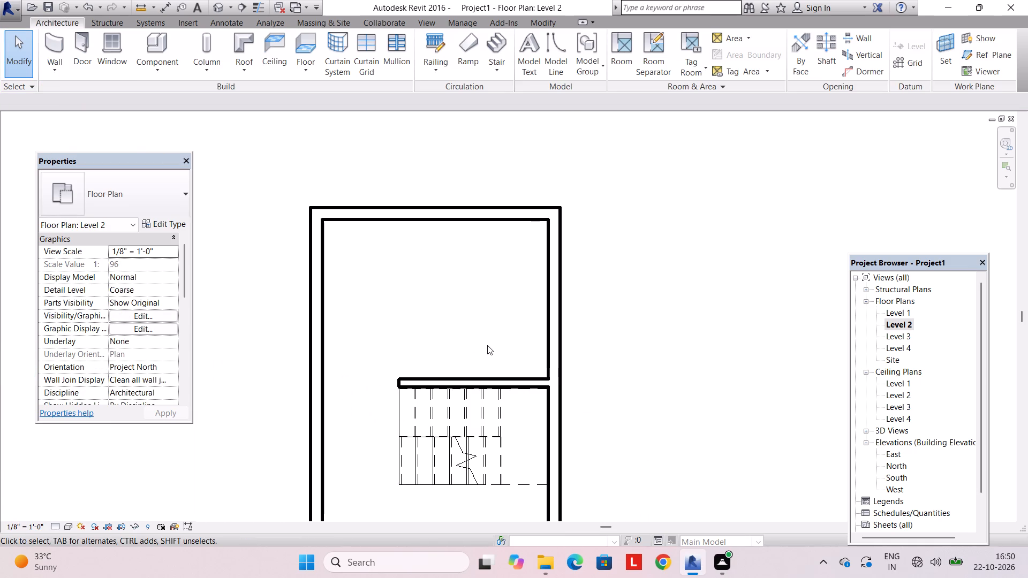
pyautogui.click(528, 24)
pyautogui.click(451, 44)
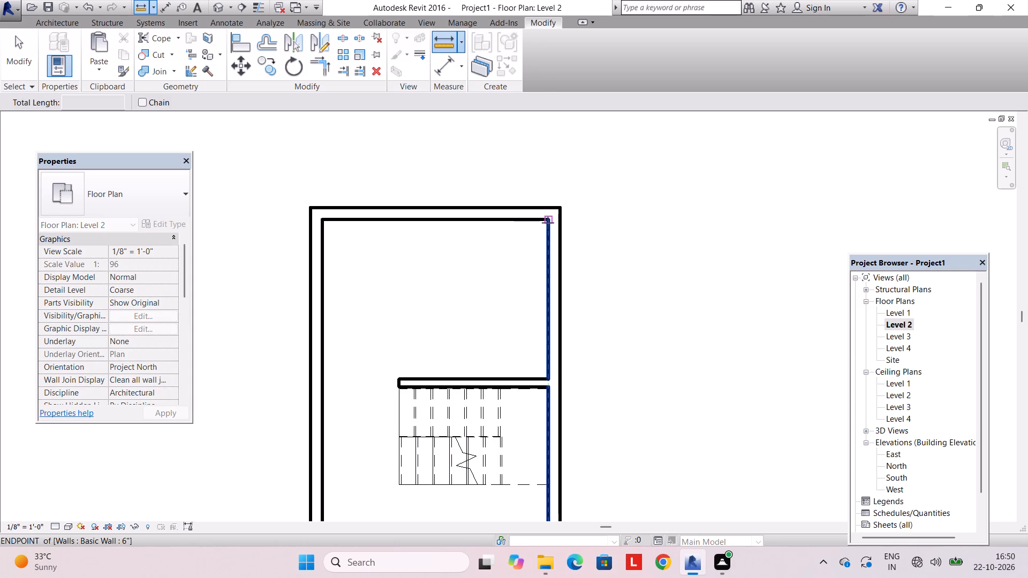
pyautogui.click(548, 223)
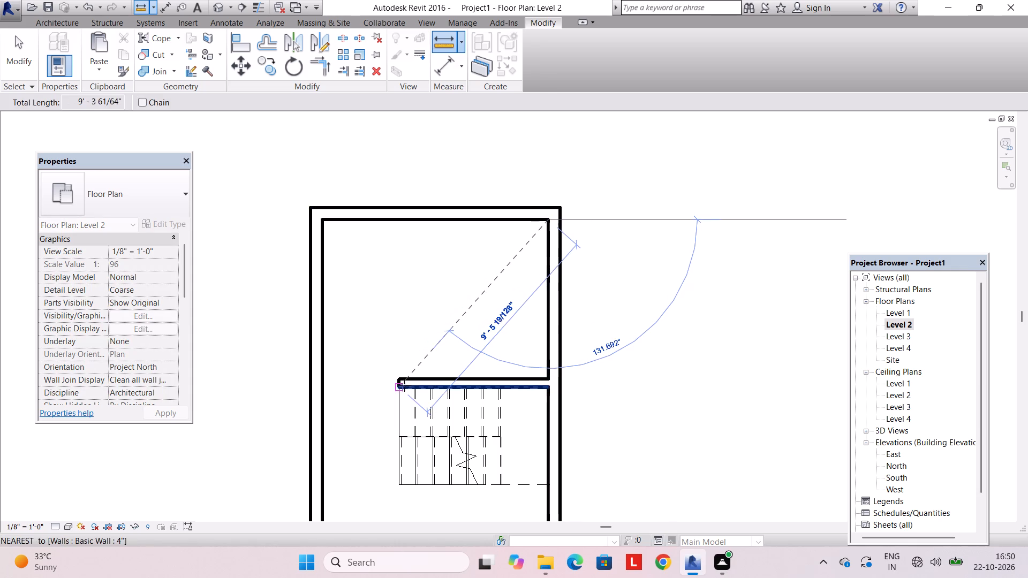
pyautogui.press('Escape')
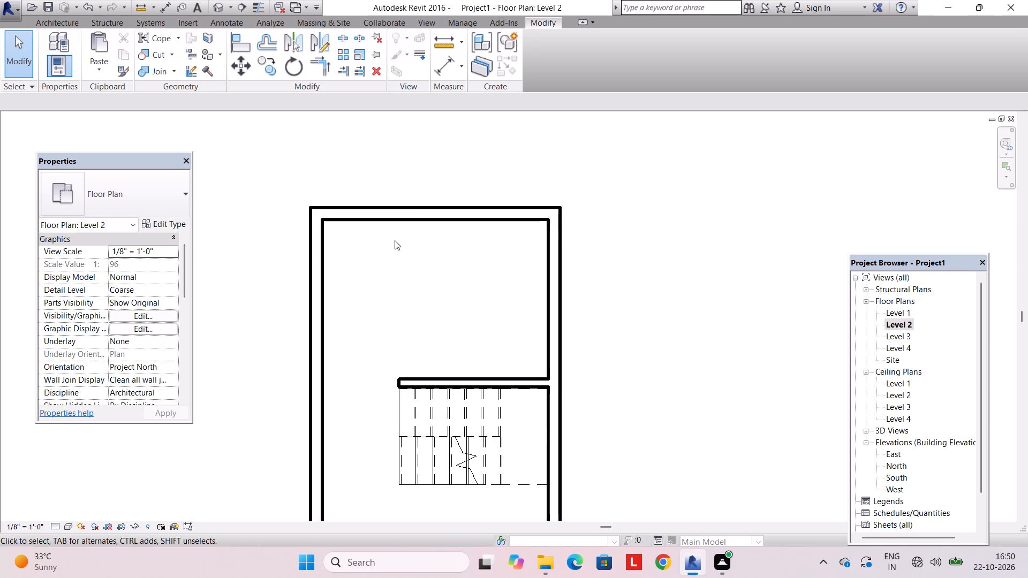
pyautogui.click(445, 41)
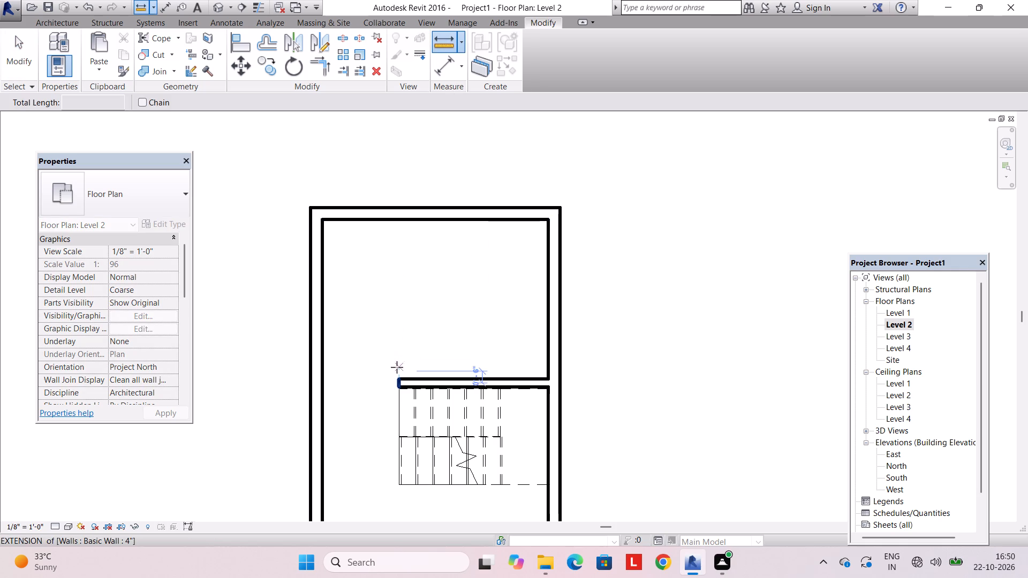
pyautogui.click(398, 375)
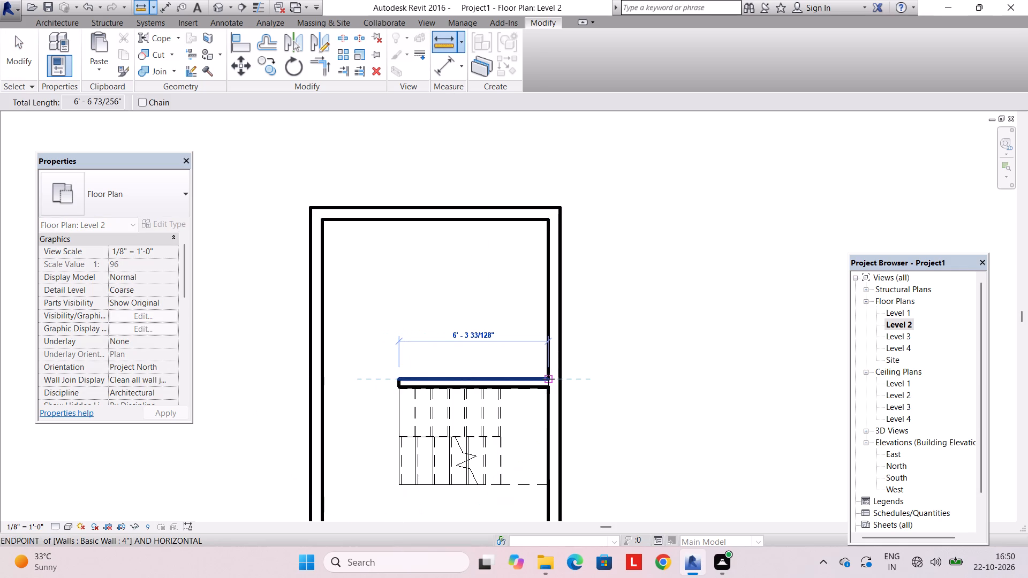
pyautogui.press('Escape')
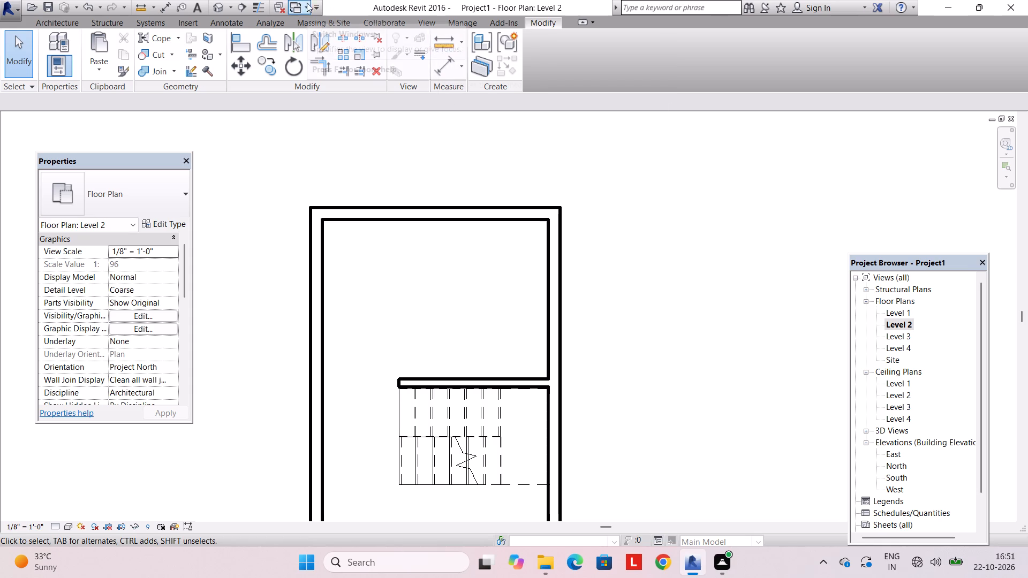
# Draw a 4" wall about 6'-8" long from the partition's free end to the rear wall, flipped toward the enclosed room.
pyautogui.click(64, 27)
pyautogui.click(65, 44)
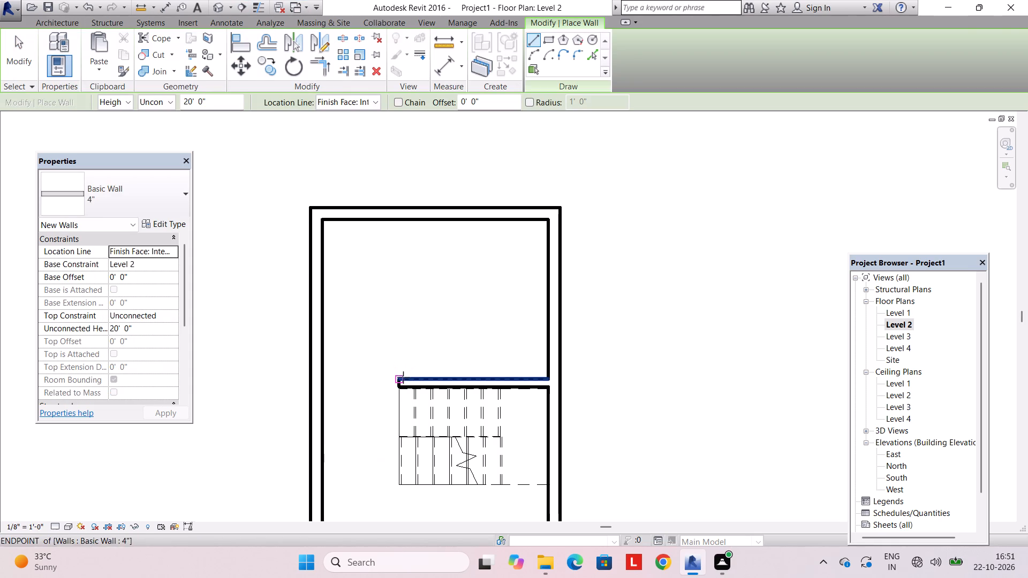
pyautogui.click(403, 377)
pyautogui.press('space')
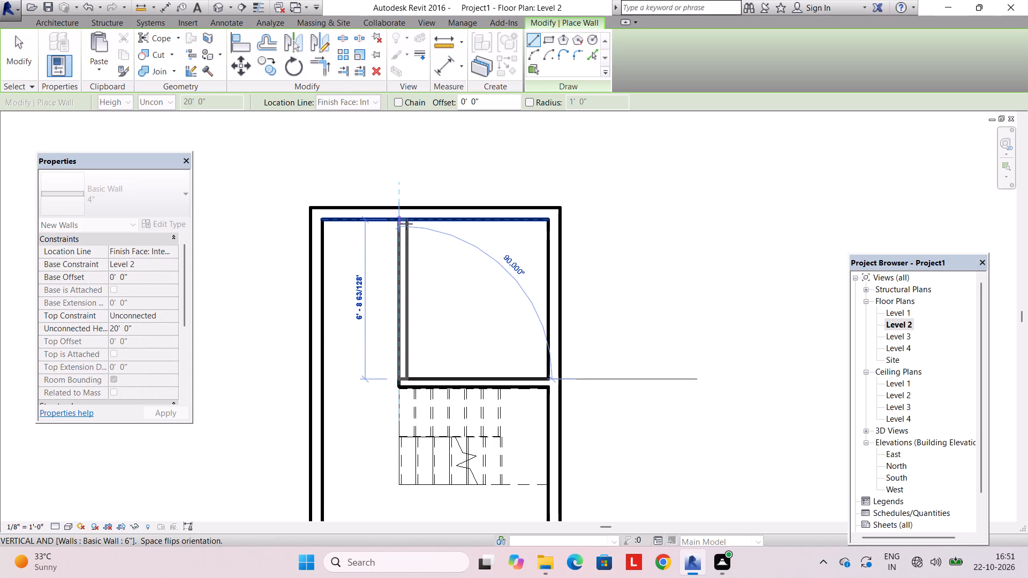
pyautogui.click(406, 224)
pyautogui.press('Escape')
pyautogui.press('Escape')
# Draw a 4" wall about 9'-6" long along the stair's front edge, spanning between the two side walls.
pyautogui.scroll(-3, 415, 298)
pyautogui.moveTo(415, 298); pyautogui.dragTo(417, 298, button='middle')
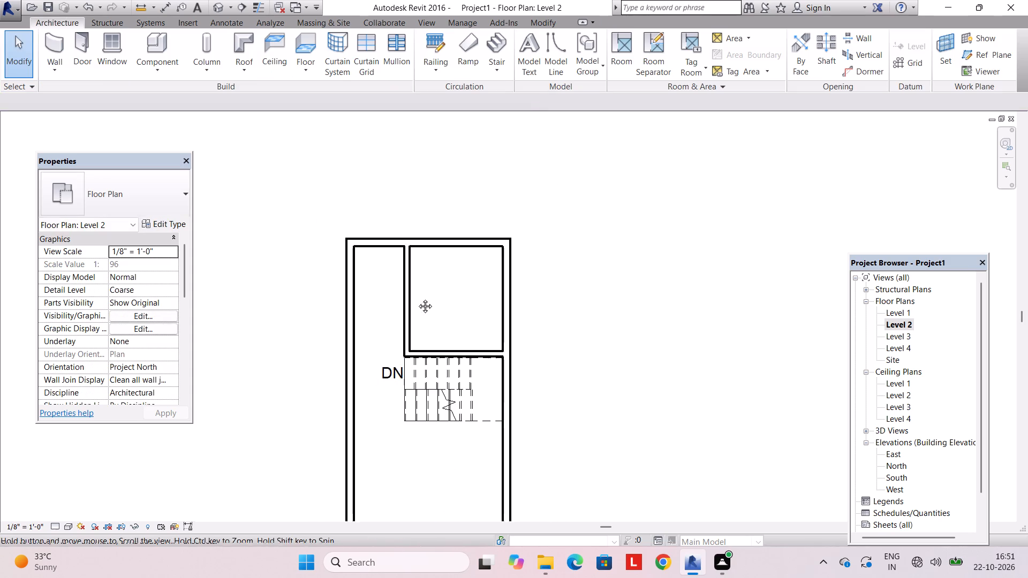
pyautogui.moveTo(417, 298); pyautogui.dragTo(444, 294, button='middle')
pyautogui.scroll(2, 451, 300)
pyautogui.moveTo(468, 310); pyautogui.dragTo(450, 292, button='middle')
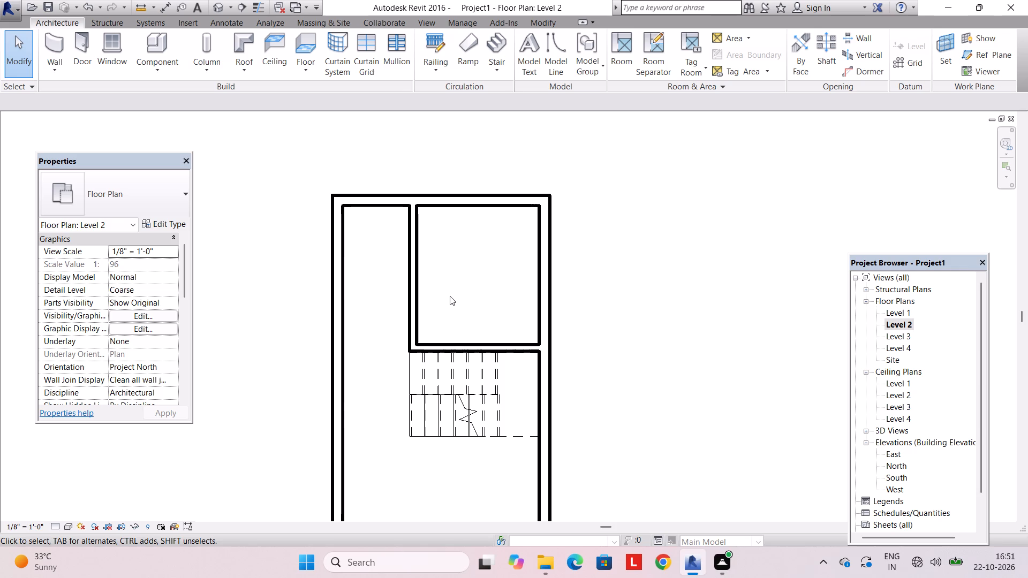
pyautogui.scroll(-2, 450, 296)
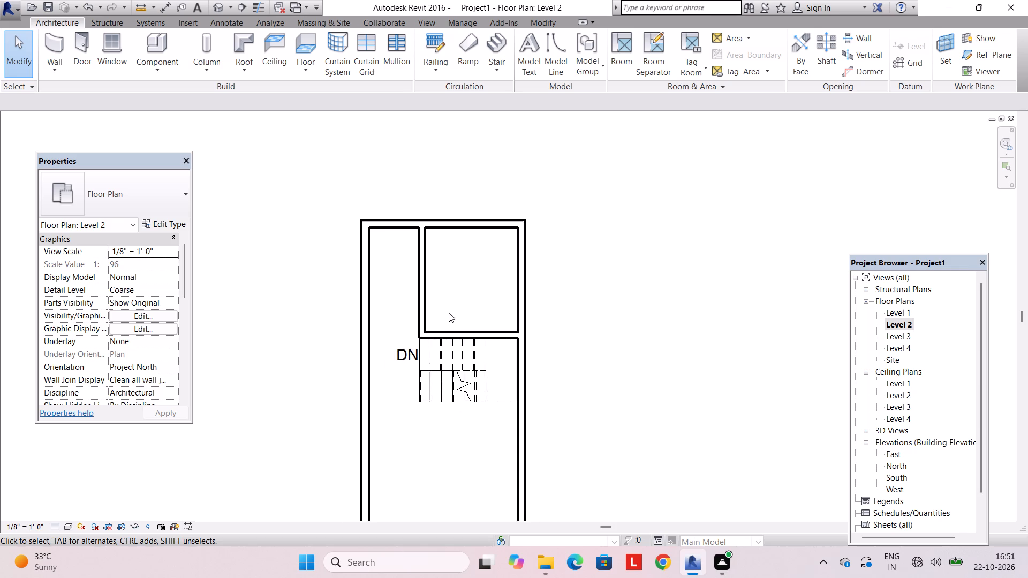
pyautogui.moveTo(434, 252); pyautogui.dragTo(425, 230, button='middle')
pyautogui.click(61, 44)
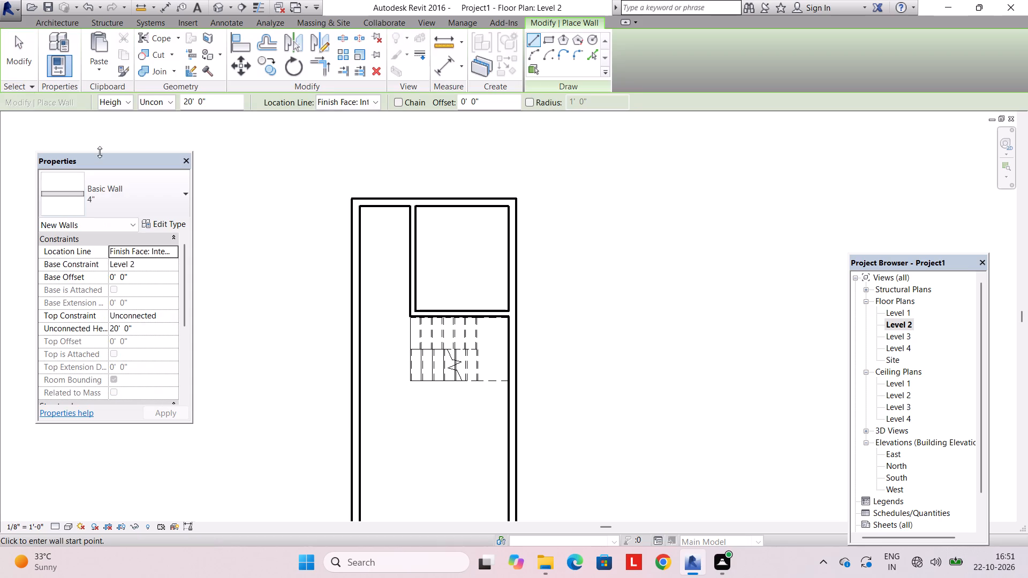
pyautogui.moveTo(485, 386); pyautogui.dragTo(485, 362, button='middle')
pyautogui.scroll(5, 491, 363)
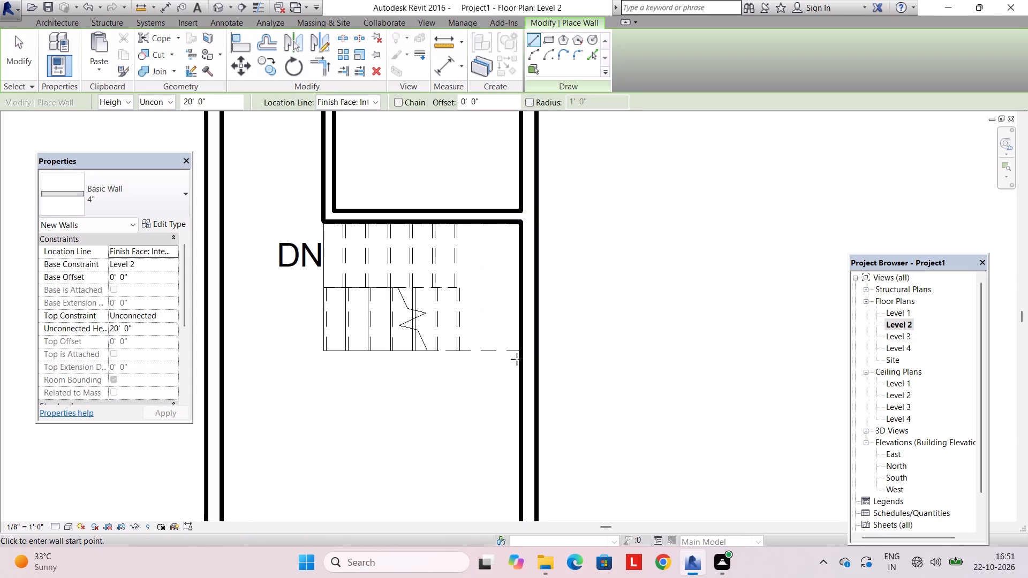
pyautogui.click(525, 352)
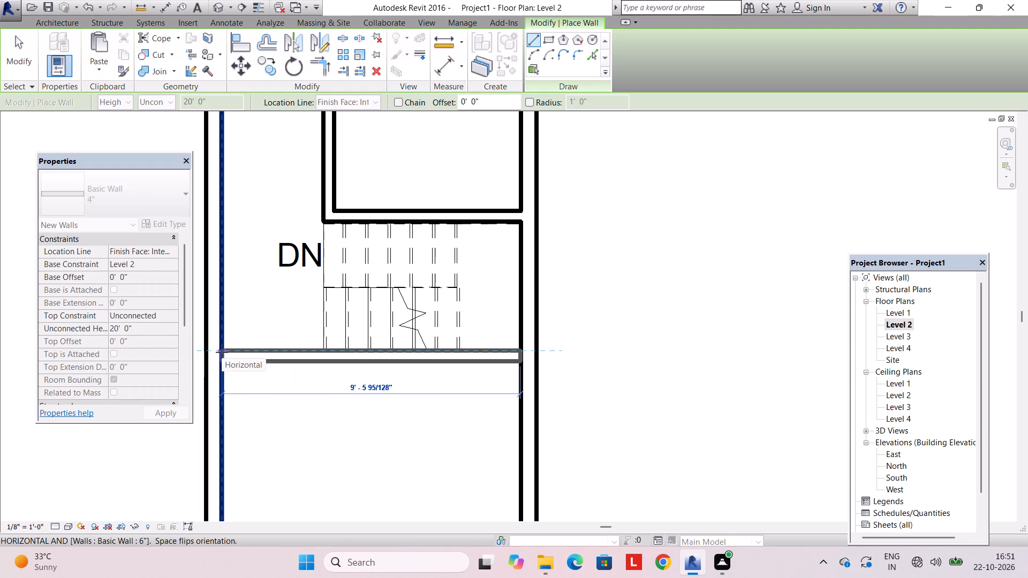
pyautogui.click(222, 352)
pyautogui.press('Escape')
pyautogui.press('Escape')
# Duplicate the Door-Interior-Single-4_Panel-Wood 30" x 84" type as 3' and set its width to 3'.
pyautogui.moveTo(253, 330); pyautogui.dragTo(270, 360, button='middle')
pyautogui.scroll(2, 270, 359)
pyautogui.moveTo(318, 366); pyautogui.dragTo(324, 366, button='middle')
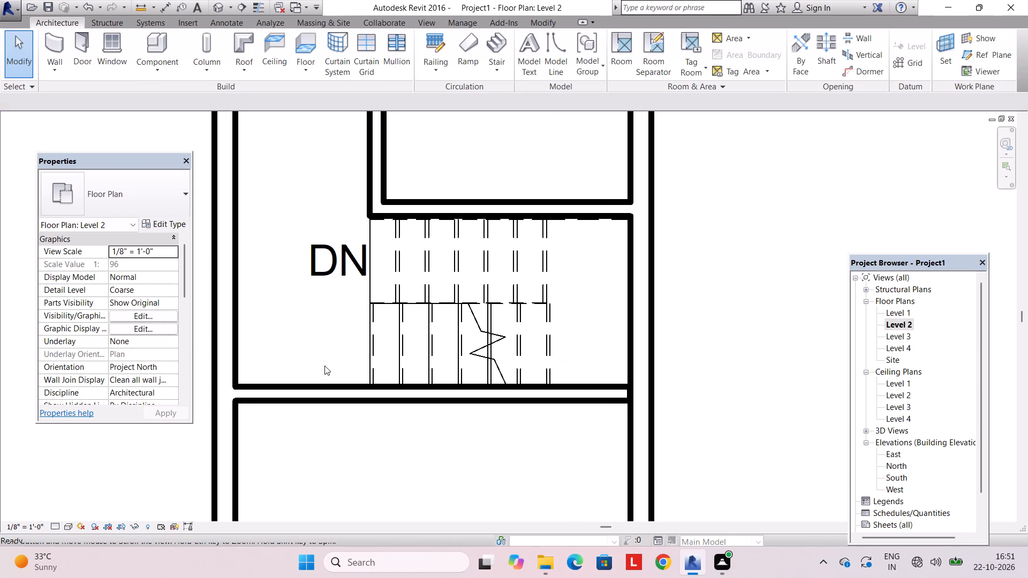
pyautogui.click(88, 44)
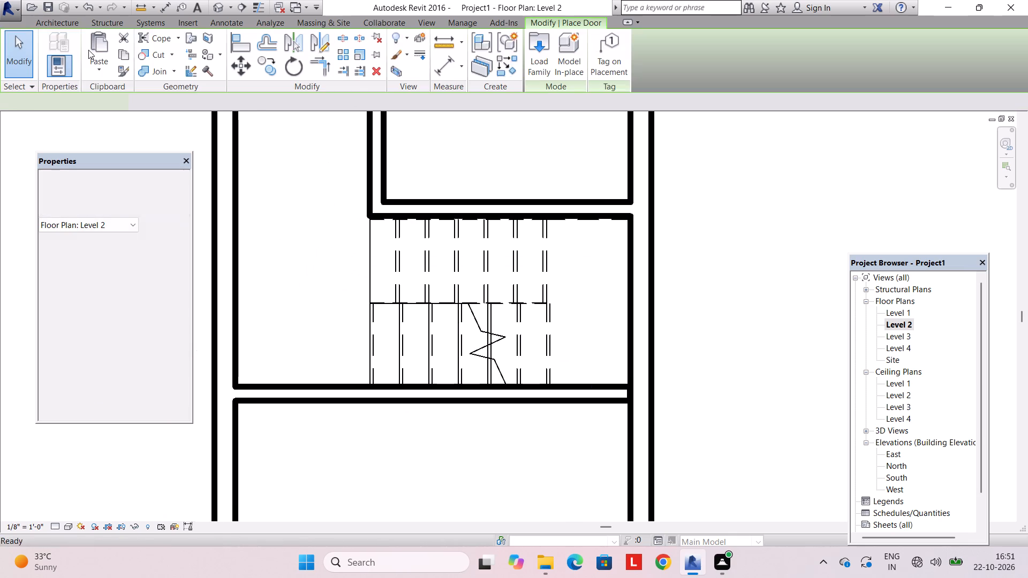
pyautogui.click(118, 185)
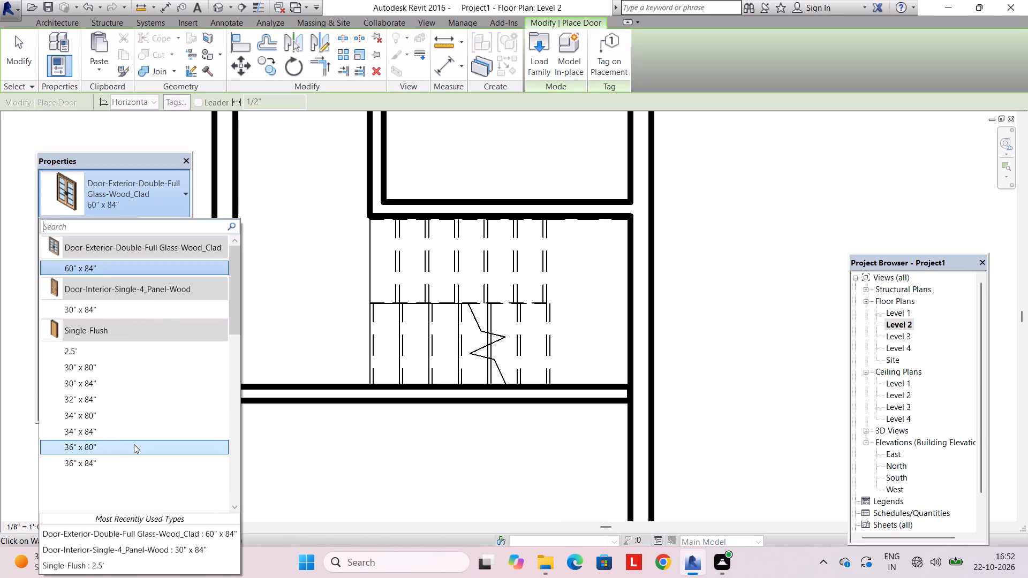
pyautogui.click(107, 309)
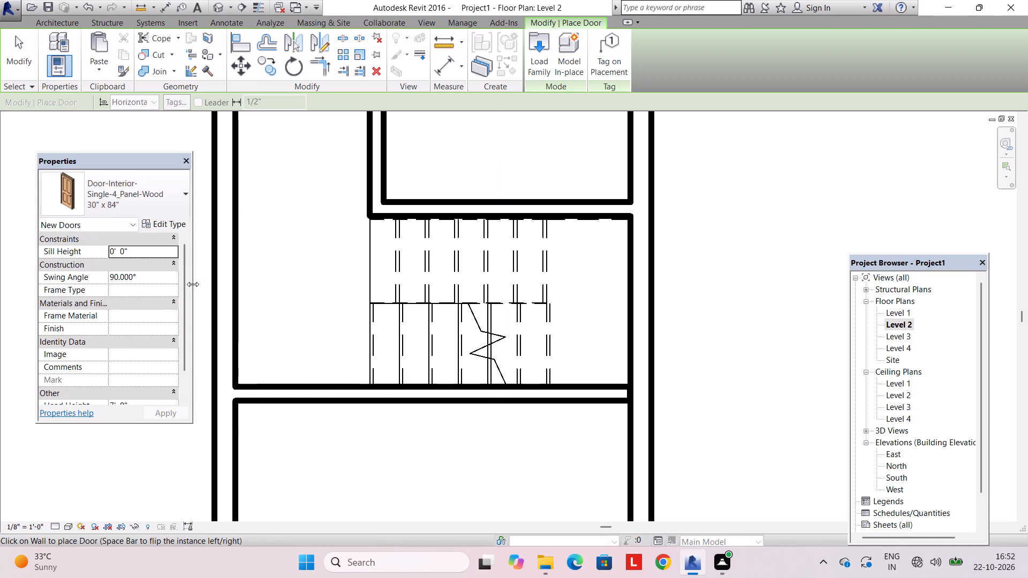
pyautogui.click(167, 217)
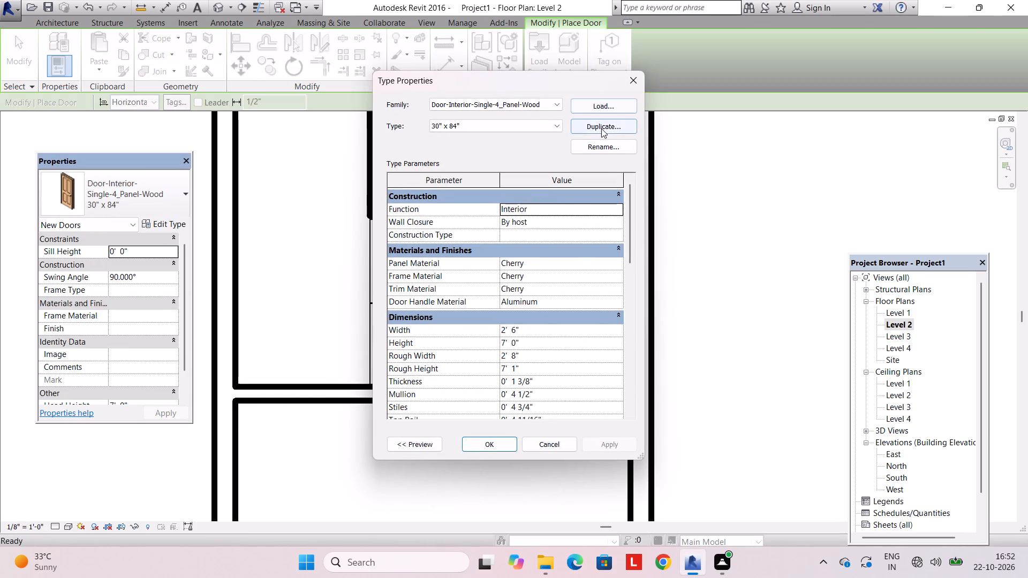
pyautogui.click(601, 128)
pyautogui.write("3'")
pyautogui.press('Return')
pyautogui.click(525, 326)
pyautogui.moveTo(525, 326); pyautogui.dragTo(492, 330)
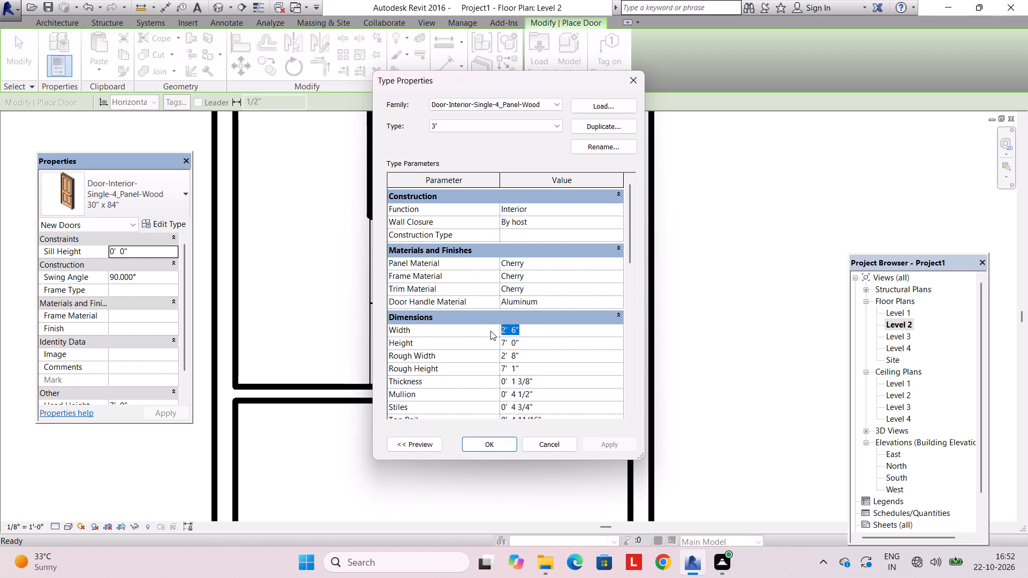
pyautogui.write("3'")
pyautogui.press('Return')
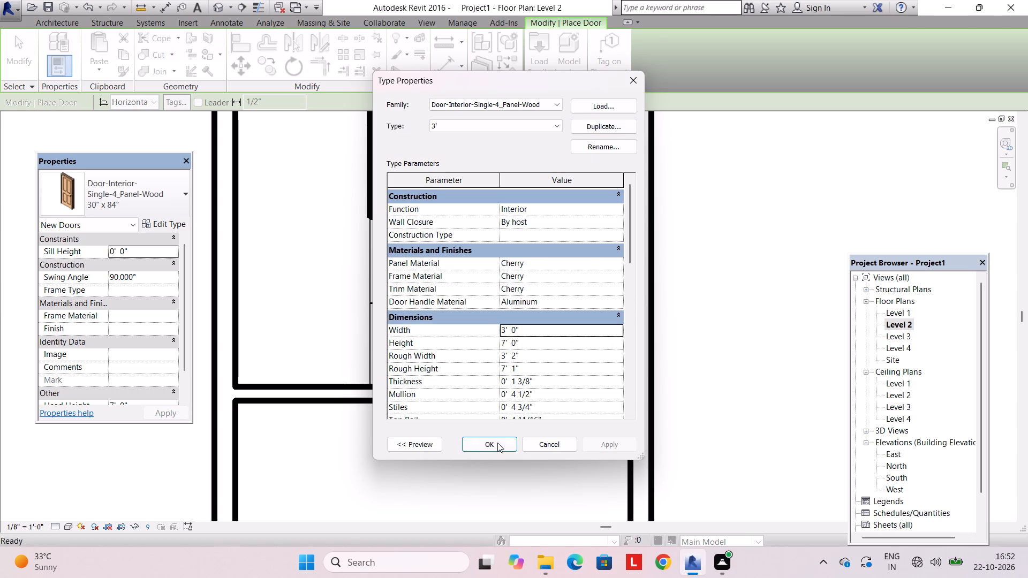
pyautogui.click(497, 443)
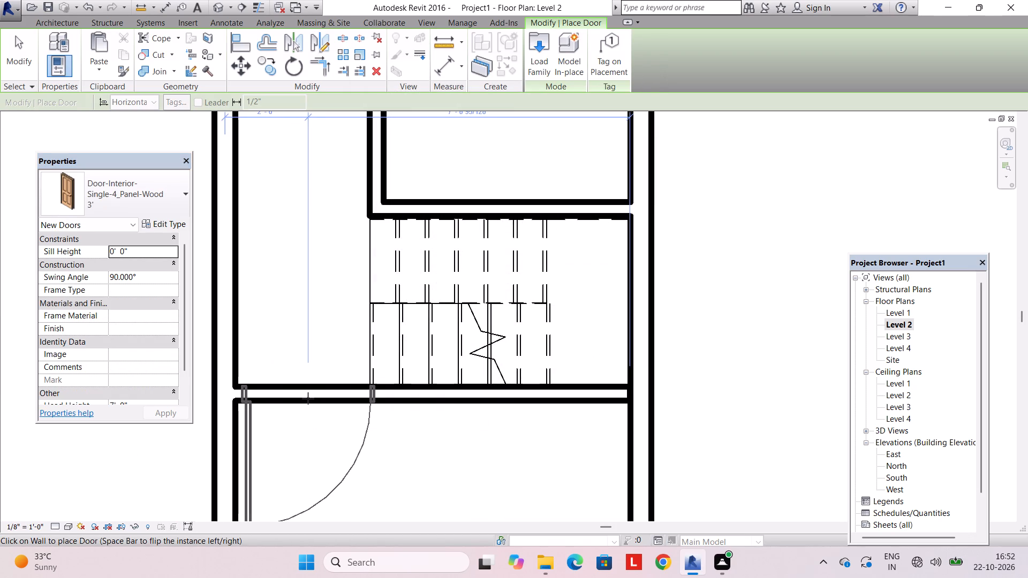
# Place the 3' door in the partition in front of the stair, in the passage beside the stair, swinging into the front room.
pyautogui.click(306, 398)
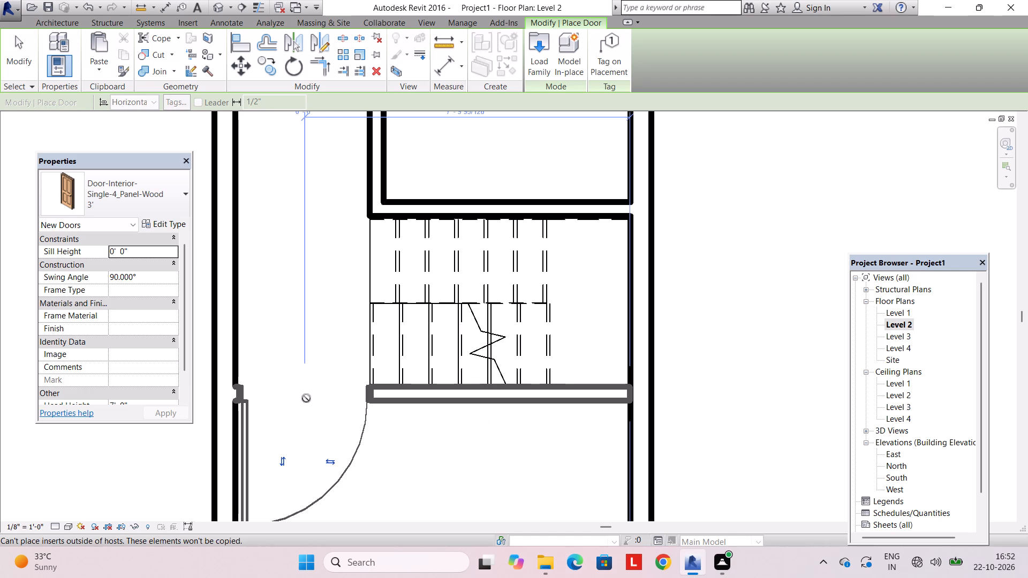
pyautogui.press('Escape')
pyautogui.scroll(-4, 306, 398)
pyautogui.moveTo(309, 403); pyautogui.dragTo(307, 286, button='middle')
pyautogui.press('Escape')
# Edit the Level 2 floor boundary, fillet the stair-side front corner with a radius of about 2'-7", and finish the sketch.
pyautogui.moveTo(370, 378); pyautogui.dragTo(368, 315, button='middle')
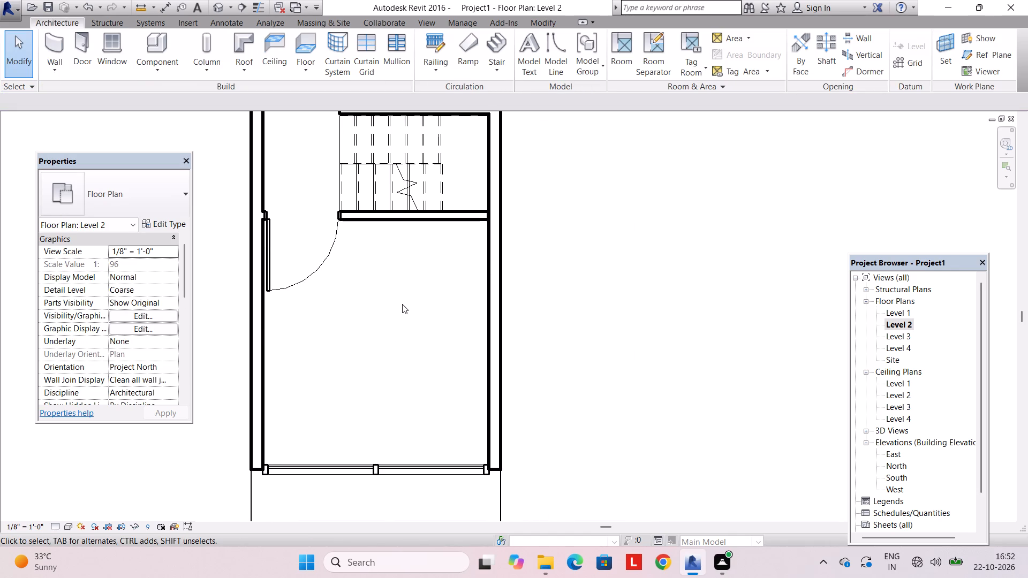
pyautogui.scroll(-2, 402, 304)
pyautogui.moveTo(403, 309); pyautogui.dragTo(396, 257, button='middle')
pyautogui.moveTo(377, 299); pyautogui.dragTo(376, 259, button='middle')
pyautogui.scroll(2, 372, 273)
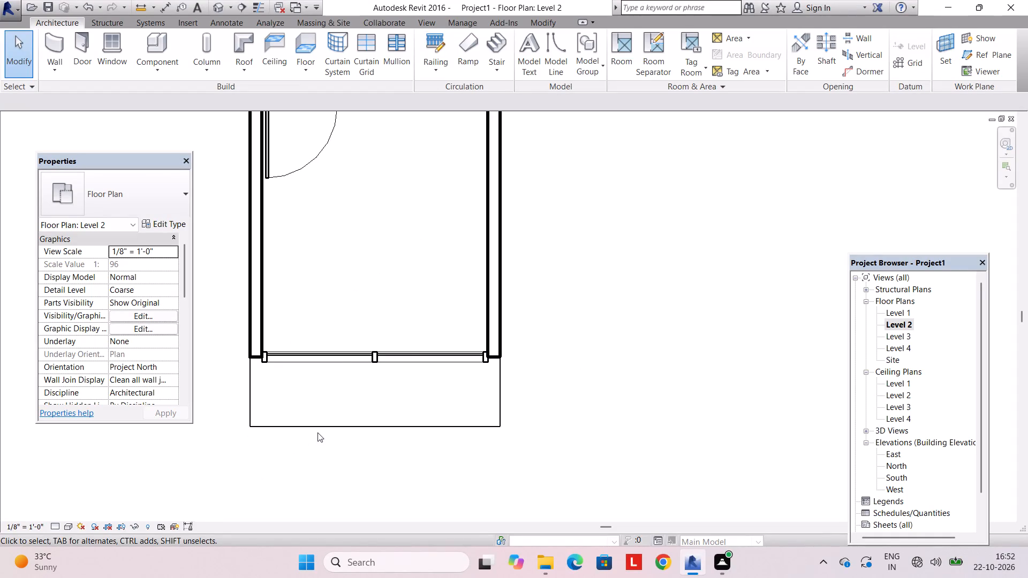
pyautogui.click(347, 430)
pyautogui.click(549, 46)
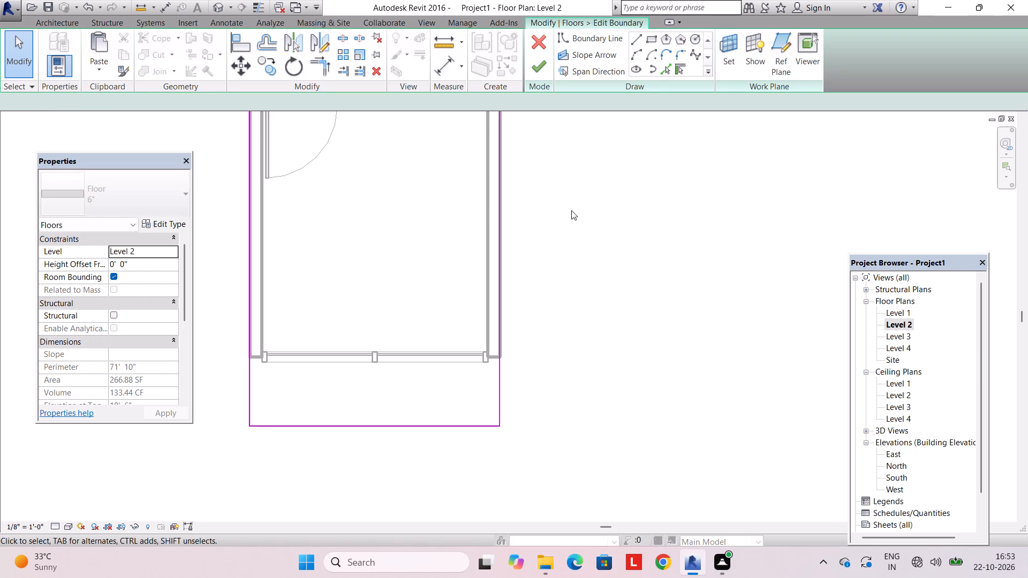
pyautogui.click(685, 58)
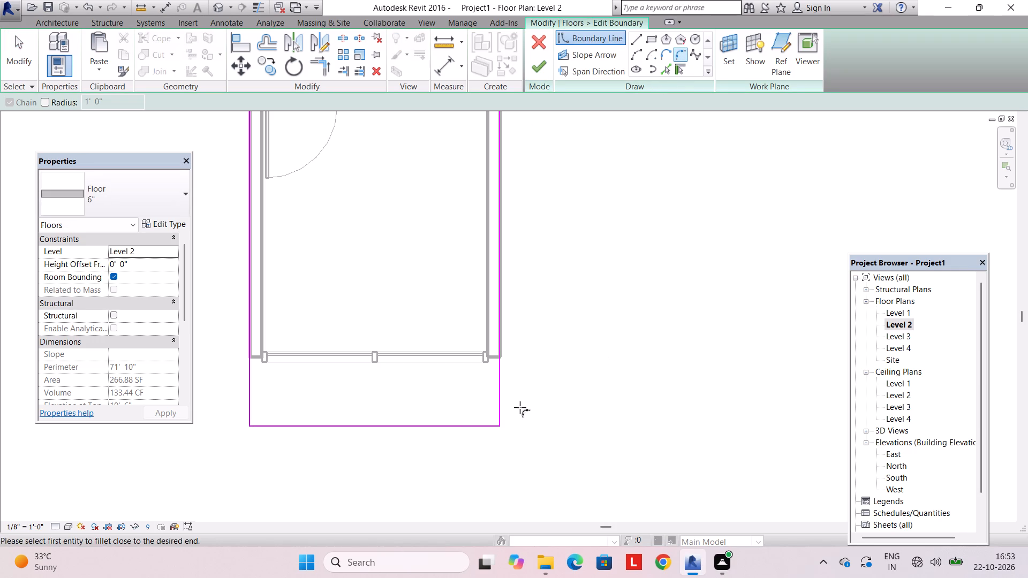
pyautogui.click(459, 425)
pyautogui.click(500, 410)
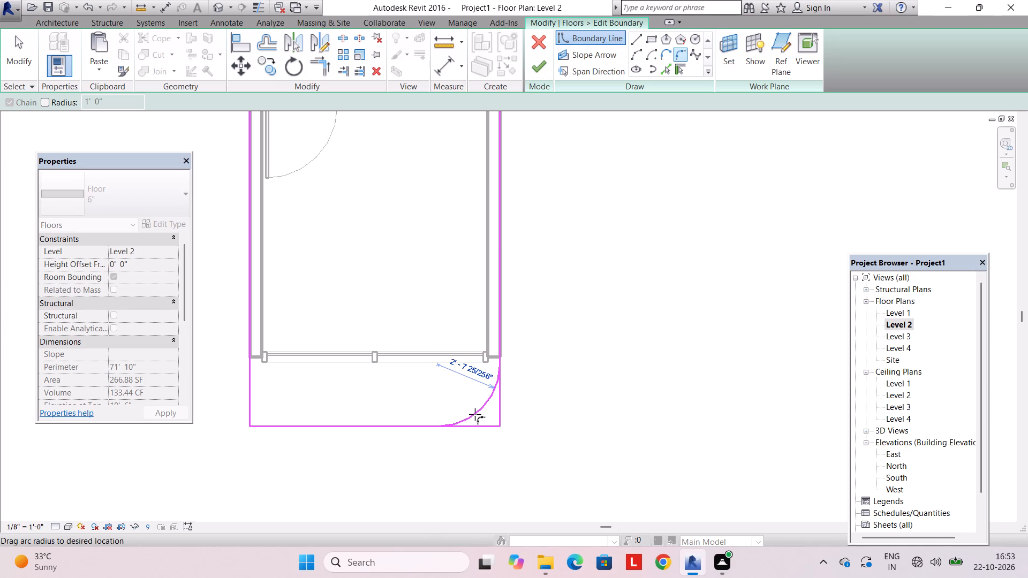
pyautogui.click(475, 414)
pyautogui.click(539, 69)
pyautogui.press('Escape')
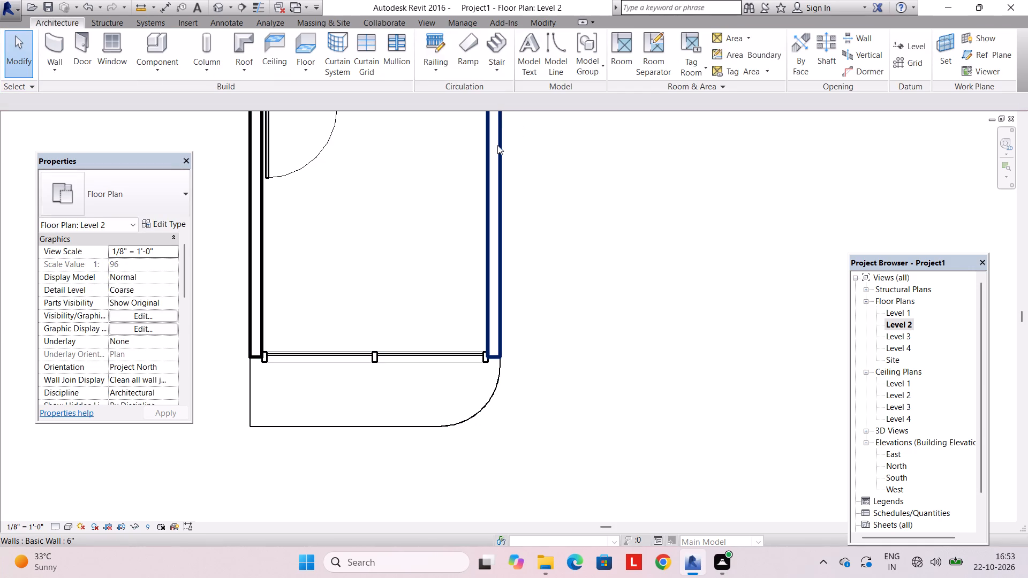
# Examine the front facade and the rounded corner of the Level 2 floor projection in the 3D view.
pyautogui.click(434, 22)
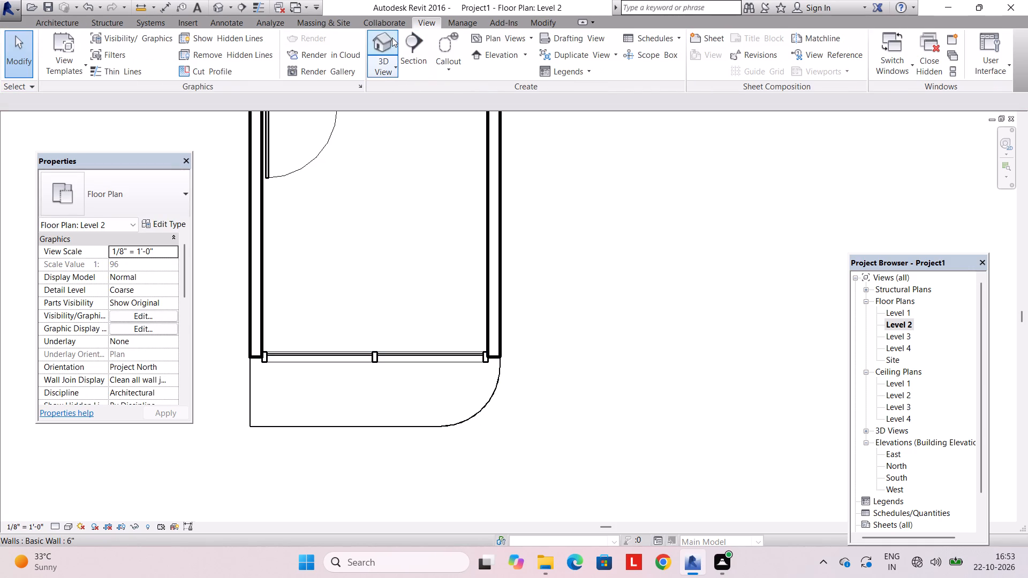
pyautogui.click(391, 37)
pyautogui.keyDown('shift'); pyautogui.moveTo(471, 210); pyautogui.dragTo(391, 142, button='middle'); pyautogui.keyUp('shift')
pyautogui.scroll(2, 480, 280)
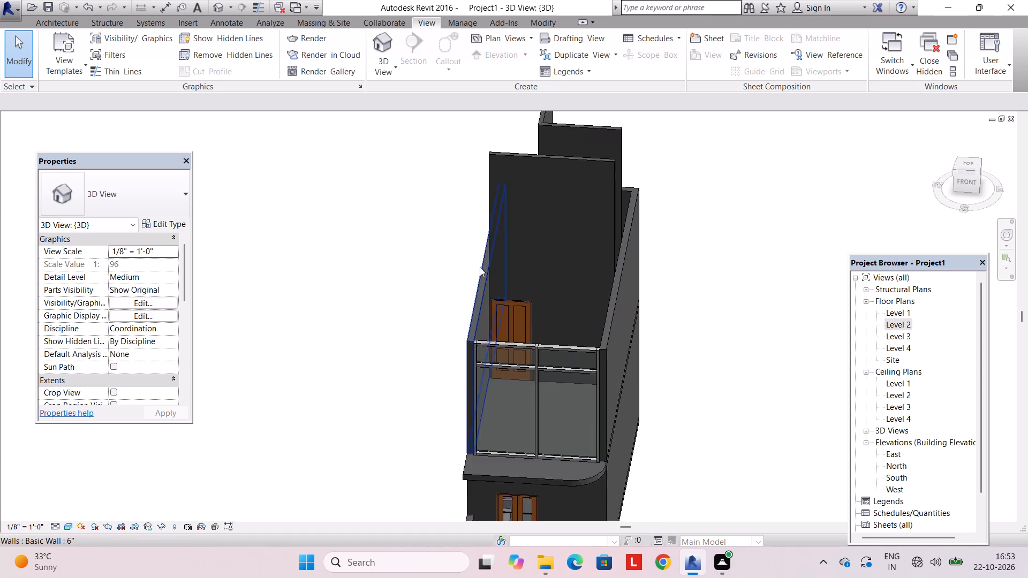
pyautogui.moveTo(483, 273); pyautogui.dragTo(485, 181, button='middle')
pyautogui.scroll(-4, 516, 250)
pyautogui.moveTo(528, 279); pyautogui.dragTo(557, 386, button='middle')
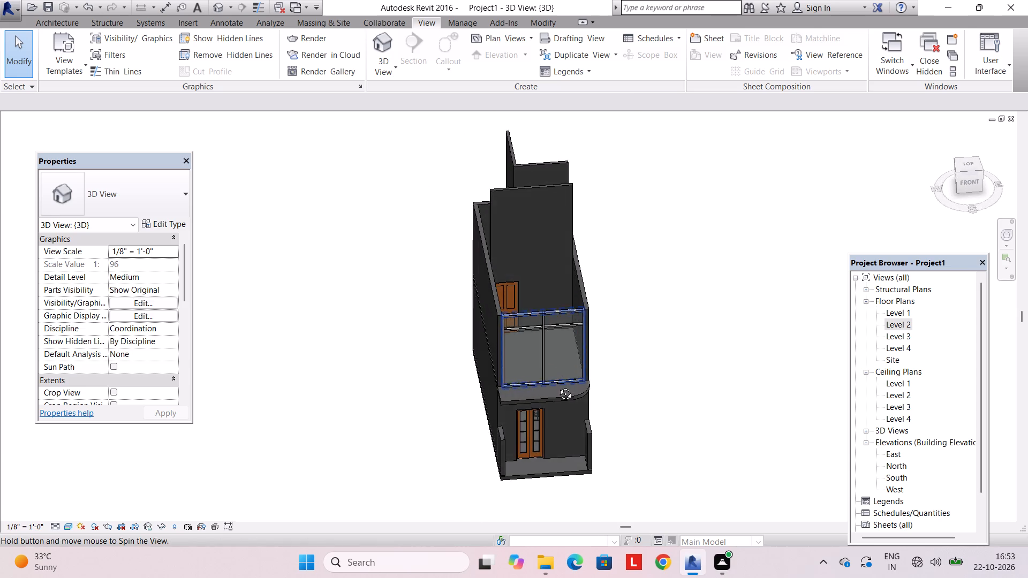
pyautogui.moveTo(557, 386); pyautogui.dragTo(557, 386, button='middle')
pyautogui.scroll(3, 576, 395)
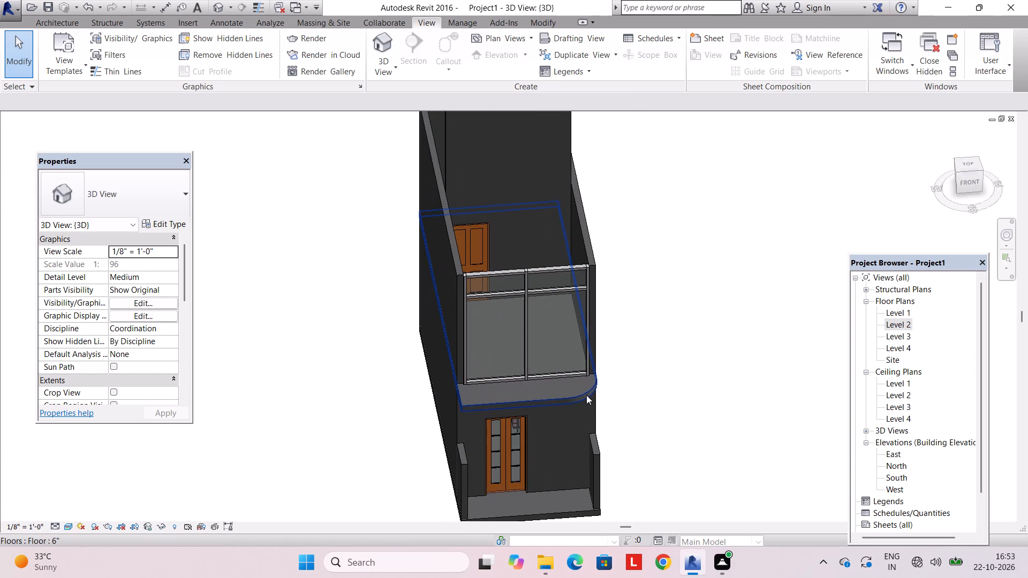
# Undo the fillet on the front corner of the Level 2 floor boundary.
pyautogui.click(587, 392)
pyautogui.click(546, 62)
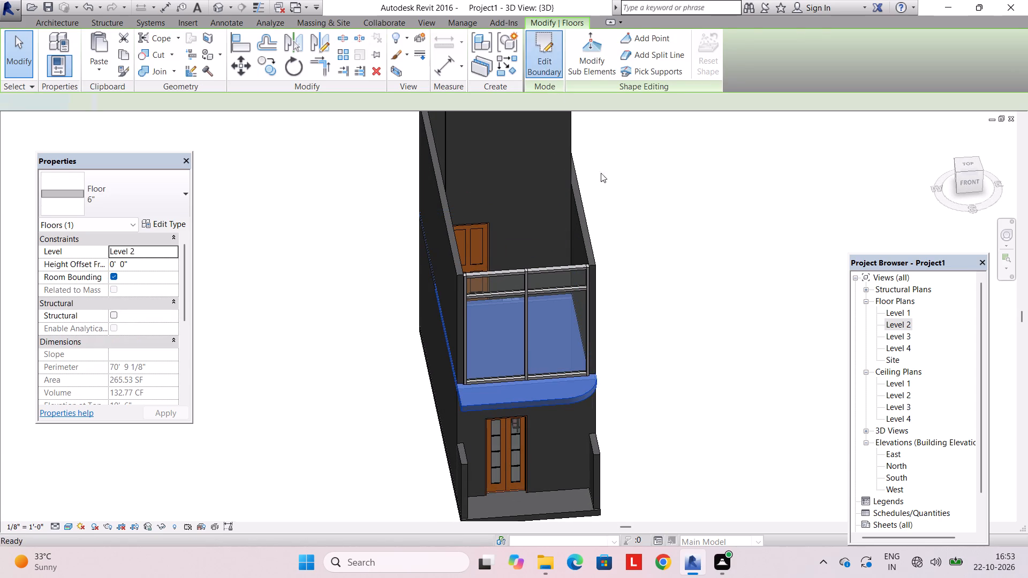
pyautogui.doubleClick(893, 322)
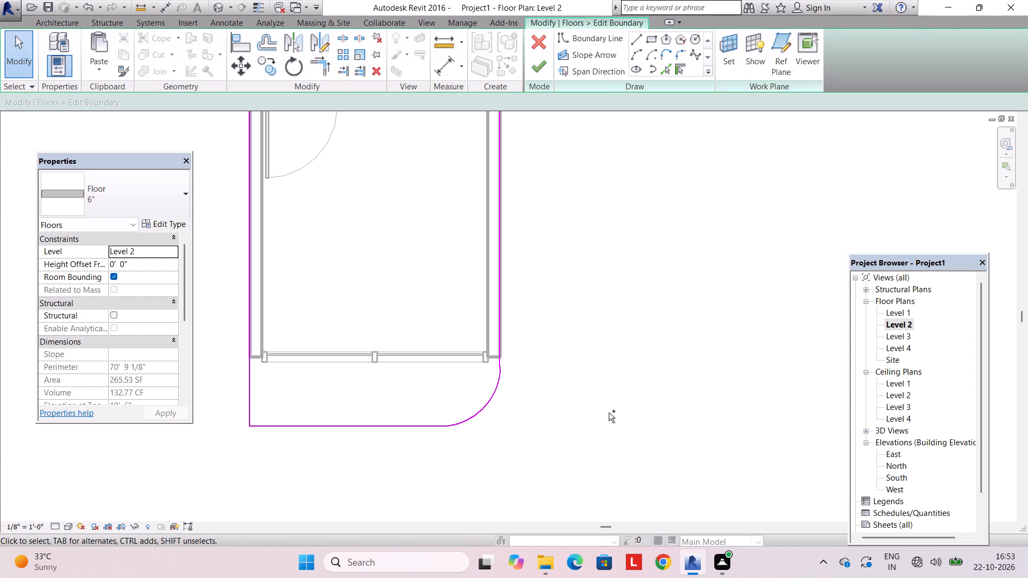
pyautogui.hotkey('ctrl', 'z')
pyautogui.hotkey('ctrl', 'z')
pyautogui.hotkey('ctrl', 'z')
pyautogui.hotkey('ctrl', 'z')
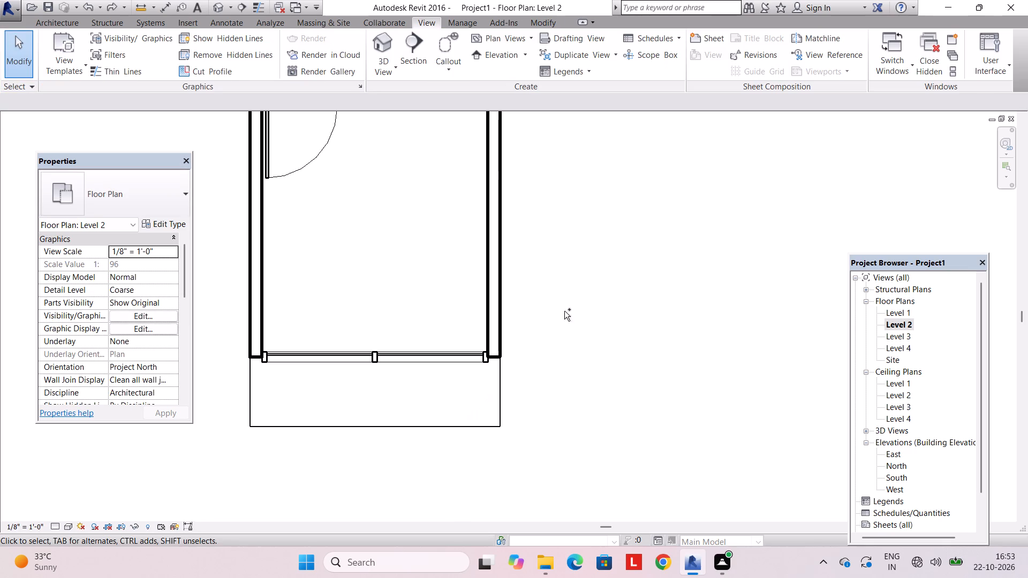
# Edit the Level 2 floor boundary, fillet the stair-side front corner with a radius of about 1'-4 1/2", and finish the sketch.
pyautogui.click(54, 26)
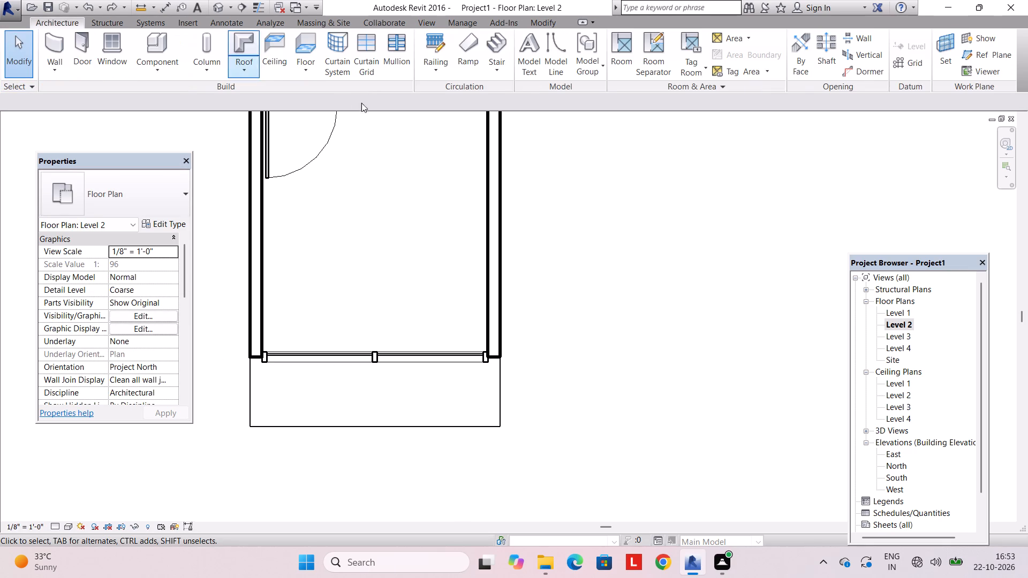
pyautogui.click(500, 388)
pyautogui.click(542, 57)
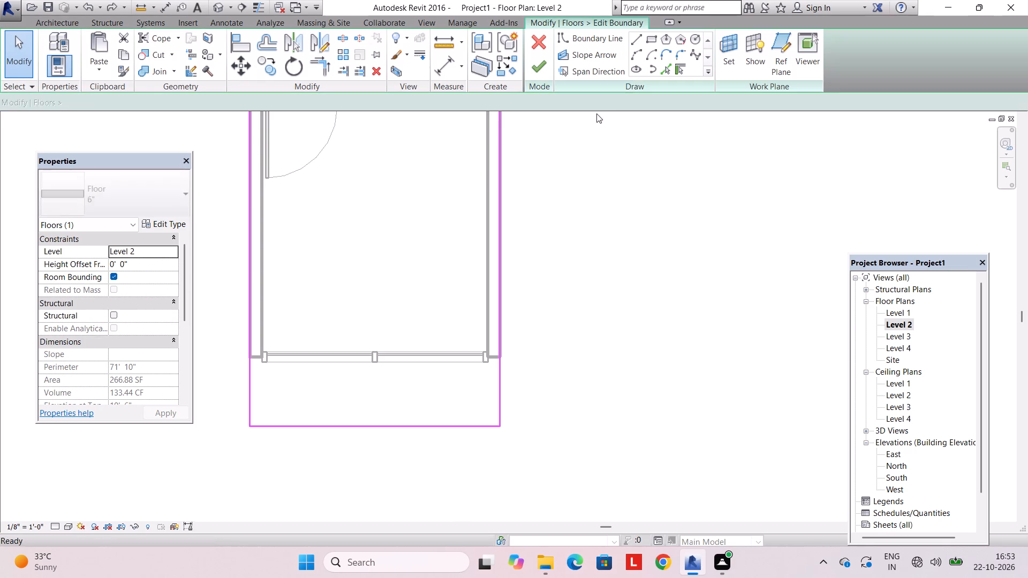
pyautogui.click(675, 53)
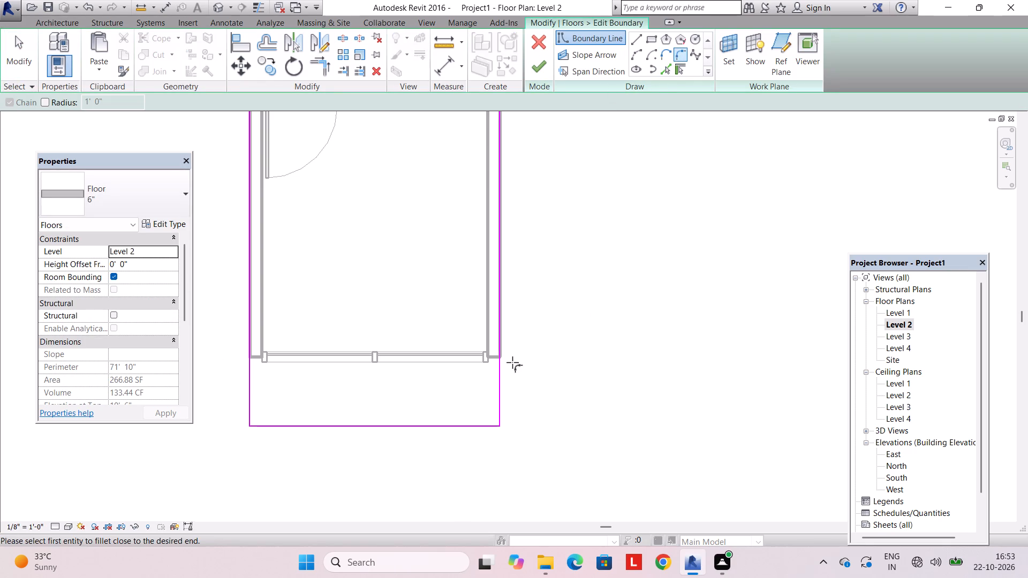
pyautogui.click(473, 425)
pyautogui.click(501, 414)
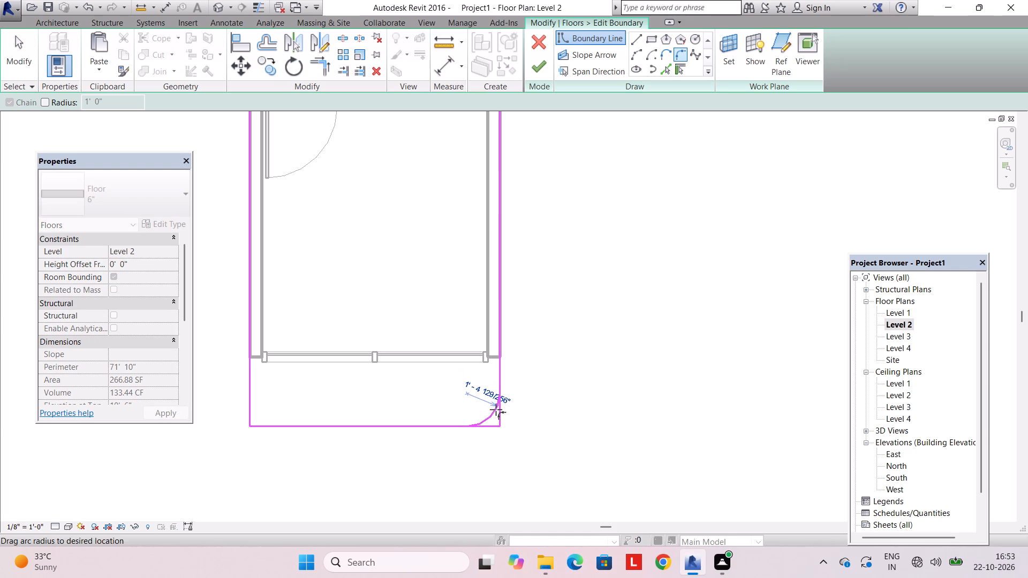
pyautogui.click(496, 409)
pyautogui.click(536, 75)
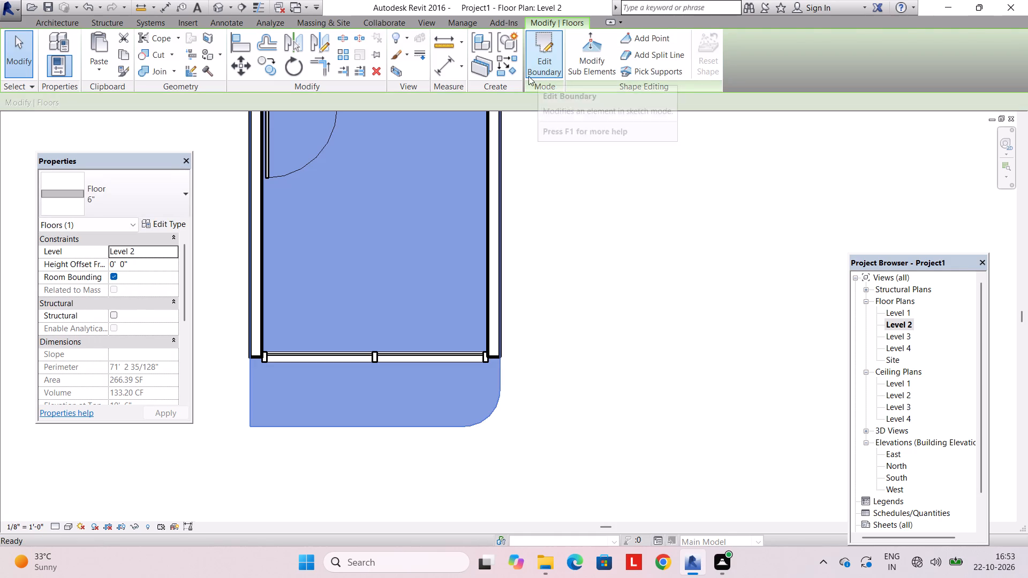
pyautogui.press('Escape')
# In 3D, set the unconnected height of the three 4" Level 2 partition walls to 10'.
pyautogui.click(429, 21)
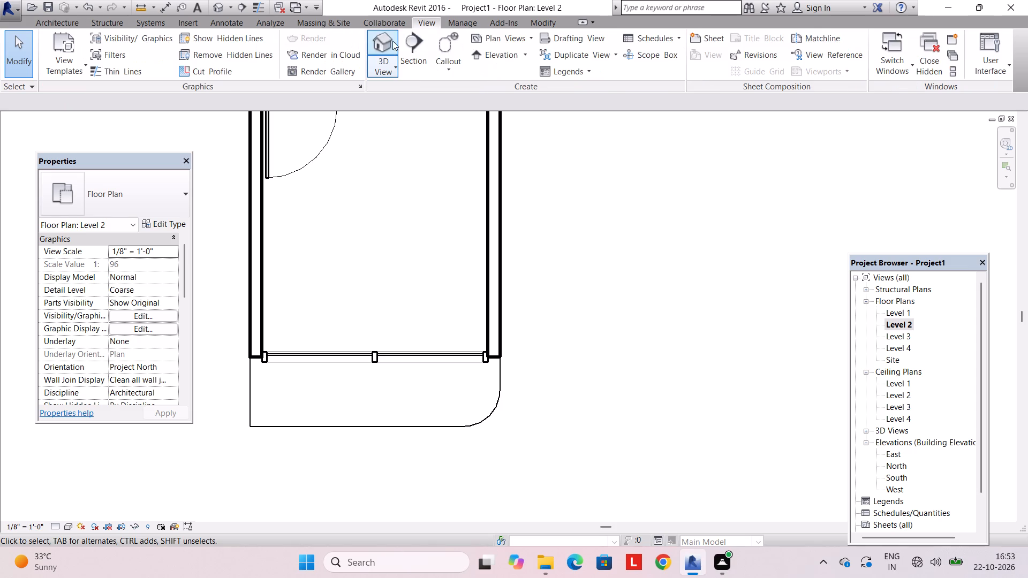
pyautogui.click(373, 41)
pyautogui.moveTo(454, 225); pyautogui.dragTo(400, 87, button='middle')
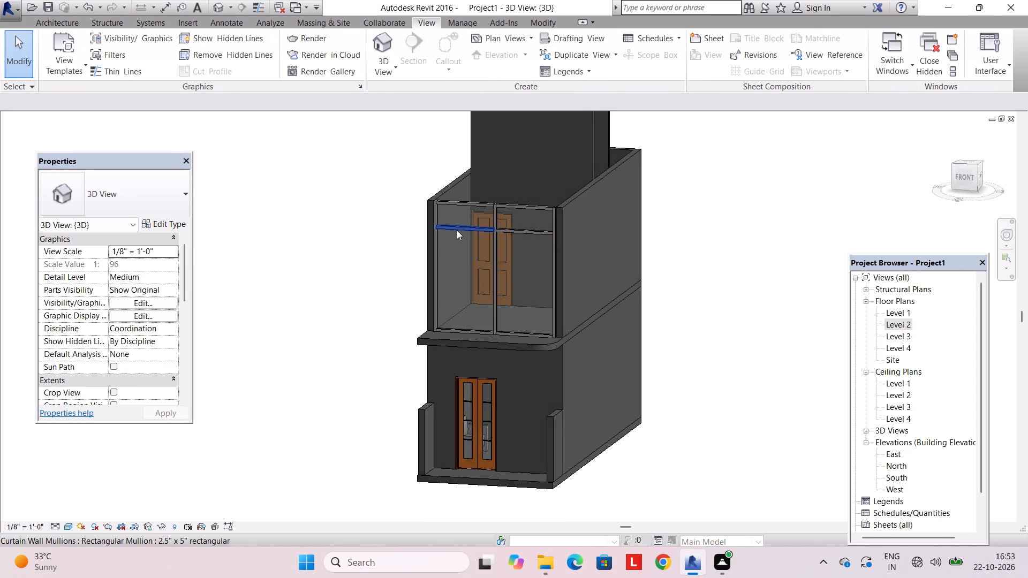
pyautogui.keyDown('shift'); pyautogui.moveTo(457, 227); pyautogui.dragTo(476, 316, button='middle'); pyautogui.keyUp('shift')
pyautogui.moveTo(526, 146); pyautogui.dragTo(511, 280, button='middle')
pyautogui.click(525, 202)
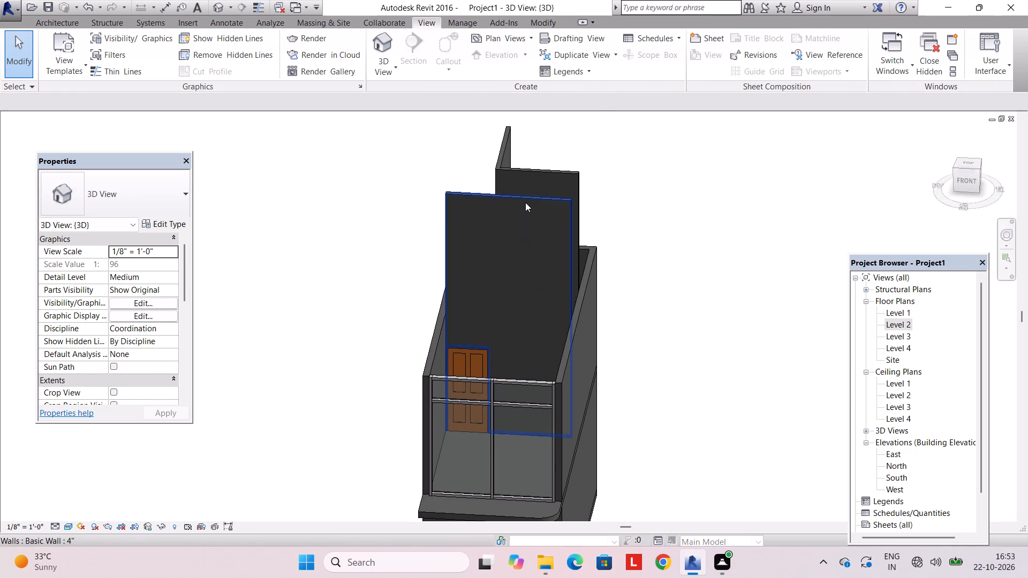
pyautogui.keyDown('ctrl'); pyautogui.click(525, 173); pyautogui.keyUp('ctrl')
pyautogui.keyDown('ctrl'); pyautogui.click(502, 150); pyautogui.keyUp('ctrl')
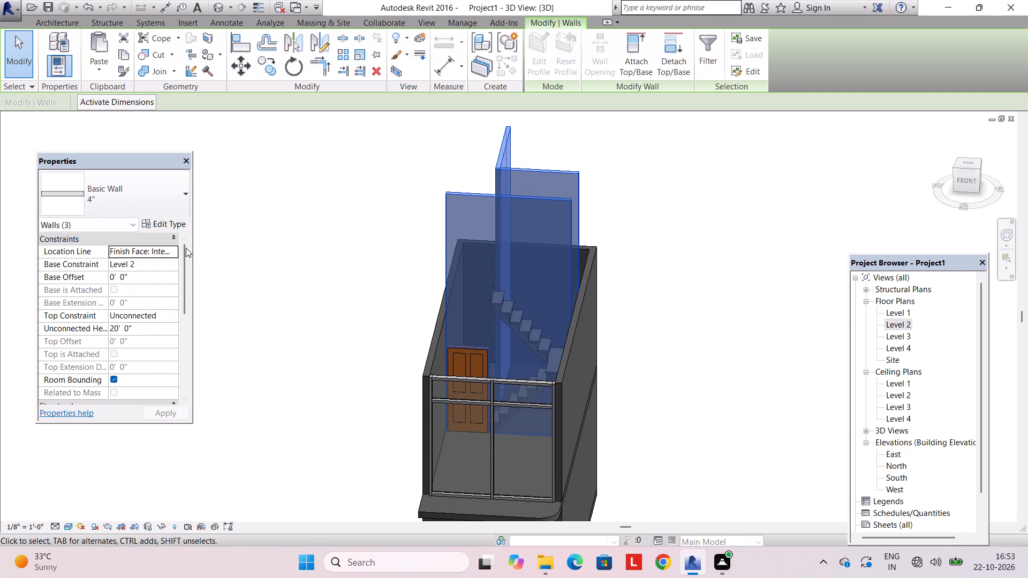
pyautogui.click(140, 334)
pyautogui.write("10'")
pyautogui.press('Return')
pyautogui.press('Return')
pyautogui.press('Escape')
pyautogui.press('Escape')
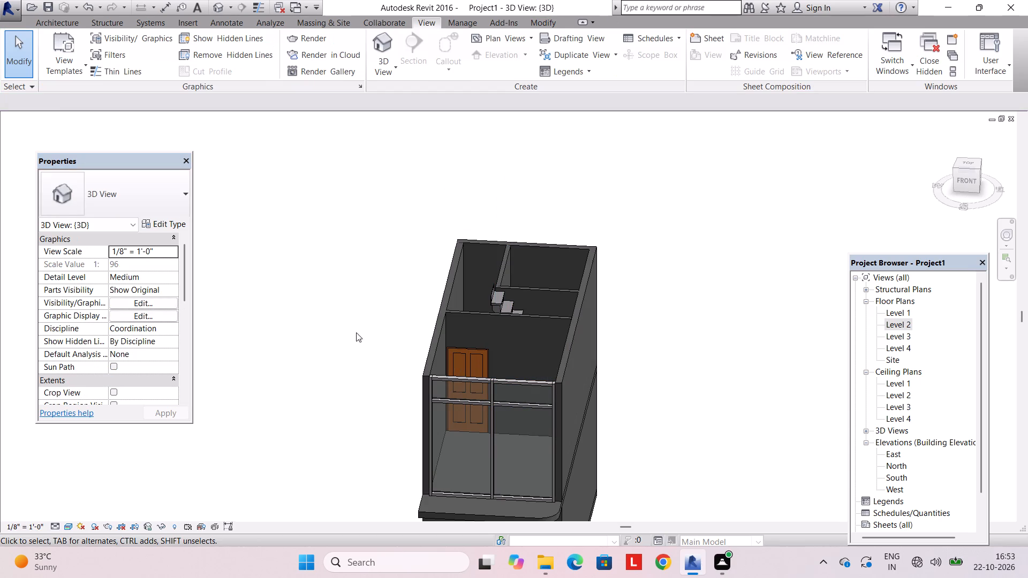
# Examine the second-storey rooms, stair, partitions and front facade from several sides in 3D.
pyautogui.keyDown('shift'); pyautogui.moveTo(437, 335); pyautogui.dragTo(449, 466, button='middle'); pyautogui.keyUp('shift')
pyautogui.keyDown('shift'); pyautogui.moveTo(450, 374); pyautogui.dragTo(563, 486, button='middle'); pyautogui.keyUp('shift')
pyautogui.keyDown('shift'); pyautogui.moveTo(438, 446); pyautogui.dragTo(528, 437, button='middle'); pyautogui.keyUp('shift')
pyautogui.moveTo(346, 439); pyautogui.dragTo(403, 369, button='middle')
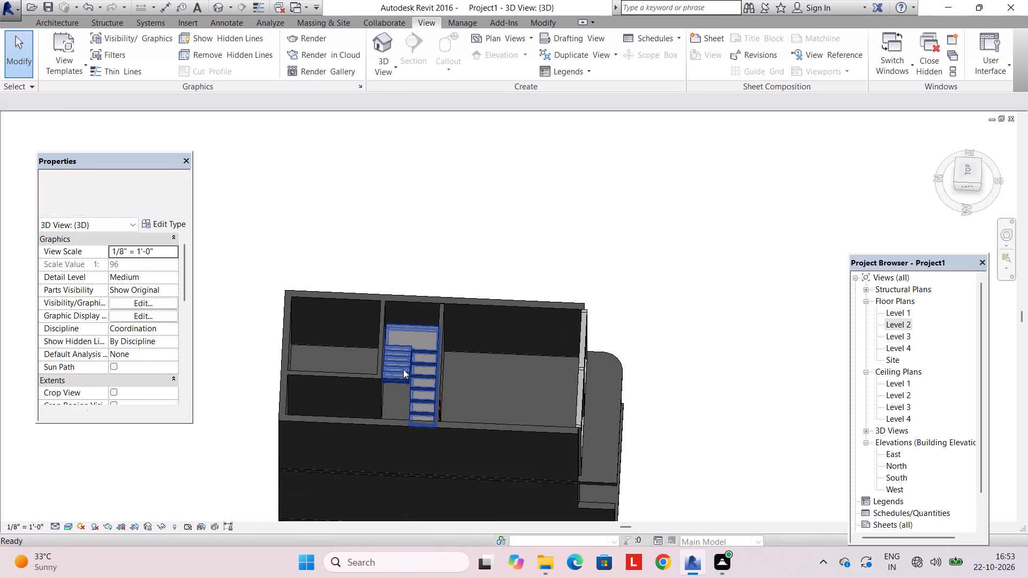
pyautogui.keyDown('shift'); pyautogui.moveTo(382, 408); pyautogui.dragTo(441, 415, button='middle'); pyautogui.keyUp('shift')
pyautogui.moveTo(448, 422); pyautogui.dragTo(457, 351, button='middle')
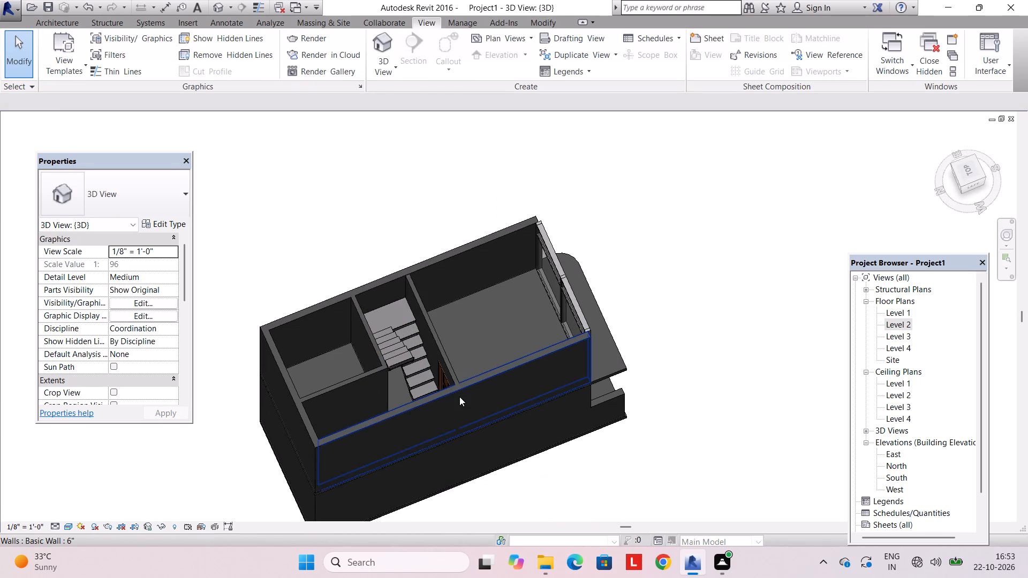
pyautogui.moveTo(460, 398); pyautogui.dragTo(406, 279, button='middle')
pyautogui.scroll(-2, 463, 282)
pyautogui.keyDown('shift'); pyautogui.moveTo(462, 300); pyautogui.dragTo(449, 355, button='middle'); pyautogui.keyUp('shift')
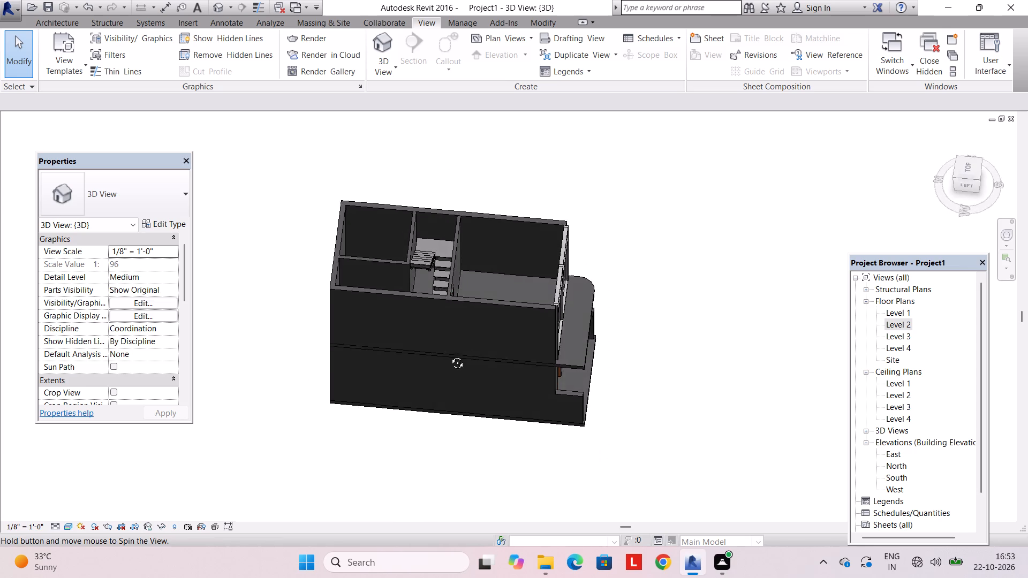
pyautogui.keyDown('shift'); pyautogui.moveTo(449, 355); pyautogui.dragTo(334, 256, button='middle'); pyautogui.keyUp('shift')
pyautogui.scroll(1, 455, 310)
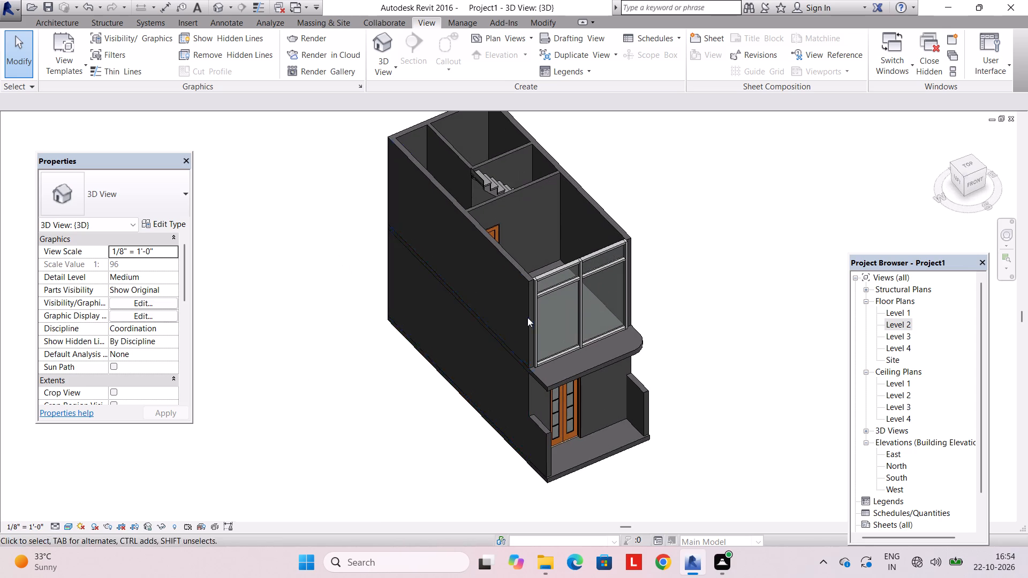
pyautogui.keyDown('shift'); pyautogui.scroll(1, 528, 317); pyautogui.keyUp('shift')
pyautogui.keyDown('shift'); pyautogui.moveTo(528, 315); pyautogui.dragTo(443, 204, button='middle'); pyautogui.keyUp('shift')
pyautogui.scroll(-4, 515, 246)
pyautogui.moveTo(515, 248); pyautogui.dragTo(503, 330, button='middle')
pyautogui.keyDown('shift'); pyautogui.moveTo(503, 329); pyautogui.dragTo(503, 280, button='middle'); pyautogui.keyUp('shift')
pyautogui.scroll(5, 505, 291)
pyautogui.moveTo(513, 292); pyautogui.dragTo(556, 387, button='middle')
pyautogui.keyDown('shift'); pyautogui.moveTo(486, 285); pyautogui.dragTo(485, 298, button='middle'); pyautogui.keyUp('shift')
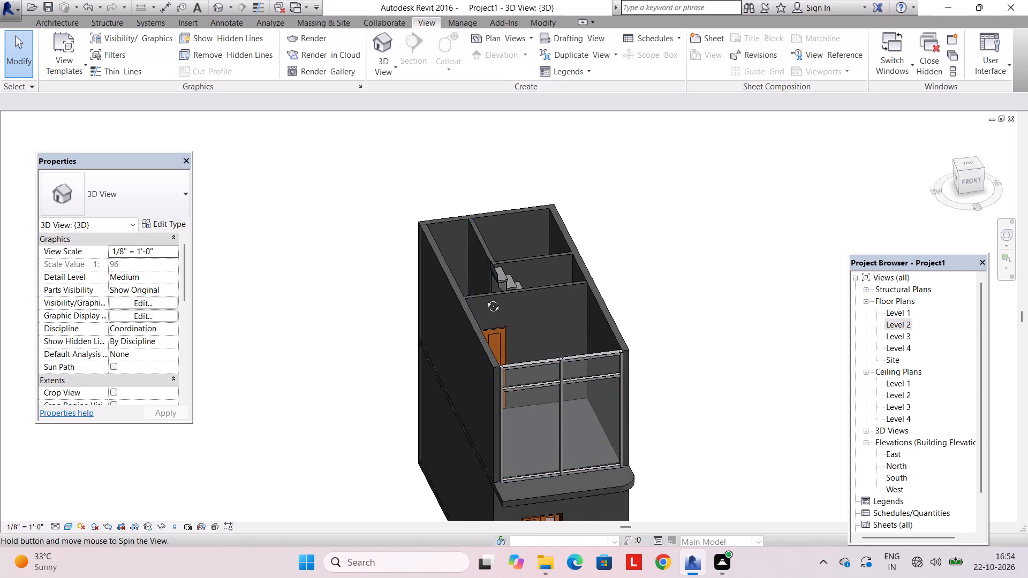
pyautogui.keyDown('shift'); pyautogui.moveTo(485, 298); pyautogui.dragTo(487, 422, button='middle'); pyautogui.keyUp('shift')
pyautogui.keyDown('shift'); pyautogui.moveTo(512, 287); pyautogui.dragTo(514, 438, button='middle'); pyautogui.keyUp('shift')
pyautogui.keyDown('shift'); pyautogui.moveTo(518, 372); pyautogui.dragTo(500, 282, button='middle'); pyautogui.keyUp('shift')
pyautogui.keyDown('shift'); pyautogui.moveTo(494, 272); pyautogui.dragTo(491, 267, button='middle'); pyautogui.keyUp('shift')
pyautogui.scroll(2, 543, 326)
pyautogui.keyDown('shift'); pyautogui.moveTo(542, 326); pyautogui.dragTo(489, 220, button='middle'); pyautogui.keyUp('shift')
pyautogui.moveTo(501, 273); pyautogui.dragTo(481, 229, button='middle')
pyautogui.keyDown('shift'); pyautogui.moveTo(517, 297); pyautogui.dragTo(508, 217, button='middle'); pyautogui.keyUp('shift')
pyautogui.scroll(-3, 512, 313)
pyautogui.keyDown('shift'); pyautogui.moveTo(513, 321); pyautogui.dragTo(513, 250, button='middle'); pyautogui.keyUp('shift')
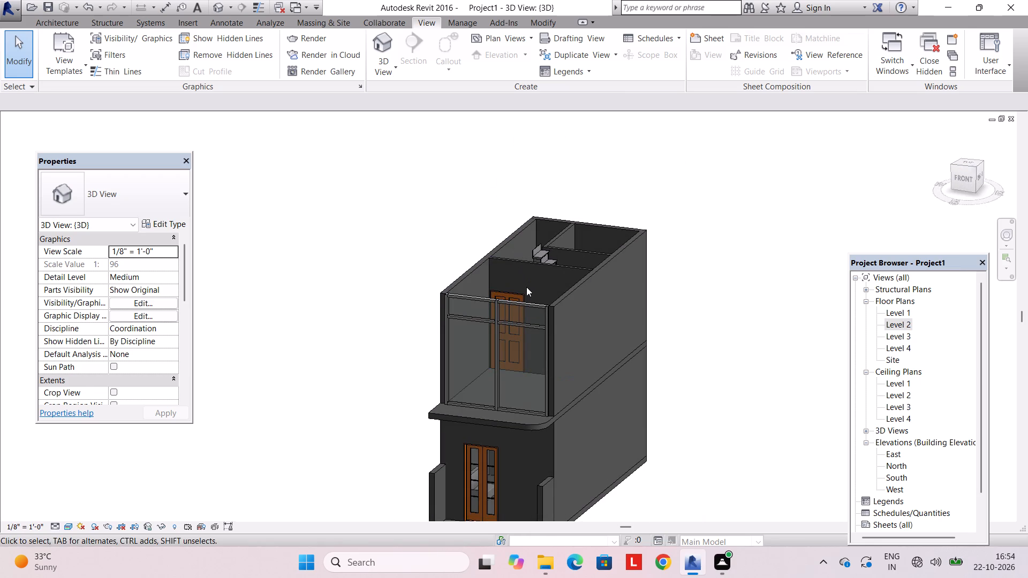
pyautogui.moveTo(539, 294); pyautogui.dragTo(579, 300, button='middle')
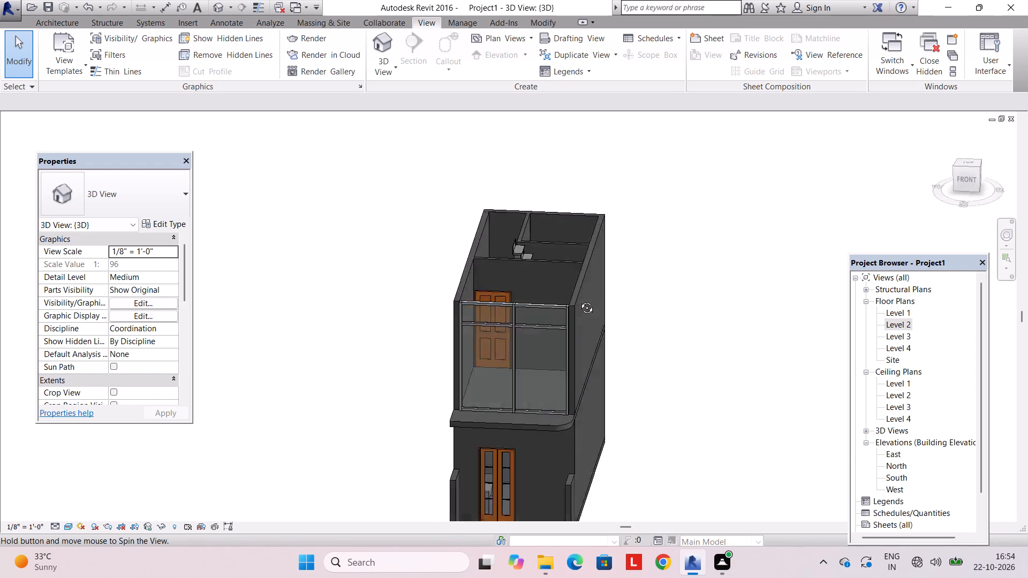
pyautogui.moveTo(579, 300); pyautogui.dragTo(589, 275, button='middle')
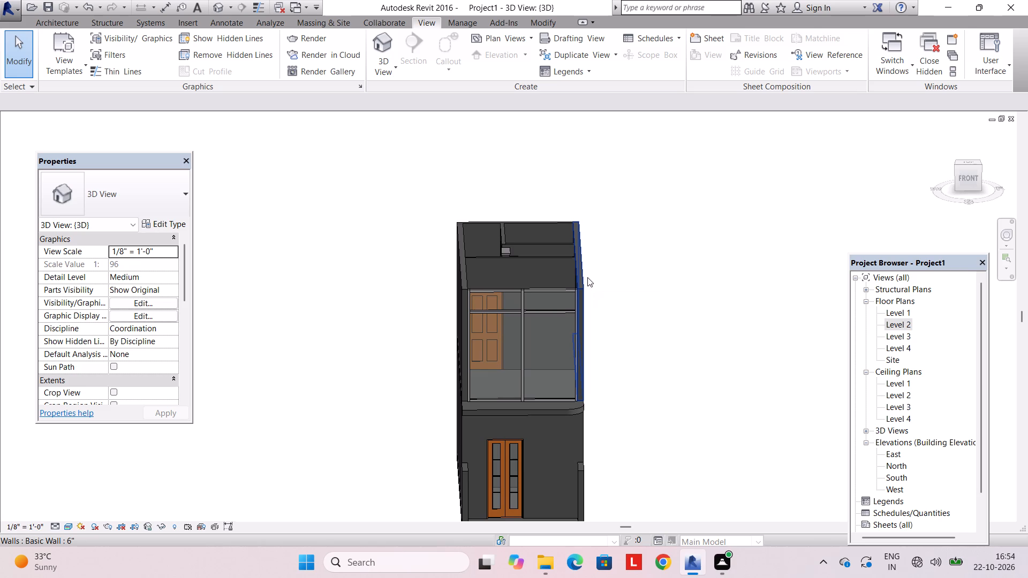
# On the Level 1 plan, nudge the front double entrance door toward the sofa-side wall until its centre is 3'-0" from that wall.
pyautogui.doubleClick(892, 310)
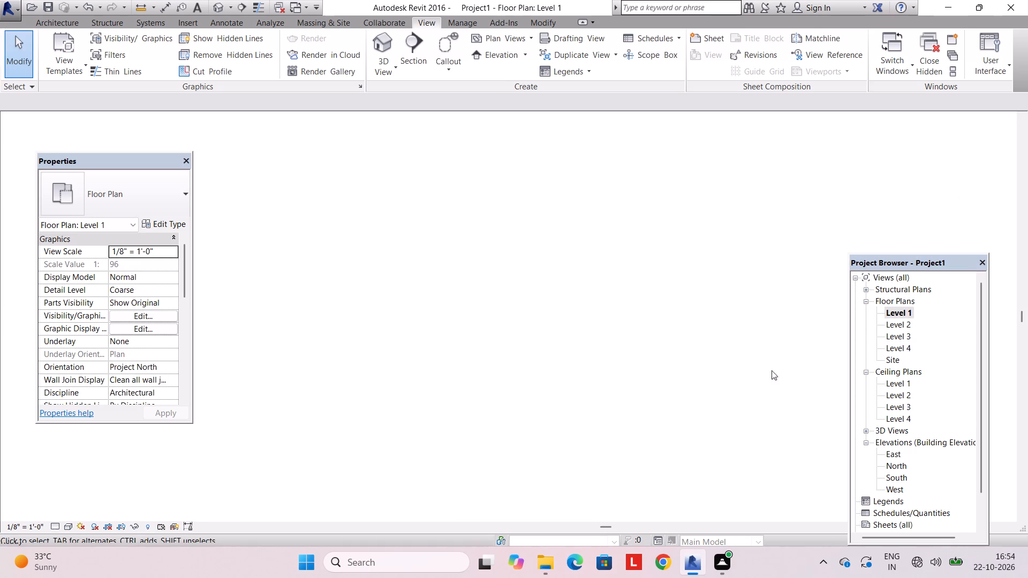
pyautogui.scroll(-2, 472, 514)
pyautogui.moveTo(463, 488); pyautogui.dragTo(458, 453, button='middle')
pyautogui.scroll(5, 456, 451)
pyautogui.click(457, 430)
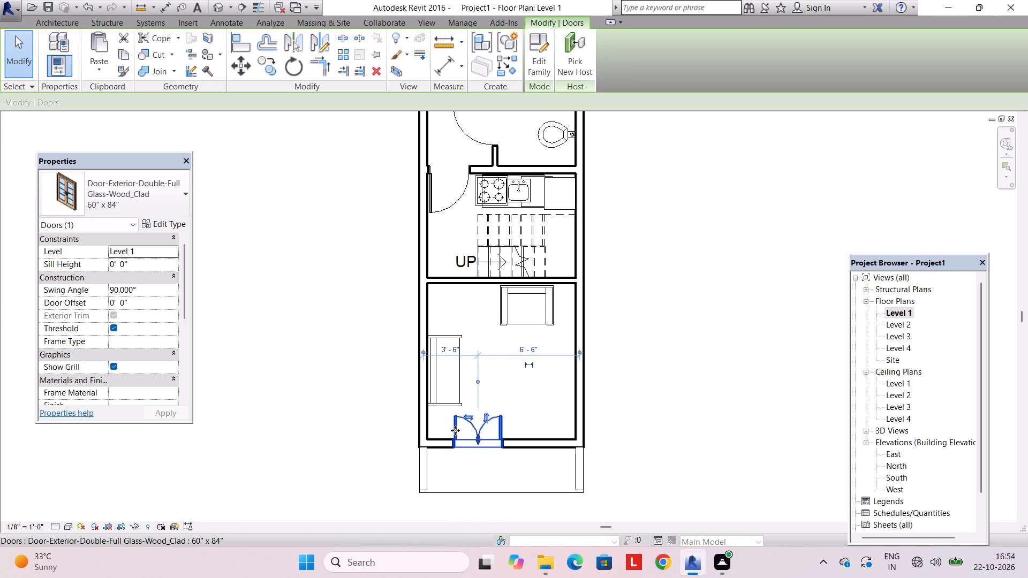
pyautogui.scroll(6, 455, 431)
pyautogui.press('Left')
pyautogui.press('Left')
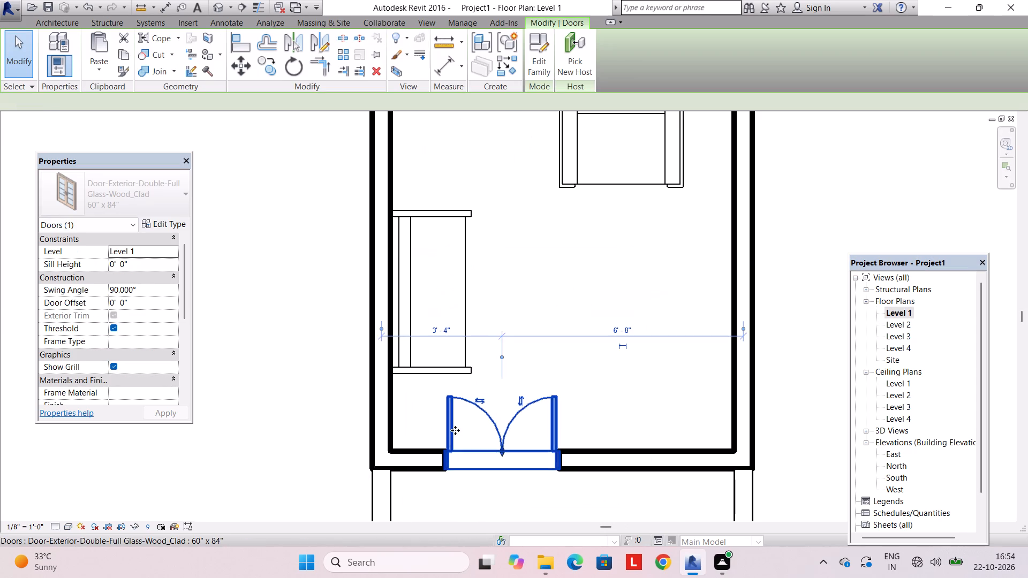
pyautogui.press('Left')
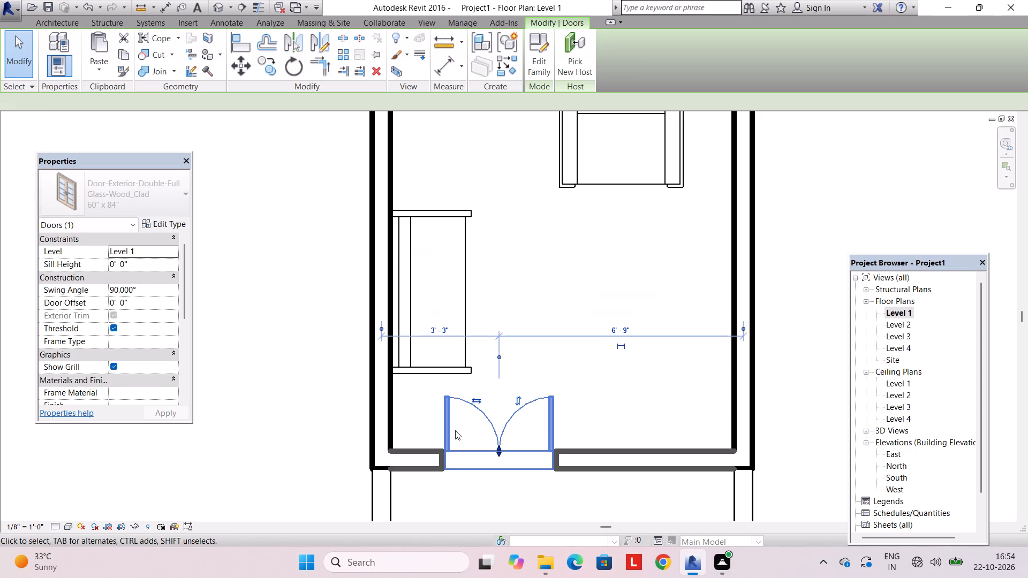
pyautogui.press('Left')
pyautogui.press('Left')
pyautogui.press('Left')
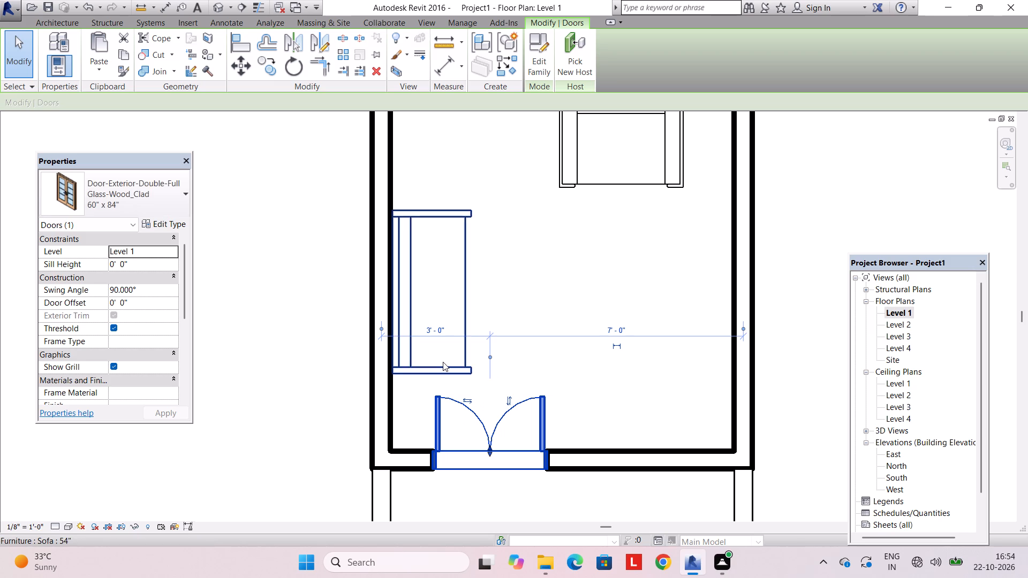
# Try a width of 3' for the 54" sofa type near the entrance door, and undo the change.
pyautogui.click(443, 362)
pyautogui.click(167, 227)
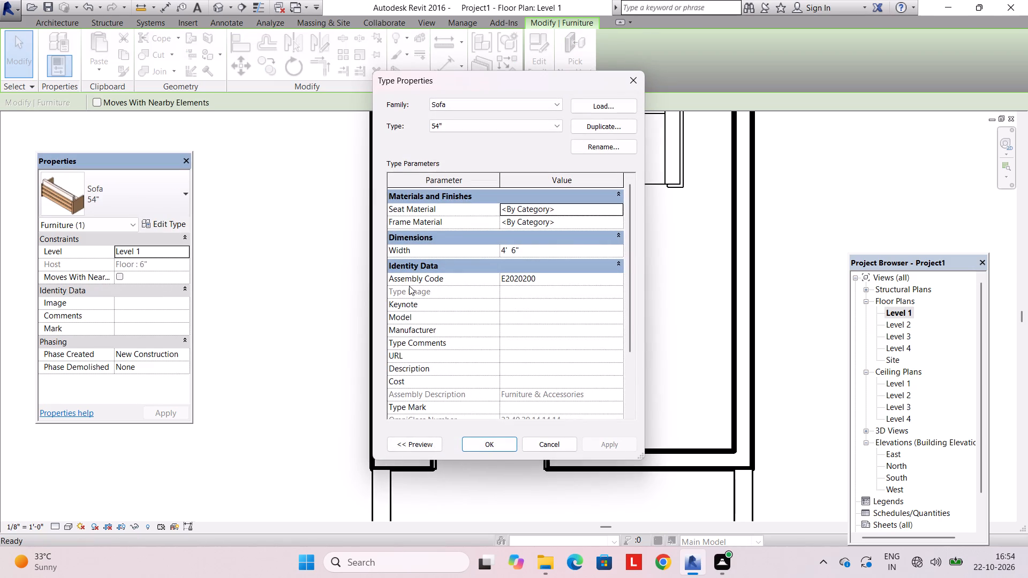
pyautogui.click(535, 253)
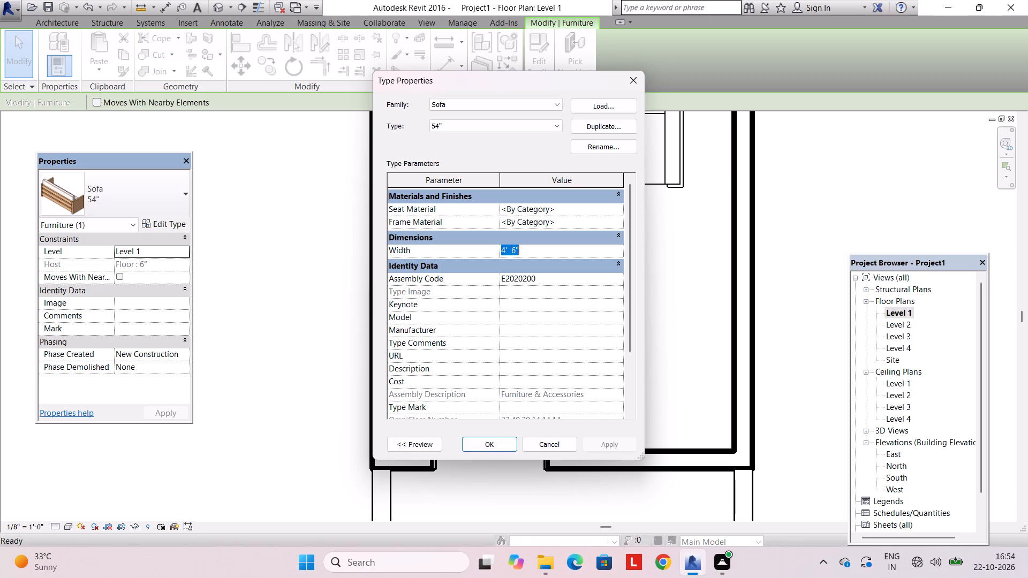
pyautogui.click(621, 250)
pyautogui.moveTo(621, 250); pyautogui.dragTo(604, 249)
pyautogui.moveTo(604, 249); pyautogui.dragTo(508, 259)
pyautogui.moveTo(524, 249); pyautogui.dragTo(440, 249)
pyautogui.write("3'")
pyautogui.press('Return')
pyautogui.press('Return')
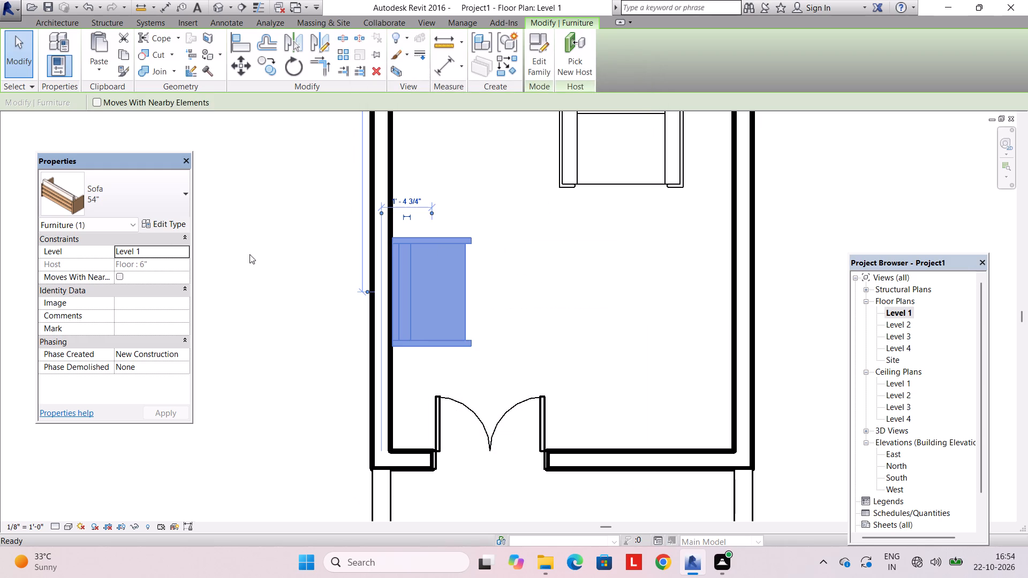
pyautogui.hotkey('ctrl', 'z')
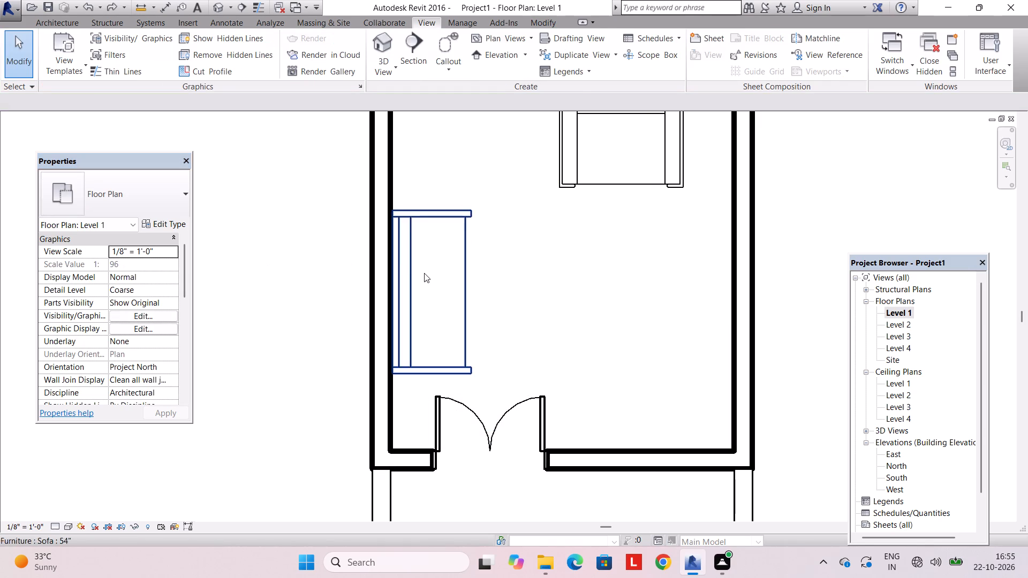
# Set the distance from the wall's inner face to the centre of the 54" sofa near the entrance to 1'.
pyautogui.click(415, 268)
pyautogui.scroll(3, 377, 210)
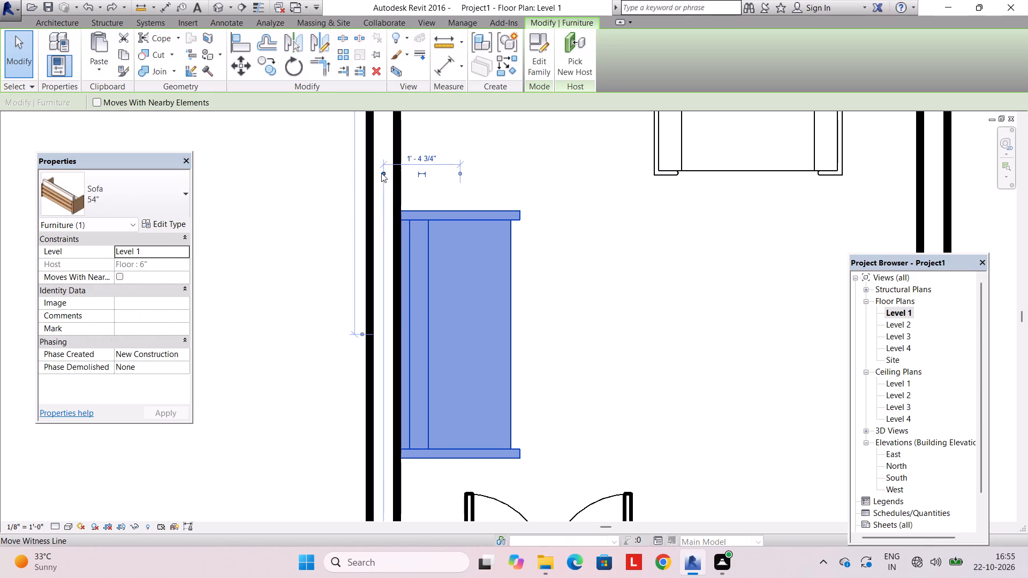
pyautogui.click(381, 172)
pyautogui.click(461, 174)
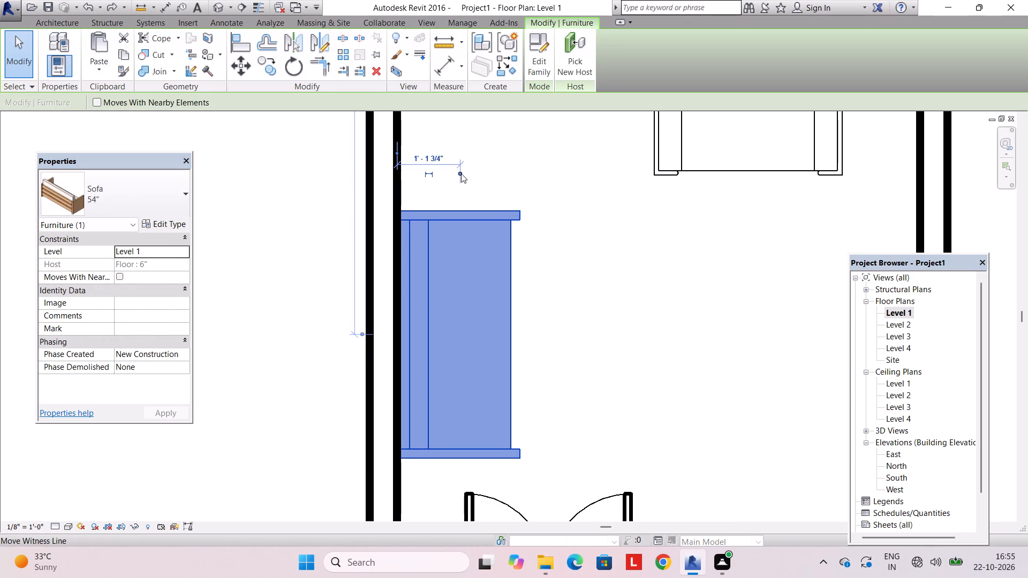
pyautogui.moveTo(461, 173); pyautogui.dragTo(508, 176)
pyautogui.scroll(-4, 471, 191)
pyautogui.moveTo(464, 203); pyautogui.dragTo(461, 242, button='middle')
pyautogui.scroll(2, 461, 242)
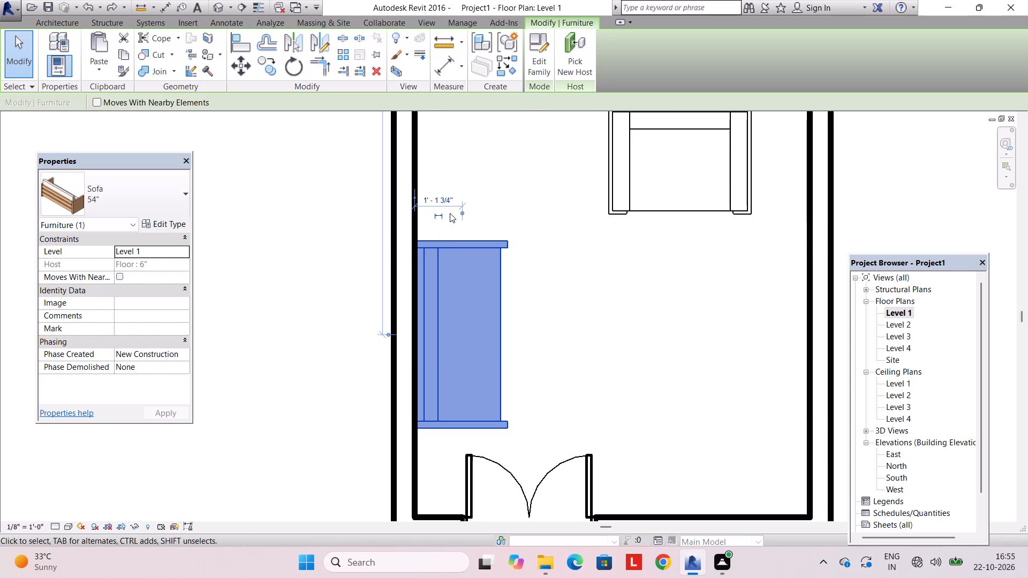
pyautogui.click(441, 199)
pyautogui.write("1'")
pyautogui.press('Return')
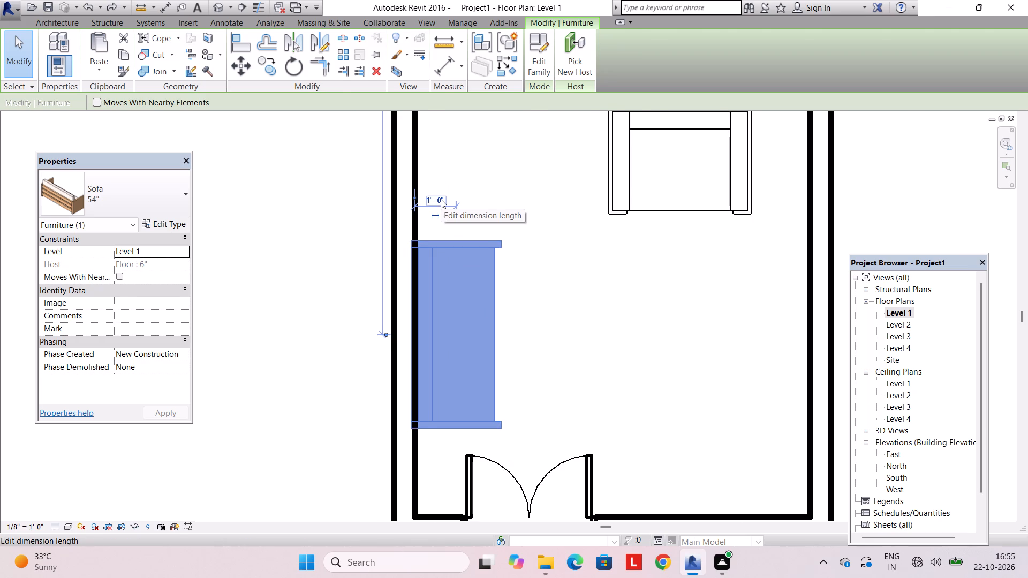
pyautogui.press('Escape')
# Nudge the sofa away from the wall until its centre is 1'-1 1/2" from the wall's inner face.
pyautogui.scroll(1, 440, 297)
pyautogui.click(433, 272)
pyautogui.press('Right')
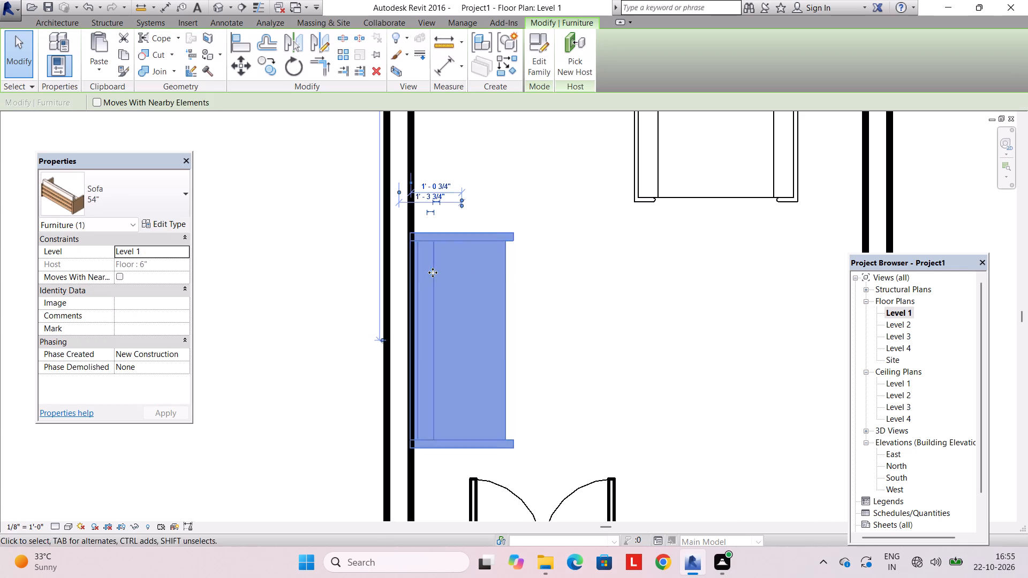
pyautogui.press('Right')
pyautogui.press('Right')
pyautogui.press('Left')
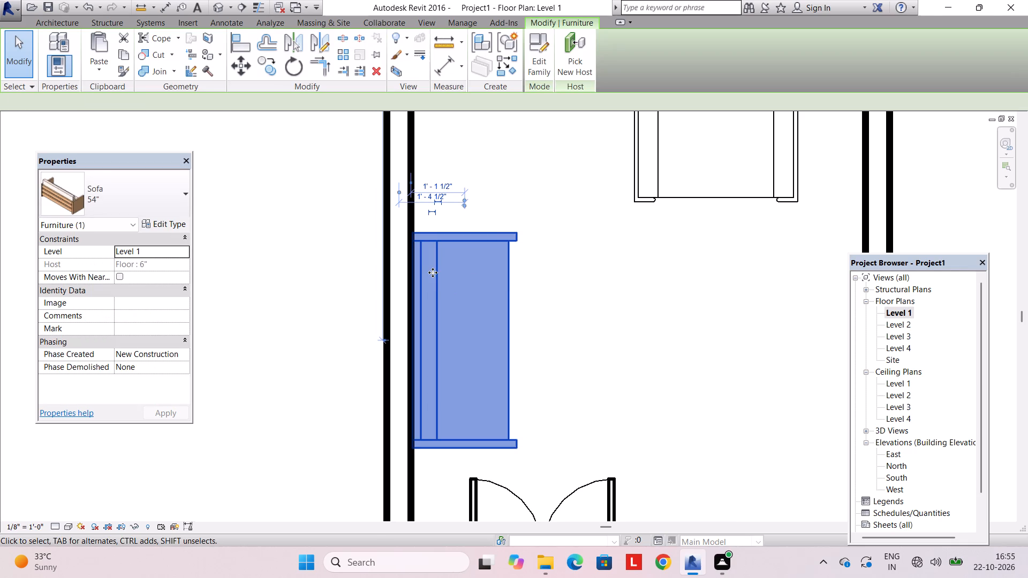
pyautogui.scroll(3, 441, 258)
pyautogui.scroll(-3, 441, 258)
pyautogui.scroll(2, 444, 203)
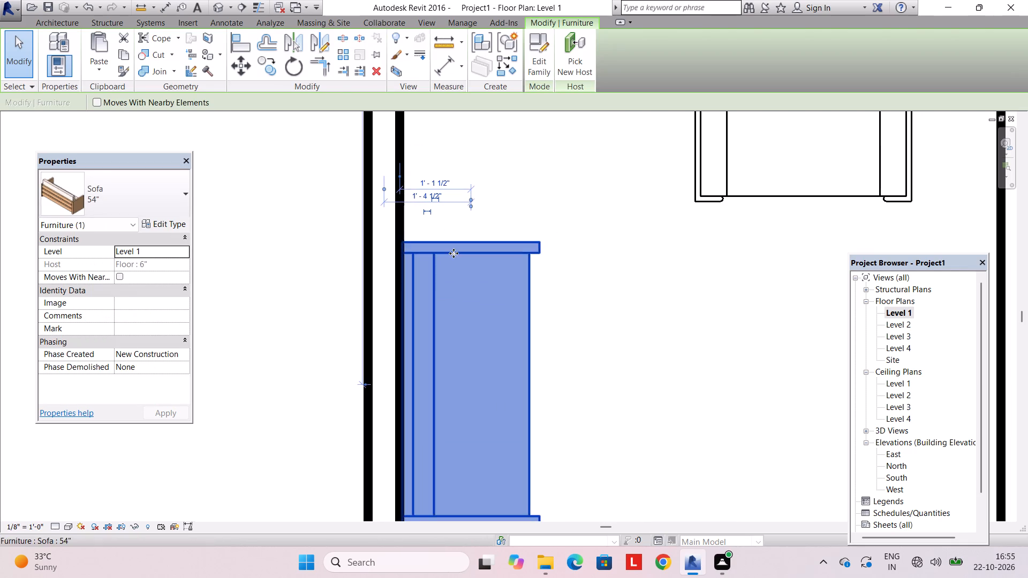
# Open the family of the 54" sofa for editing.
pyautogui.press('Escape')
pyautogui.click(458, 265)
pyautogui.click(458, 265)
pyautogui.click(459, 259)
pyautogui.click(460, 245)
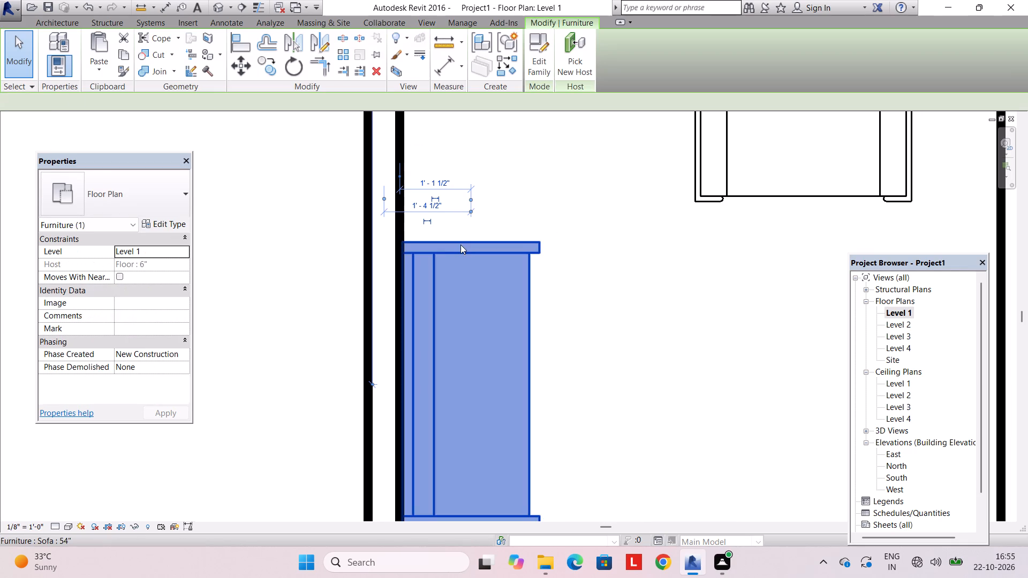
pyautogui.click(538, 67)
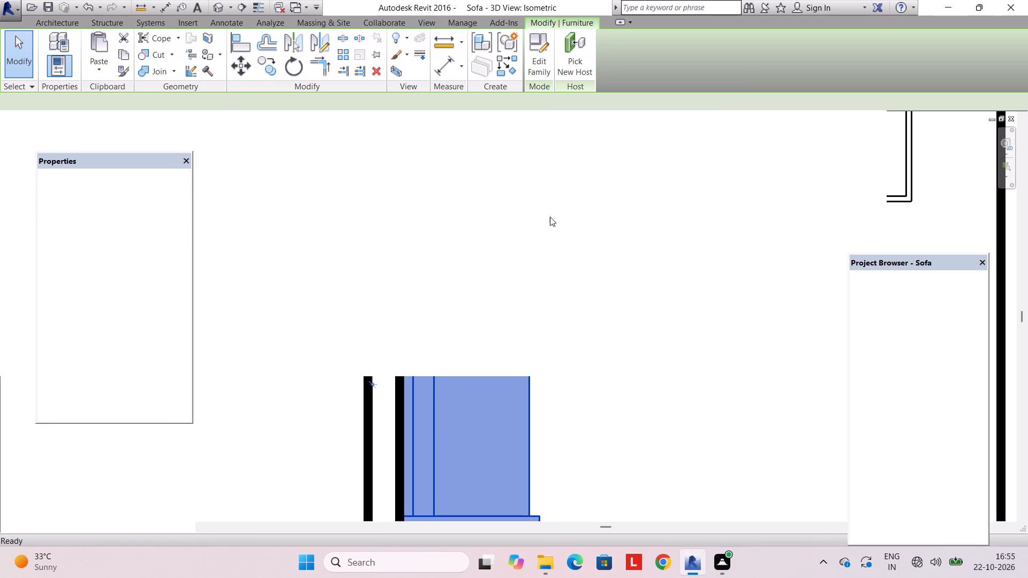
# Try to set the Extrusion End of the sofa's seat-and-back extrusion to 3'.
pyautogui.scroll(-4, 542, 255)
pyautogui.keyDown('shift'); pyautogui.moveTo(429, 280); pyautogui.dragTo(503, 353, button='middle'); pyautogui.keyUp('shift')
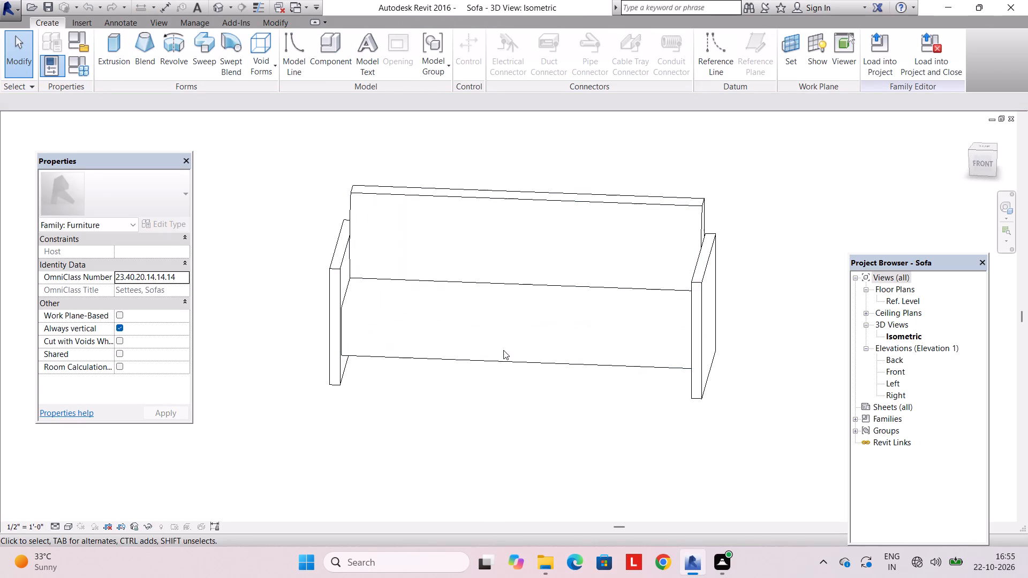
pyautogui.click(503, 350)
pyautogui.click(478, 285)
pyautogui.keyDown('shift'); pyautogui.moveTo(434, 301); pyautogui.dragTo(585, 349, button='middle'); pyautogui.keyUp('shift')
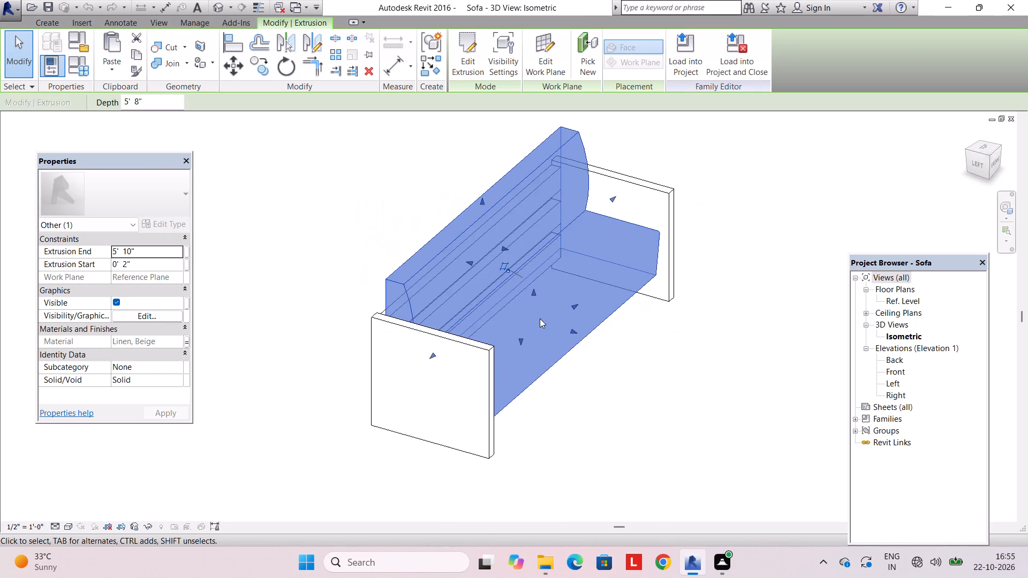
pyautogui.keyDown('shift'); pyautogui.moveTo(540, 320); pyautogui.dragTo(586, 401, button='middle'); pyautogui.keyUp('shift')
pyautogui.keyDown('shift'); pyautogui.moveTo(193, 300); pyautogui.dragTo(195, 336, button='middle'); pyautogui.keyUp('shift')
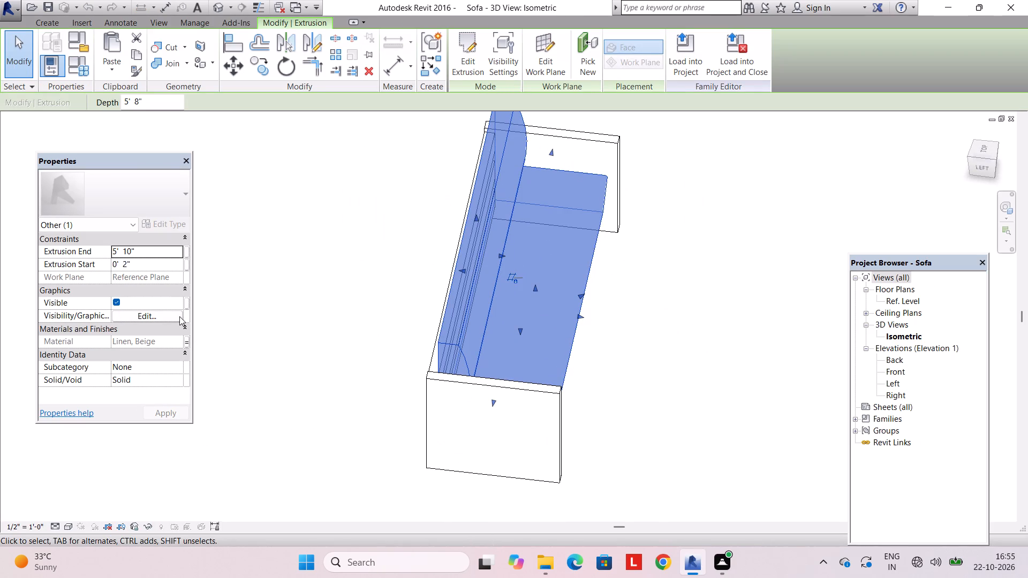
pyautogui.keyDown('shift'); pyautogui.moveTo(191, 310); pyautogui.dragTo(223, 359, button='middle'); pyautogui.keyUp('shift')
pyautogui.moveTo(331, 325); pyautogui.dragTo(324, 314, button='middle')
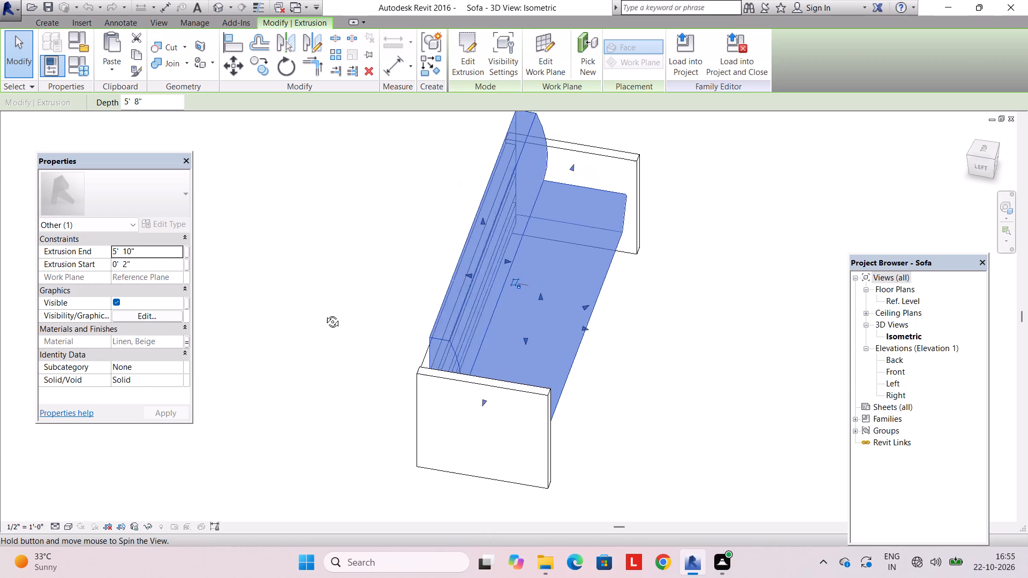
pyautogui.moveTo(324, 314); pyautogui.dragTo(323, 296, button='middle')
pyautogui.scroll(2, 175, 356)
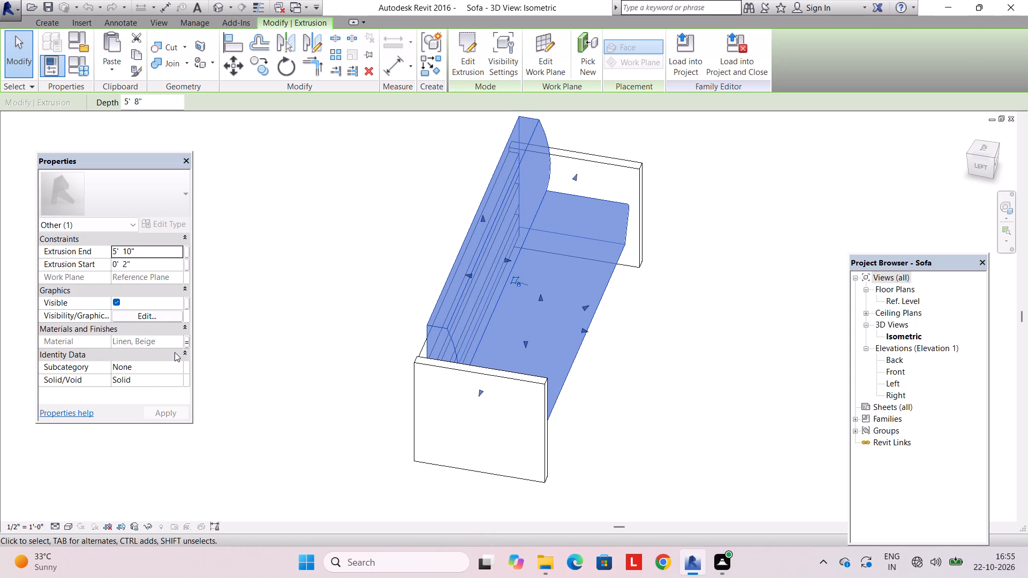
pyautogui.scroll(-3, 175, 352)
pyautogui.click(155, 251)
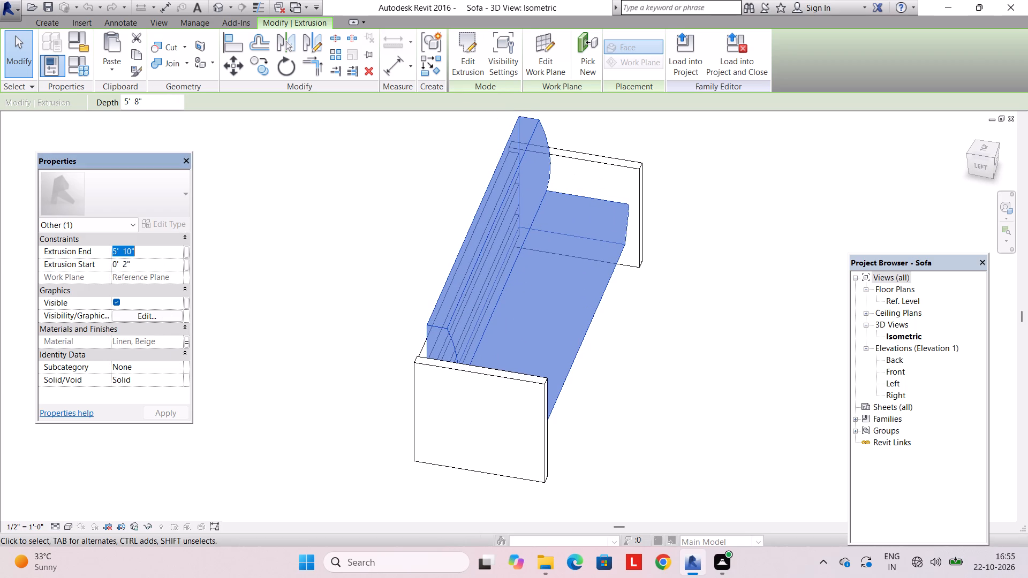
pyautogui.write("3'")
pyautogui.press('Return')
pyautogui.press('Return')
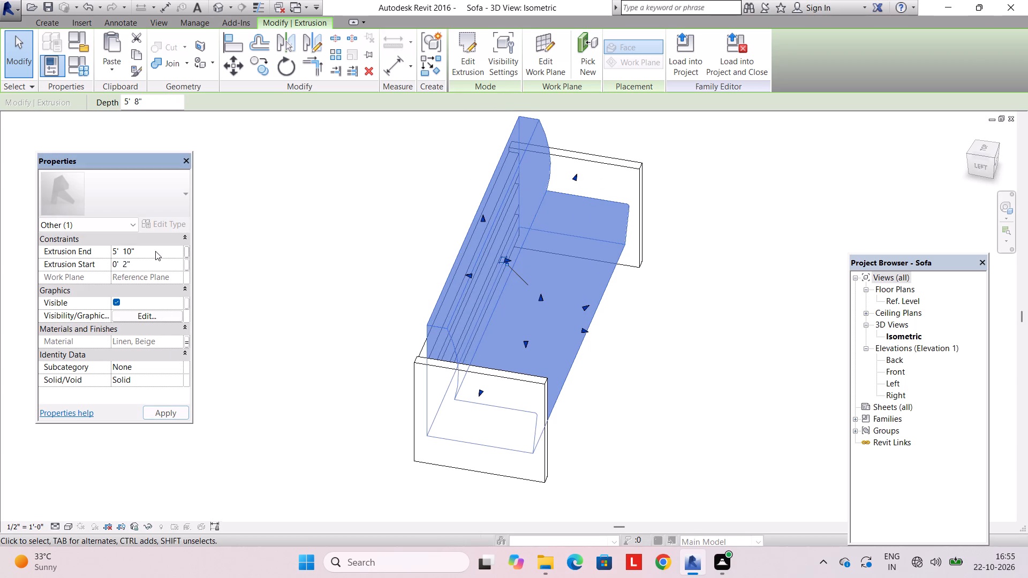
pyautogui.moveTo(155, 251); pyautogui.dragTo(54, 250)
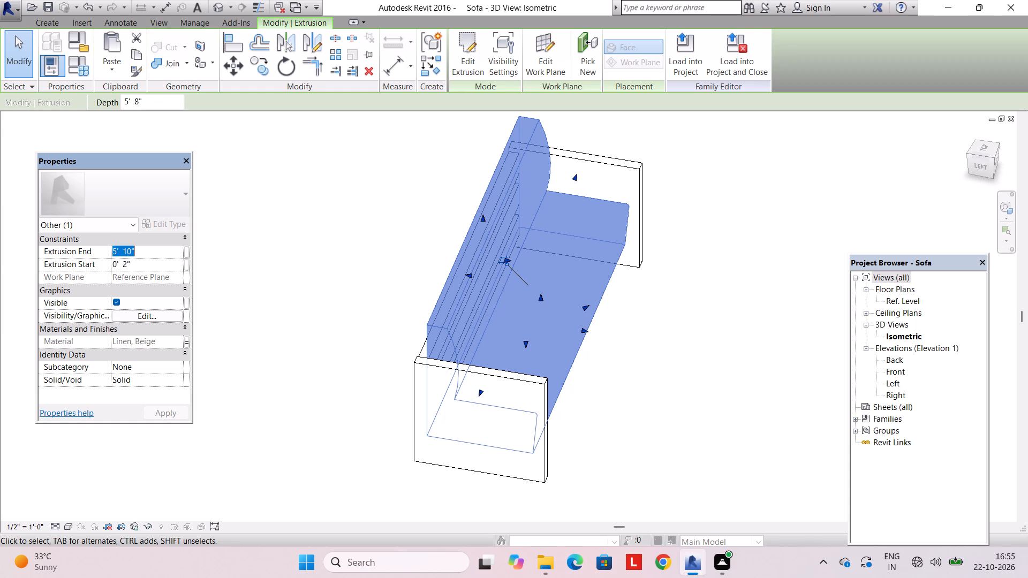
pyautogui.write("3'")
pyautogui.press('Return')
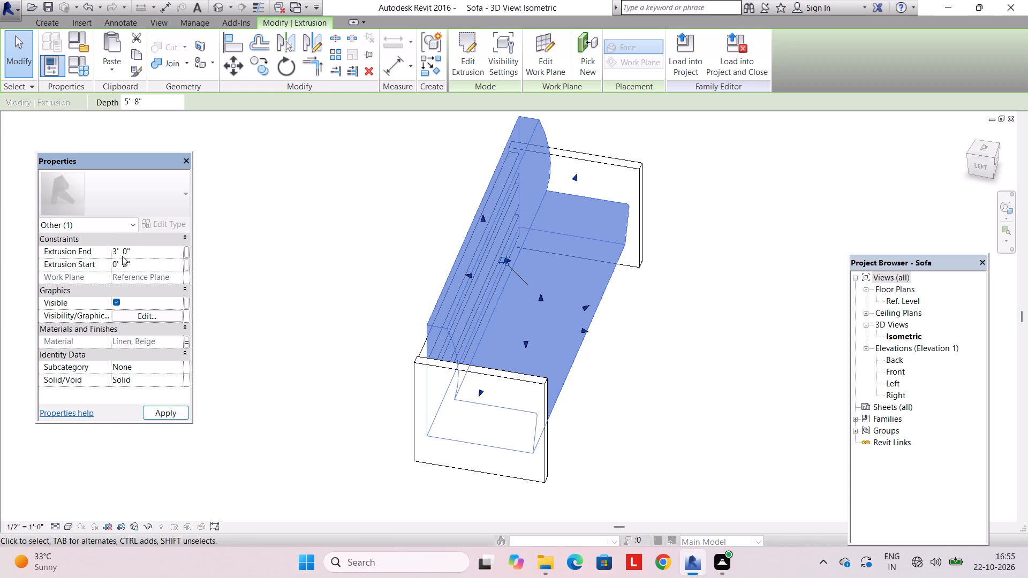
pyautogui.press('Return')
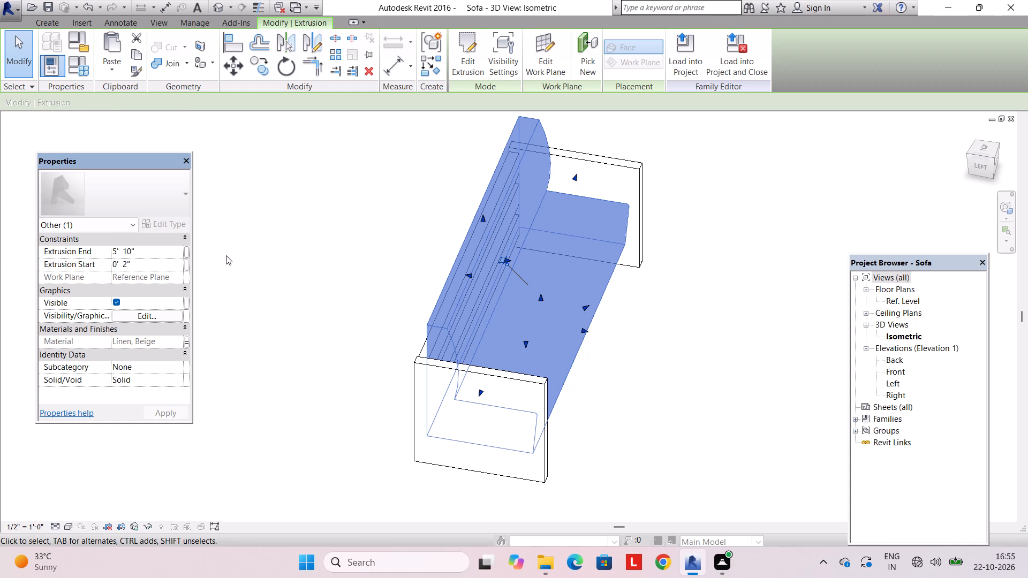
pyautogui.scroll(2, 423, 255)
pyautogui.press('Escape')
# Pull back the front face of the sofa's left-end arm so the arm is about 1'-9" front to back.
pyautogui.keyDown('shift'); pyautogui.moveTo(479, 294); pyautogui.dragTo(600, 164, button='middle'); pyautogui.keyUp('shift')
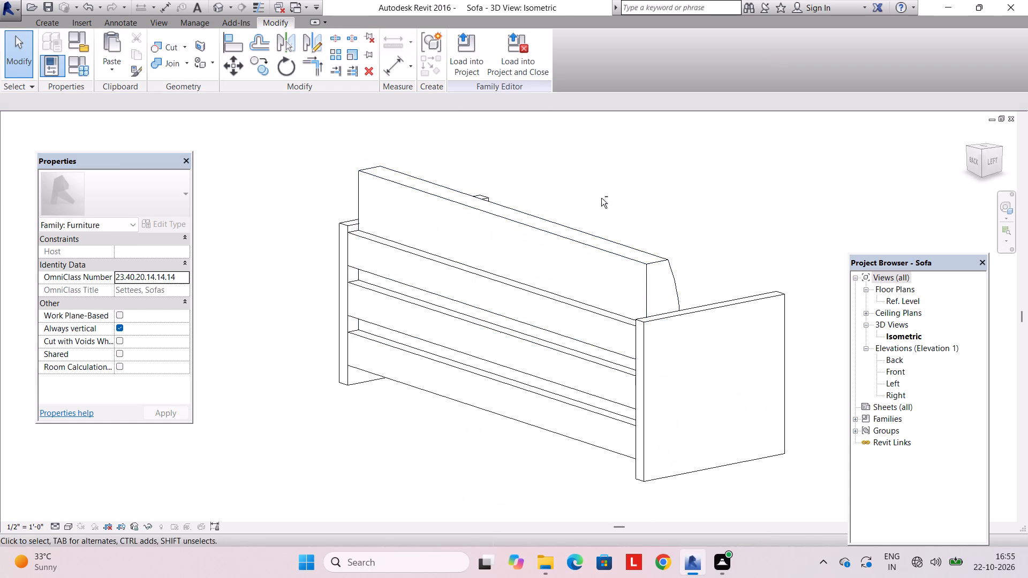
pyautogui.scroll(2, 620, 271)
pyautogui.keyDown('shift'); pyautogui.moveTo(630, 275); pyautogui.dragTo(345, 262, button='middle'); pyautogui.keyUp('shift')
pyautogui.scroll(-5, 345, 262)
pyautogui.click(394, 324)
pyautogui.click(400, 346)
pyautogui.keyDown('shift'); pyautogui.moveTo(378, 358); pyautogui.dragTo(515, 426, button='middle'); pyautogui.keyUp('shift')
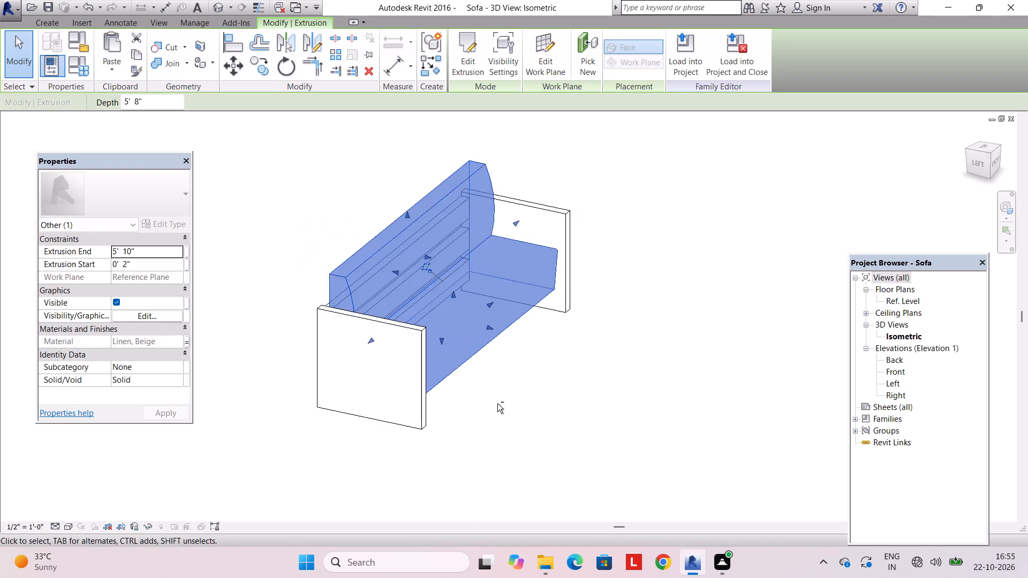
pyautogui.keyDown('shift'); pyautogui.moveTo(458, 379); pyautogui.dragTo(489, 463, button='middle'); pyautogui.keyUp('shift')
pyautogui.keyDown('shift'); pyautogui.moveTo(431, 360); pyautogui.dragTo(451, 431, button='middle'); pyautogui.keyUp('shift')
pyautogui.keyDown('shift'); pyautogui.moveTo(437, 361); pyautogui.dragTo(439, 397, button='middle'); pyautogui.keyUp('shift')
pyautogui.click(464, 408)
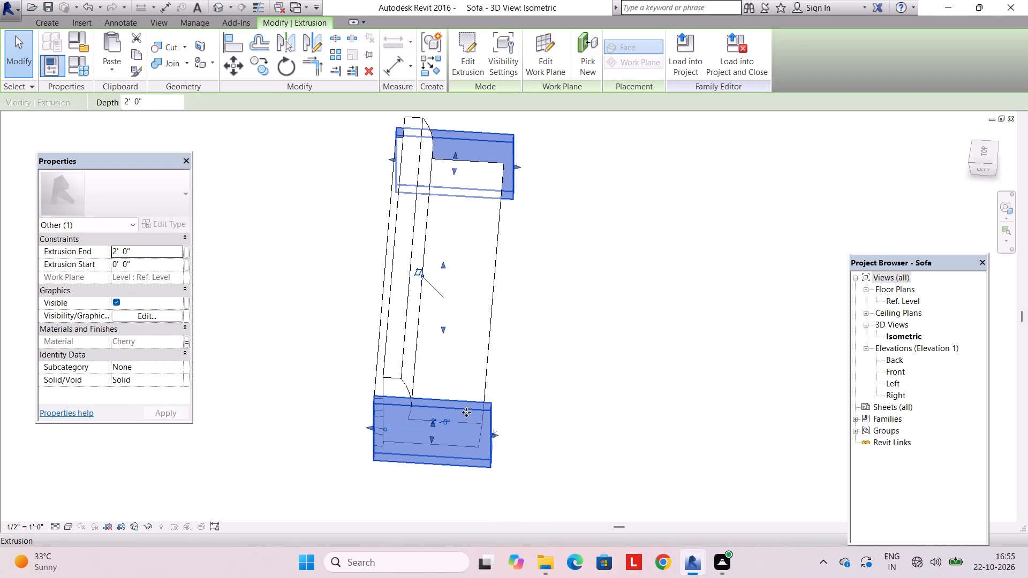
pyautogui.moveTo(493, 434); pyautogui.dragTo(473, 433)
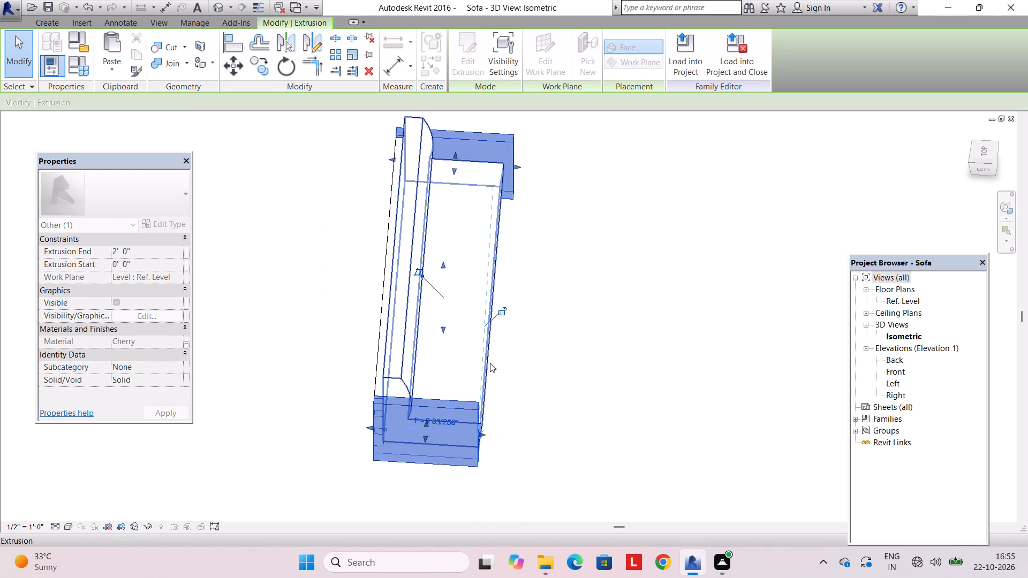
pyautogui.press('Escape')
# Pull back the front face of the sofa's right-end arm to match the other arm, about 1'-9" front to back.
pyautogui.moveTo(506, 309); pyautogui.dragTo(514, 408, button='middle')
pyautogui.click(502, 238)
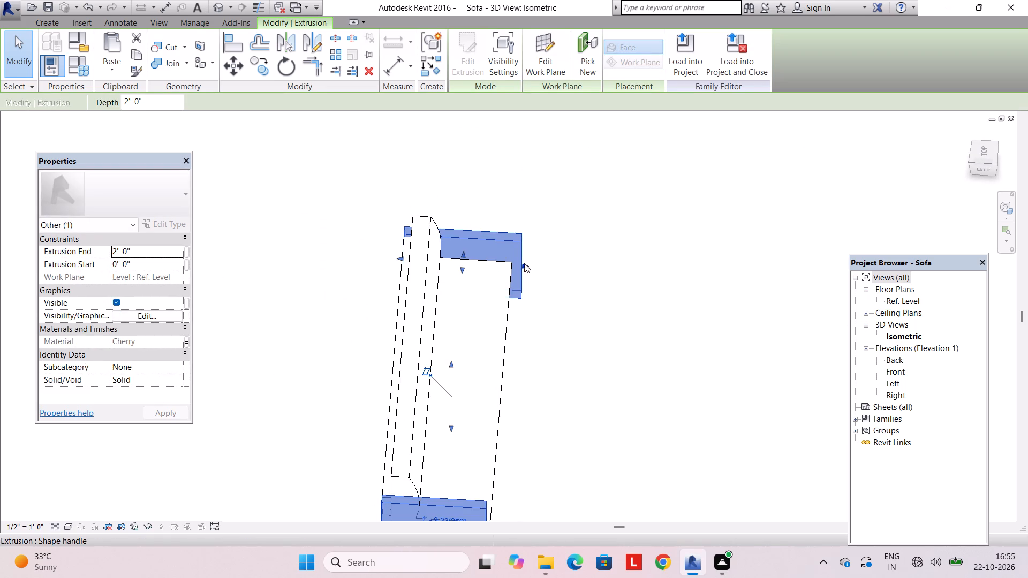
pyautogui.moveTo(524, 263); pyautogui.dragTo(503, 262)
pyautogui.press('Escape')
pyautogui.scroll(2, 510, 281)
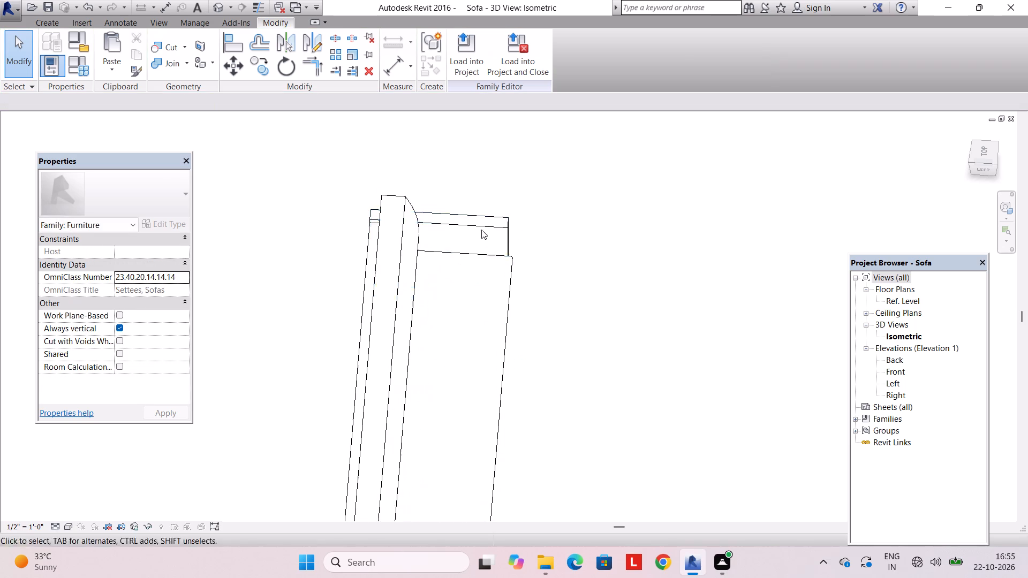
pyautogui.click(481, 224)
pyautogui.click(510, 256)
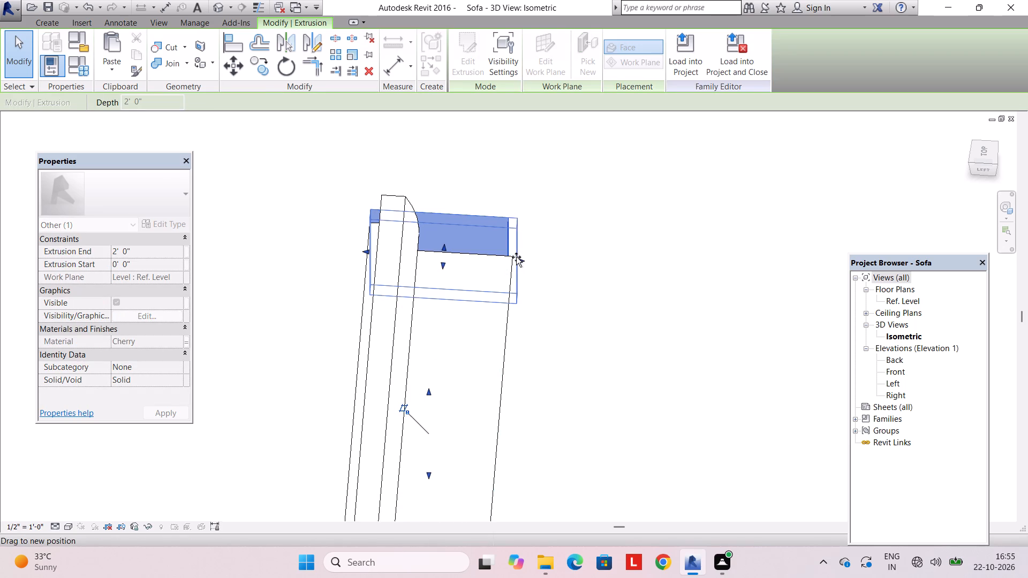
pyautogui.press('Escape')
# Load the edited Sofa family into Project1, overwriting the existing version and its parameter values.
pyautogui.keyDown('shift'); pyautogui.moveTo(532, 306); pyautogui.dragTo(281, 157, button='middle'); pyautogui.keyUp('shift')
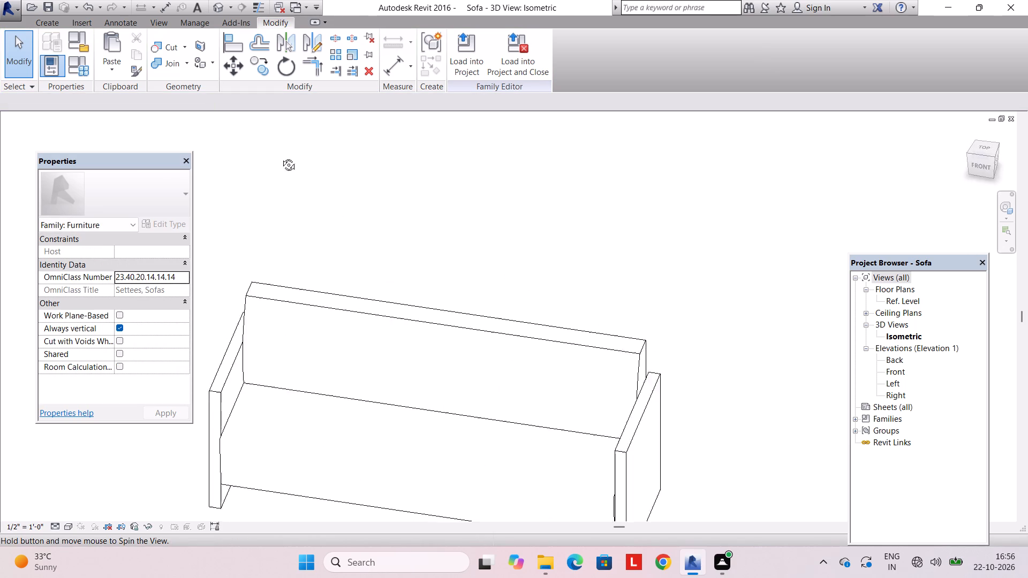
pyautogui.keyDown('shift'); pyautogui.moveTo(281, 157); pyautogui.dragTo(275, 151, button='middle'); pyautogui.keyUp('shift')
pyautogui.keyDown('shift'); pyautogui.moveTo(393, 296); pyautogui.dragTo(288, 222, button='middle'); pyautogui.keyUp('shift')
pyautogui.scroll(-4, 320, 256)
pyautogui.keyDown('shift'); pyautogui.moveTo(339, 284); pyautogui.dragTo(300, 262, button='middle'); pyautogui.keyUp('shift')
pyautogui.click(369, 301)
pyautogui.scroll(3, 359, 309)
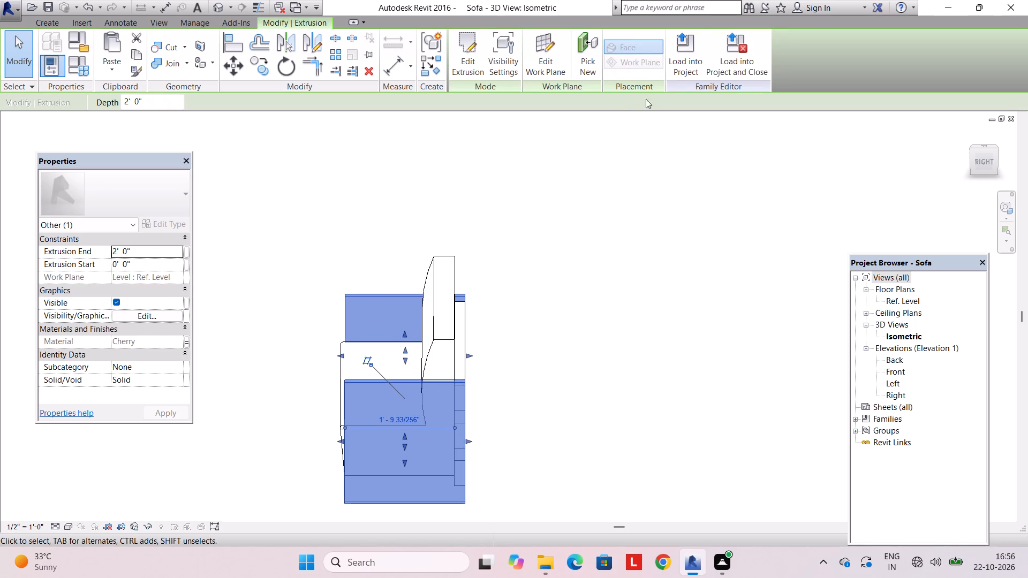
pyautogui.click(679, 59)
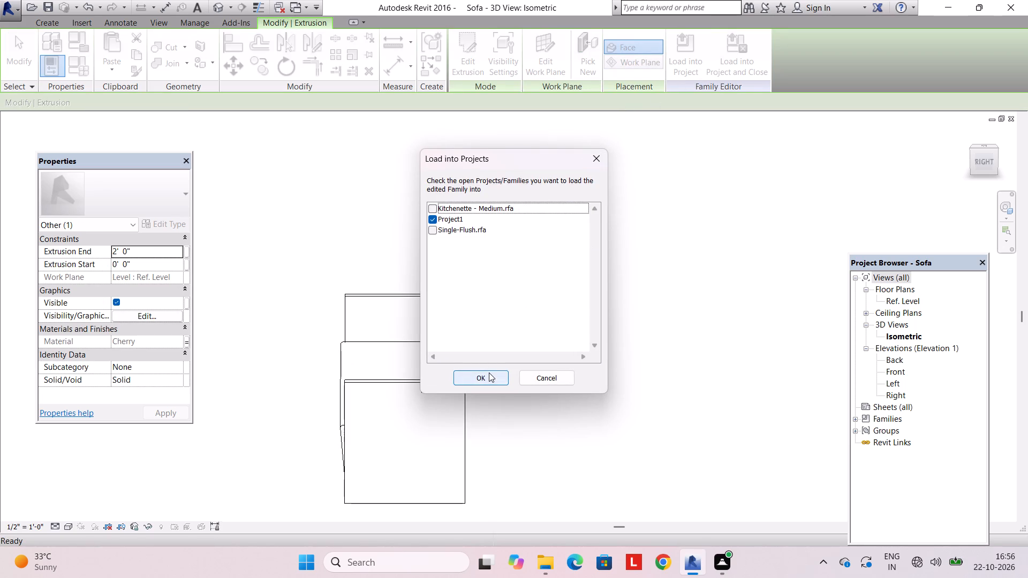
pyautogui.click(489, 372)
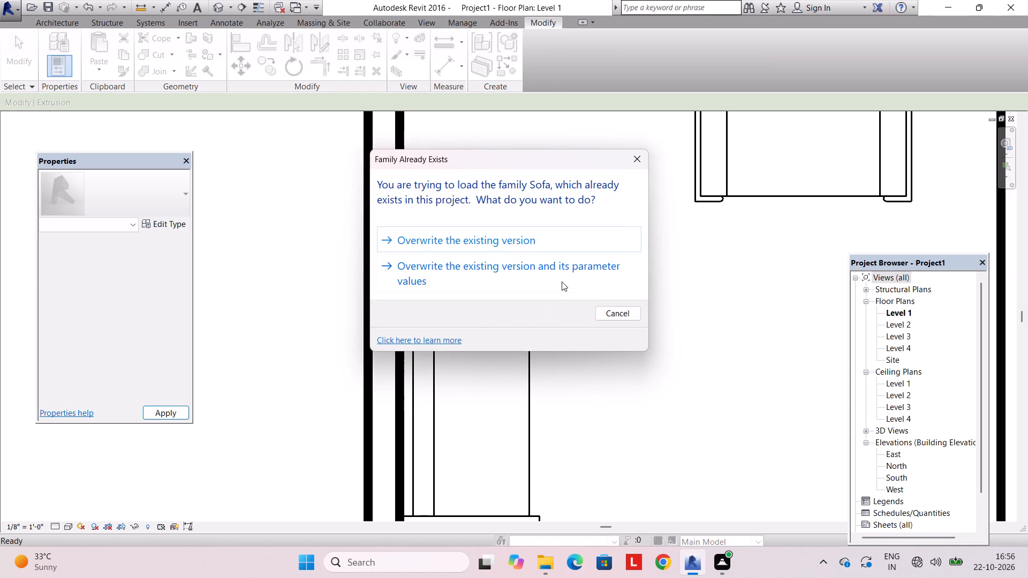
pyautogui.click(561, 275)
# Check the reloaded sofa beside the Level 1 entrance door, and inspect the house's exterior in the 3D view.
pyautogui.scroll(-4, 553, 289)
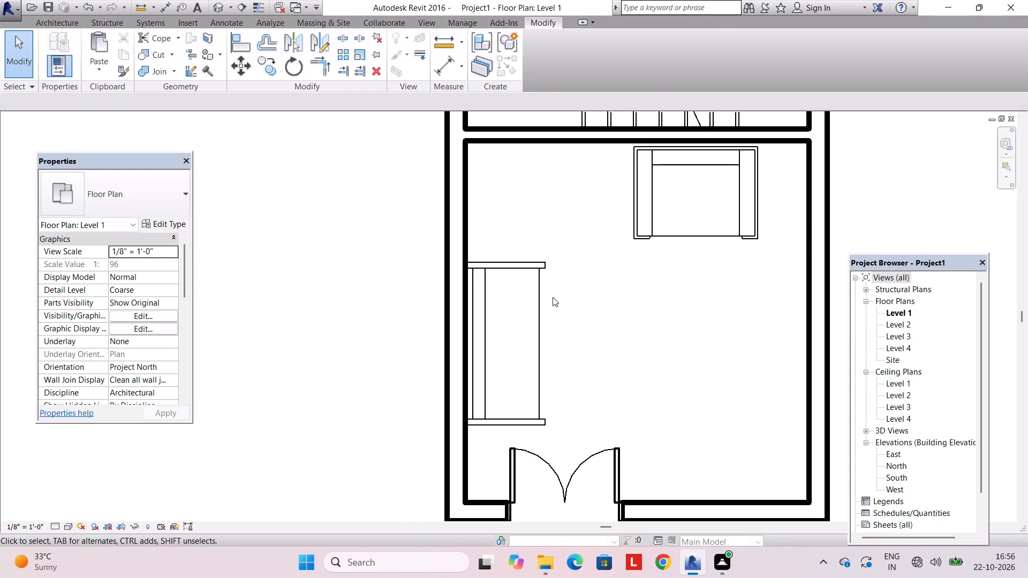
pyautogui.scroll(-2, 553, 298)
pyautogui.moveTo(550, 306); pyautogui.dragTo(505, 230, button='middle')
pyautogui.scroll(5, 506, 265)
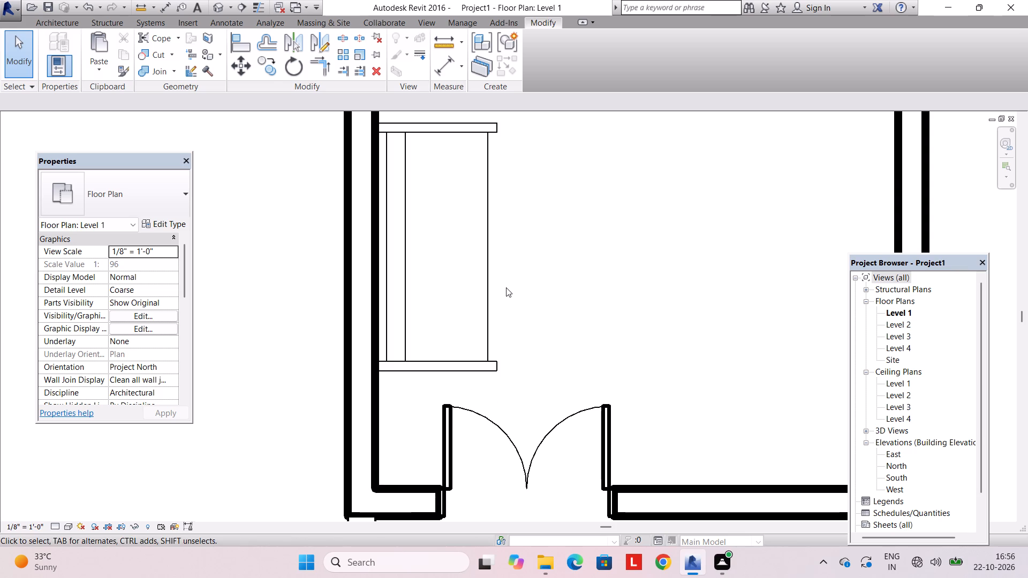
pyautogui.click(428, 24)
pyautogui.click(379, 42)
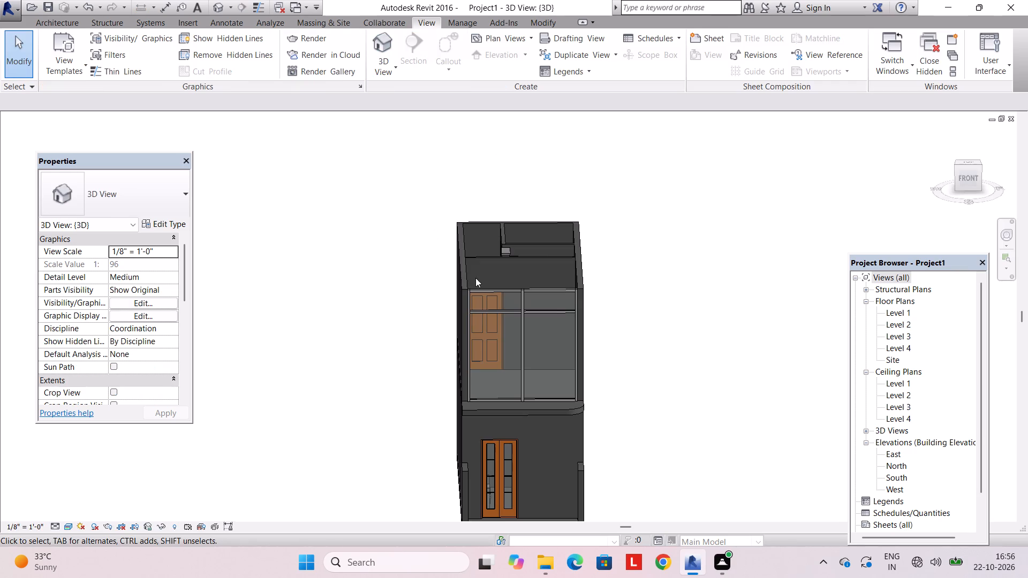
pyautogui.keyDown('shift'); pyautogui.moveTo(475, 278); pyautogui.dragTo(468, 289, button='middle'); pyautogui.keyUp('shift')
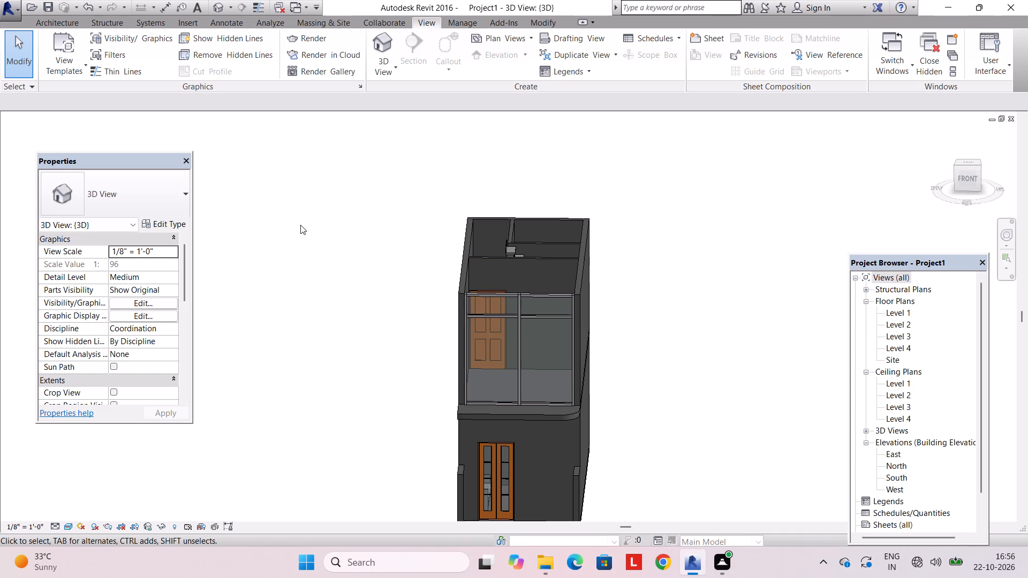
pyautogui.moveTo(374, 316); pyautogui.dragTo(457, 420, button='middle')
pyautogui.moveTo(371, 335); pyautogui.dragTo(480, 389, button='middle')
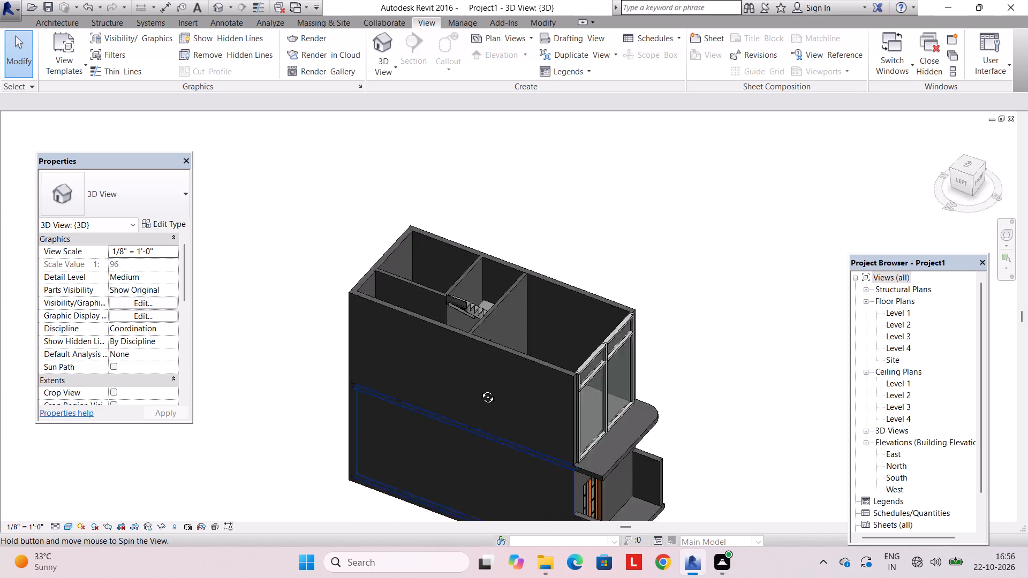
pyautogui.moveTo(480, 389); pyautogui.dragTo(276, 311, button='middle')
pyautogui.scroll(-3, 565, 325)
pyautogui.keyDown('shift'); pyautogui.moveTo(532, 370); pyautogui.dragTo(507, 450, button='middle'); pyautogui.keyUp('shift')
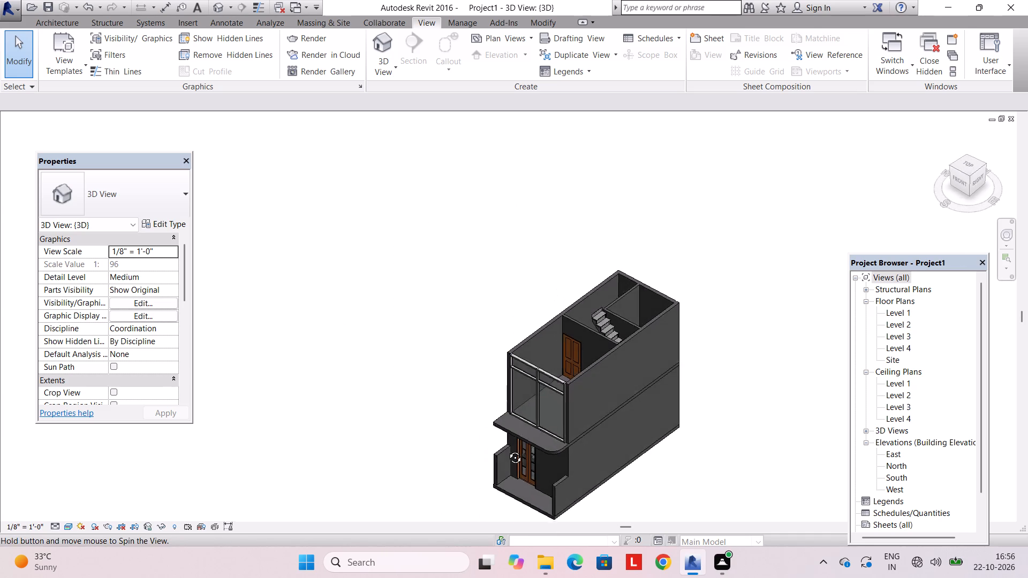
pyautogui.keyDown('shift'); pyautogui.moveTo(507, 450); pyautogui.dragTo(507, 452, button='middle'); pyautogui.keyUp('shift')
pyautogui.scroll(3, 510, 343)
pyautogui.keyDown('shift'); pyautogui.moveTo(510, 341); pyautogui.dragTo(669, 280, button='middle'); pyautogui.keyUp('shift')
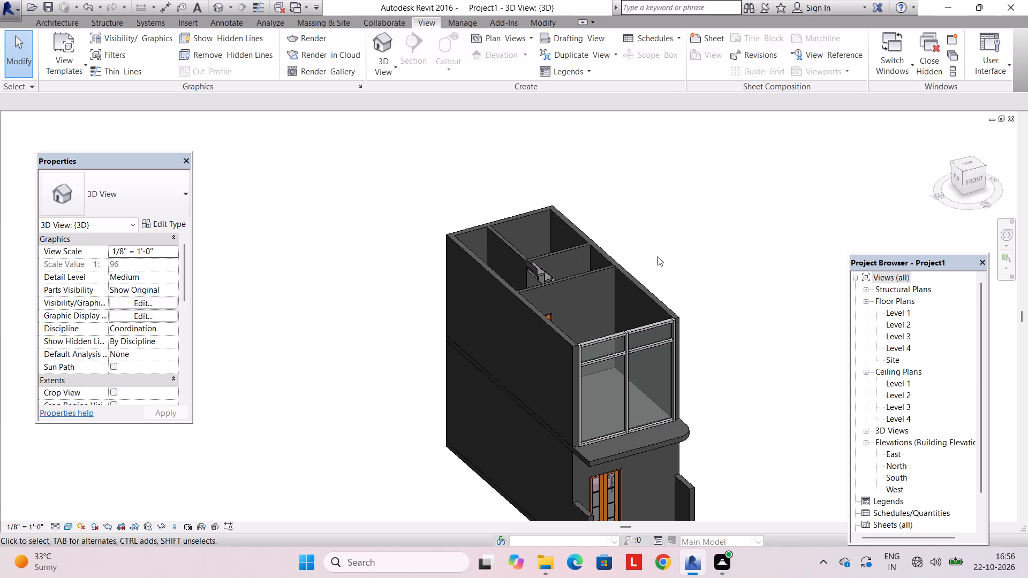
pyautogui.scroll(2, 662, 340)
pyautogui.keyDown('shift'); pyautogui.moveTo(638, 417); pyautogui.dragTo(583, 432, button='middle'); pyautogui.keyUp('shift')
pyautogui.scroll(-4, 585, 417)
pyautogui.keyDown('shift'); pyautogui.moveTo(588, 415); pyautogui.dragTo(605, 467, button='middle'); pyautogui.keyUp('shift')
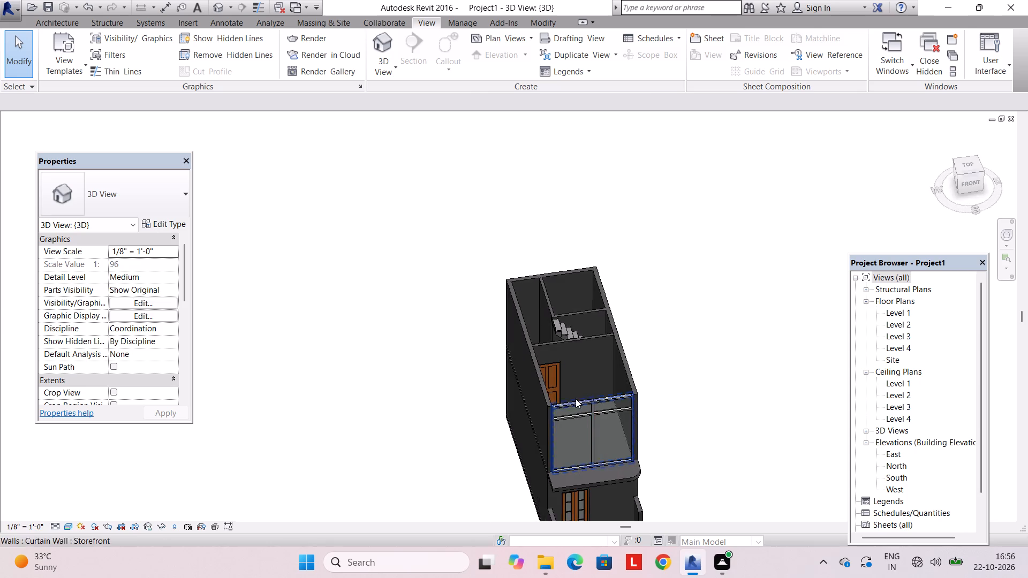
pyautogui.keyDown('shift'); pyautogui.moveTo(566, 361); pyautogui.dragTo(607, 446, button='middle'); pyautogui.keyUp('shift')
pyautogui.keyDown('shift'); pyautogui.moveTo(542, 375); pyautogui.dragTo(593, 426, button='middle'); pyautogui.keyUp('shift')
pyautogui.keyDown('shift'); pyautogui.moveTo(521, 370); pyautogui.dragTo(579, 428, button='middle'); pyautogui.keyUp('shift')
pyautogui.keyDown('shift'); pyautogui.moveTo(526, 403); pyautogui.dragTo(584, 445, button='middle'); pyautogui.keyUp('shift')
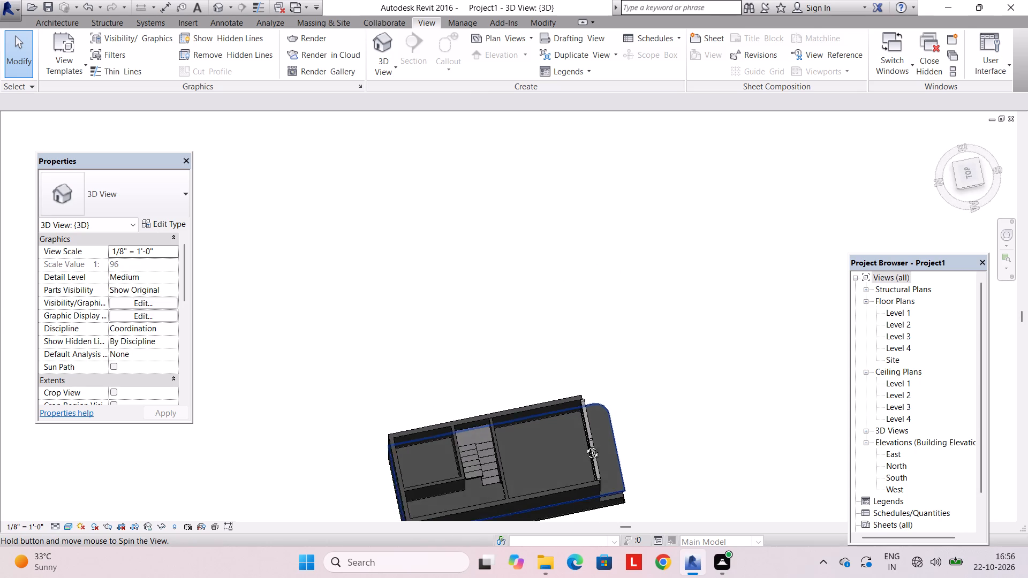
pyautogui.keyDown('shift'); pyautogui.moveTo(584, 445); pyautogui.dragTo(409, 293, button='middle'); pyautogui.keyUp('shift')
# Examine the upper-floor rooms, staircase, interior door and front projection from above in 3D.
pyautogui.scroll(3, 593, 354)
pyautogui.keyDown('shift'); pyautogui.moveTo(571, 357); pyautogui.dragTo(633, 432, button='middle'); pyautogui.keyUp('shift')
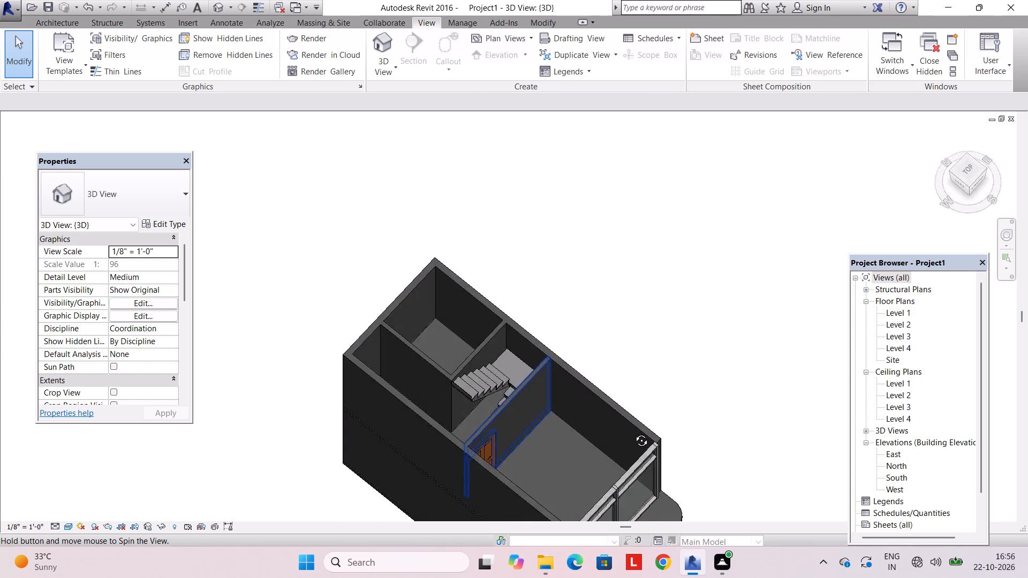
pyautogui.keyDown('shift'); pyautogui.moveTo(633, 432); pyautogui.dragTo(662, 396, button='middle'); pyautogui.keyUp('shift')
pyautogui.keyDown('shift'); pyautogui.moveTo(619, 417); pyautogui.dragTo(632, 414, button='middle'); pyautogui.keyUp('shift')
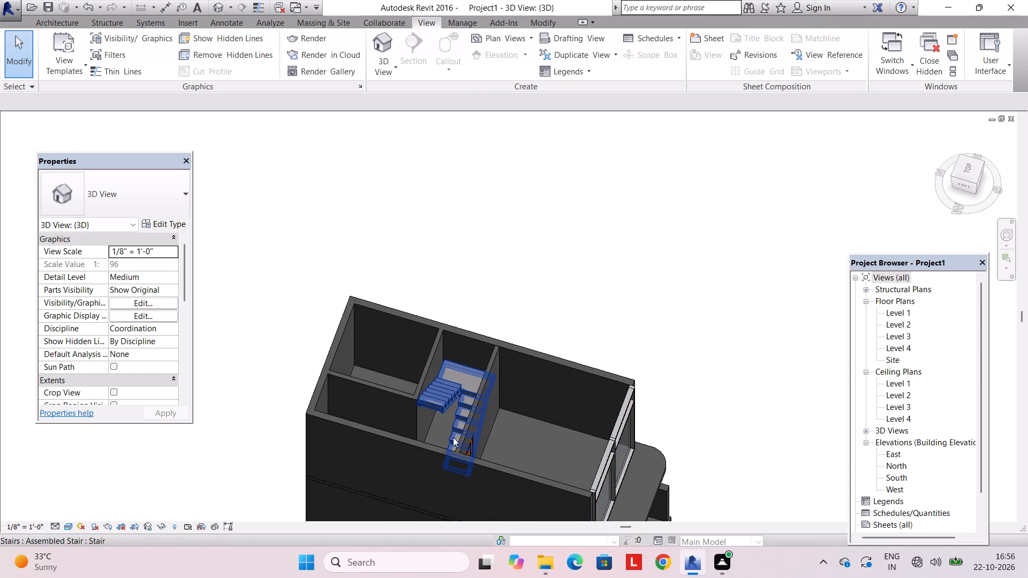
pyautogui.keyDown('shift'); pyautogui.moveTo(475, 439); pyautogui.dragTo(530, 481, button='middle'); pyautogui.keyUp('shift')
pyautogui.moveTo(470, 454); pyautogui.dragTo(486, 399, button='middle')
pyautogui.keyDown('shift'); pyautogui.moveTo(480, 417); pyautogui.dragTo(522, 449, button='middle'); pyautogui.keyUp('shift')
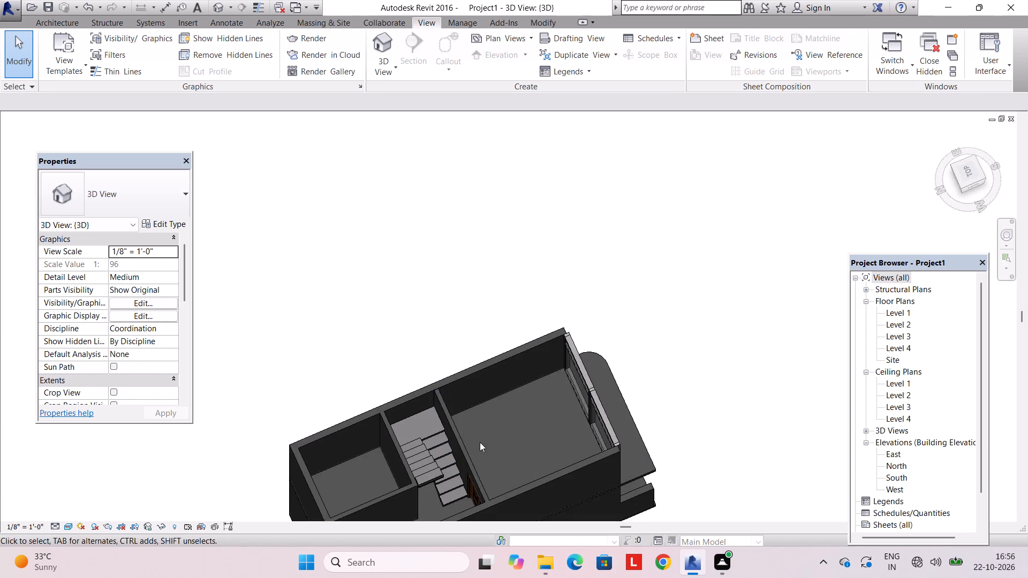
pyautogui.moveTo(480, 414); pyautogui.dragTo(472, 361, button='middle')
pyautogui.keyDown('shift'); pyautogui.moveTo(458, 387); pyautogui.dragTo(522, 397, button='middle'); pyautogui.keyUp('shift')
pyautogui.moveTo(523, 390); pyautogui.dragTo(519, 320, button='middle')
pyautogui.keyDown('shift'); pyautogui.moveTo(497, 369); pyautogui.dragTo(533, 360, button='middle'); pyautogui.keyUp('shift')
pyautogui.scroll(2, 511, 421)
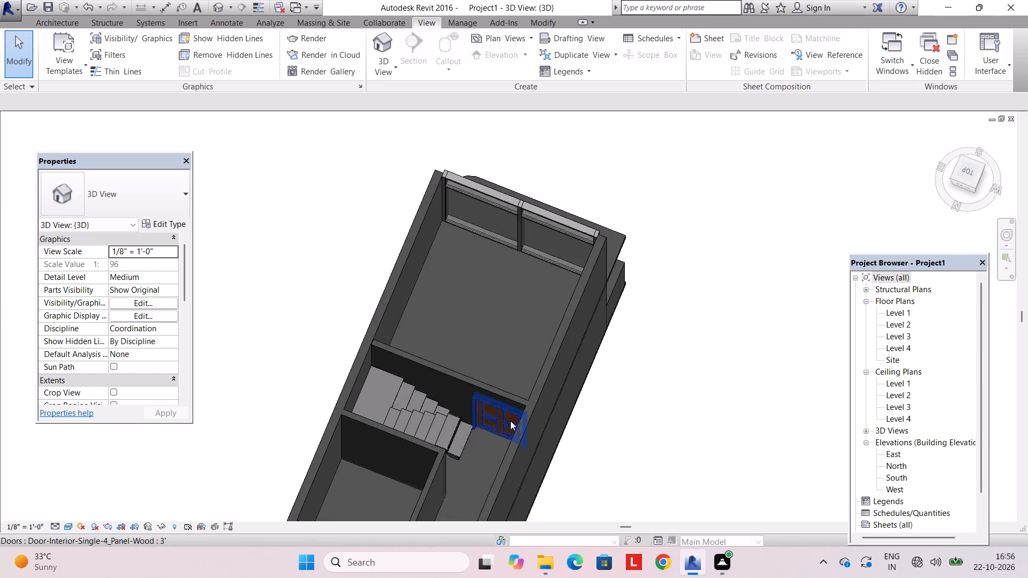
pyautogui.scroll(4, 510, 421)
pyautogui.keyDown('shift'); pyautogui.moveTo(503, 396); pyautogui.dragTo(513, 302, button='middle'); pyautogui.keyUp('shift')
pyautogui.scroll(-1, 497, 269)
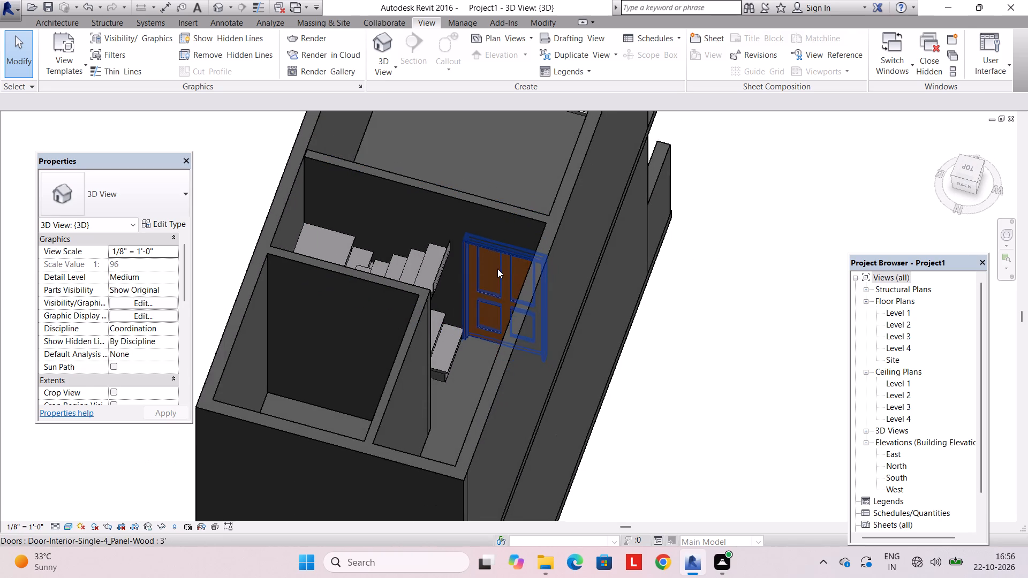
pyautogui.scroll(-2, 497, 269)
pyautogui.keyDown('shift'); pyautogui.moveTo(482, 279); pyautogui.dragTo(320, 316, button='middle'); pyautogui.keyUp('shift')
pyautogui.scroll(-4, 540, 201)
pyautogui.keyDown('shift'); pyautogui.moveTo(586, 200); pyautogui.dragTo(413, 201, button='middle'); pyautogui.keyUp('shift')
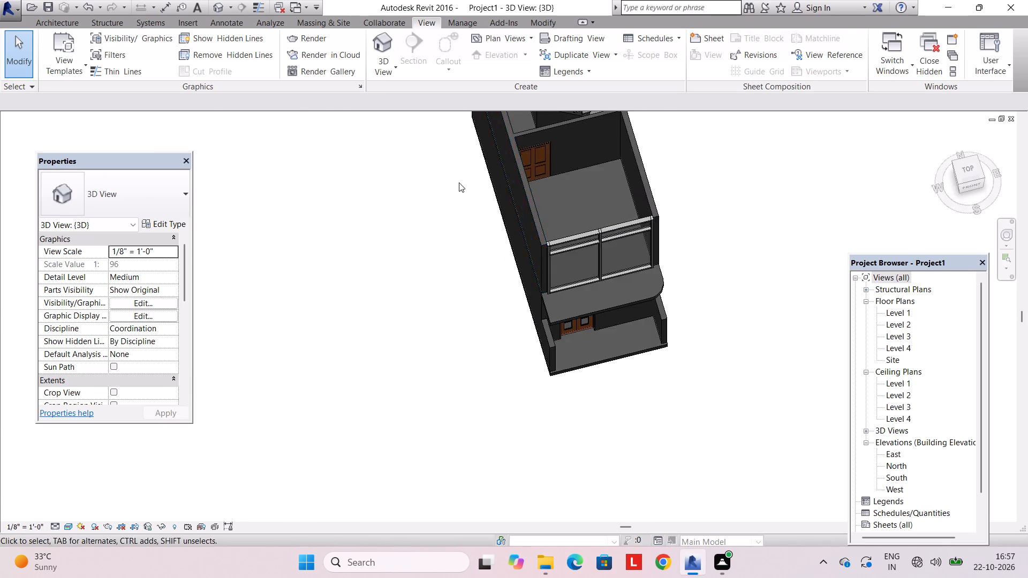
pyautogui.scroll(-4, 532, 161)
pyautogui.moveTo(545, 174); pyautogui.dragTo(505, 200, button='middle')
# In the Level 3 plan, start a 6" floor and sketch its rectangular boundary from the rear outer wall corner to the projection's front corner.
pyautogui.doubleClick(906, 338)
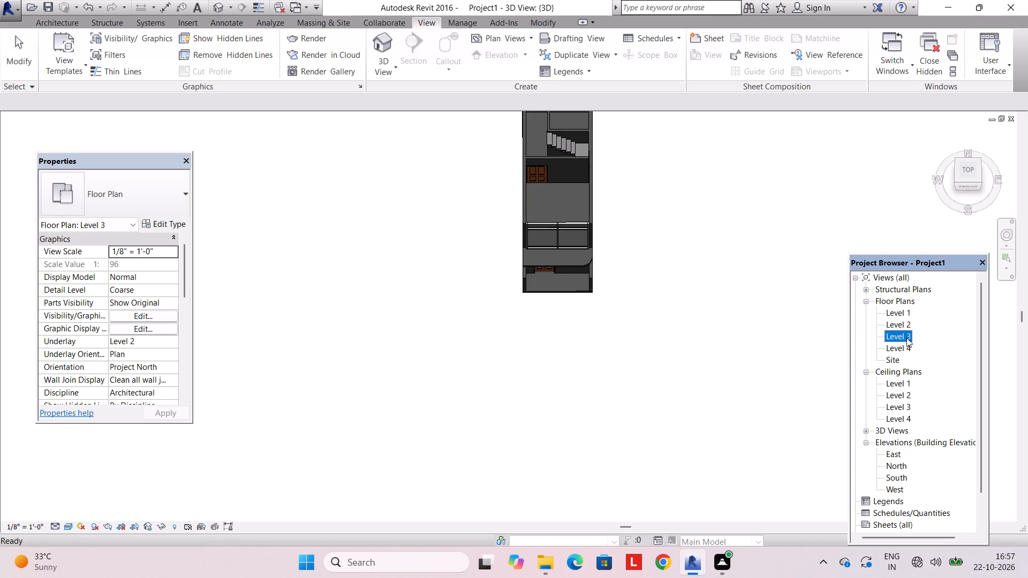
pyautogui.scroll(-9, 687, 299)
pyautogui.moveTo(666, 291); pyautogui.dragTo(606, 322, button='middle')
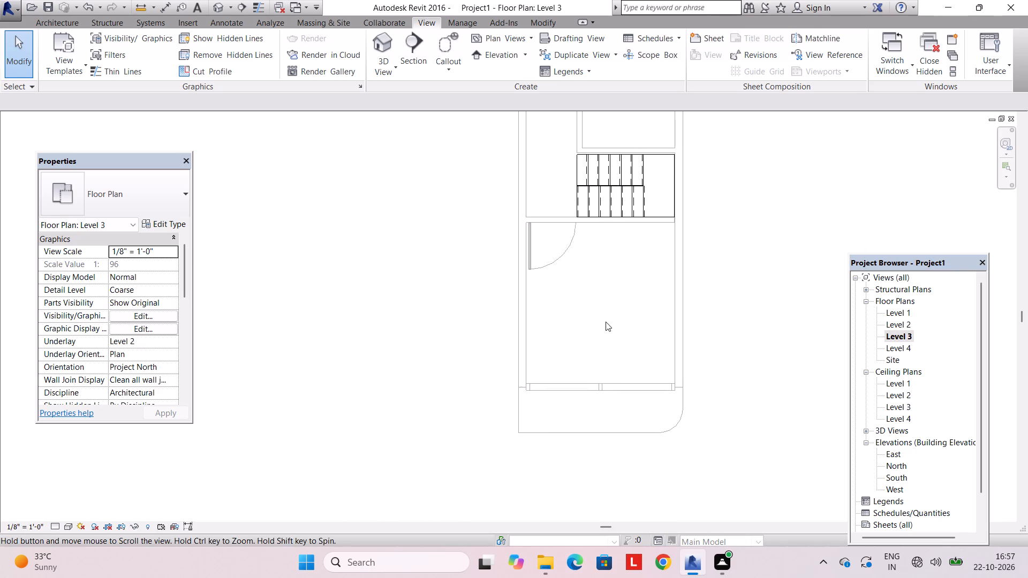
pyautogui.moveTo(603, 308); pyautogui.dragTo(600, 345, button='middle')
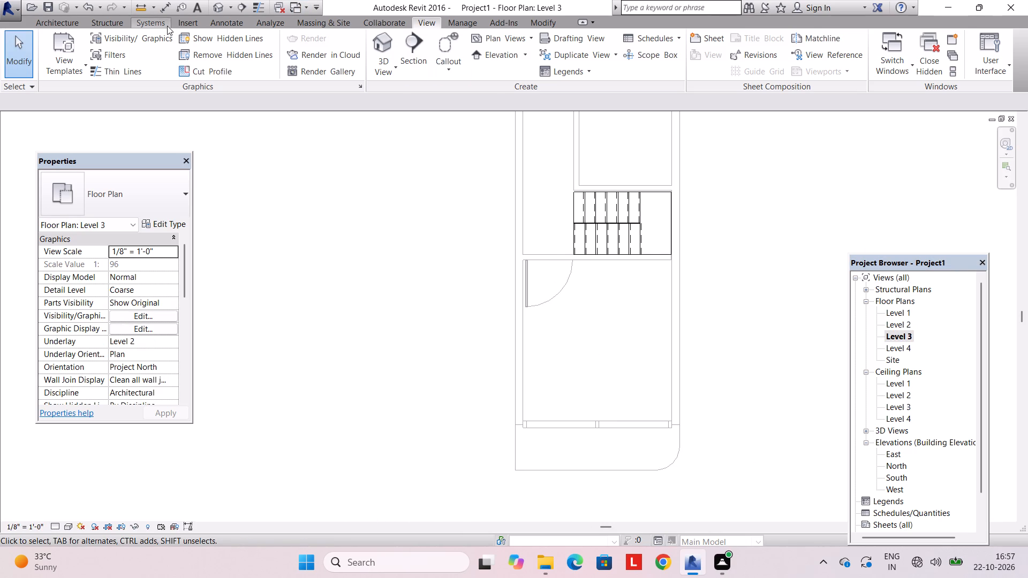
pyautogui.click(80, 21)
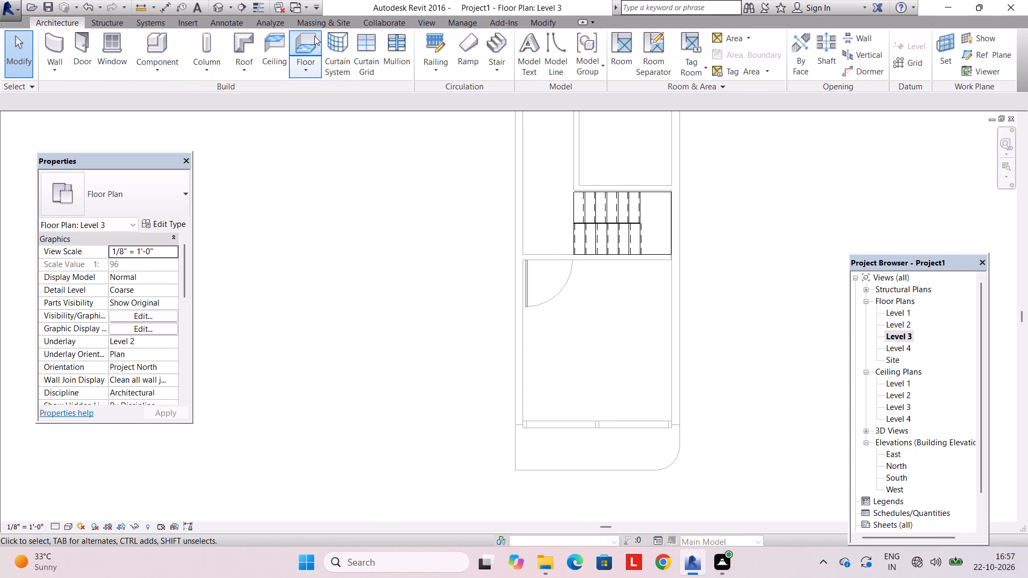
pyautogui.click(314, 36)
pyautogui.moveTo(430, 216); pyautogui.dragTo(369, 283, button='middle')
pyautogui.click(649, 39)
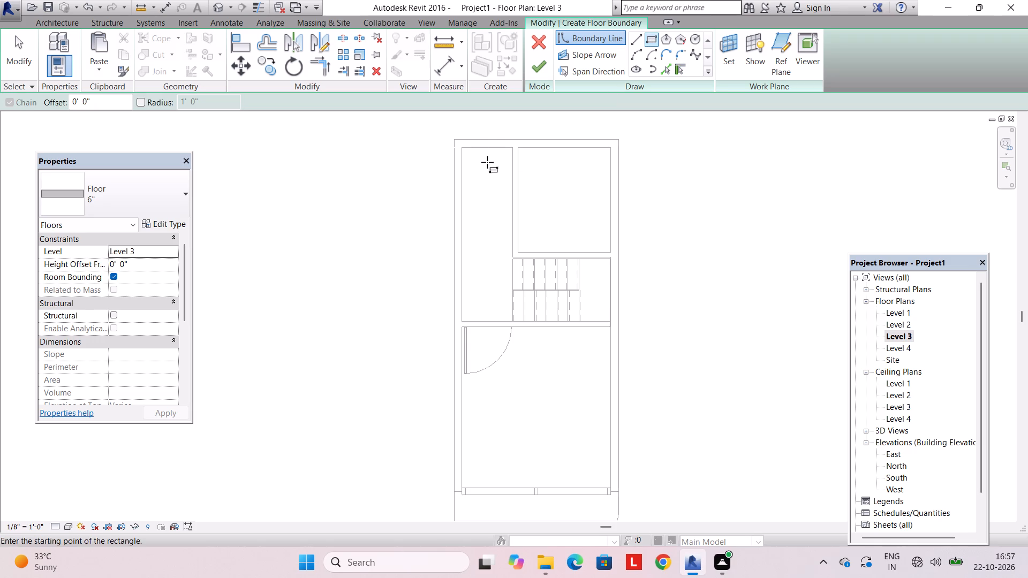
pyautogui.scroll(1, 479, 156)
pyautogui.click(452, 137)
pyautogui.moveTo(516, 296); pyautogui.dragTo(420, 150, button='middle')
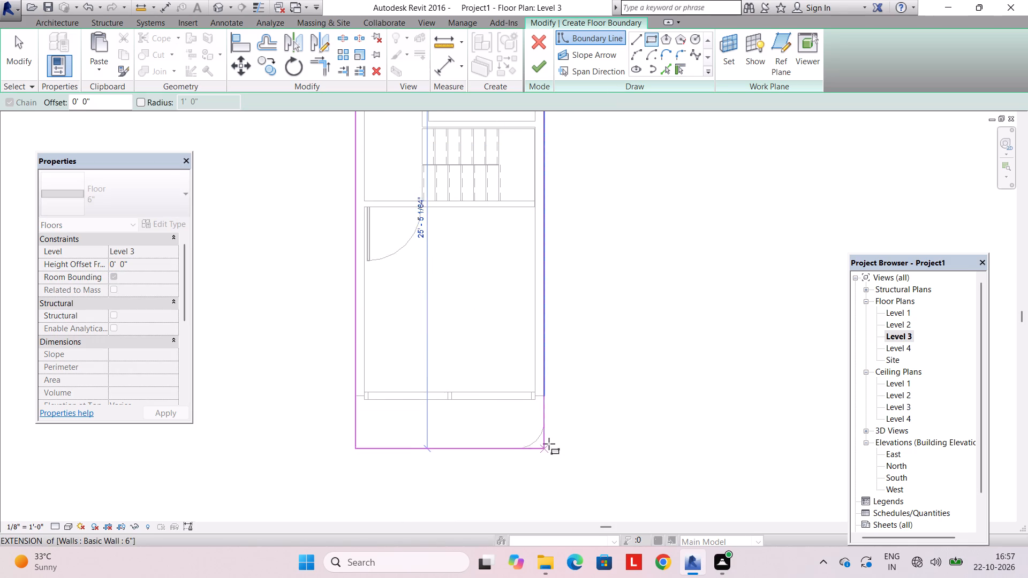
pyautogui.scroll(6, 549, 449)
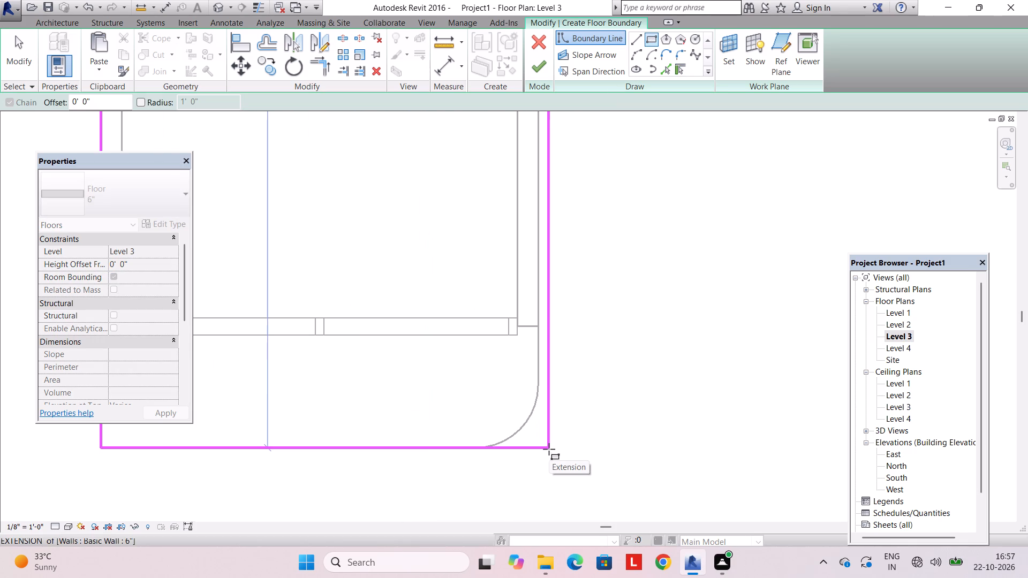
pyautogui.click(549, 449)
pyautogui.scroll(-4, 456, 370)
pyautogui.moveTo(456, 370); pyautogui.dragTo(489, 386, button='middle')
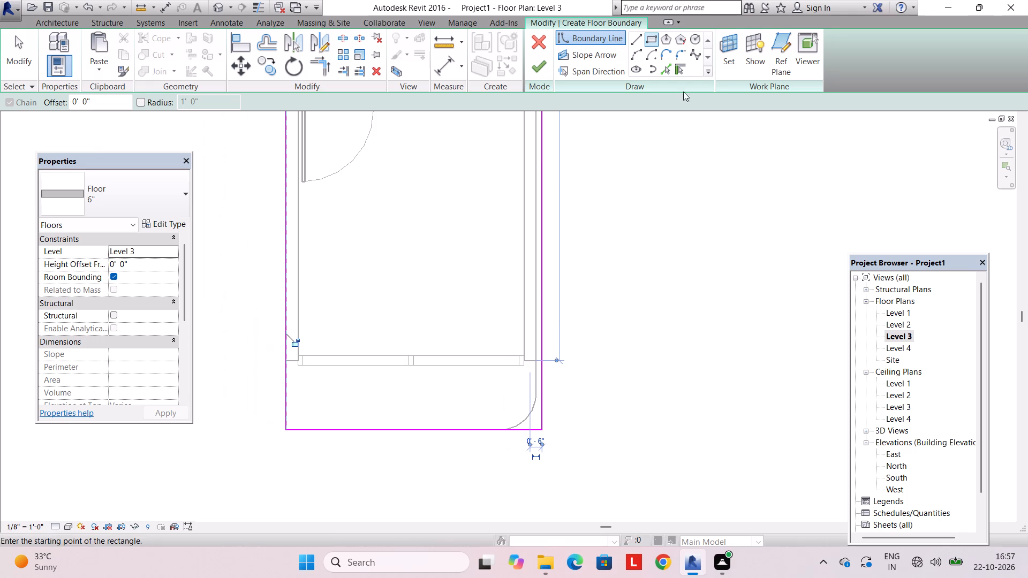
# Fillet the boundary's front corner opposite the lower slab's rounded corner to a 2'-0" radius, and finish the Level 3 floor.
pyautogui.click(686, 57)
pyautogui.click(295, 429)
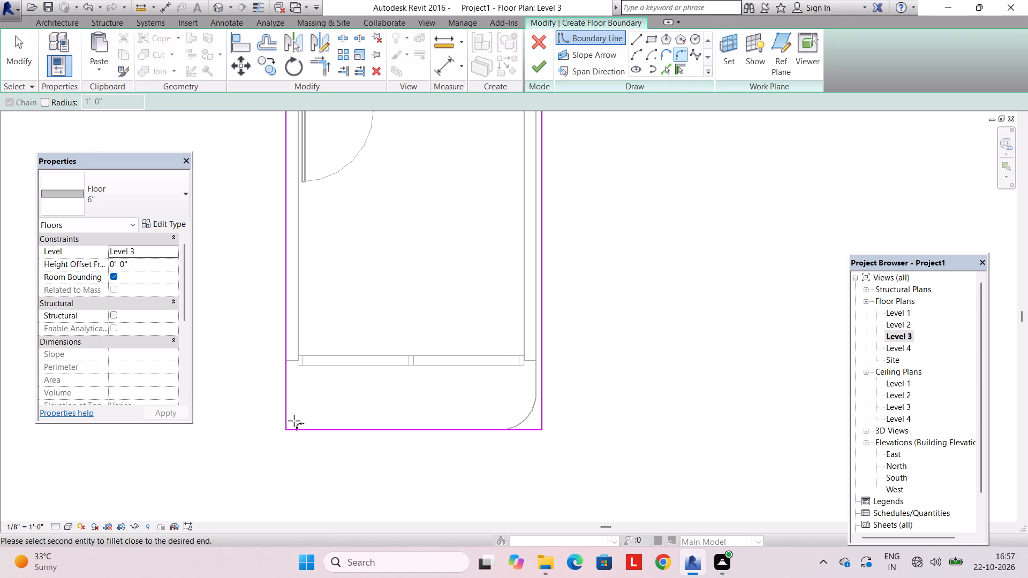
pyautogui.click(290, 411)
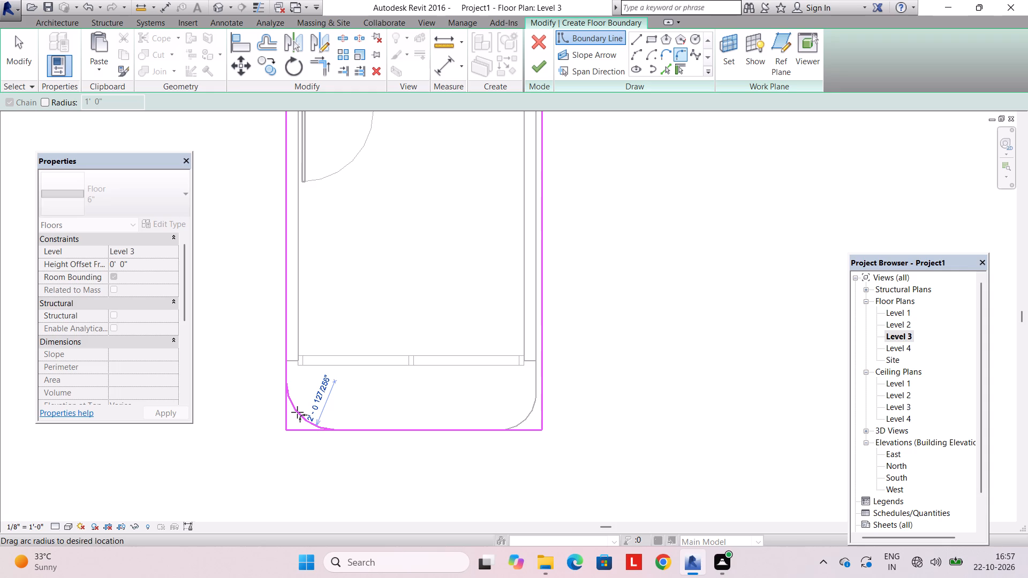
pyautogui.scroll(7, 297, 412)
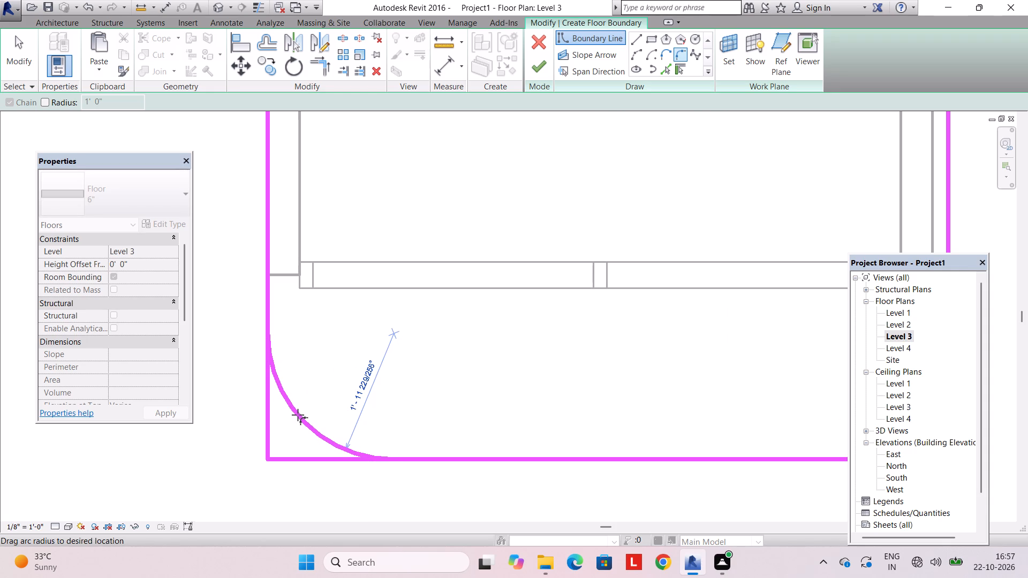
pyautogui.click(299, 415)
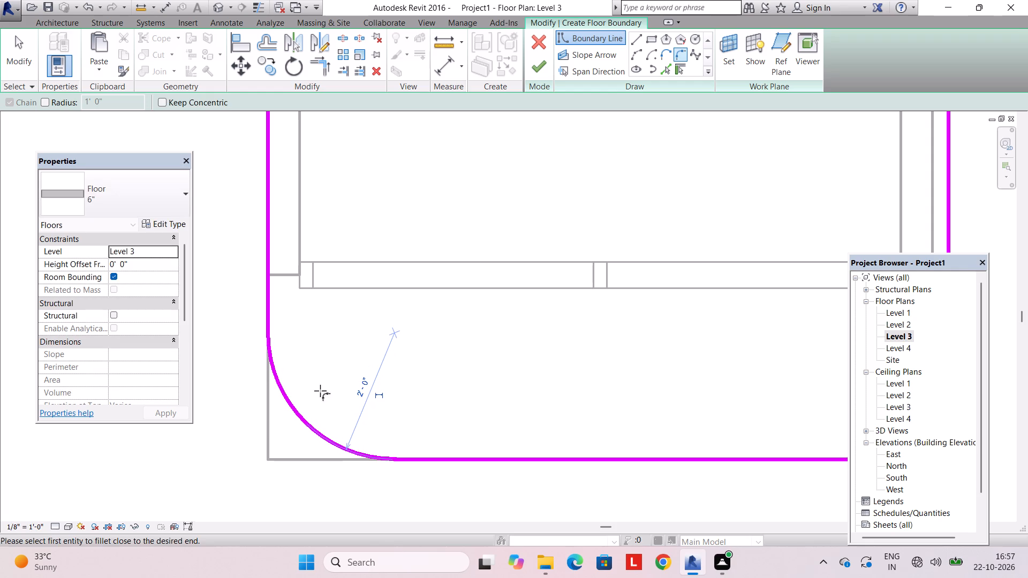
pyautogui.click(543, 63)
pyautogui.press('Escape')
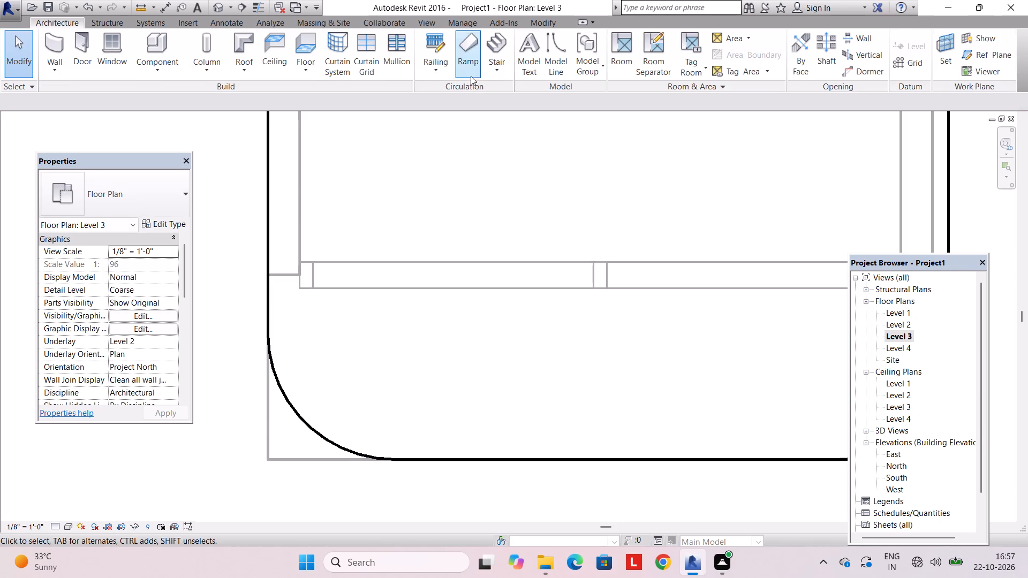
# Examine the new Level 3 floor slab and its rounded front corner on the house in 3D, skipping the save.
pyautogui.click(430, 20)
pyautogui.click(380, 41)
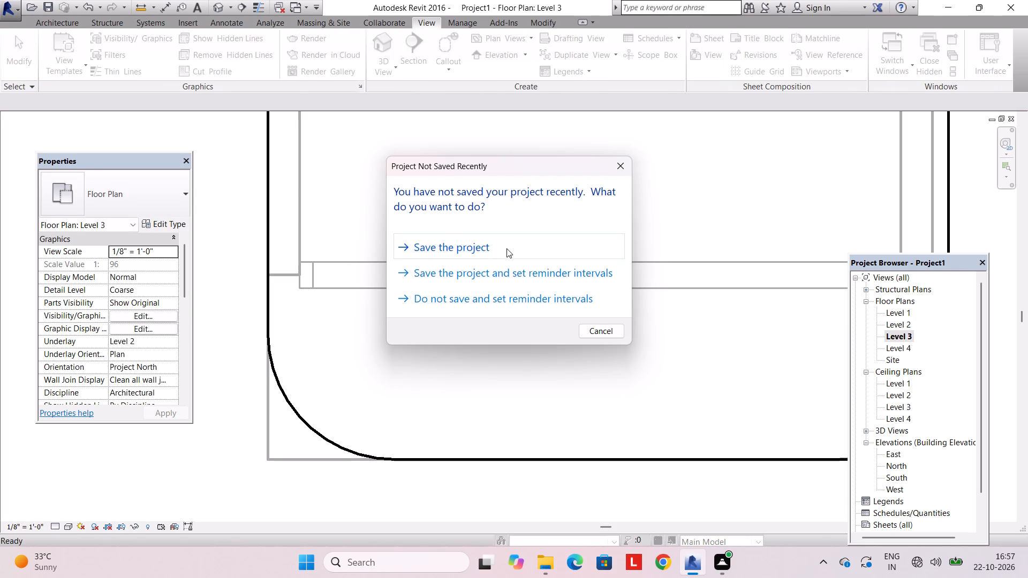
pyautogui.click(625, 167)
pyautogui.moveTo(570, 310); pyautogui.dragTo(570, 308, button='middle')
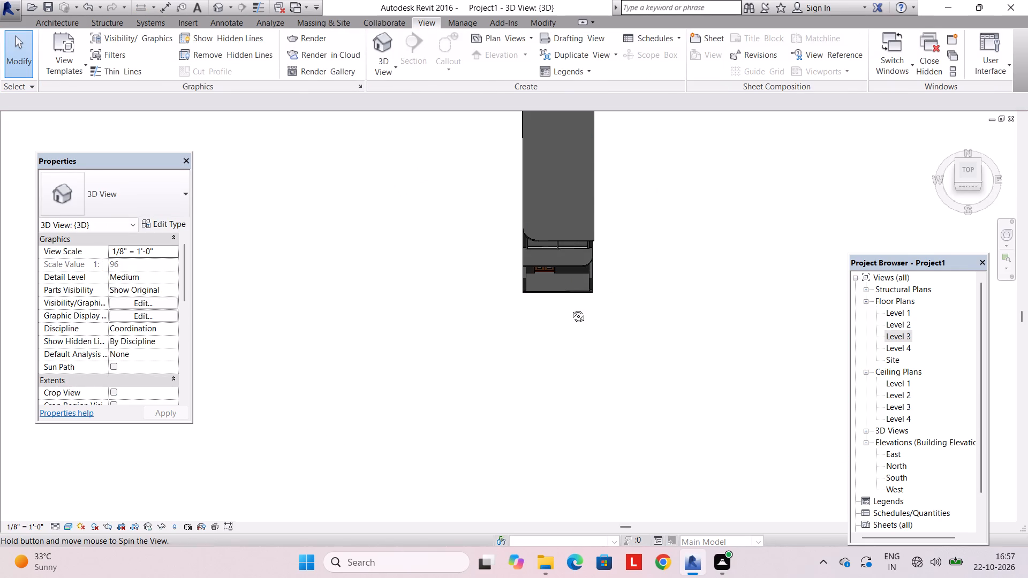
pyautogui.moveTo(570, 308); pyautogui.dragTo(560, 147, button='middle')
pyautogui.keyDown('shift'); pyautogui.moveTo(560, 223); pyautogui.dragTo(560, 132, button='middle'); pyautogui.keyUp('shift')
pyautogui.moveTo(559, 142); pyautogui.dragTo(536, 312, button='middle')
pyautogui.keyDown('shift'); pyautogui.moveTo(541, 320); pyautogui.dragTo(543, 237, button='middle'); pyautogui.keyUp('shift')
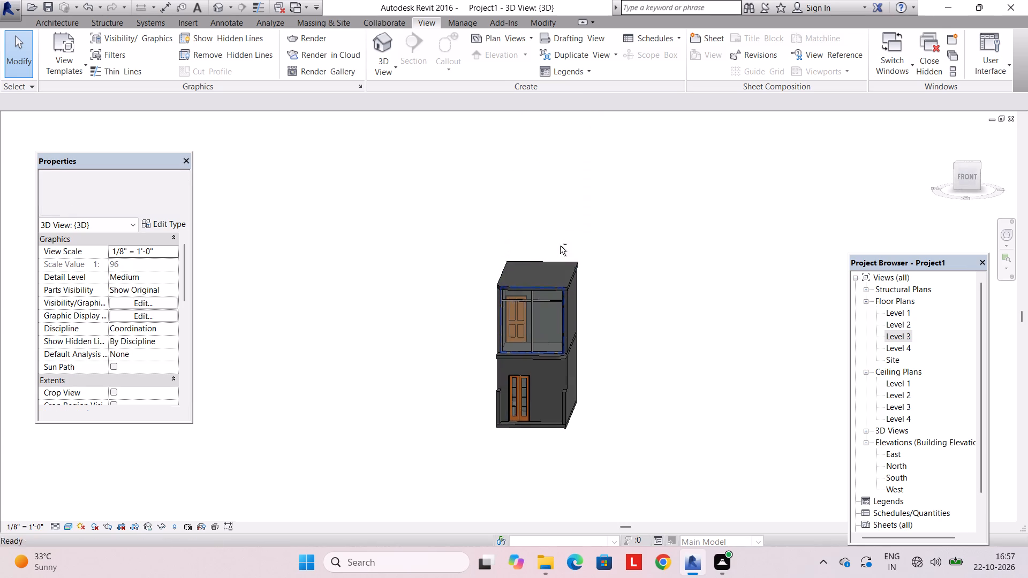
pyautogui.scroll(5, 570, 285)
pyautogui.keyDown('shift'); pyautogui.moveTo(570, 292); pyautogui.dragTo(586, 269, button='middle'); pyautogui.keyUp('shift')
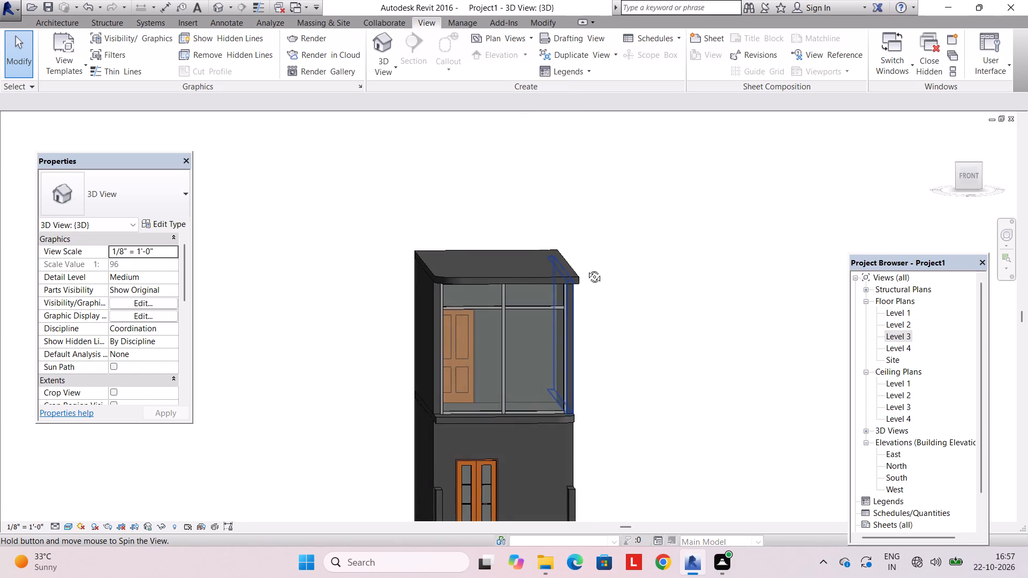
pyautogui.keyDown('shift'); pyautogui.moveTo(586, 269); pyautogui.dragTo(570, 297, button='middle'); pyautogui.keyUp('shift')
pyautogui.keyDown('shift'); pyautogui.moveTo(565, 313); pyautogui.dragTo(554, 448, button='middle'); pyautogui.keyUp('shift')
pyautogui.moveTo(539, 402); pyautogui.dragTo(539, 328, button='middle')
pyautogui.keyDown('shift'); pyautogui.moveTo(539, 355); pyautogui.dragTo(547, 426, button='middle'); pyautogui.keyUp('shift')
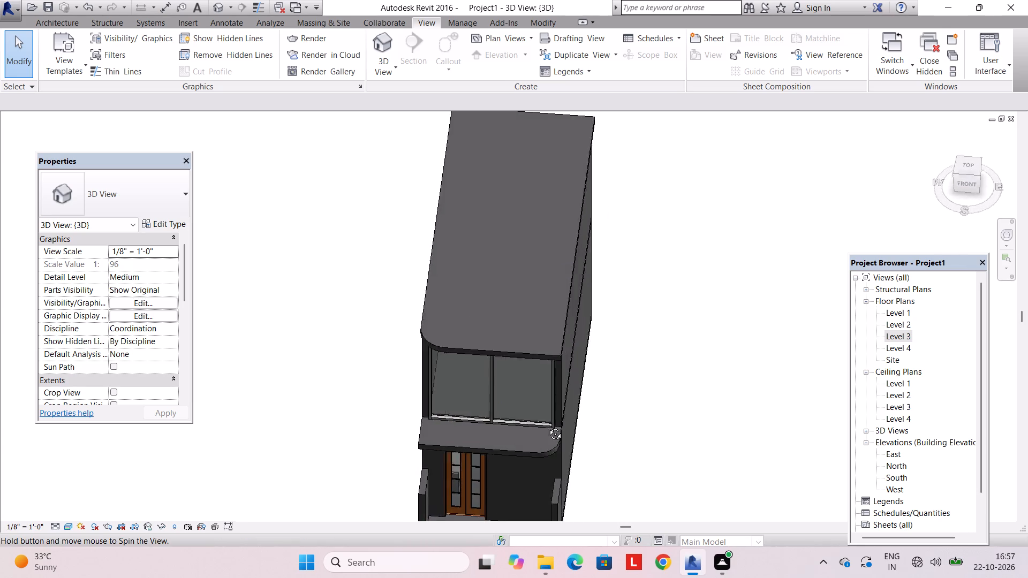
pyautogui.keyDown('shift'); pyautogui.moveTo(547, 426); pyautogui.dragTo(611, 480, button='middle'); pyautogui.keyUp('shift')
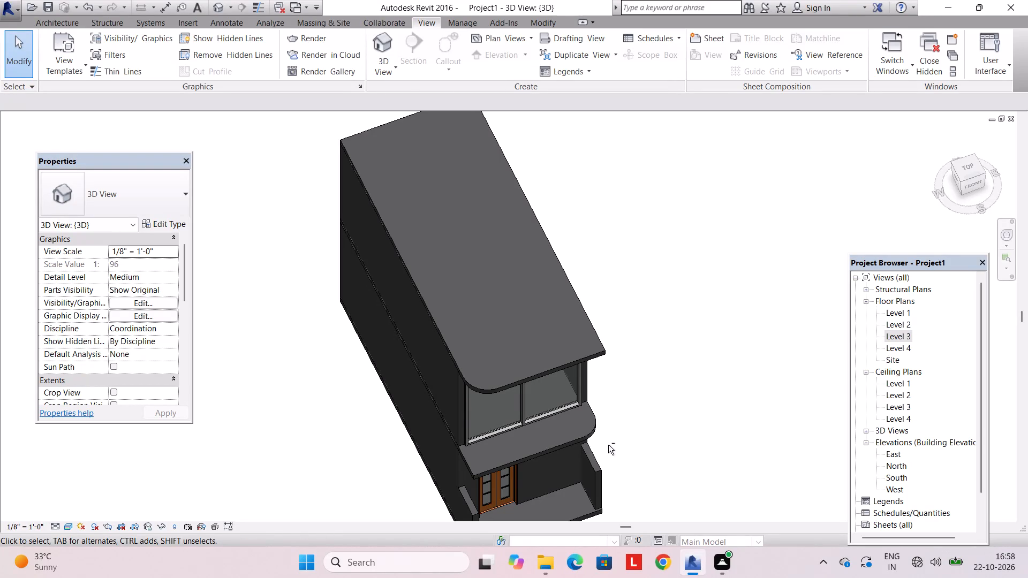
pyautogui.keyDown('shift'); pyautogui.moveTo(608, 445); pyautogui.dragTo(528, 317, button='middle'); pyautogui.keyUp('shift')
pyautogui.keyDown('shift'); pyautogui.moveTo(531, 367); pyautogui.dragTo(516, 270, button='middle'); pyautogui.keyUp('shift')
pyautogui.keyDown('shift'); pyautogui.moveTo(516, 269); pyautogui.dragTo(520, 202, button='middle'); pyautogui.keyUp('shift')
pyautogui.keyDown('shift'); pyautogui.moveTo(521, 218); pyautogui.dragTo(541, 278, button='middle'); pyautogui.keyUp('shift')
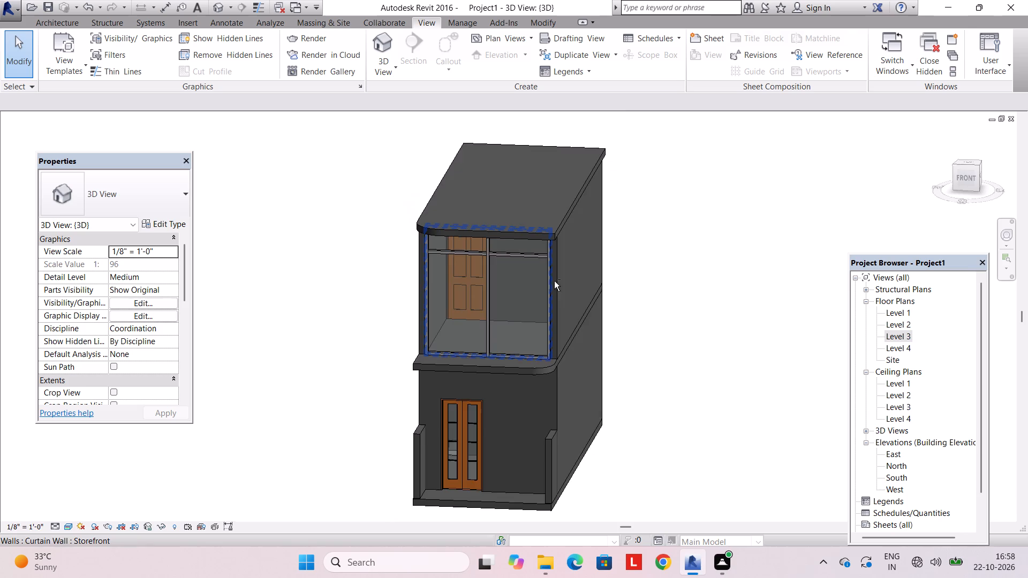
# Examine the front facade, side walls and projecting Level 2 and Level 3 slabs of the house in 3D.
pyautogui.scroll(7, 556, 276)
pyautogui.keyDown('shift'); pyautogui.moveTo(555, 244); pyautogui.dragTo(492, 166, button='middle'); pyautogui.keyUp('shift')
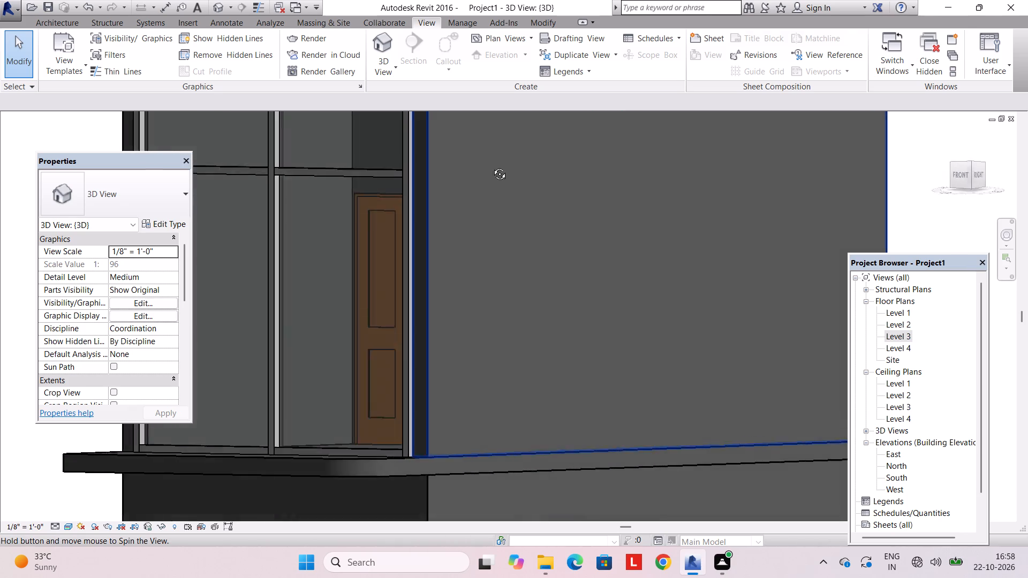
pyautogui.keyDown('shift'); pyautogui.moveTo(492, 166); pyautogui.dragTo(360, 243, button='middle'); pyautogui.keyUp('shift')
pyautogui.scroll(-4, 360, 238)
pyautogui.moveTo(365, 234); pyautogui.dragTo(406, 192, button='middle')
pyautogui.keyDown('shift'); pyautogui.moveTo(386, 226); pyautogui.dragTo(387, 173, button='middle'); pyautogui.keyUp('shift')
pyautogui.moveTo(390, 178); pyautogui.dragTo(474, 188, button='middle')
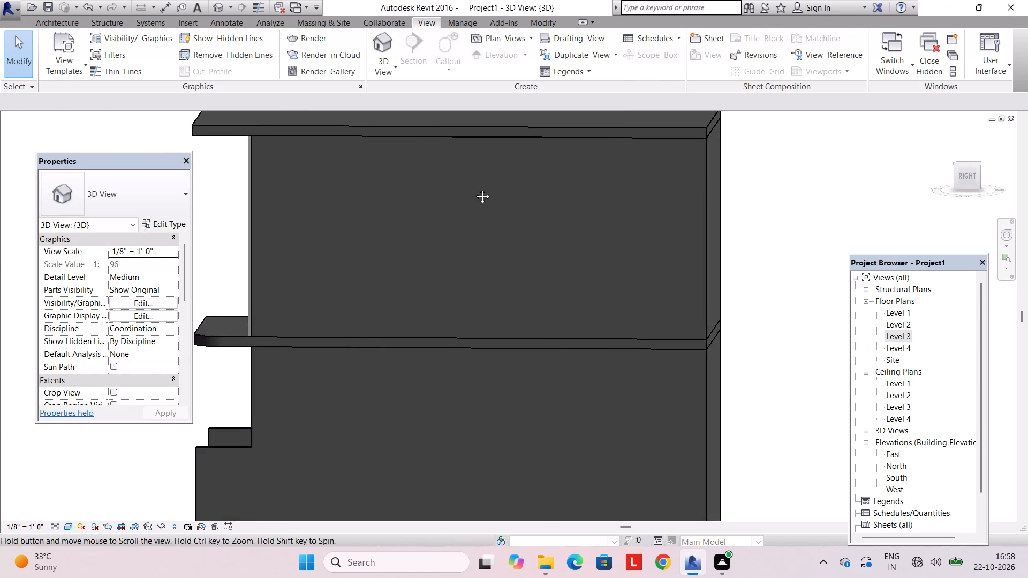
pyautogui.moveTo(474, 188); pyautogui.dragTo(496, 192, button='middle')
pyautogui.keyDown('shift'); pyautogui.moveTo(488, 225); pyautogui.dragTo(496, 203, button='middle'); pyautogui.keyUp('shift')
pyautogui.click(303, 121)
pyautogui.scroll(2, 322, 182)
pyautogui.press('Escape')
pyautogui.press('`')
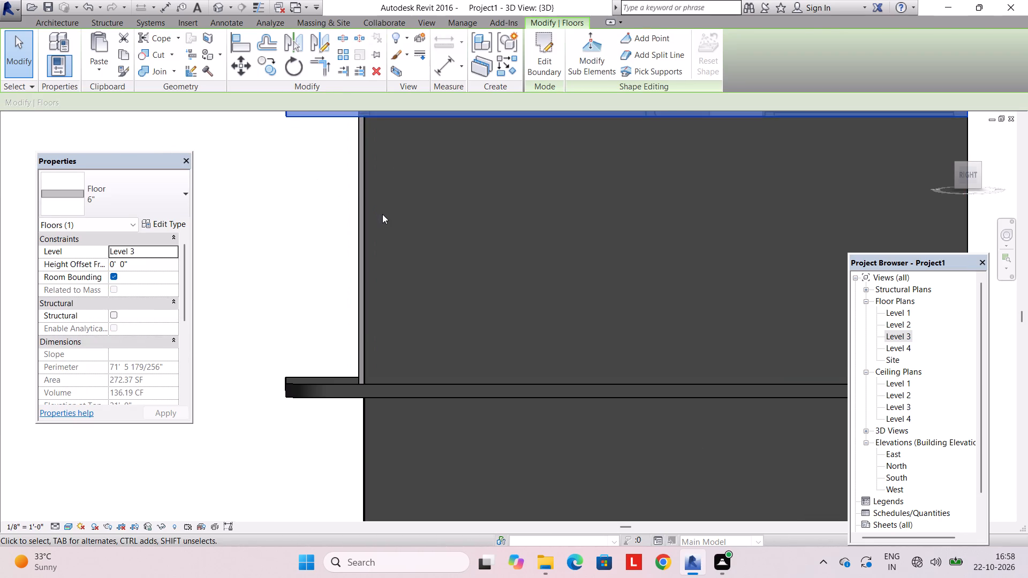
pyautogui.scroll(-3, 415, 236)
pyautogui.keyDown('shift'); pyautogui.moveTo(415, 237); pyautogui.dragTo(446, 338, button='middle'); pyautogui.keyUp('shift')
pyautogui.keyDown('shift'); pyautogui.moveTo(413, 319); pyautogui.dragTo(605, 372, button='middle'); pyautogui.keyUp('shift')
pyautogui.keyDown('shift'); pyautogui.moveTo(579, 280); pyautogui.dragTo(539, 216, button='middle'); pyautogui.keyUp('shift')
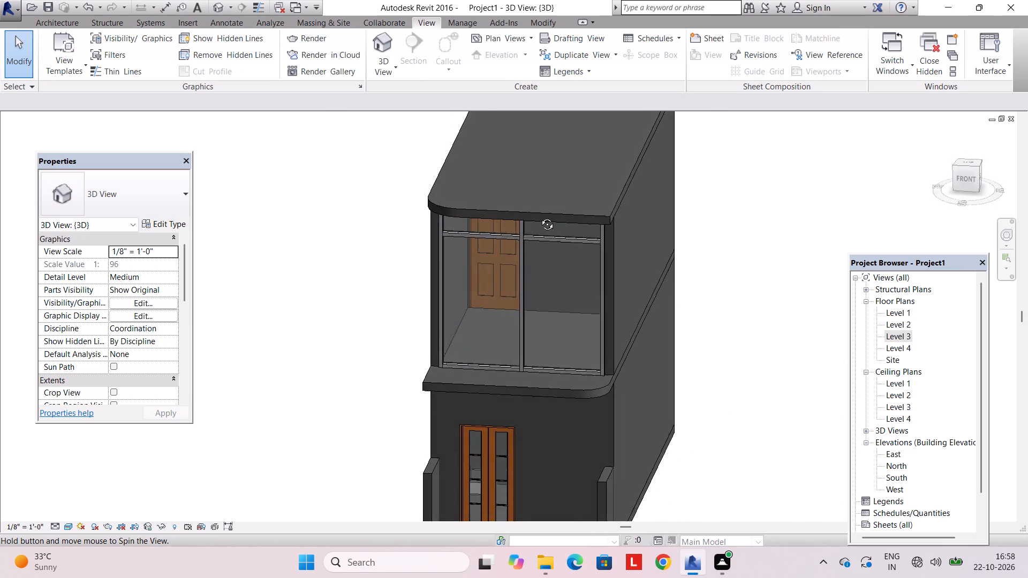
pyautogui.keyDown('shift'); pyautogui.moveTo(539, 216); pyautogui.dragTo(538, 177, button='middle'); pyautogui.keyUp('shift')
pyautogui.moveTo(538, 181); pyautogui.dragTo(531, 294, button='middle')
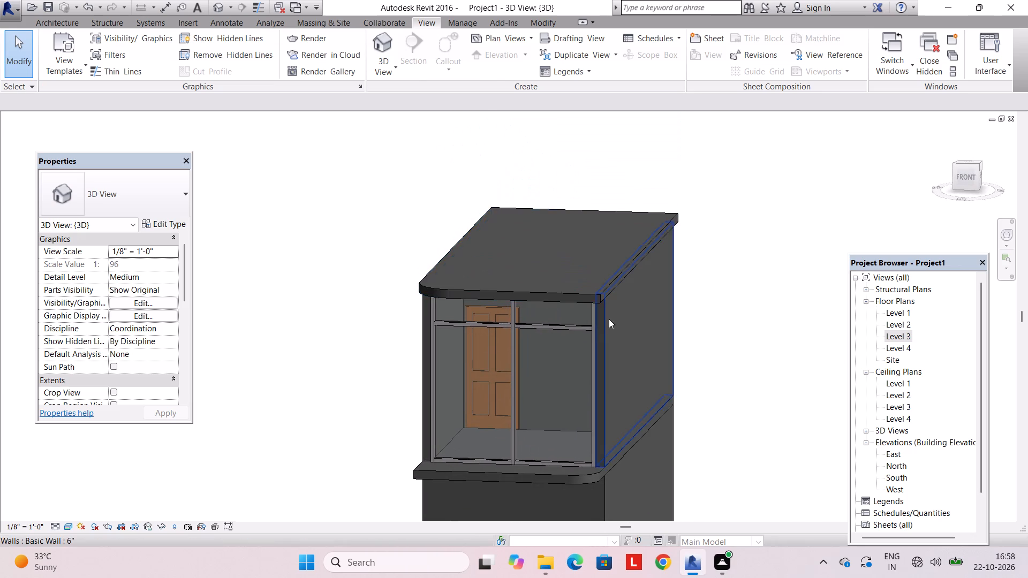
pyautogui.scroll(-2, 609, 319)
pyautogui.moveTo(606, 321); pyautogui.dragTo(618, 258, button='middle')
pyautogui.keyDown('shift'); pyautogui.scroll(-1, 618, 261); pyautogui.keyUp('shift')
pyautogui.keyDown('shift'); pyautogui.moveTo(618, 267); pyautogui.dragTo(619, 308, button='middle'); pyautogui.keyUp('shift')
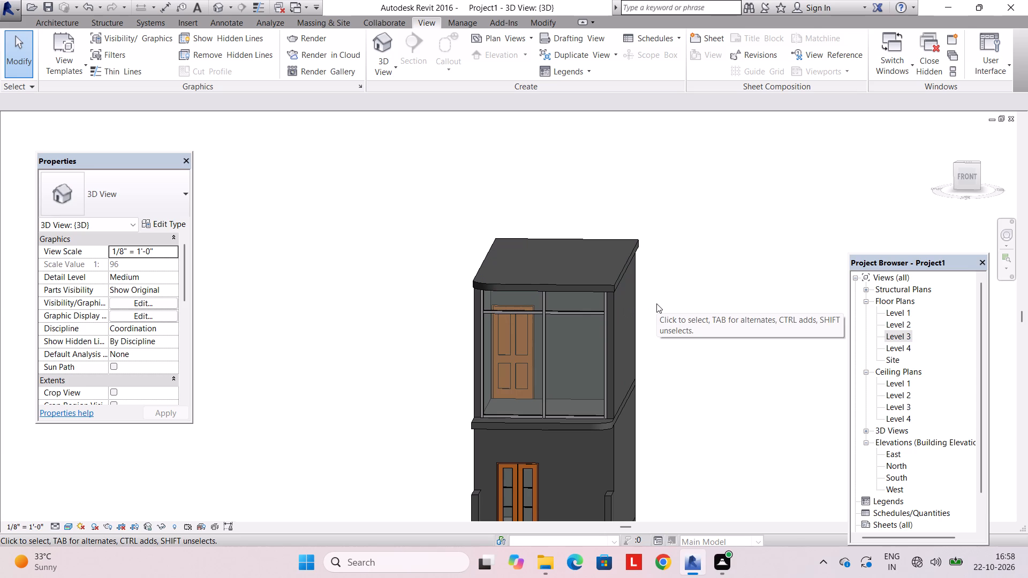
# In the Level 2 plan, select the front curtain wall, outer walls, interior door, staircase and partitions, and copy them.
pyautogui.doubleClick(889, 328)
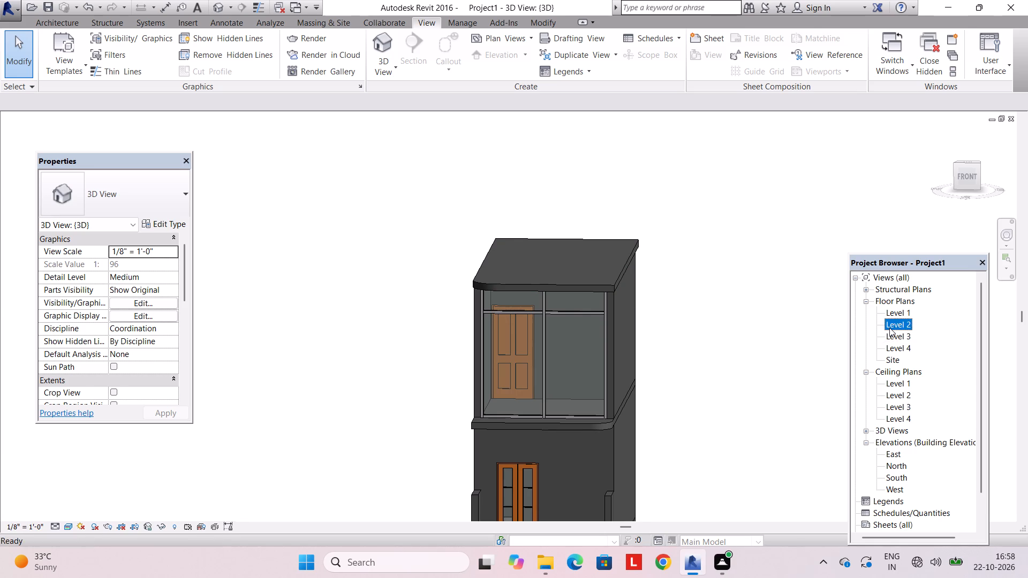
pyautogui.scroll(-3, 662, 322)
pyautogui.moveTo(427, 323); pyautogui.dragTo(454, 405, button='middle')
pyautogui.scroll(-4, 473, 391)
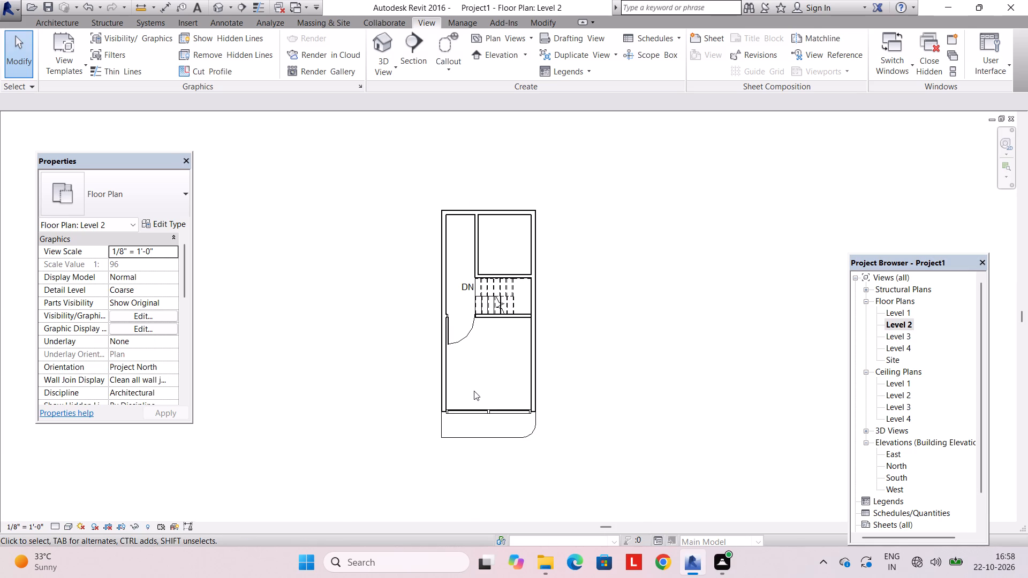
pyautogui.keyDown('ctrl'); pyautogui.click(486, 409); pyautogui.keyUp('ctrl')
pyautogui.keyDown('ctrl'); pyautogui.click(442, 362); pyautogui.keyUp('ctrl')
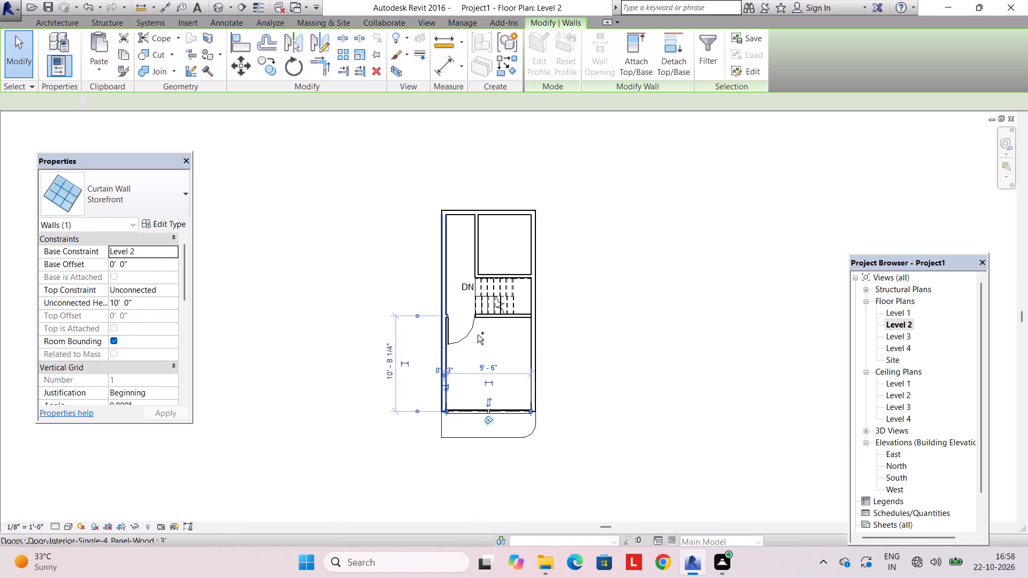
pyautogui.keyDown('ctrl'); pyautogui.click(473, 333); pyautogui.keyUp('ctrl')
pyautogui.keyDown('ctrl'); pyautogui.click(502, 317); pyautogui.keyUp('ctrl')
pyautogui.keyDown('ctrl'); pyautogui.click(483, 256); pyautogui.keyUp('ctrl')
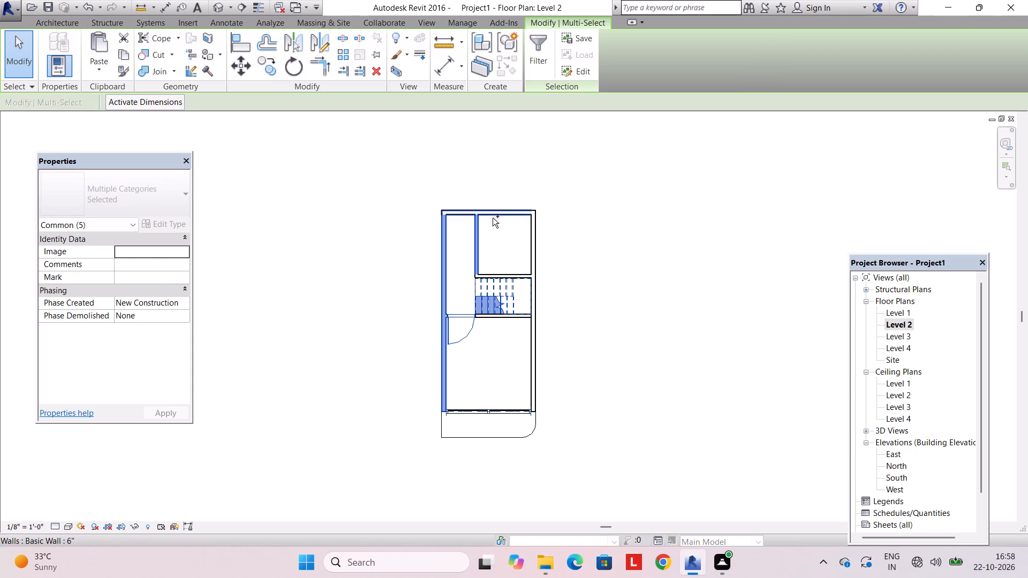
pyautogui.keyDown('ctrl'); pyautogui.click(493, 217); pyautogui.keyUp('ctrl')
pyautogui.keyDown('ctrl'); pyautogui.click(538, 237); pyautogui.keyUp('ctrl')
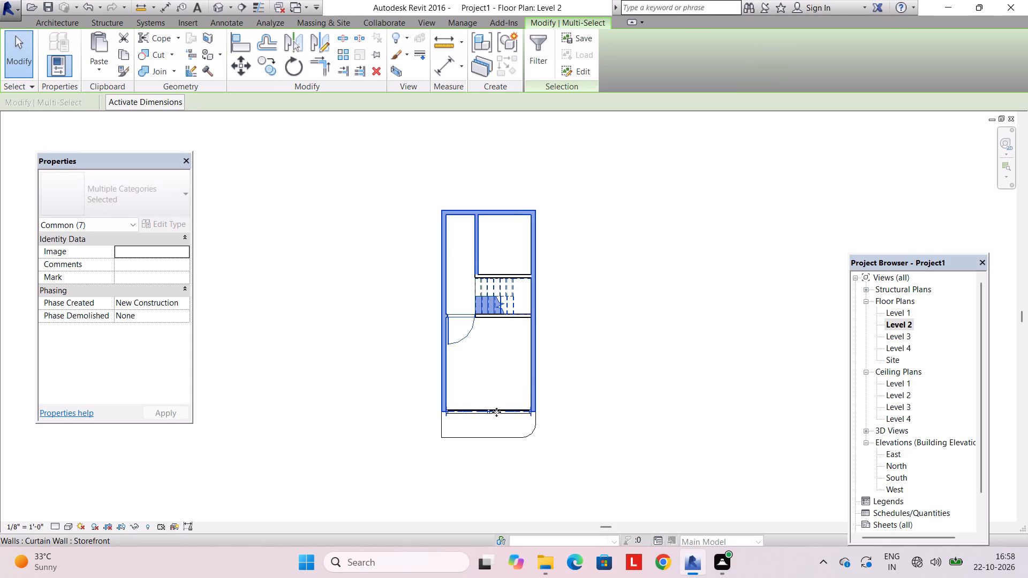
pyautogui.scroll(16, 496, 412)
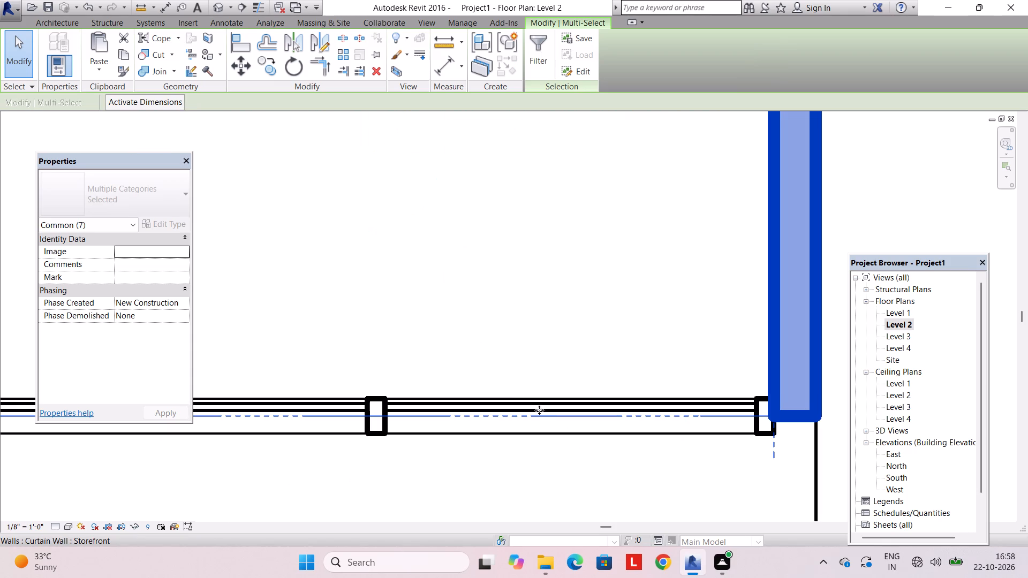
pyautogui.scroll(-11, 523, 371)
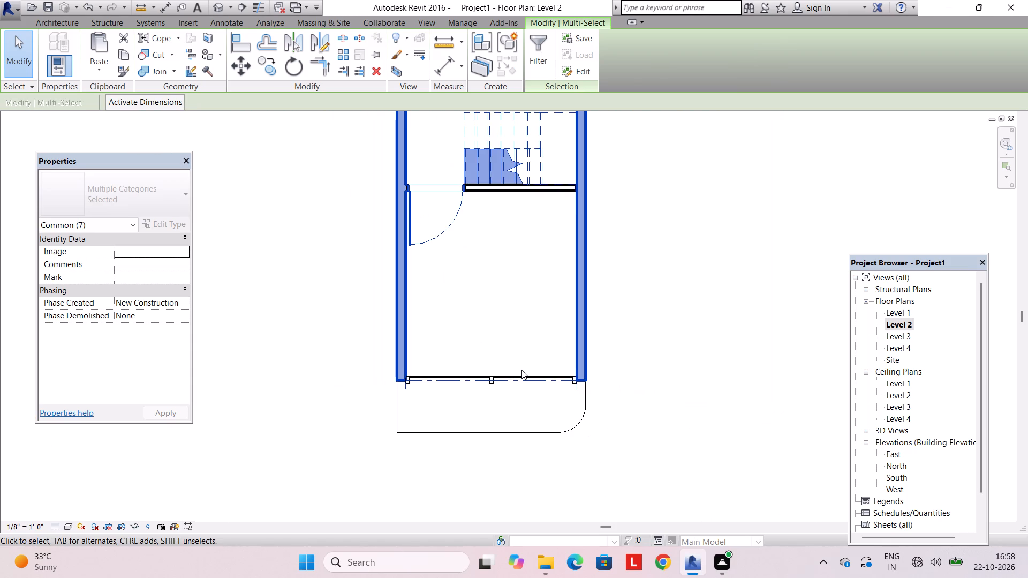
pyautogui.scroll(-3, 517, 352)
pyautogui.middleClick(483, 329)
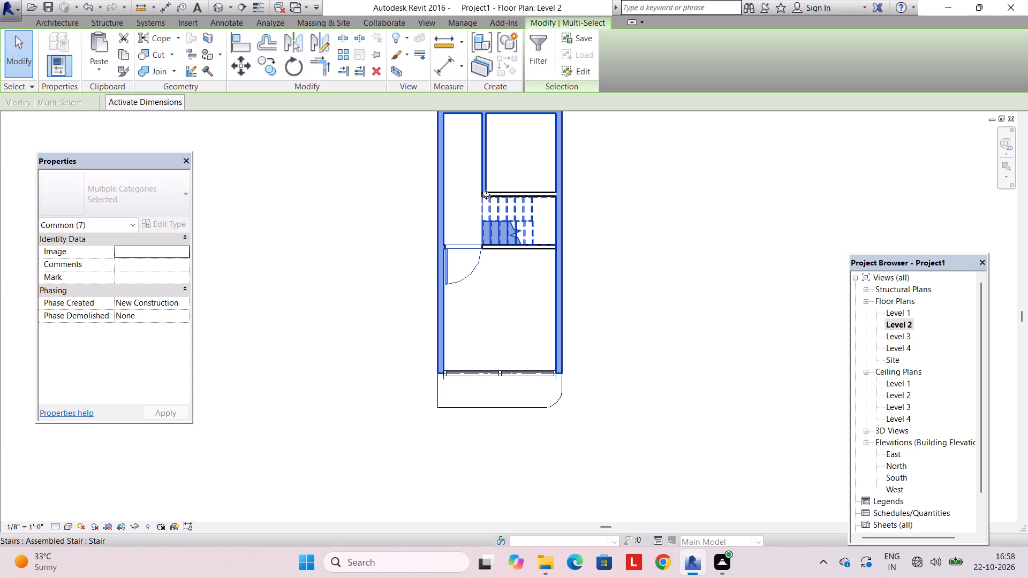
pyautogui.keyDown('ctrl'); pyautogui.click(518, 196); pyautogui.keyUp('ctrl')
pyautogui.keyDown('ctrl'); pyautogui.scroll(4, 518, 196); pyautogui.keyUp('ctrl')
pyautogui.scroll(4, 531, 181)
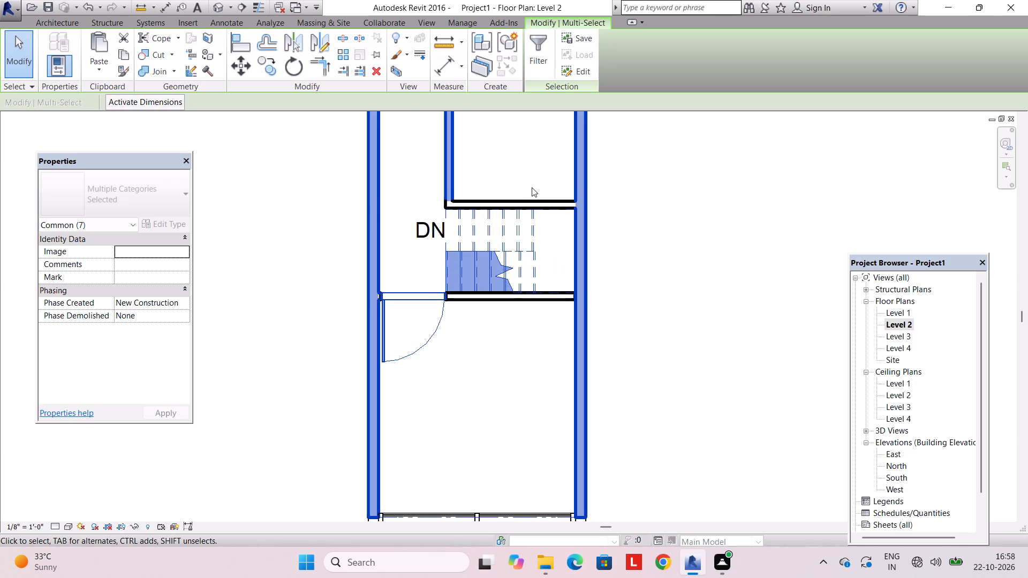
pyautogui.keyDown('ctrl'); pyautogui.click(541, 200); pyautogui.keyUp('ctrl')
pyautogui.moveTo(513, 426); pyautogui.dragTo(486, 317, button='middle')
pyautogui.keyDown('ctrl'); pyautogui.scroll(13, 506, 401); pyautogui.keyUp('ctrl')
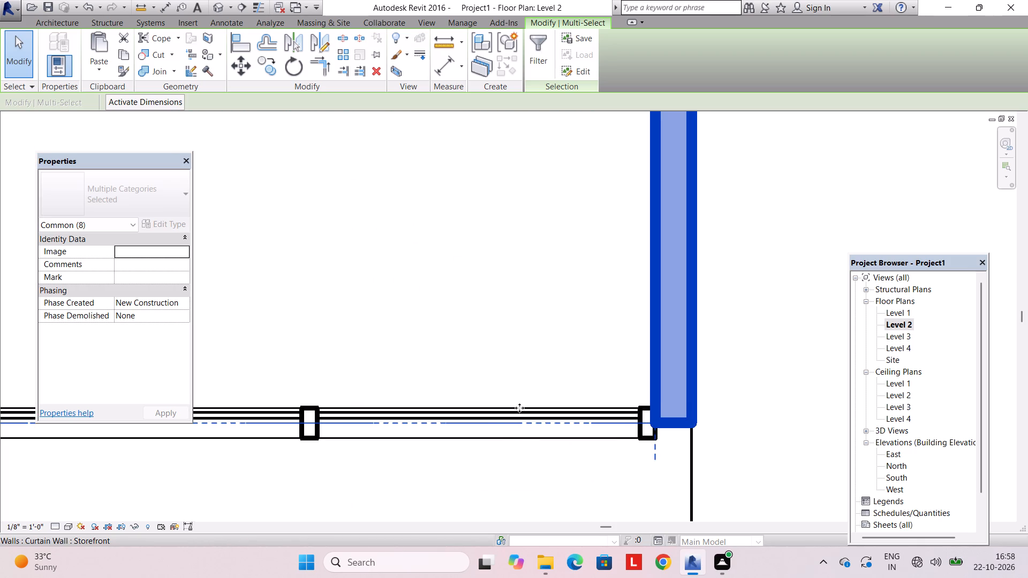
pyautogui.keyDown('ctrl'); pyautogui.click(632, 446); pyautogui.keyUp('ctrl')
pyautogui.keyDown('ctrl'); pyautogui.click(632, 441); pyautogui.keyUp('ctrl')
pyautogui.keyDown('ctrl'); pyautogui.click(637, 439); pyautogui.keyUp('ctrl')
pyautogui.scroll(-8, 517, 389)
pyautogui.scroll(8, 296, 407)
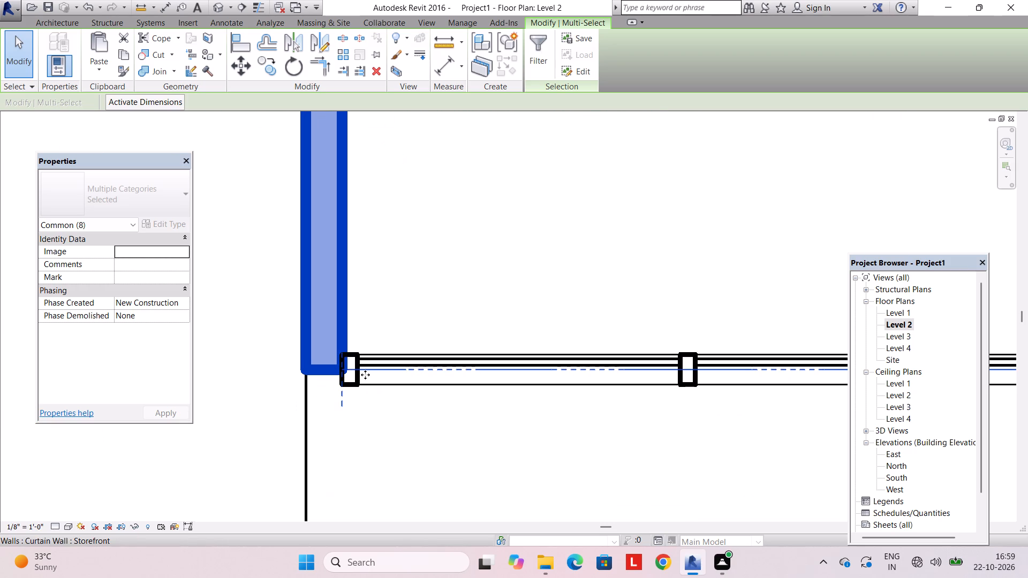
pyautogui.hotkey('ctrl', 'c')
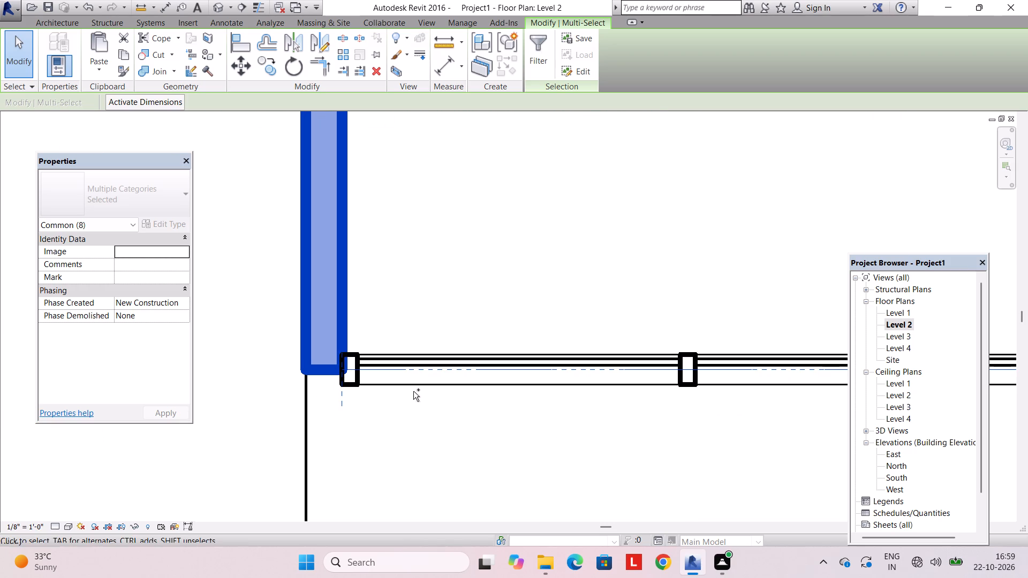
# Paste the copied Level 2 elements into the Level 3 plan, lining the outer walls up with the slab's side edges, and finish the paste.
pyautogui.doubleClick(909, 334)
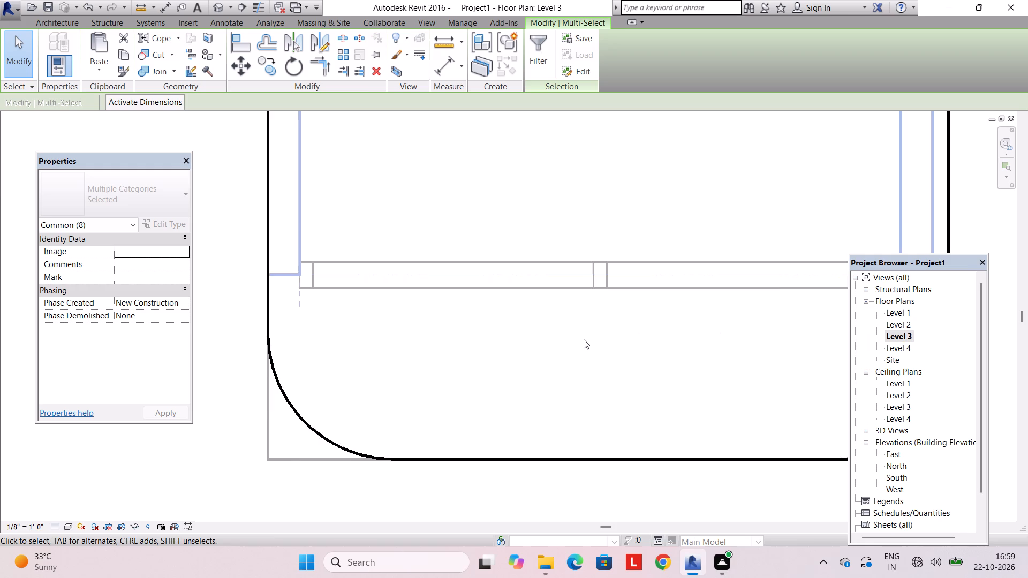
pyautogui.scroll(-8, 583, 339)
pyautogui.moveTo(580, 338); pyautogui.dragTo(554, 447, button='middle')
pyautogui.hotkey('ctrl', 'v')
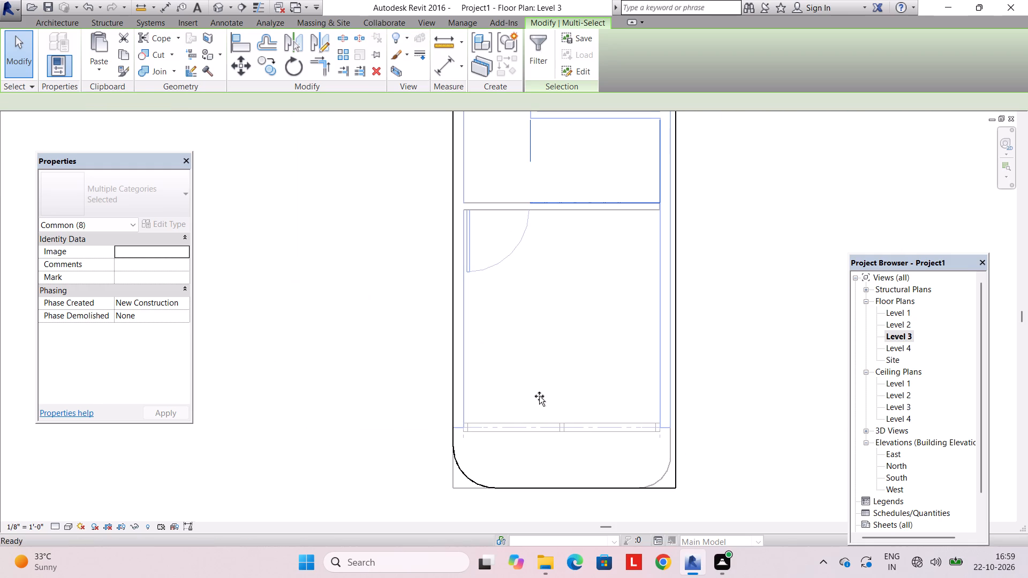
pyautogui.scroll(13, 466, 450)
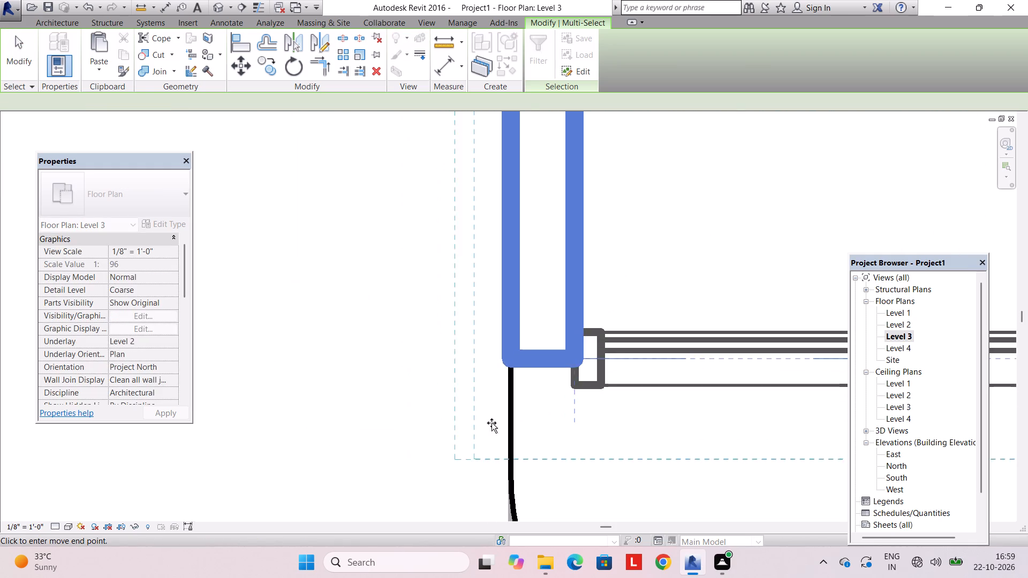
pyautogui.click(509, 423)
pyautogui.press('Escape')
pyautogui.press('Escape')
pyautogui.scroll(-4, 523, 416)
pyautogui.scroll(-3, 591, 408)
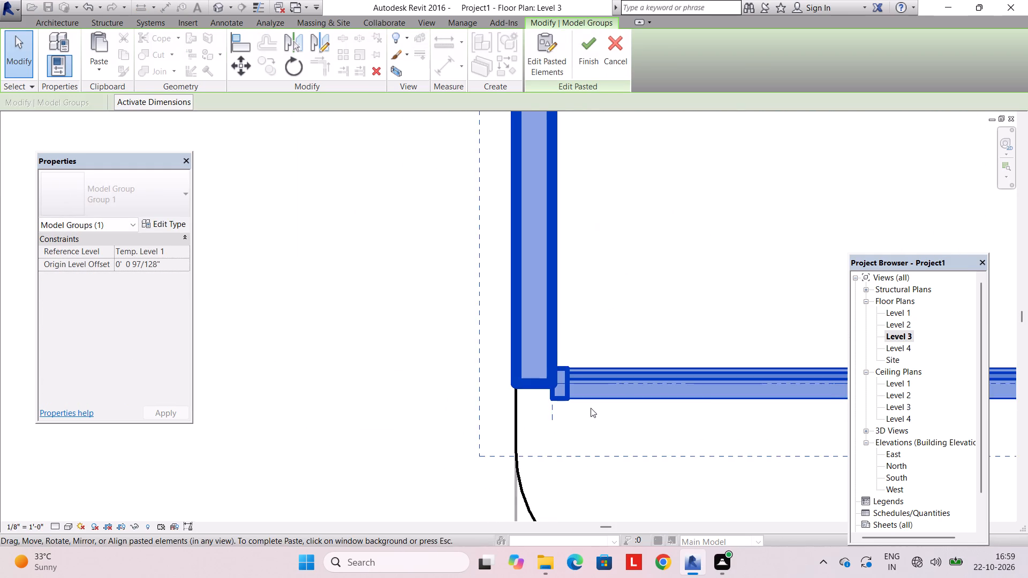
pyautogui.scroll(-2, 591, 408)
pyautogui.moveTo(610, 410); pyautogui.dragTo(542, 438, button='middle')
pyautogui.click(572, 420)
pyautogui.press('Escape')
pyautogui.press('Escape')
pyautogui.press('Escape')
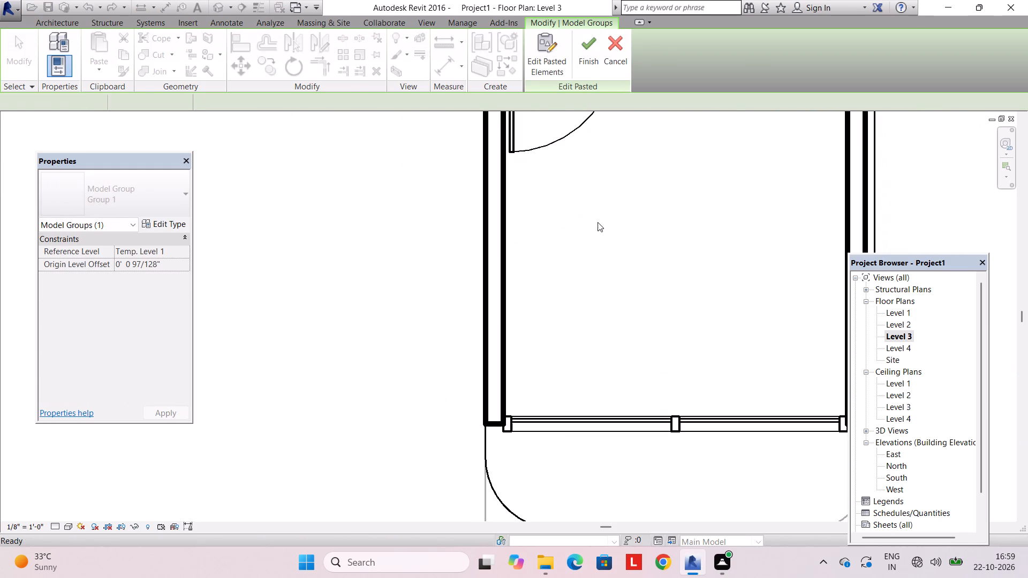
pyautogui.press('Escape')
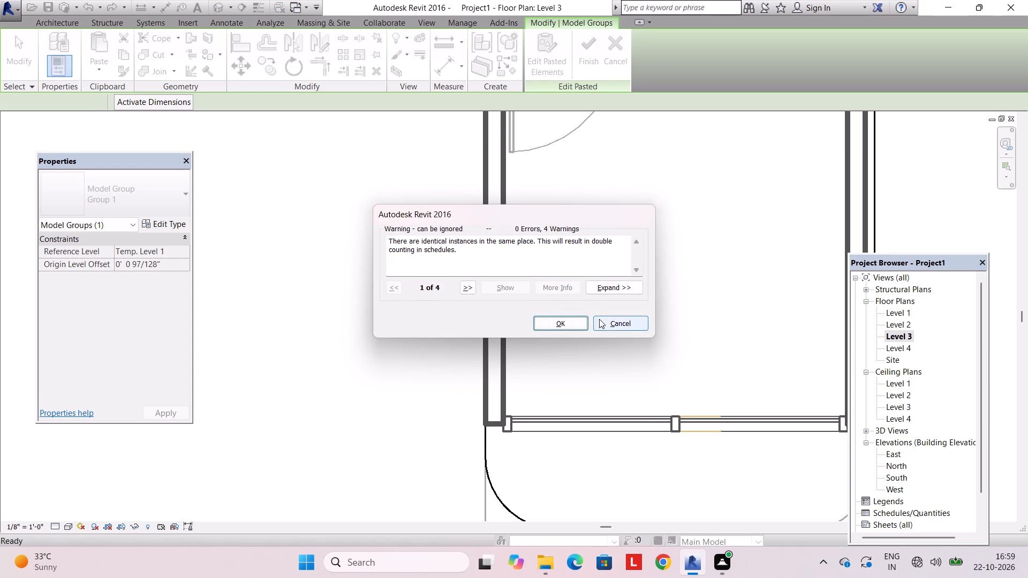
pyautogui.click(611, 321)
pyautogui.press('Escape')
pyautogui.click(580, 321)
pyautogui.press('Escape')
pyautogui.press('Escape')
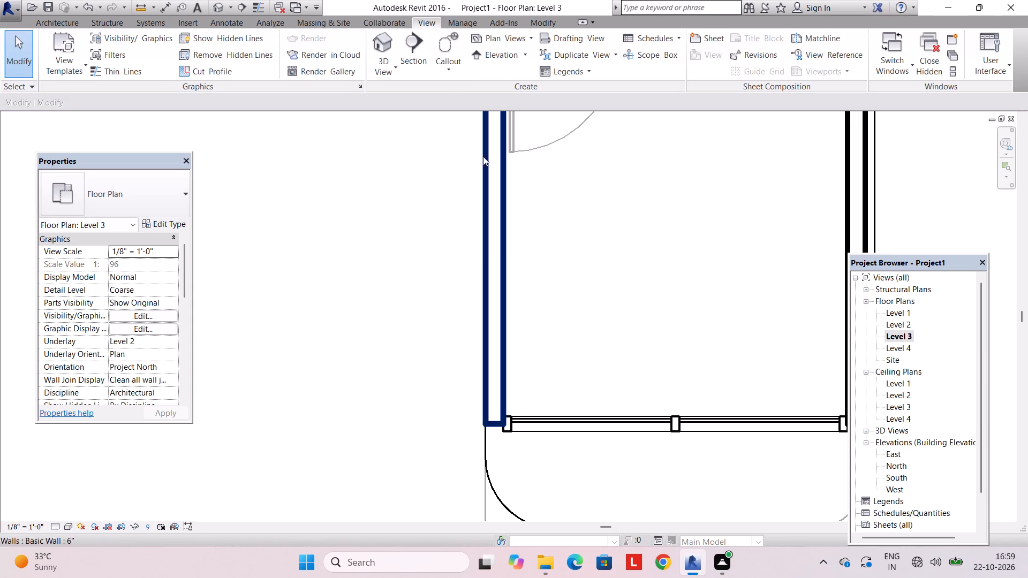
# Examine the pasted Level 3 walls, staircase and curtain wall from the side and front in 3D.
pyautogui.click(383, 56)
pyautogui.click(399, 100)
pyautogui.scroll(-2, 487, 272)
pyautogui.keyDown('shift'); pyautogui.moveTo(488, 273); pyautogui.dragTo(545, 393, button='middle'); pyautogui.keyUp('shift')
pyautogui.scroll(3, 532, 319)
pyautogui.keyDown('shift'); pyautogui.moveTo(532, 318); pyautogui.dragTo(649, 269, button='middle'); pyautogui.keyUp('shift')
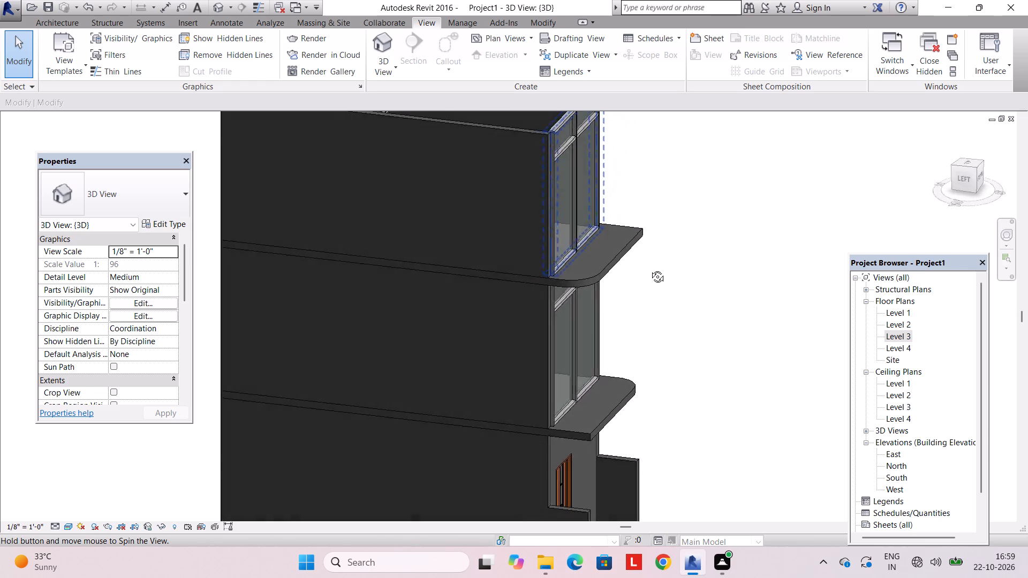
pyautogui.keyDown('shift'); pyautogui.moveTo(649, 269); pyautogui.dragTo(631, 324, button='middle'); pyautogui.keyUp('shift')
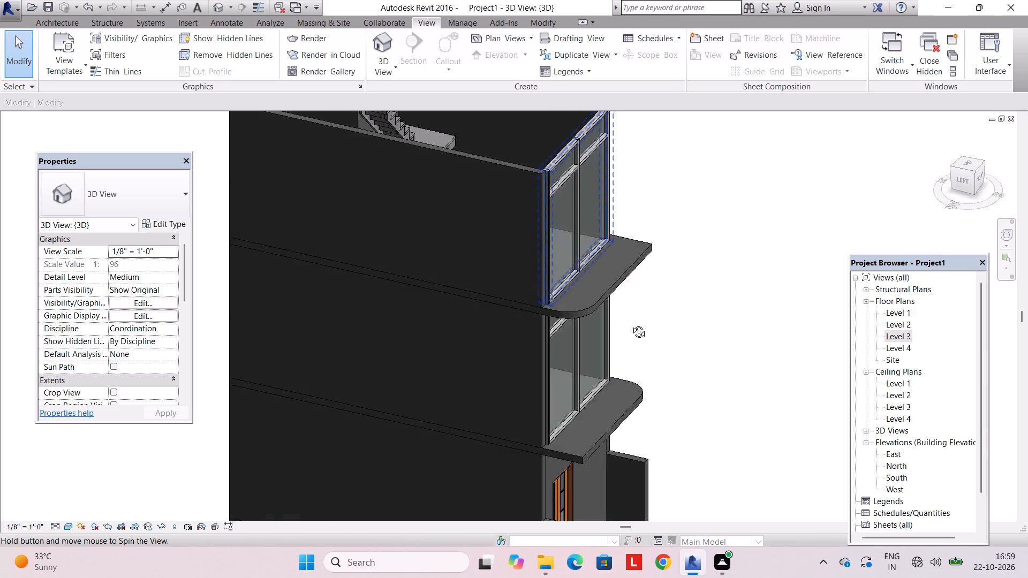
pyautogui.keyDown('shift'); pyautogui.moveTo(631, 324); pyautogui.dragTo(453, 284, button='middle'); pyautogui.keyUp('shift')
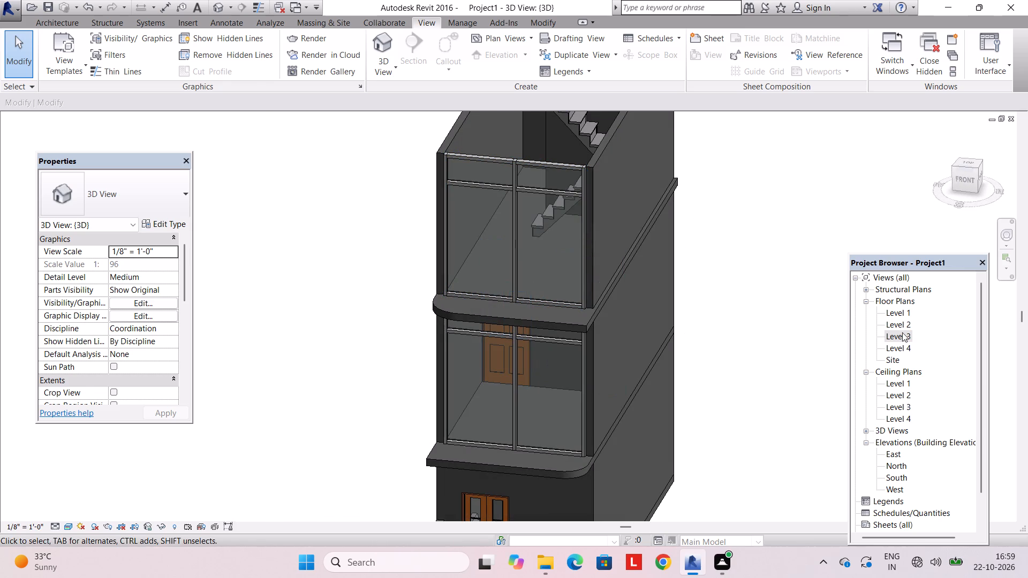
# In the Level 2 plan, nudge the storefront curtain wall about 2" inward so its mullions sit flush with the outer wall ends.
pyautogui.doubleClick(911, 334)
pyautogui.doubleClick(891, 325)
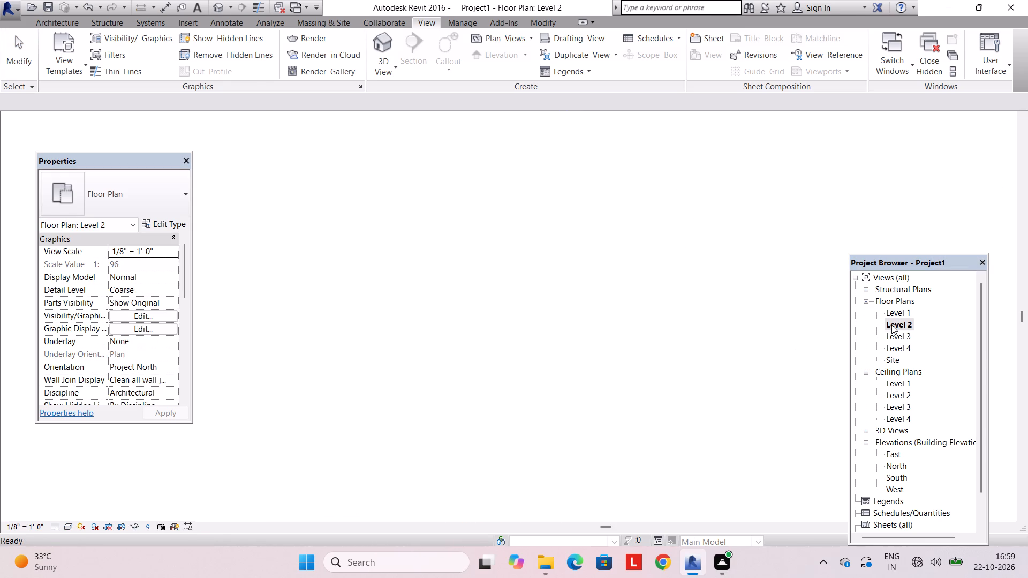
pyautogui.click(545, 378)
pyautogui.click(545, 364)
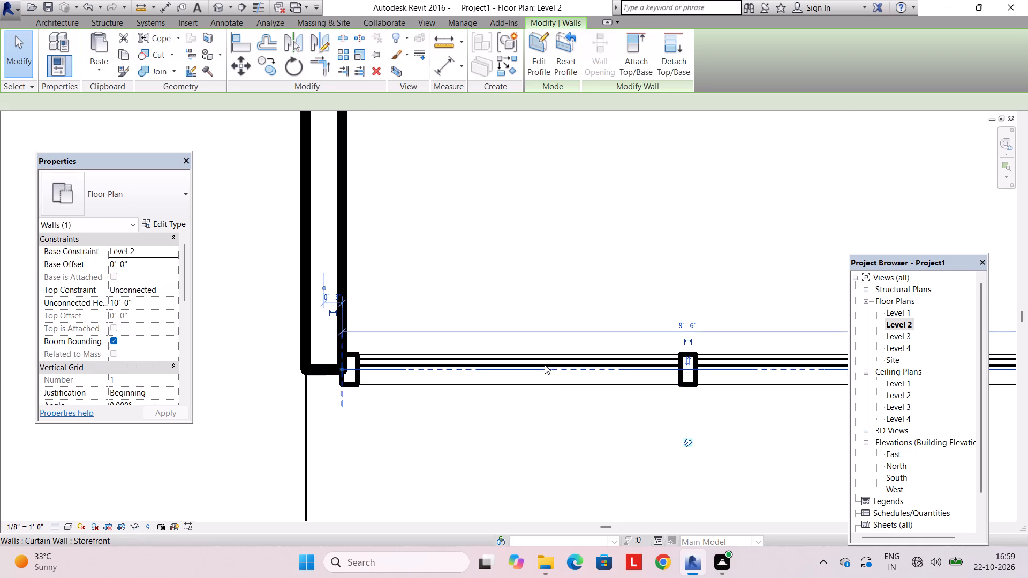
pyautogui.scroll(-4, 545, 364)
pyautogui.moveTo(524, 405); pyautogui.dragTo(488, 421, button='middle')
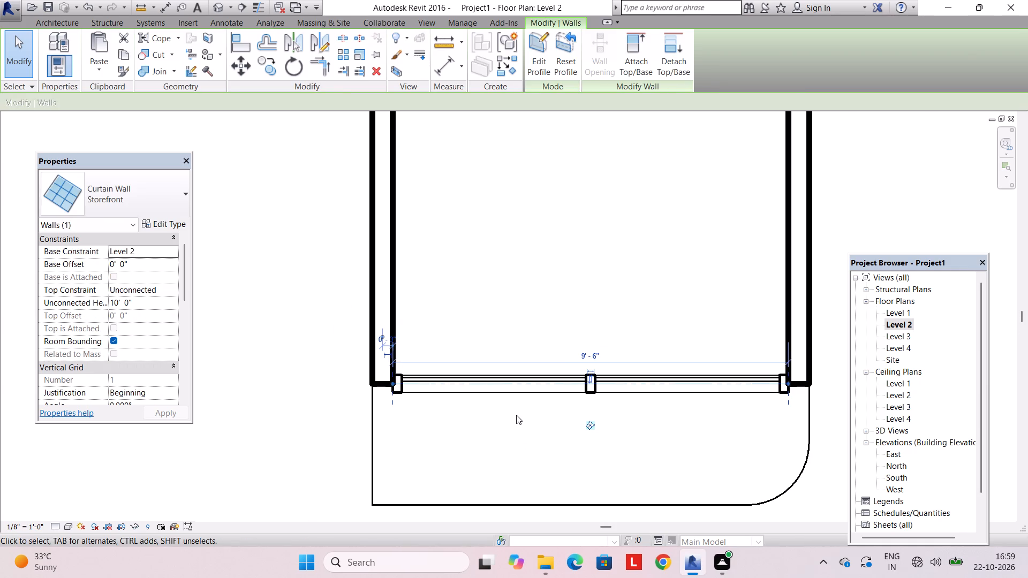
pyautogui.press('Up')
pyautogui.press('Up')
pyautogui.press('Up')
pyautogui.press('Down')
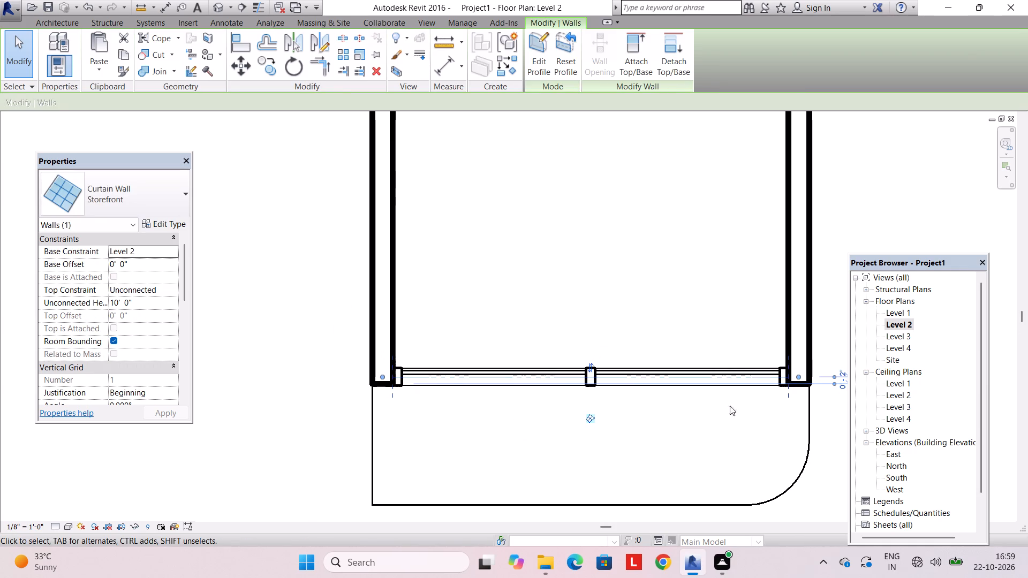
# In the Level 3 plan, nudge the front storefront curtain wall inward so its mullions sit flush with the outer wall ends.
pyautogui.doubleClick(906, 336)
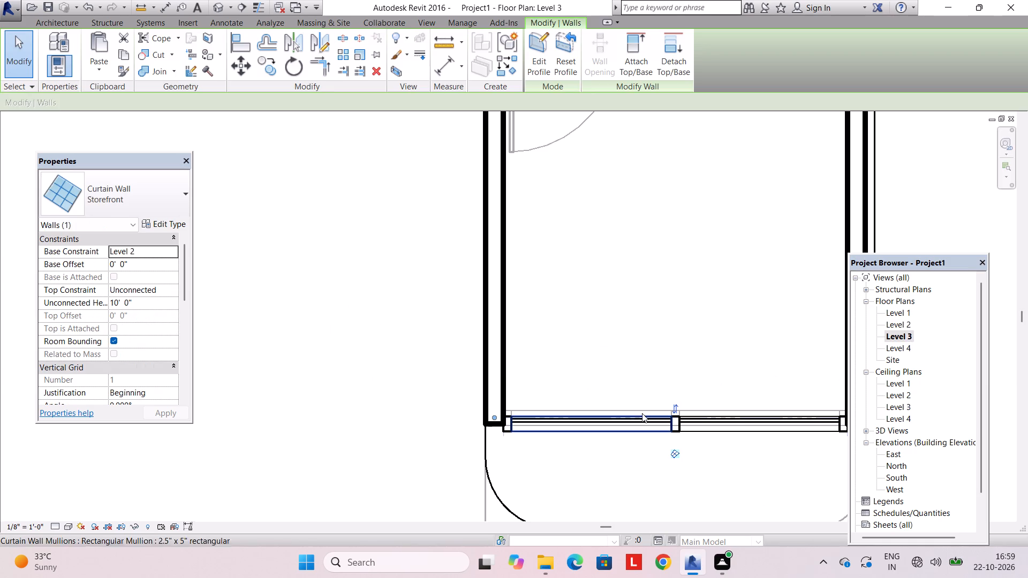
pyautogui.click(642, 413)
pyautogui.press('Up')
pyautogui.press('Up')
pyautogui.press('Up')
pyautogui.press('Down')
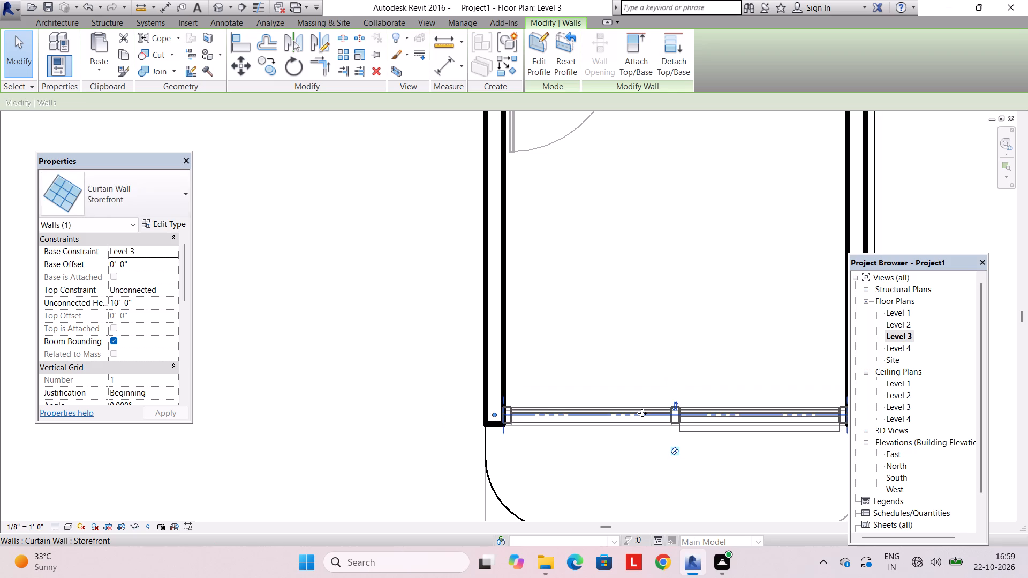
pyautogui.press('Escape')
pyautogui.press('Escape')
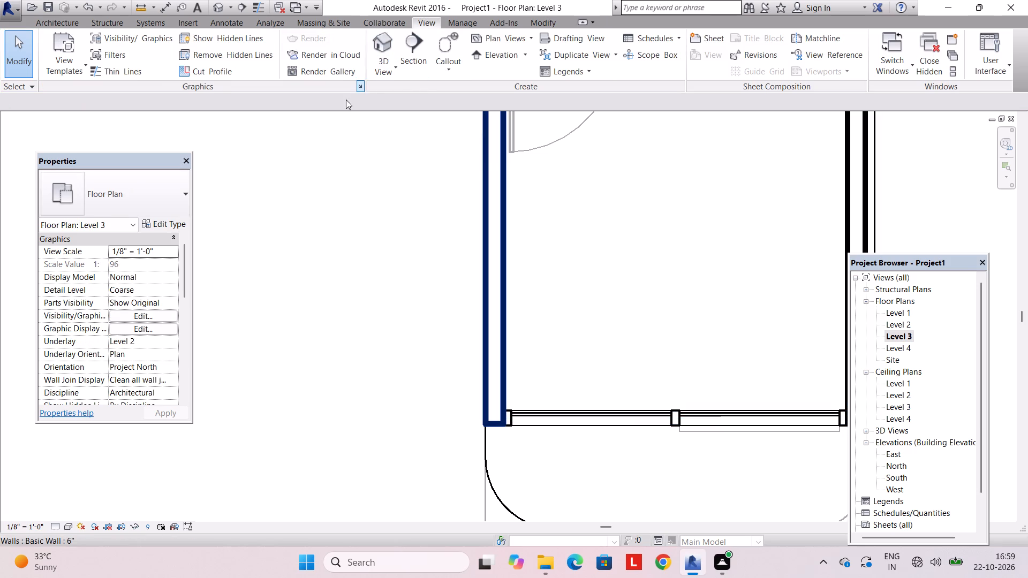
# Examine the Level 2 and Level 3 curtain walls, slab edges and staircases from the front and sides in 3D.
pyautogui.click(375, 77)
pyautogui.click(396, 94)
pyautogui.keyDown('shift'); pyautogui.moveTo(483, 269); pyautogui.dragTo(549, 357, button='middle'); pyautogui.keyUp('shift')
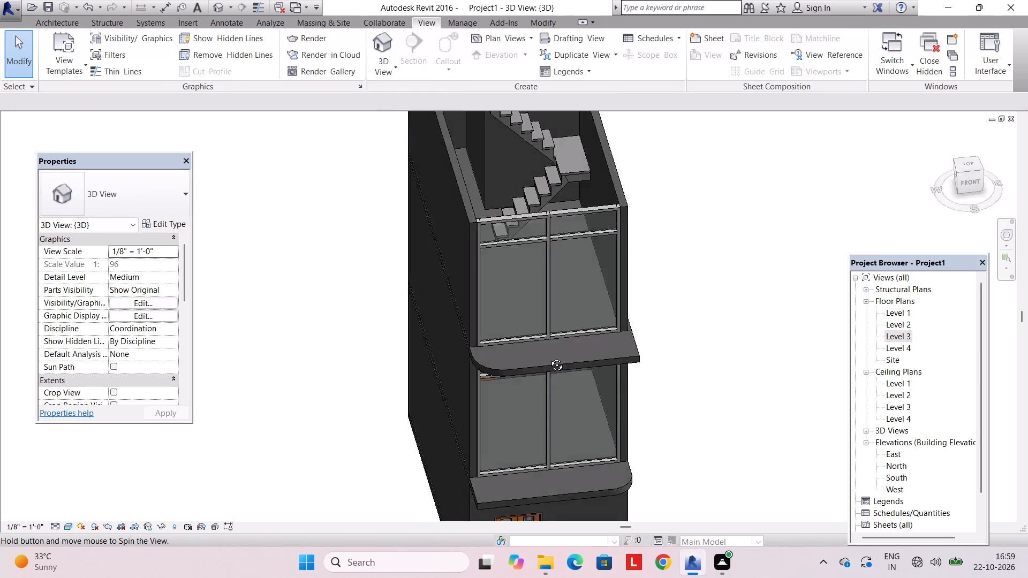
pyautogui.keyDown('shift'); pyautogui.moveTo(549, 357); pyautogui.dragTo(493, 189, button='middle'); pyautogui.keyUp('shift')
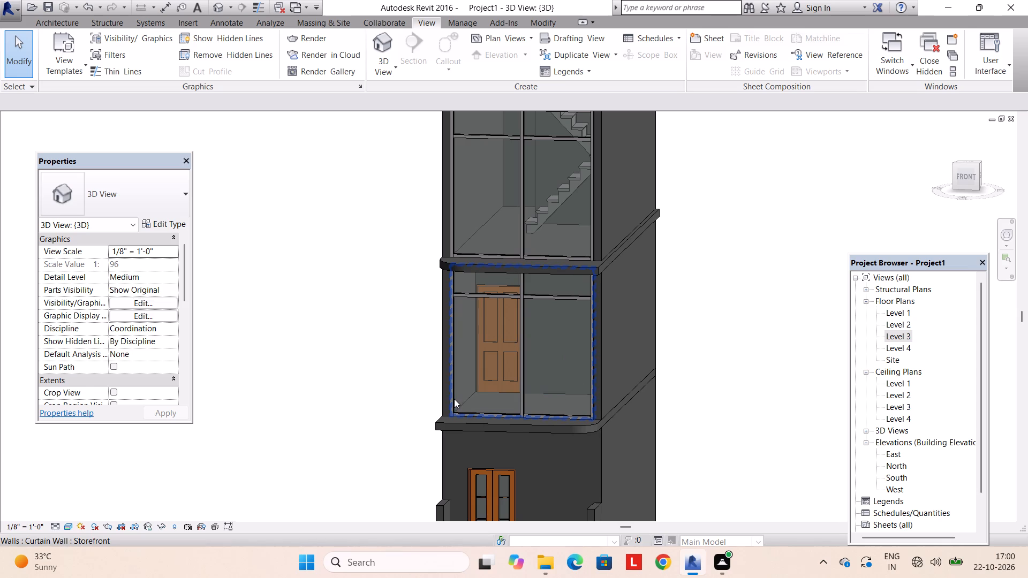
pyautogui.keyDown('shift'); pyautogui.moveTo(470, 412); pyautogui.dragTo(515, 323, button='middle'); pyautogui.keyUp('shift')
pyautogui.keyDown('shift'); pyautogui.moveTo(501, 372); pyautogui.dragTo(471, 406, button='middle'); pyautogui.keyUp('shift')
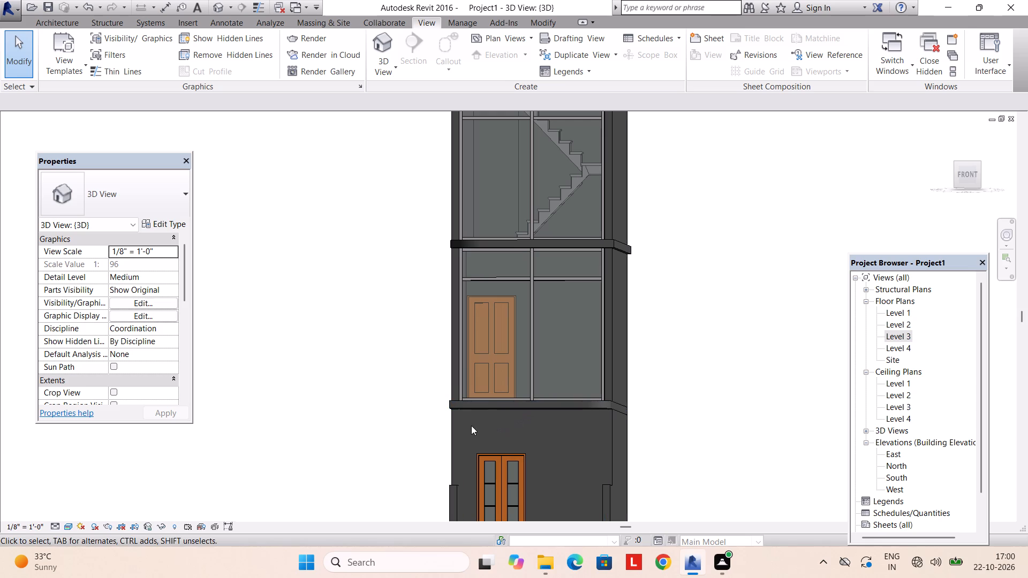
pyautogui.keyDown('shift'); pyautogui.moveTo(470, 423); pyautogui.dragTo(495, 348, button='middle'); pyautogui.keyUp('shift')
pyautogui.scroll(3, 493, 381)
pyautogui.keyDown('shift'); pyautogui.moveTo(493, 381); pyautogui.dragTo(488, 431, button='middle'); pyautogui.keyUp('shift')
pyautogui.scroll(-3, 497, 396)
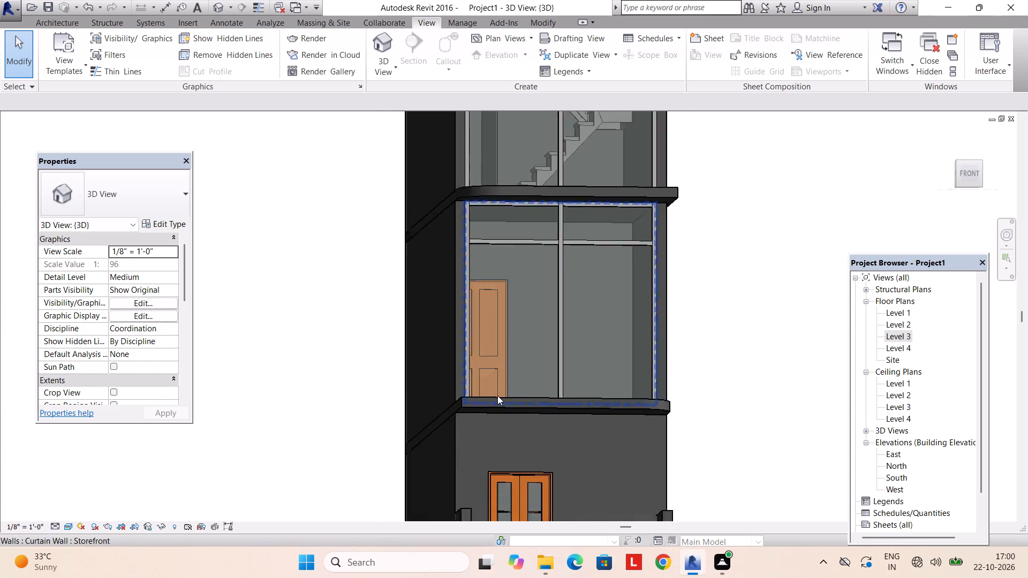
pyautogui.scroll(-2, 497, 396)
pyautogui.keyDown('shift'); pyautogui.moveTo(497, 396); pyautogui.dragTo(497, 413, button='middle'); pyautogui.keyUp('shift')
pyautogui.keyDown('shift'); pyautogui.scroll(-1, 497, 407); pyautogui.keyUp('shift')
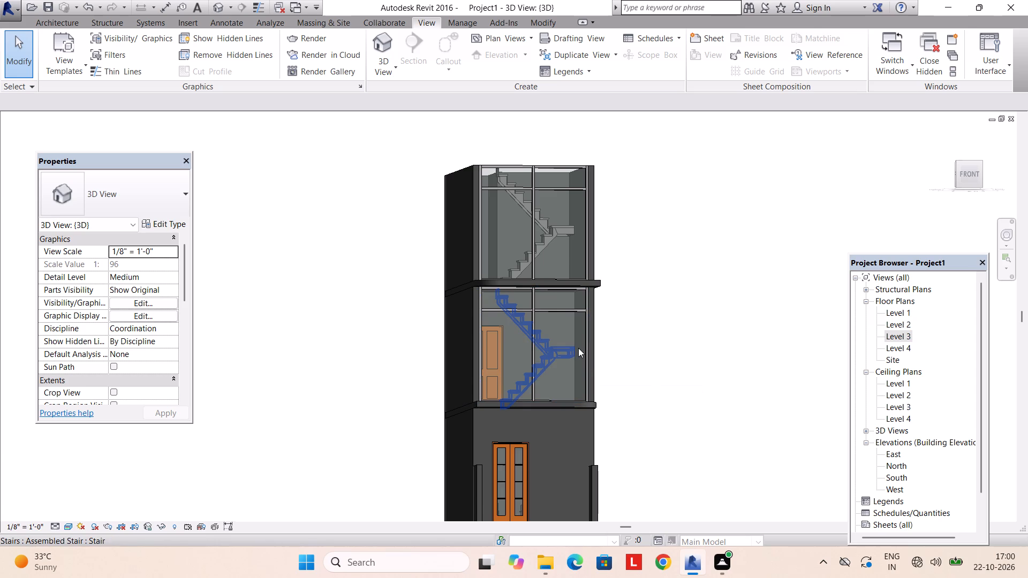
pyautogui.keyDown('shift'); pyautogui.moveTo(578, 329); pyautogui.dragTo(554, 369, button='middle'); pyautogui.keyUp('shift')
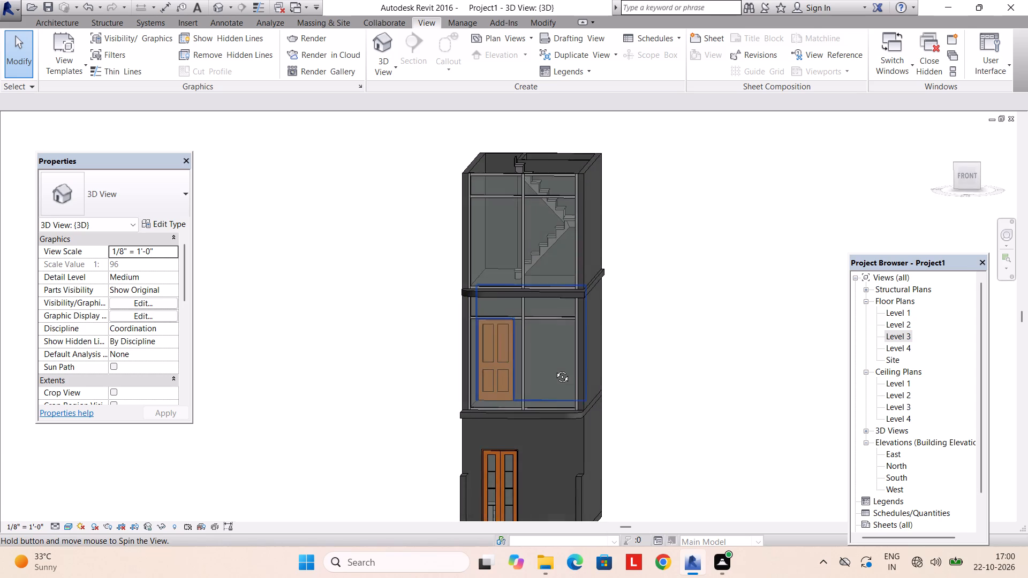
pyautogui.keyDown('shift'); pyautogui.moveTo(554, 369); pyautogui.dragTo(554, 367, button='middle'); pyautogui.keyUp('shift')
pyautogui.scroll(-2, 554, 328)
pyautogui.moveTo(554, 328); pyautogui.dragTo(539, 410, button='middle')
pyautogui.keyDown('shift'); pyautogui.moveTo(535, 394); pyautogui.dragTo(541, 371, button='middle'); pyautogui.keyUp('shift')
pyautogui.scroll(3, 541, 371)
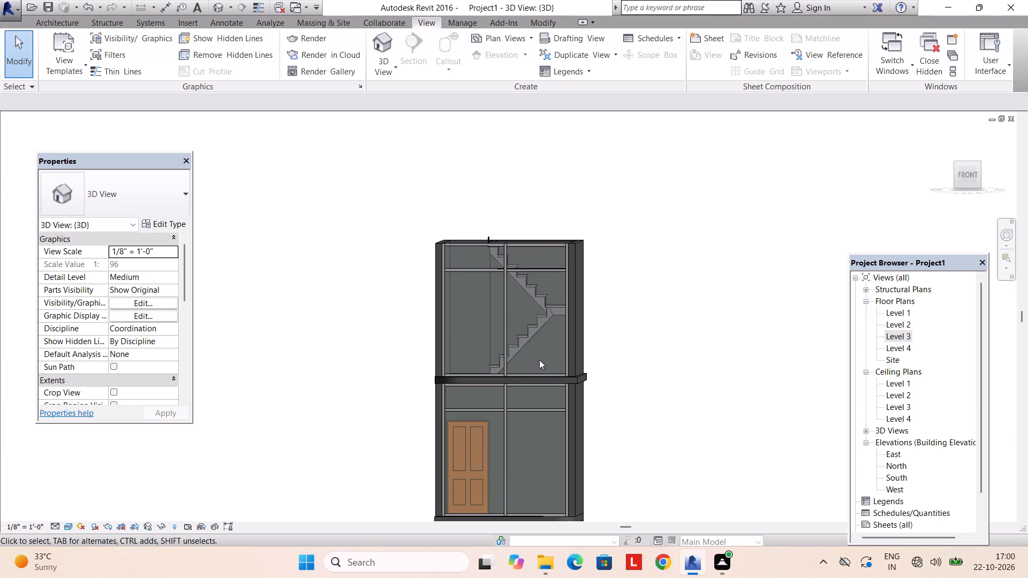
# On Level 4, draw a rectangle of 4" basic walls, 20' 0" high, between opposite outer corners of the walls below, flipped to sit inside.
pyautogui.doubleClick(906, 346)
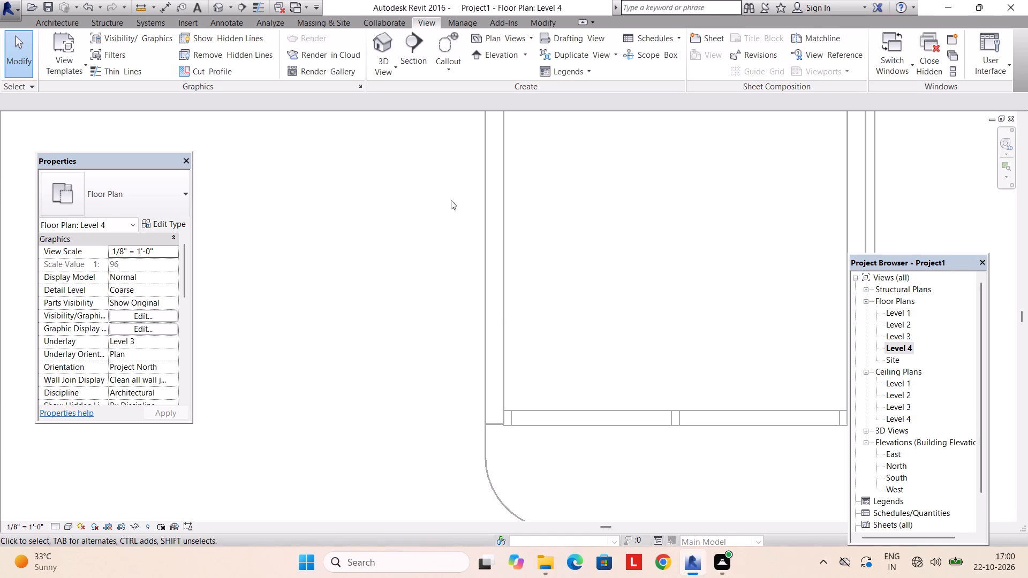
pyautogui.scroll(-6, 434, 194)
pyautogui.moveTo(408, 249); pyautogui.dragTo(347, 348, button='middle')
pyautogui.scroll(-3, 347, 348)
pyautogui.moveTo(351, 337); pyautogui.dragTo(347, 362, button='middle')
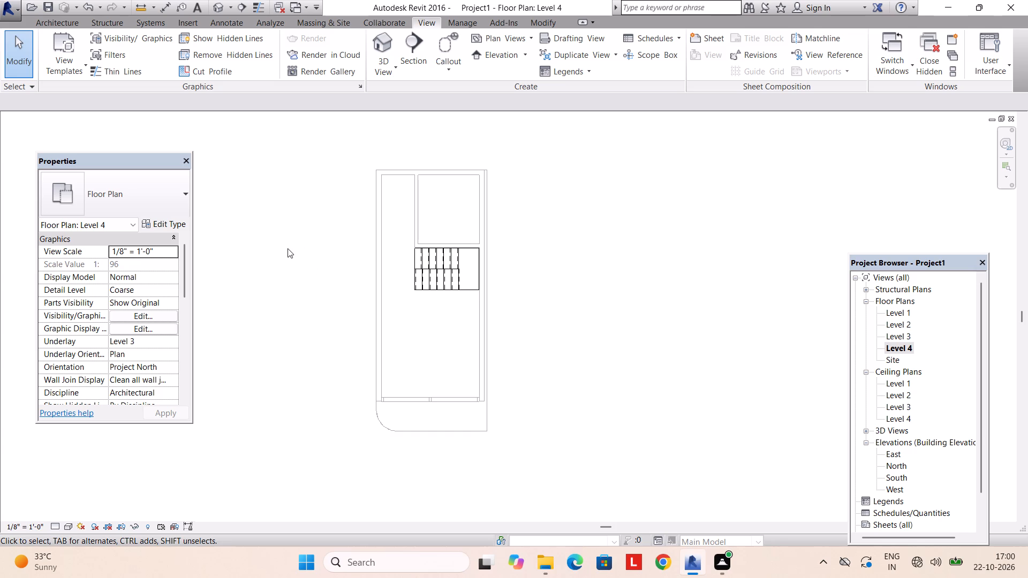
pyautogui.click(50, 20)
pyautogui.click(64, 47)
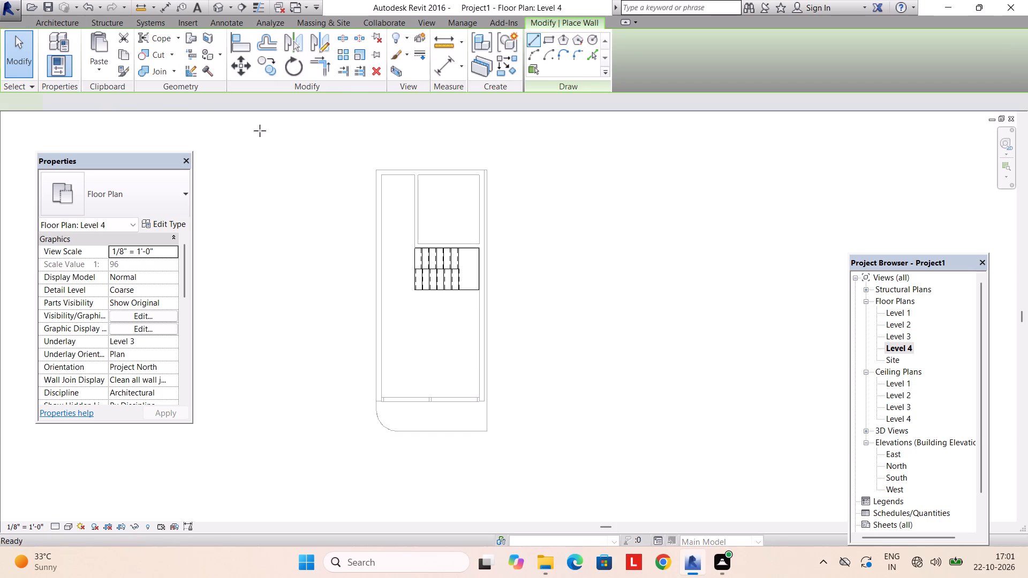
pyautogui.click(542, 37)
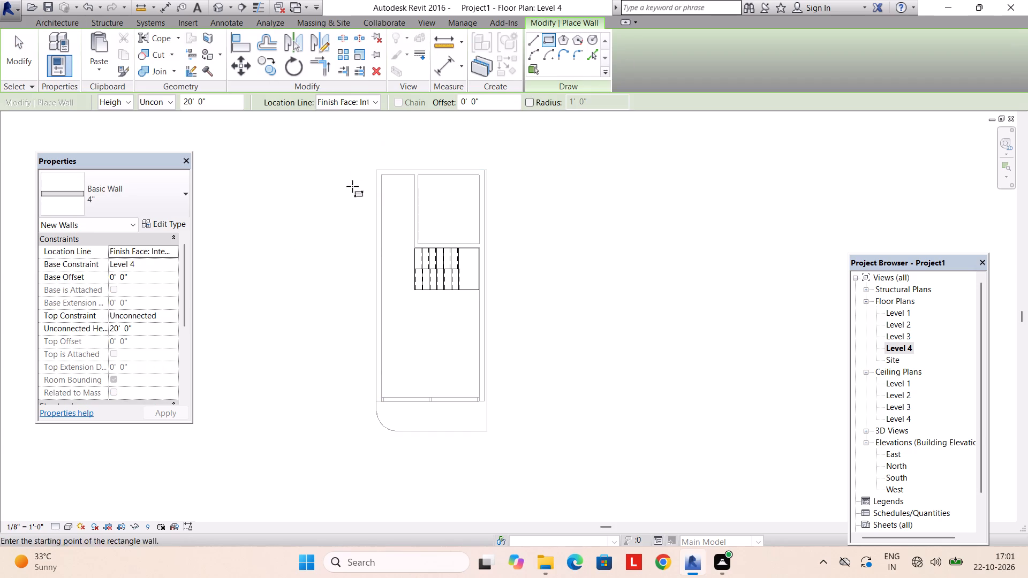
pyautogui.scroll(2, 373, 165)
pyautogui.click(374, 169)
pyautogui.moveTo(471, 435); pyautogui.dragTo(458, 379, button='middle')
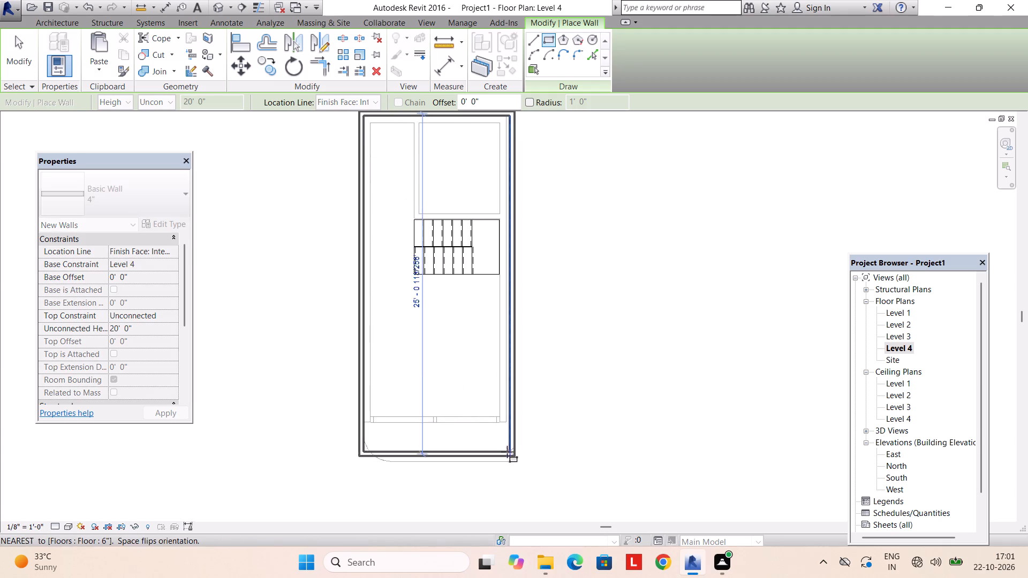
pyautogui.scroll(5, 508, 438)
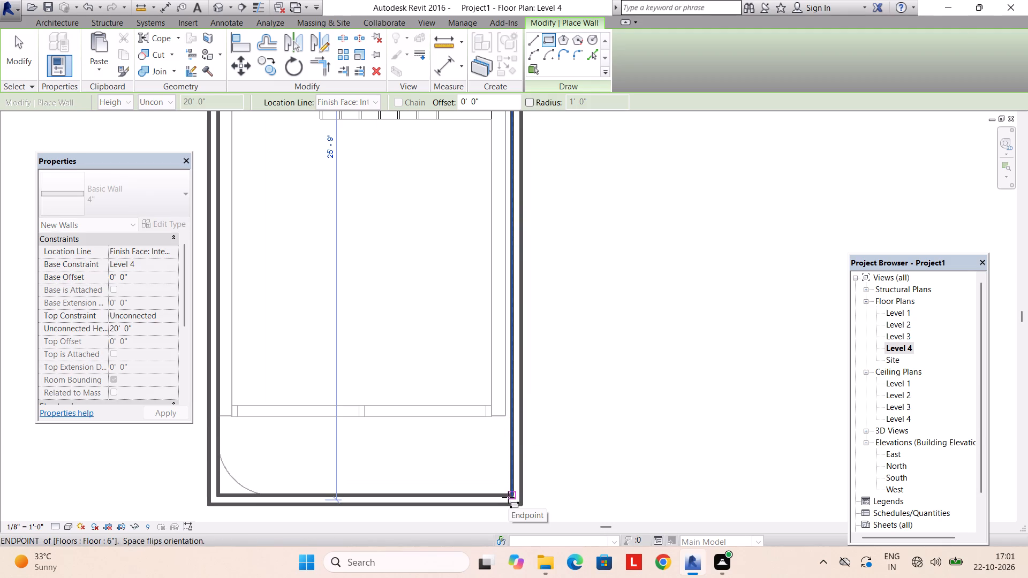
pyautogui.scroll(-2, 497, 450)
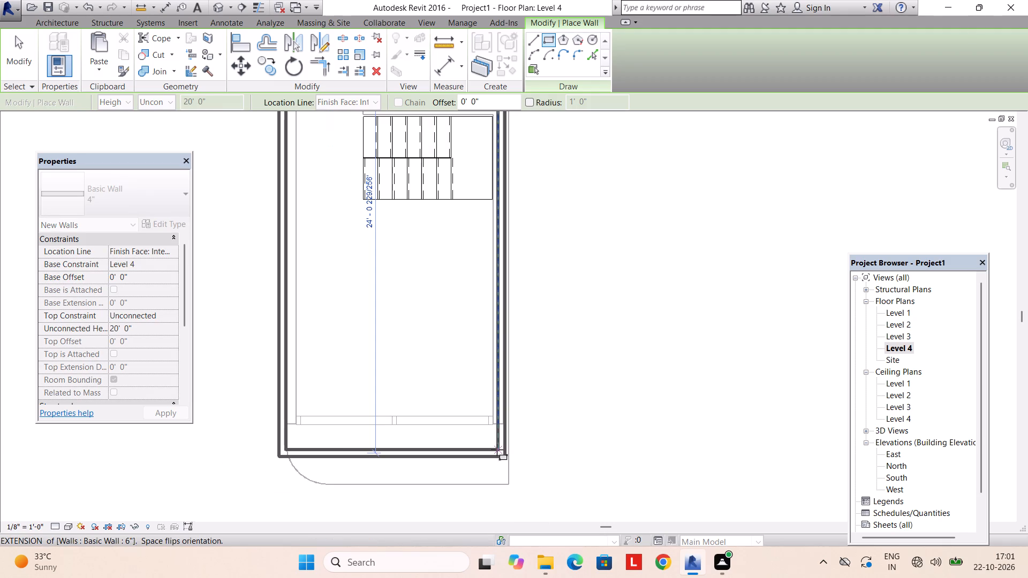
pyautogui.press('space')
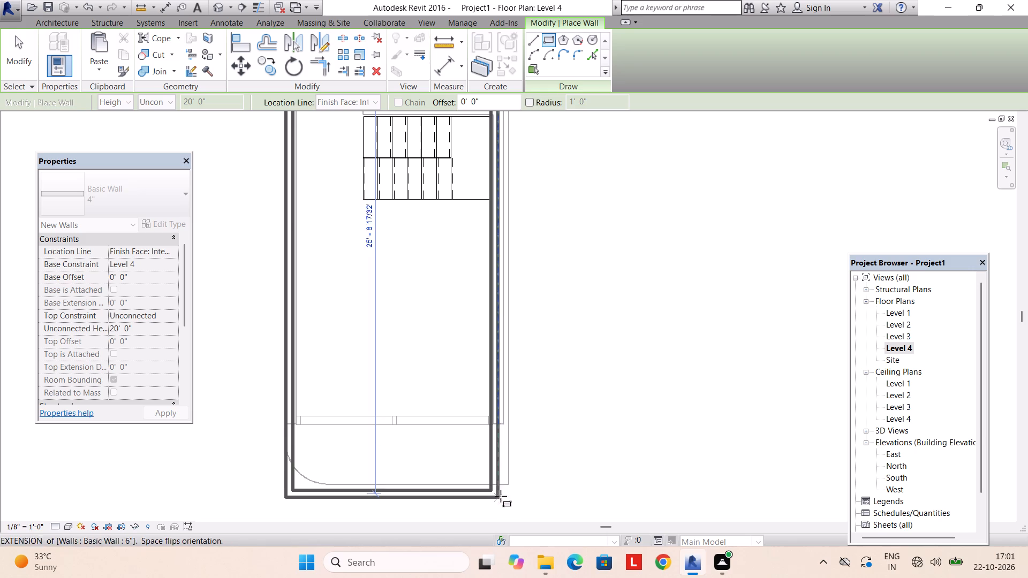
pyautogui.scroll(3, 504, 424)
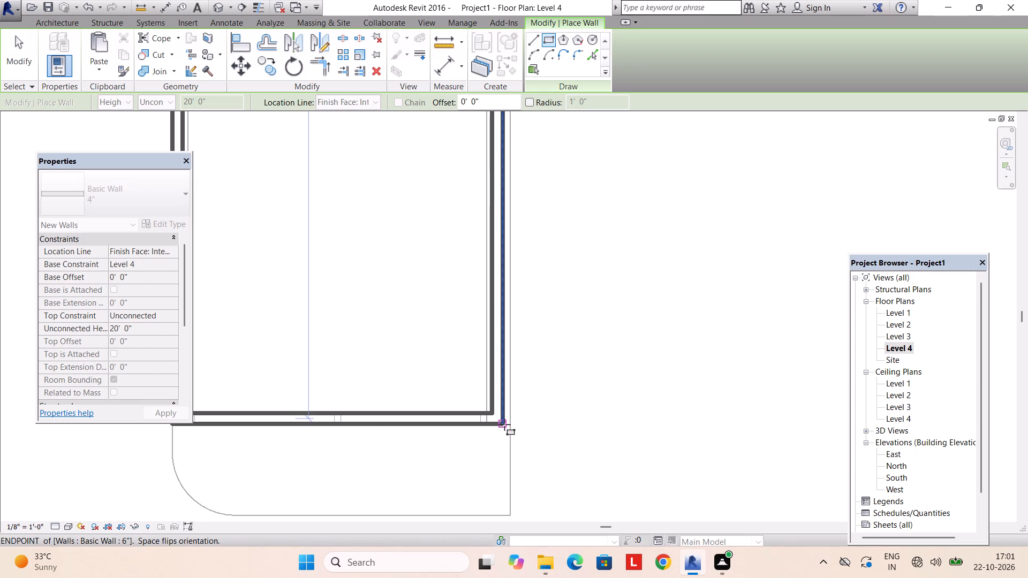
pyautogui.scroll(-3, 504, 424)
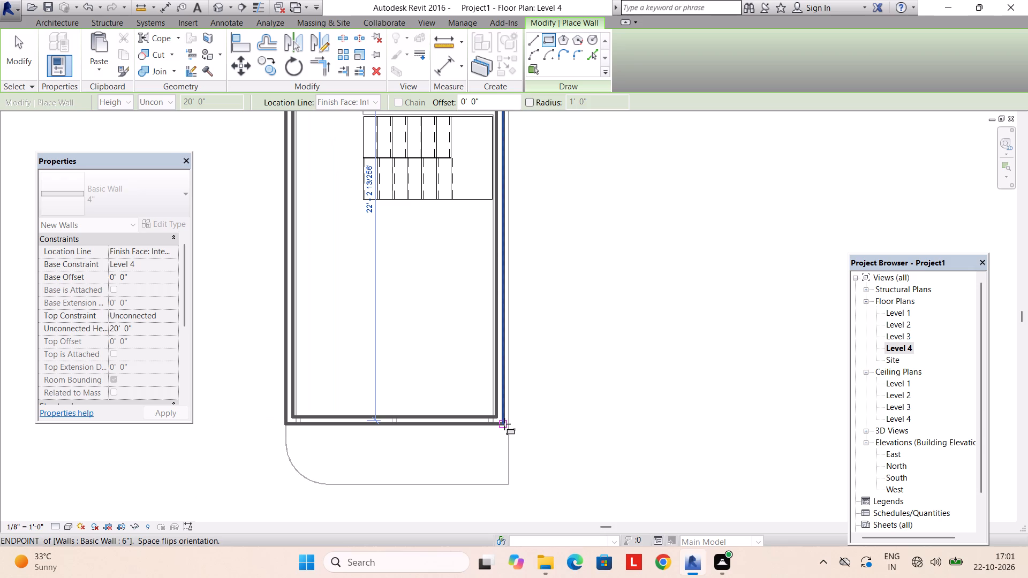
pyautogui.click(504, 424)
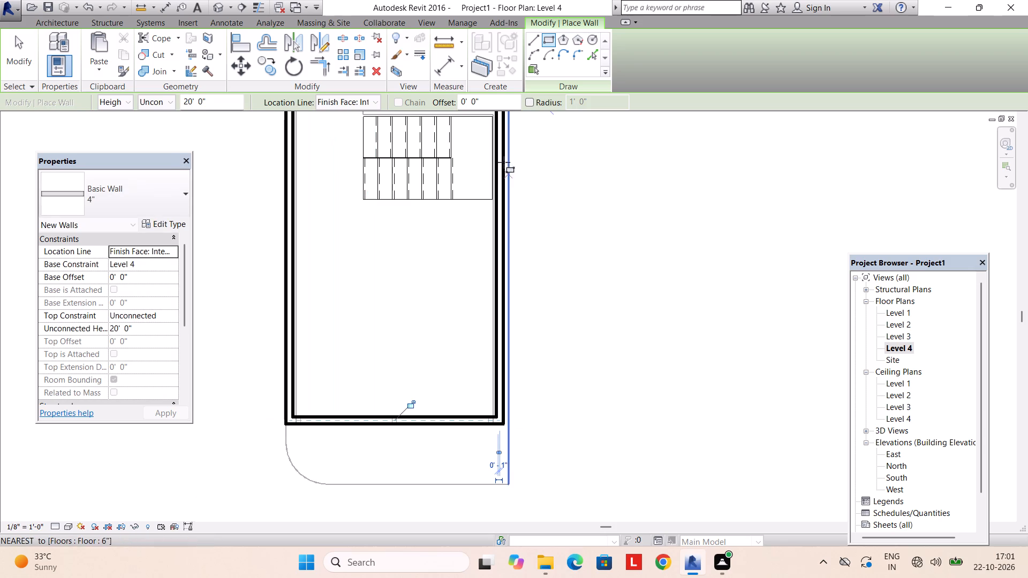
pyautogui.press('Escape')
pyautogui.press('Escape')
# Edit the Level 3 floor boundary in the Level 3 plan, nudging the overhanging long edge inward to the outer wall face, and finish the sketch.
pyautogui.click(428, 29)
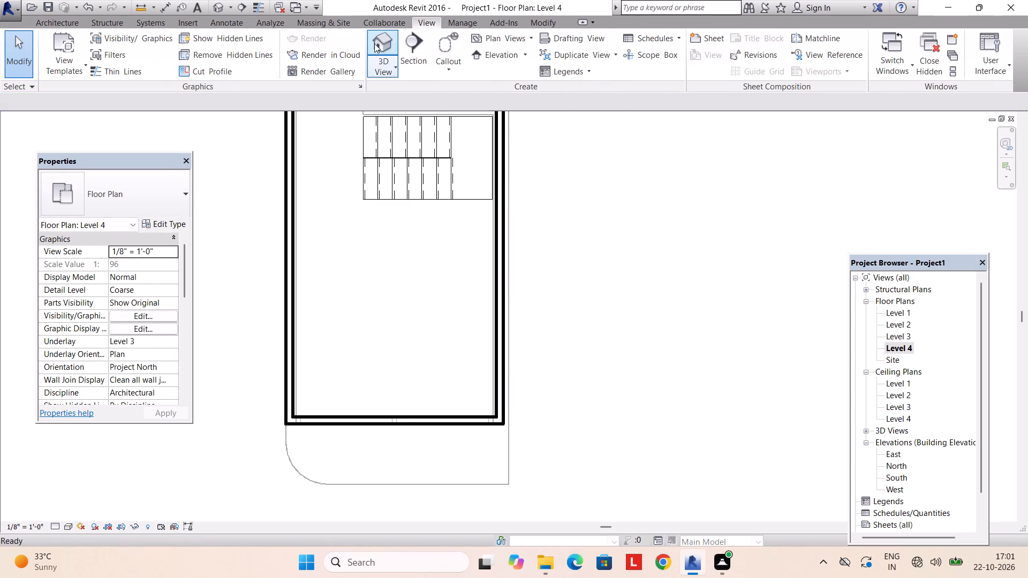
pyautogui.click(374, 42)
pyautogui.scroll(2, 558, 290)
pyautogui.scroll(3, 595, 395)
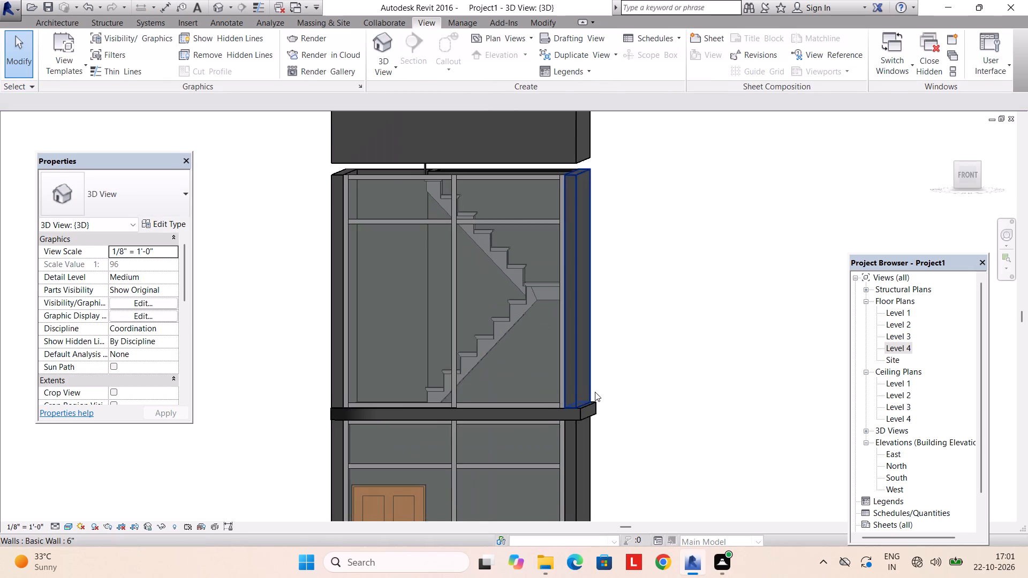
pyautogui.keyDown('shift'); pyautogui.moveTo(582, 386); pyautogui.dragTo(597, 455, button='middle'); pyautogui.keyUp('shift')
pyautogui.keyDown('shift'); pyautogui.moveTo(597, 452); pyautogui.dragTo(565, 501, button='middle'); pyautogui.keyUp('shift')
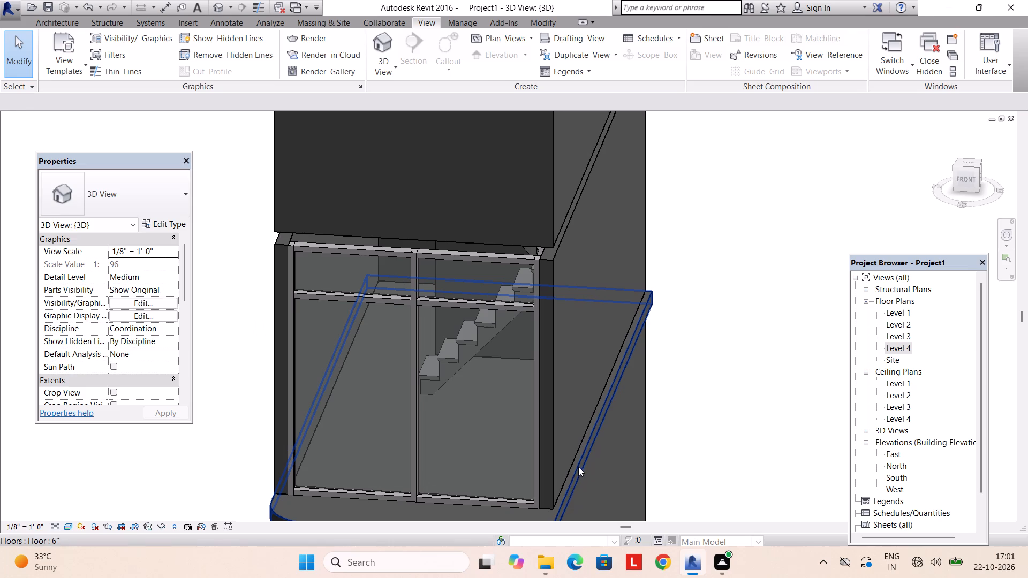
pyautogui.click(578, 463)
pyautogui.click(556, 70)
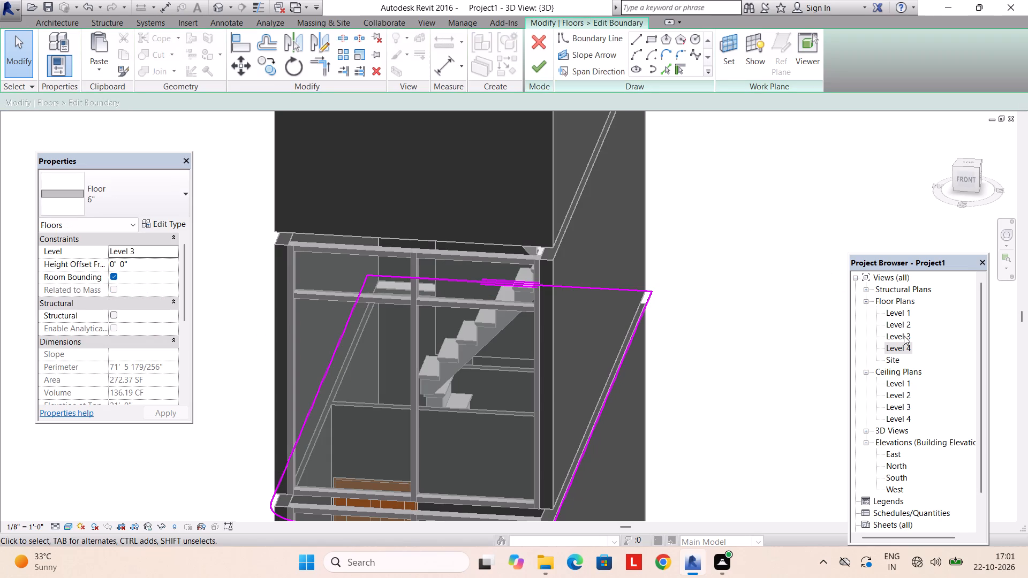
pyautogui.doubleClick(904, 323)
pyautogui.doubleClick(902, 336)
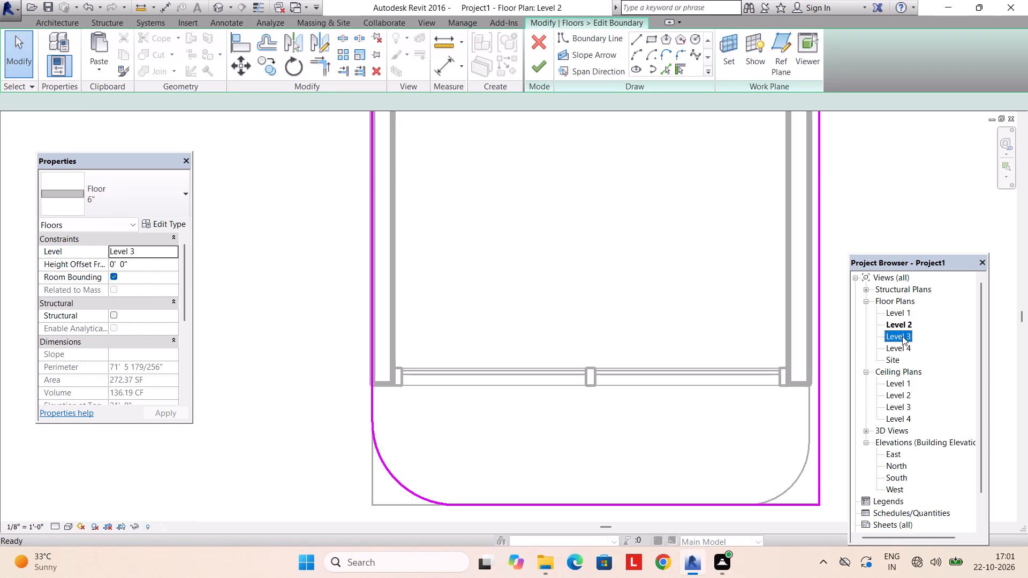
pyautogui.scroll(-3, 786, 320)
pyautogui.moveTo(783, 316); pyautogui.dragTo(640, 335, button='middle')
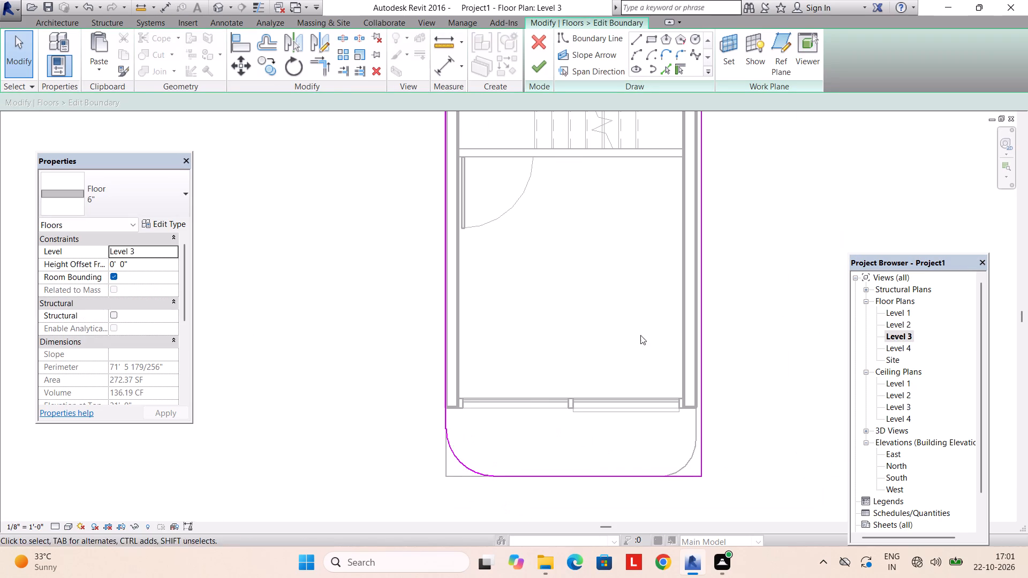
pyautogui.click(705, 342)
pyautogui.scroll(6, 705, 342)
pyautogui.scroll(-4, 705, 340)
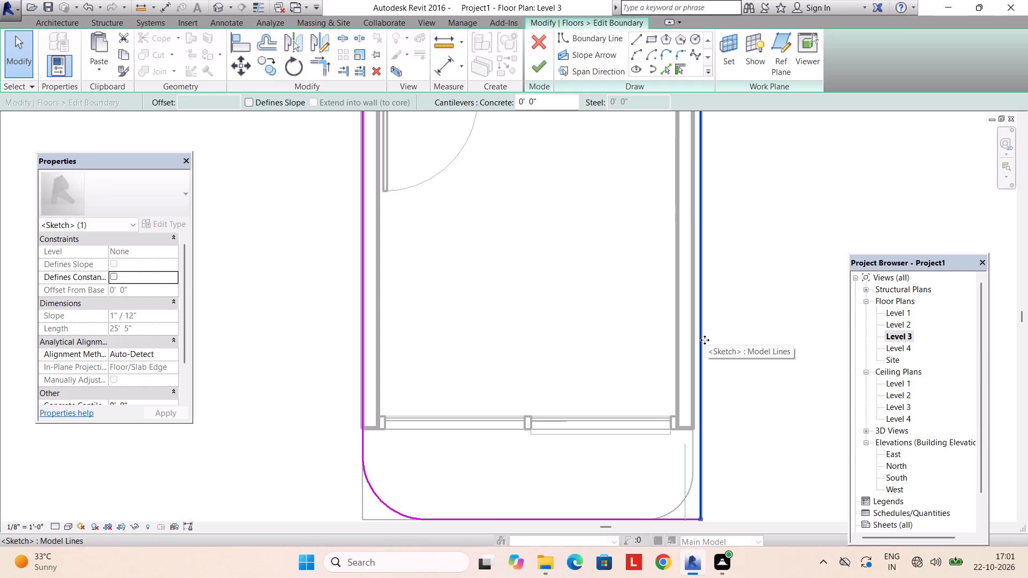
pyautogui.press('Left')
pyautogui.press('Left')
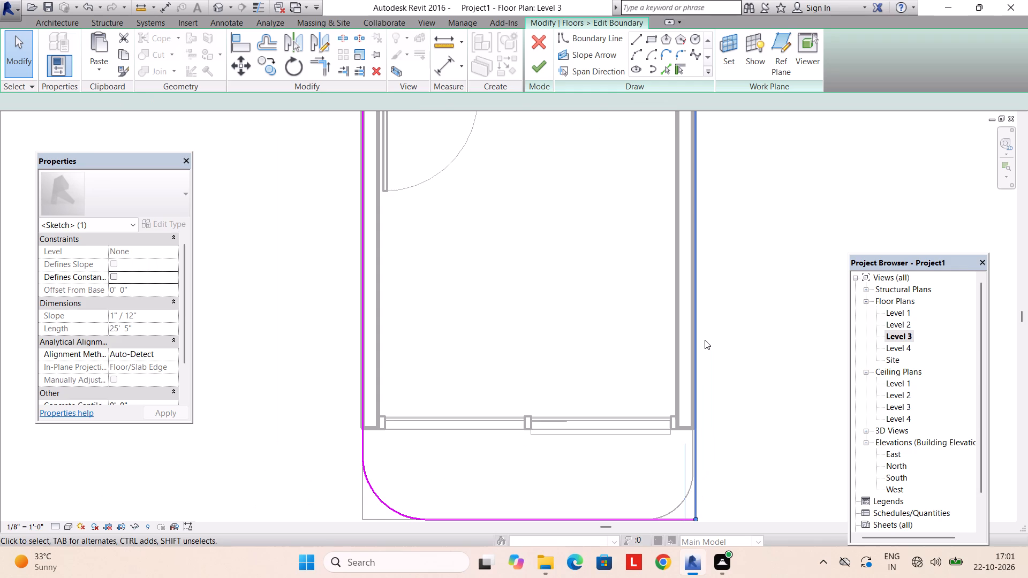
pyautogui.scroll(-3, 705, 335)
pyautogui.moveTo(701, 320); pyautogui.dragTo(663, 418, button='middle')
pyautogui.scroll(1, 663, 418)
pyautogui.scroll(3, 660, 340)
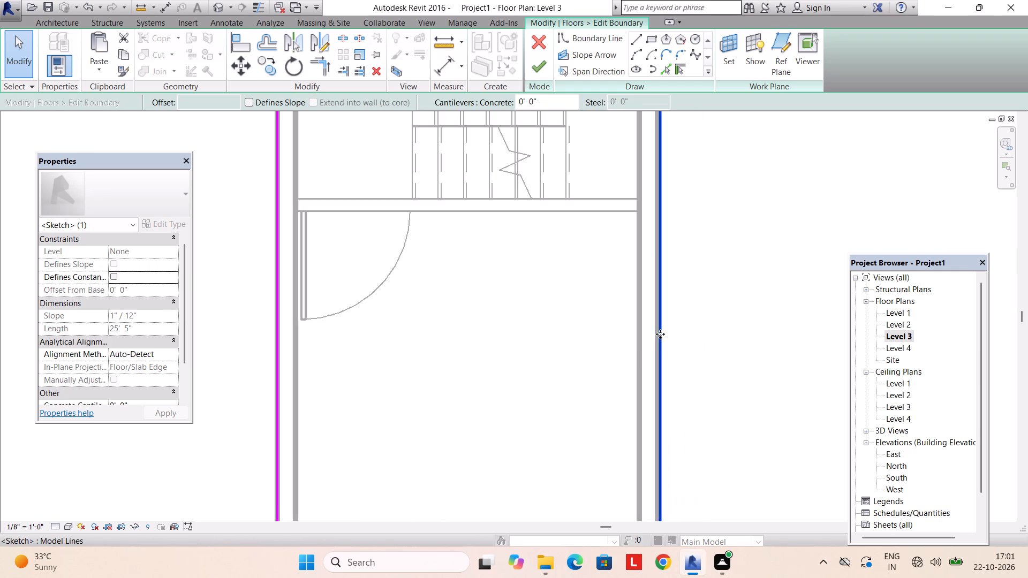
pyautogui.scroll(1, 660, 334)
pyautogui.scroll(-6, 660, 333)
pyautogui.moveTo(657, 320); pyautogui.dragTo(631, 496, button='middle')
pyautogui.click(516, 66)
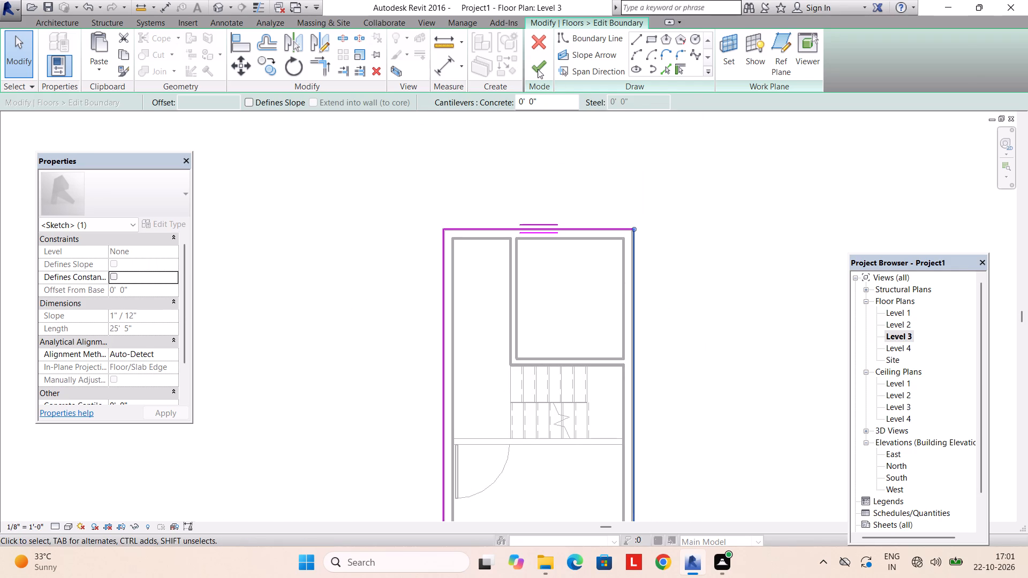
pyautogui.click(538, 69)
pyautogui.press('Escape')
pyautogui.press('Escape')
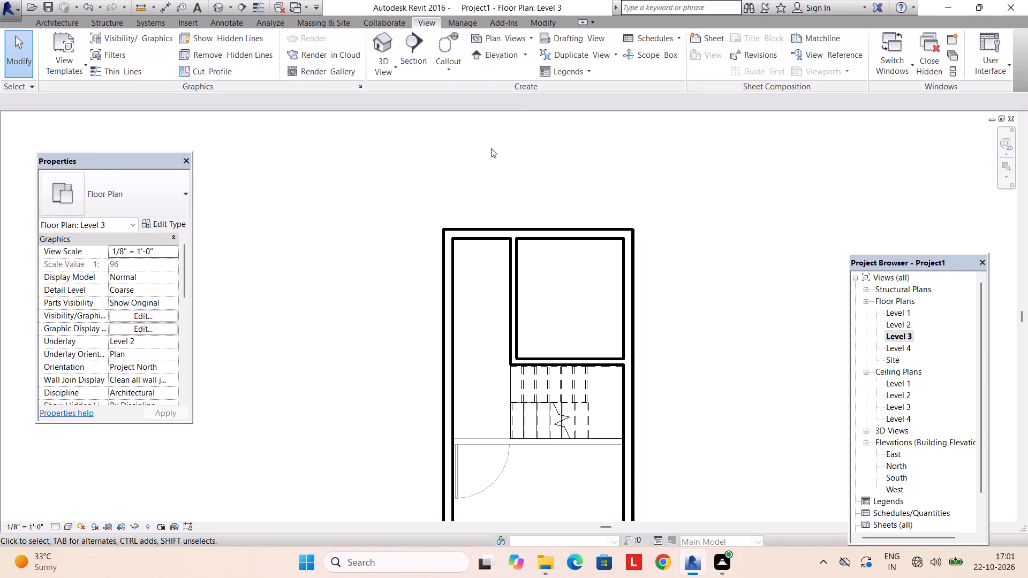
# Examine the edited Level 3 floor edge against the outer walls from the side and front in 3D.
pyautogui.scroll(8, 596, 253)
pyautogui.click(379, 67)
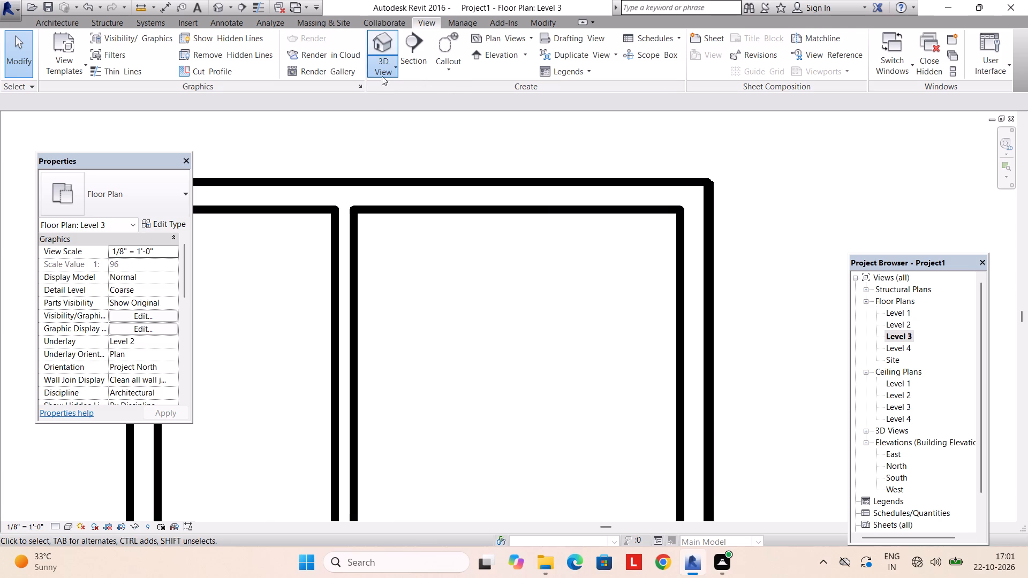
pyautogui.click(390, 89)
pyautogui.scroll(-2, 569, 300)
pyautogui.scroll(2, 606, 366)
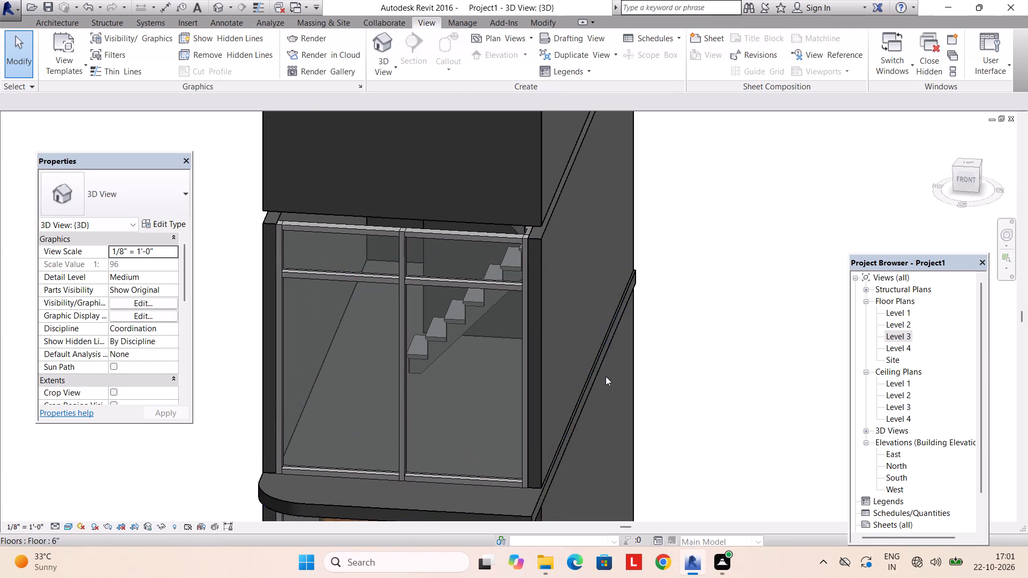
pyautogui.keyDown('shift'); pyautogui.moveTo(577, 416); pyautogui.dragTo(595, 361, button='middle'); pyautogui.keyUp('shift')
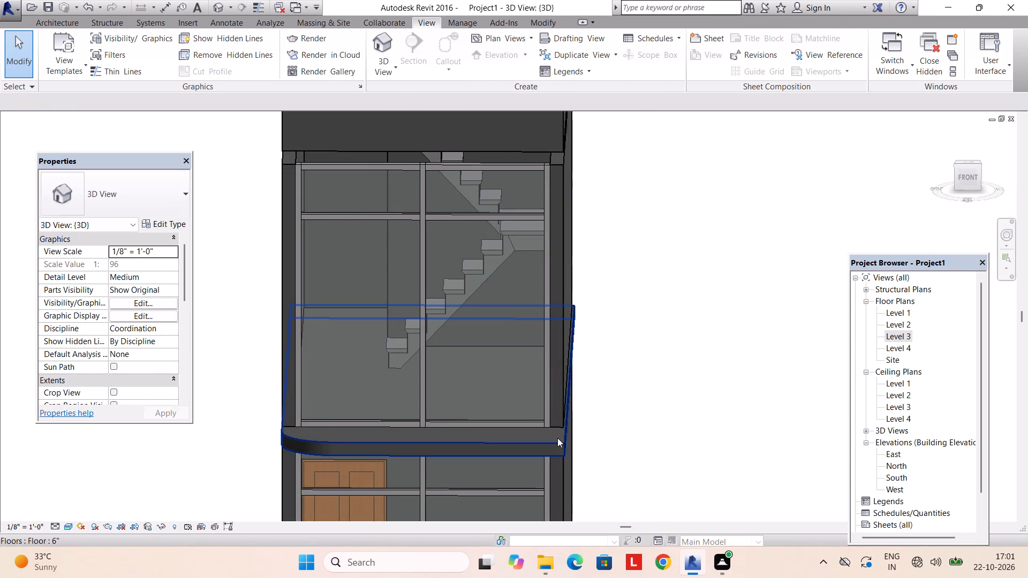
# Open the Level 3 floor's boundary sketch, examine its edges against the walls in the Level 3 and Level 2 plans, and finish the sketch.
pyautogui.click(557, 438)
pyautogui.click(553, 71)
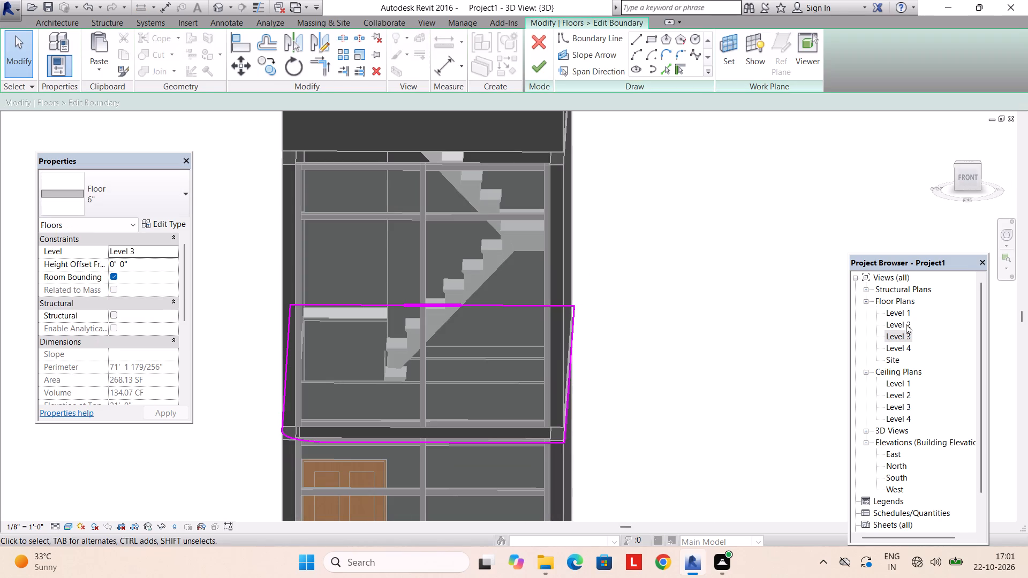
pyautogui.scroll(-3, 898, 332)
pyautogui.scroll(-4, 766, 391)
pyautogui.moveTo(766, 391); pyautogui.dragTo(739, 275, button='middle')
pyautogui.moveTo(806, 313); pyautogui.dragTo(798, 195, button='middle')
pyautogui.doubleClick(889, 302)
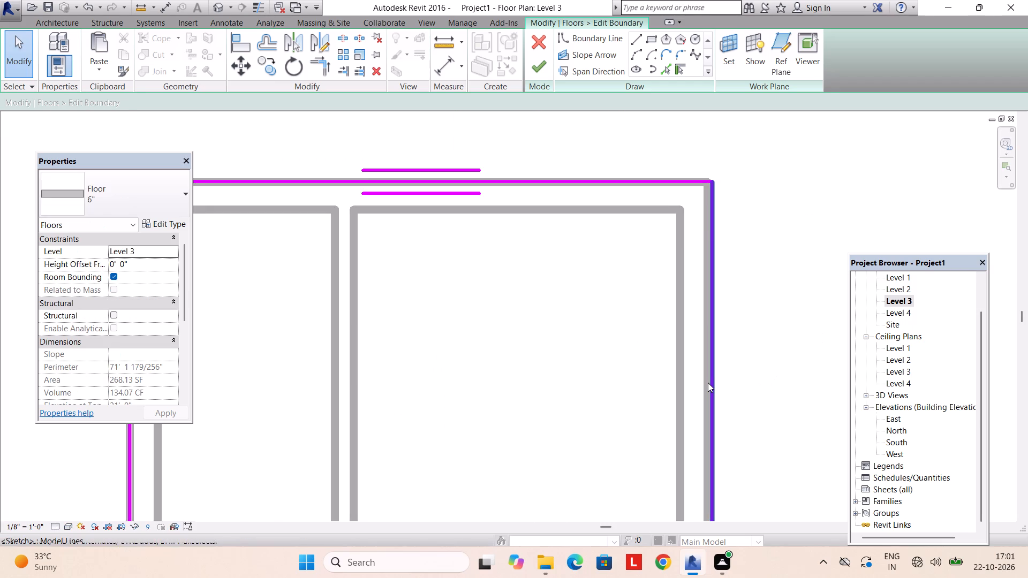
pyautogui.scroll(-6, 708, 382)
pyautogui.moveTo(708, 386); pyautogui.dragTo(676, 249, button='middle')
pyautogui.scroll(2, 677, 410)
pyautogui.moveTo(676, 407); pyautogui.dragTo(634, 250, button='middle')
pyautogui.scroll(-4, 634, 251)
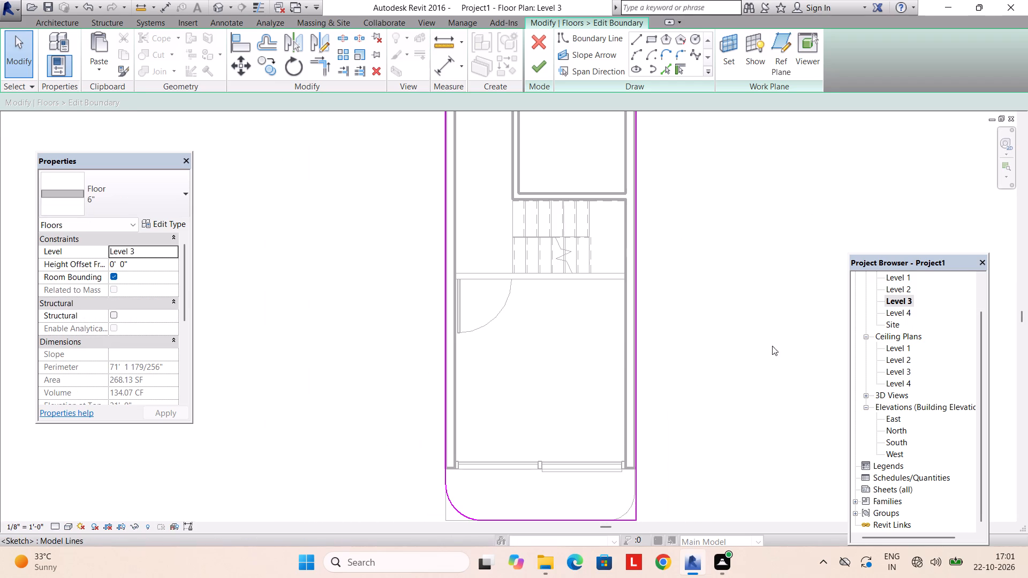
pyautogui.scroll(2, 919, 354)
pyautogui.doubleClick(899, 309)
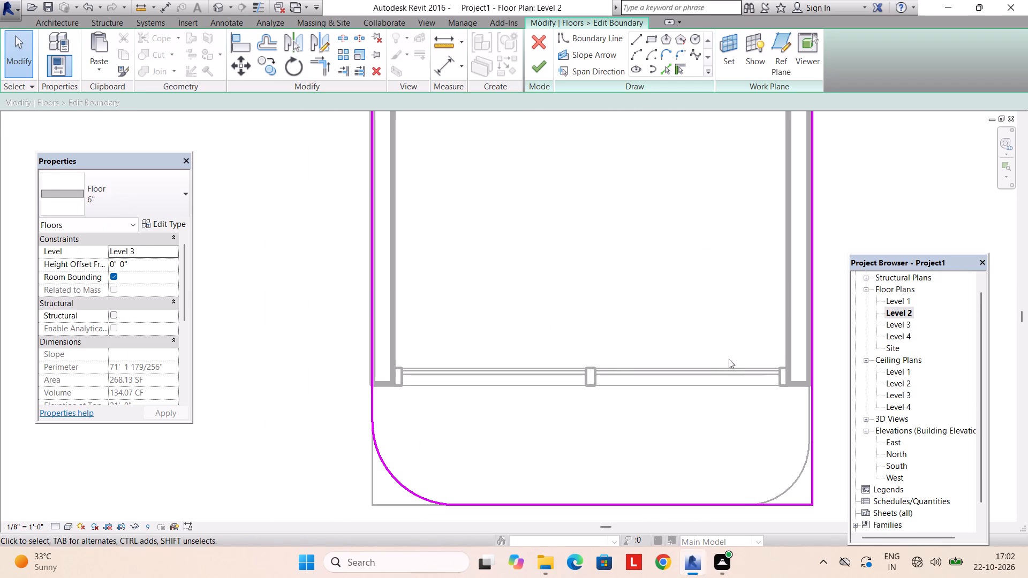
pyautogui.scroll(-4, 729, 359)
pyautogui.moveTo(729, 358); pyautogui.dragTo(668, 428, button='middle')
pyautogui.click(541, 58)
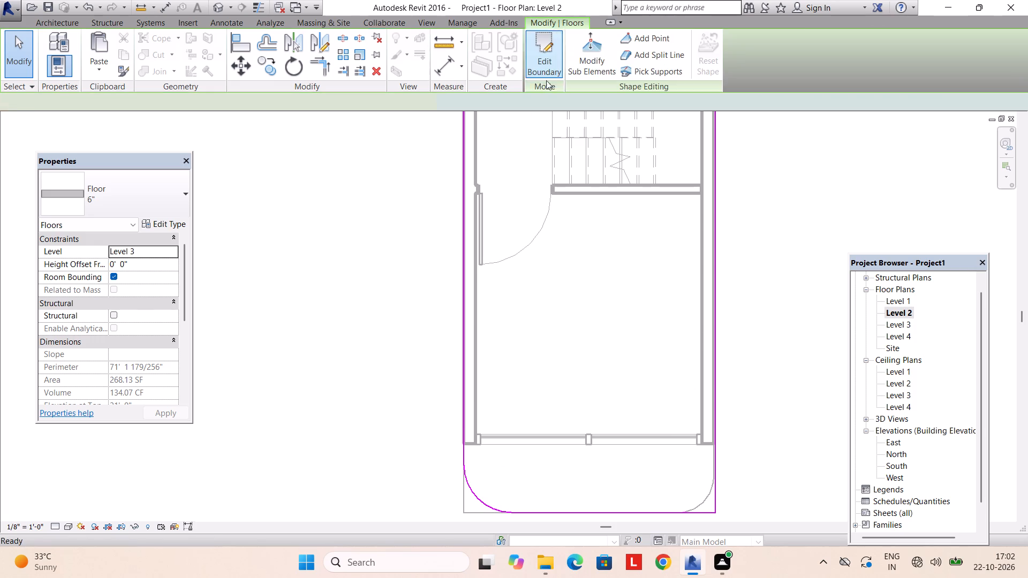
pyautogui.press('Escape')
pyautogui.press('Escape')
# Examine the Level 3 slab edge along the long side wall from the front corner in 3D.
pyautogui.click(379, 72)
pyautogui.click(394, 90)
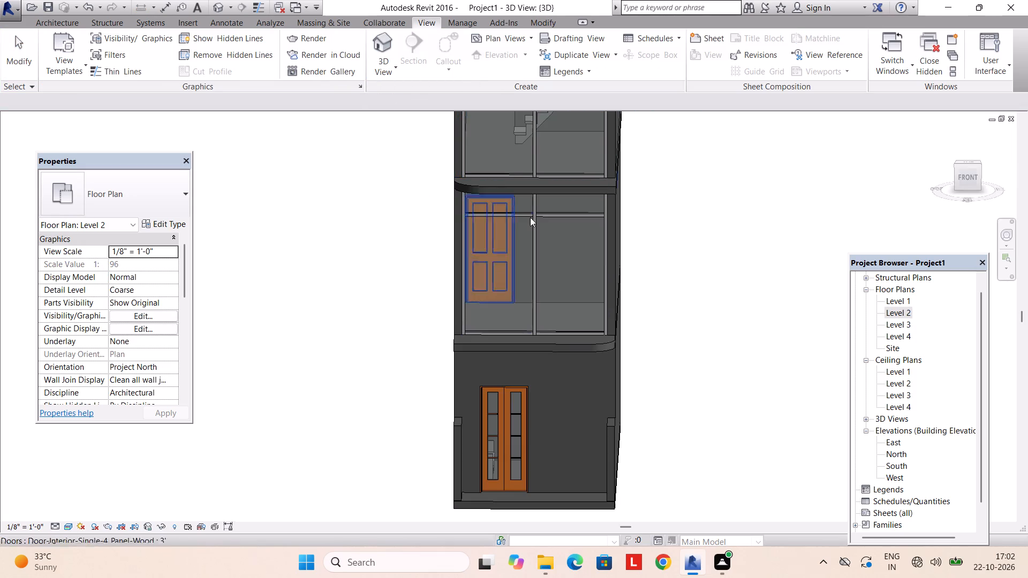
pyautogui.scroll(3, 620, 267)
pyautogui.keyDown('shift'); pyautogui.moveTo(622, 271); pyautogui.dragTo(540, 288, button='middle'); pyautogui.keyUp('shift')
pyautogui.scroll(-4, 543, 271)
pyautogui.keyDown('shift'); pyautogui.moveTo(543, 271); pyautogui.dragTo(588, 409, button='middle'); pyautogui.keyUp('shift')
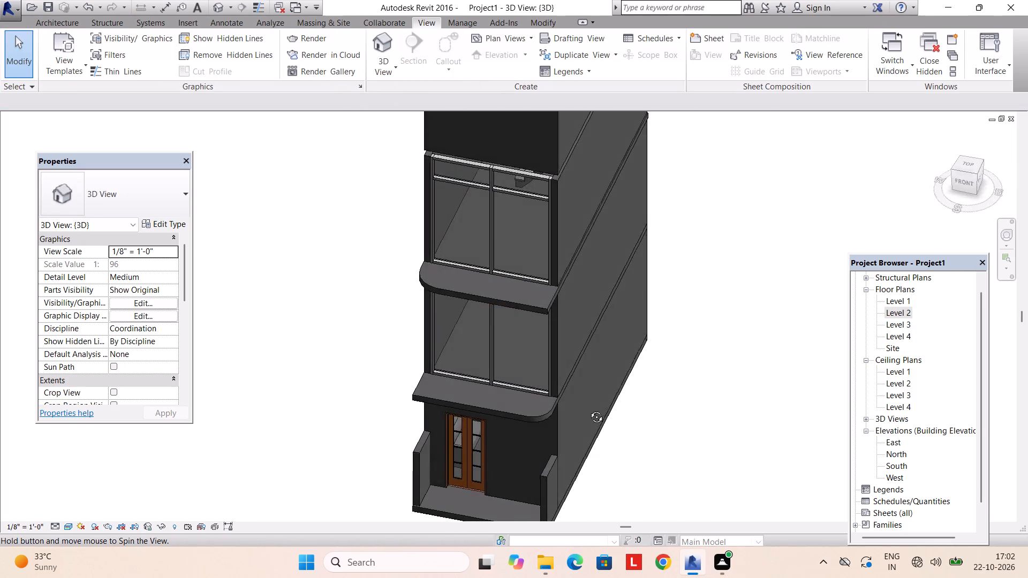
pyautogui.keyDown('shift'); pyautogui.moveTo(588, 409); pyautogui.dragTo(618, 488, button='middle'); pyautogui.keyUp('shift')
pyautogui.keyDown('shift'); pyautogui.scroll(-1, 618, 486); pyautogui.keyUp('shift')
pyautogui.keyDown('shift'); pyautogui.moveTo(570, 382); pyautogui.dragTo(578, 417, button='middle'); pyautogui.keyUp('shift')
pyautogui.scroll(9, 600, 332)
pyautogui.keyDown('shift'); pyautogui.moveTo(598, 294); pyautogui.dragTo(576, 267, button='middle'); pyautogui.keyUp('shift')
pyautogui.scroll(3, 575, 267)
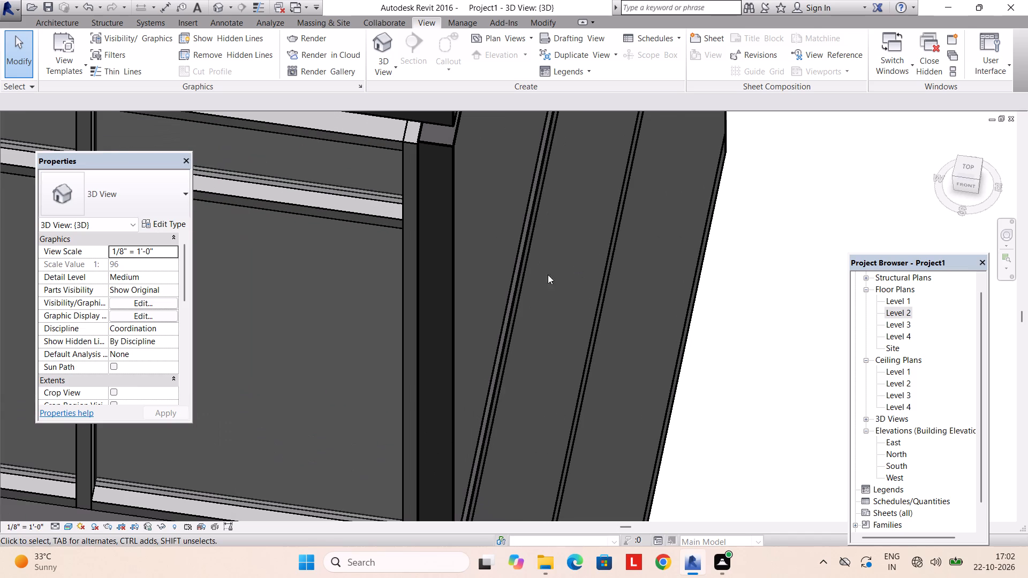
# Edit the Level 3 floor boundary in the Level 3 plan, nudging the east long edge inward, slightly back out to the outer wall face, and finish.
pyautogui.click(513, 292)
pyautogui.click(555, 70)
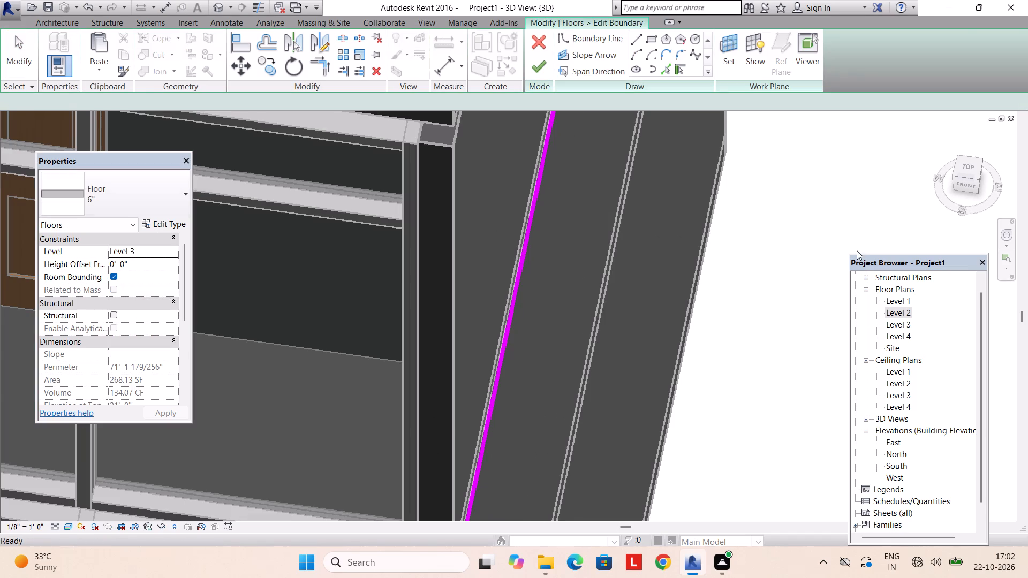
pyautogui.doubleClick(901, 326)
pyautogui.scroll(3, 721, 338)
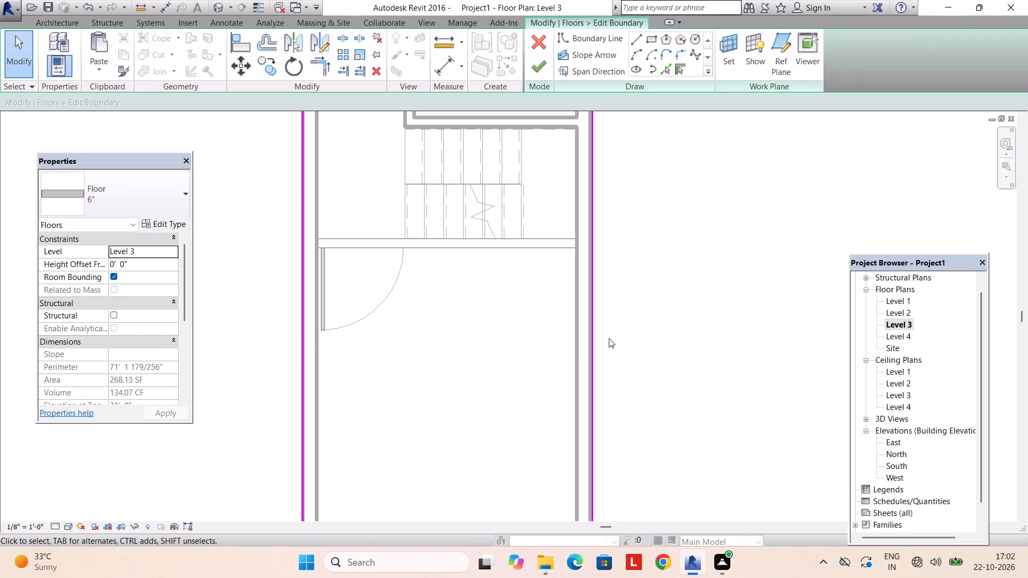
pyautogui.click(593, 355)
pyautogui.press('Left')
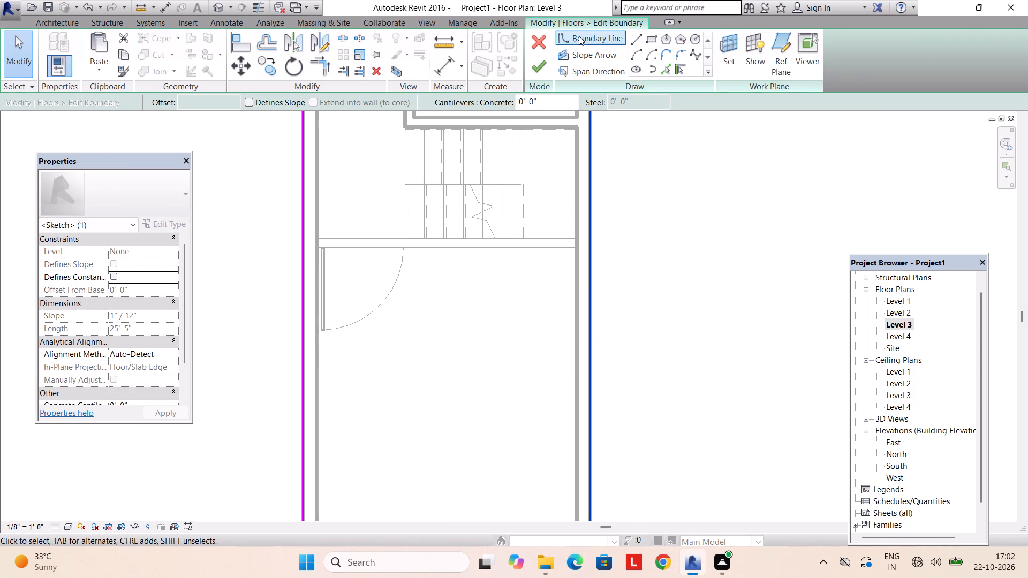
pyautogui.scroll(10, 567, 207)
pyautogui.press('Right')
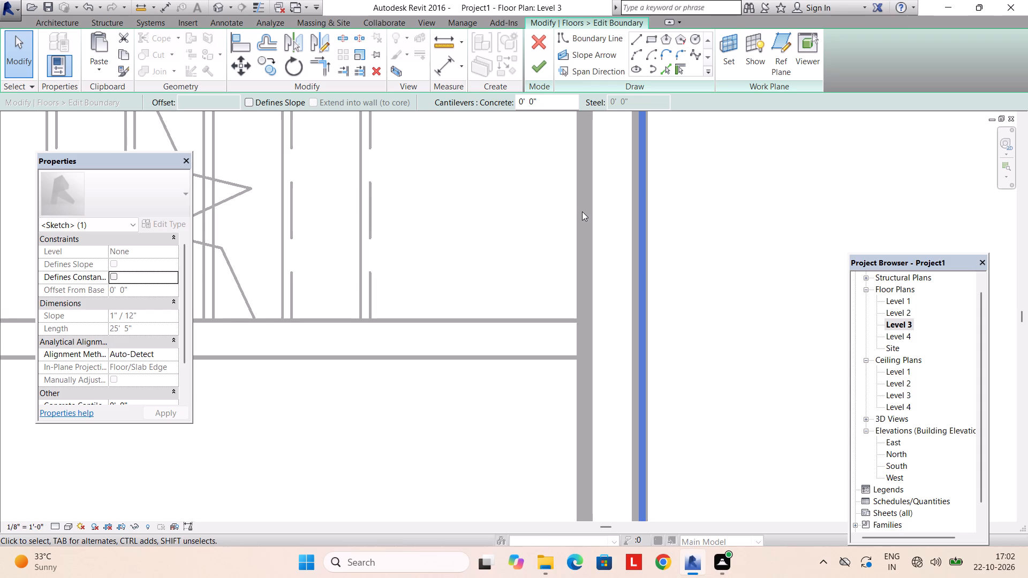
pyautogui.click(554, 70)
pyautogui.click(538, 70)
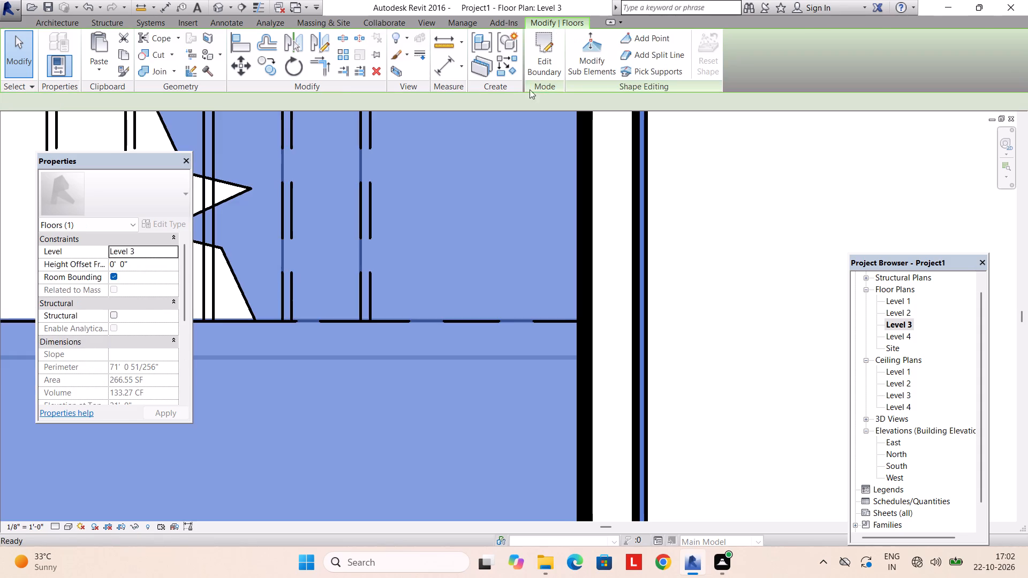
pyautogui.press('Escape')
# Examine the adjusted Level 3 floor edge against the outer side walls from the front and side in 3D.
pyautogui.click(382, 67)
pyautogui.click(388, 79)
pyautogui.scroll(-1, 595, 199)
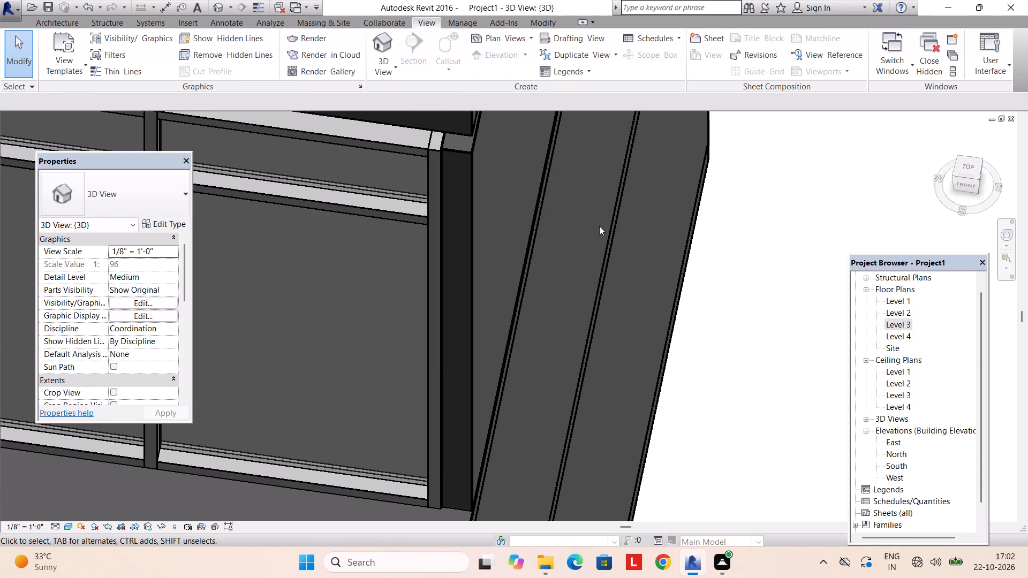
pyautogui.keyDown('shift'); pyautogui.moveTo(592, 242); pyautogui.dragTo(591, 222, button='middle'); pyautogui.keyUp('shift')
pyautogui.scroll(2, 540, 340)
pyautogui.moveTo(540, 340); pyautogui.dragTo(540, 340, button='middle')
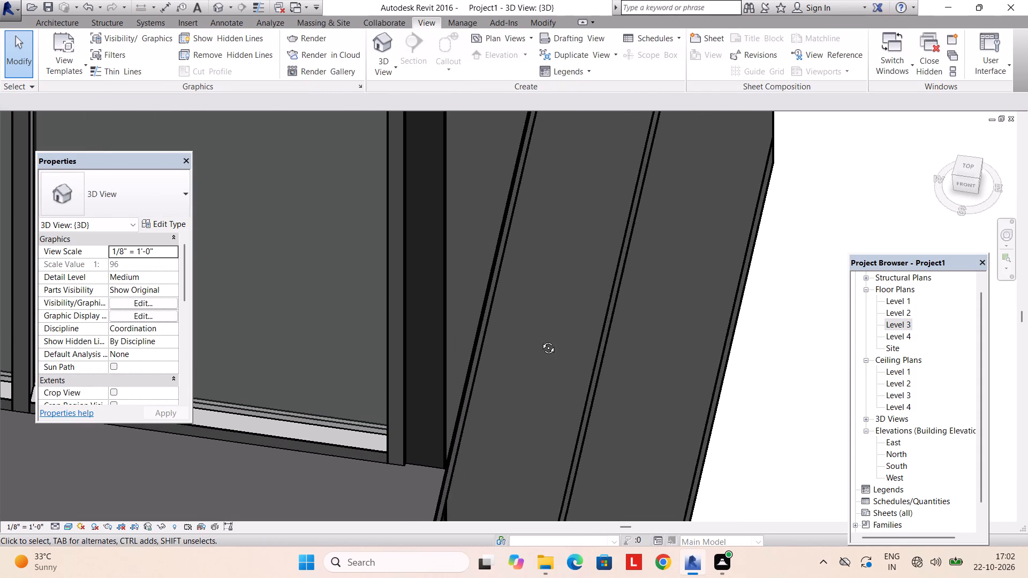
pyautogui.moveTo(540, 340); pyautogui.dragTo(561, 380, button='middle')
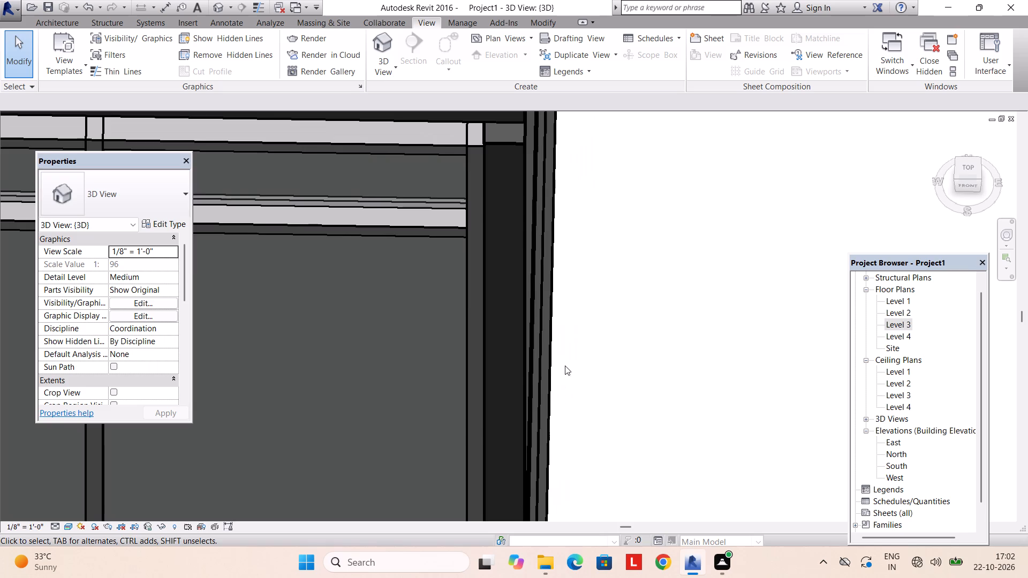
pyautogui.scroll(-4, 565, 352)
pyautogui.keyDown('shift'); pyautogui.moveTo(579, 343); pyautogui.dragTo(461, 219, button='middle'); pyautogui.keyUp('shift')
pyautogui.scroll(-7, 480, 227)
pyautogui.moveTo(496, 266); pyautogui.dragTo(494, 245, button='middle')
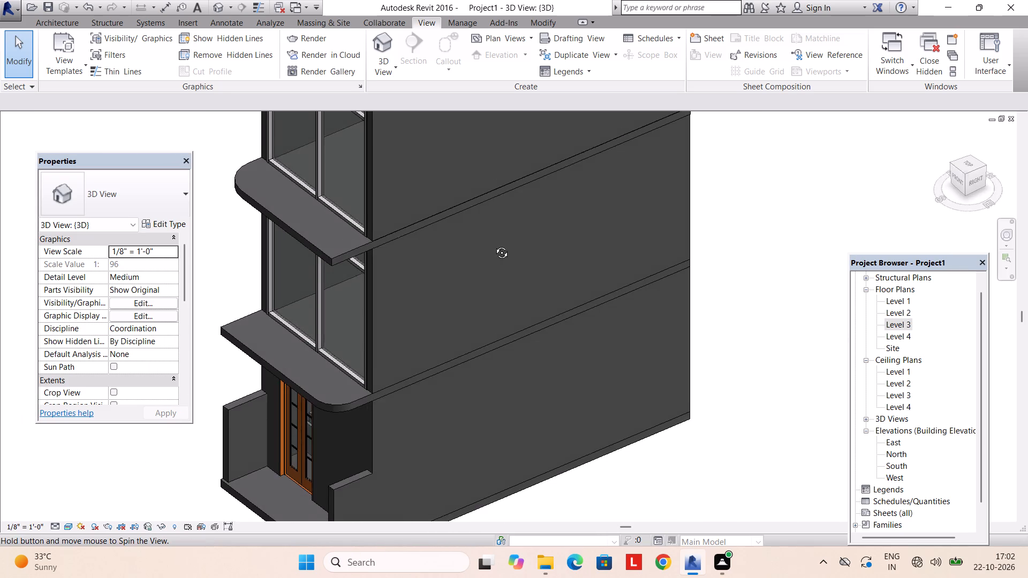
pyautogui.moveTo(494, 245); pyautogui.dragTo(493, 214, button='middle')
pyautogui.scroll(7, 443, 191)
pyautogui.scroll(-4, 444, 202)
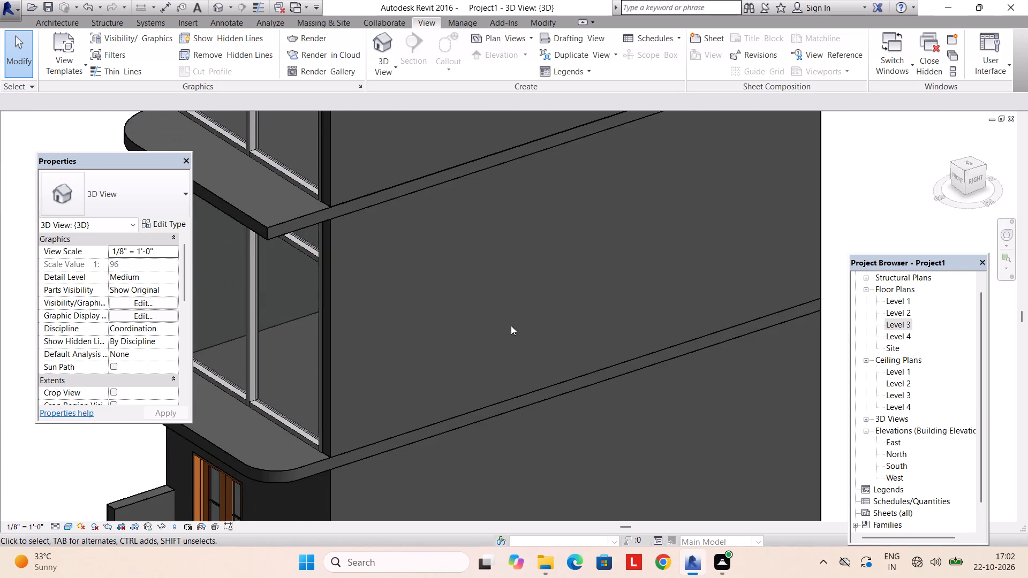
# Examine the slab edges where they meet the side wall at the front corner close up, and the front facade in 3D.
pyautogui.scroll(3, 511, 329)
pyautogui.moveTo(539, 387); pyautogui.dragTo(527, 278, button='middle')
pyautogui.keyDown('shift'); pyautogui.moveTo(524, 305); pyautogui.dragTo(621, 402, button='middle'); pyautogui.keyUp('shift')
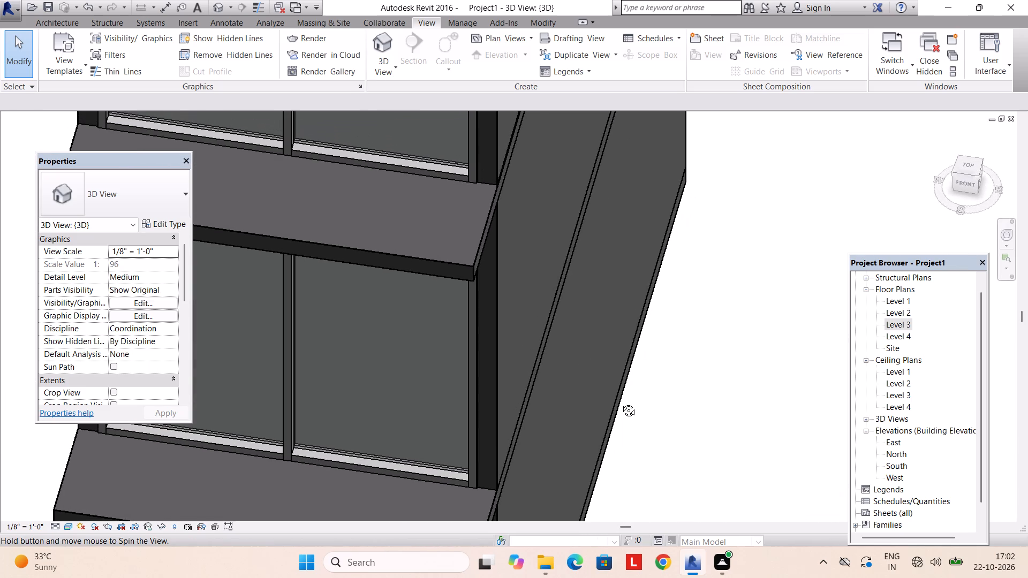
pyautogui.keyDown('shift'); pyautogui.moveTo(621, 402); pyautogui.dragTo(614, 351, button='middle'); pyautogui.keyUp('shift')
pyautogui.scroll(7, 450, 378)
pyautogui.middleClick(563, 410)
pyautogui.moveTo(528, 428); pyautogui.dragTo(528, 402, button='middle')
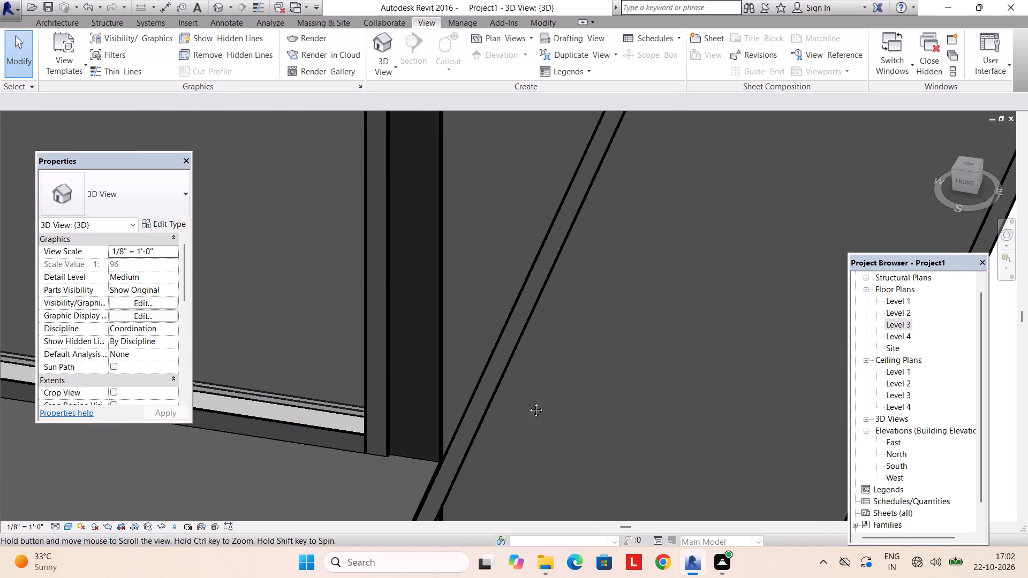
pyautogui.moveTo(528, 402); pyautogui.dragTo(533, 345, button='middle')
pyautogui.scroll(6, 459, 400)
pyautogui.scroll(-13, 491, 334)
pyautogui.moveTo(502, 223); pyautogui.dragTo(482, 505, button='middle')
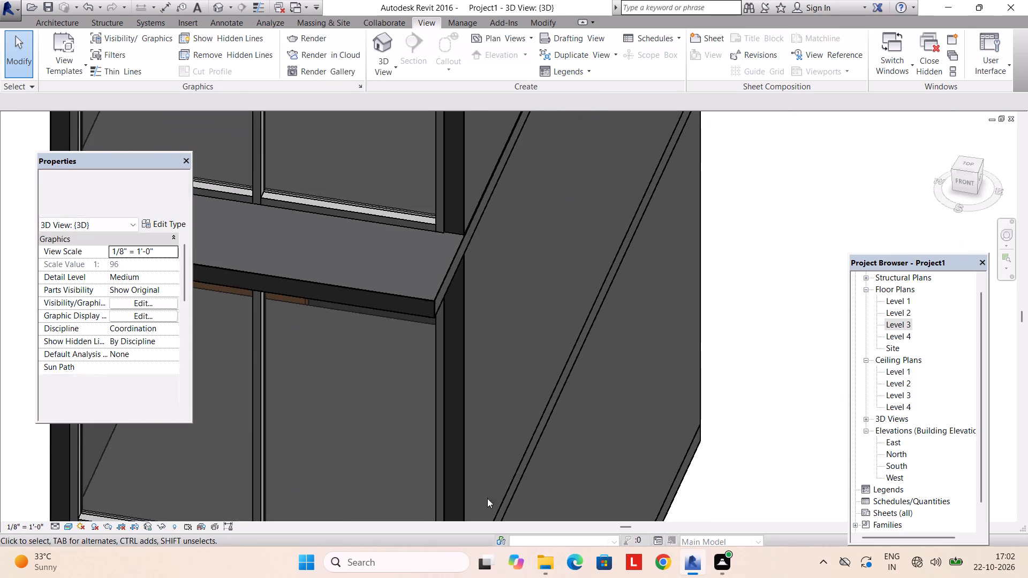
pyautogui.scroll(-2, 508, 304)
pyautogui.scroll(20, 518, 224)
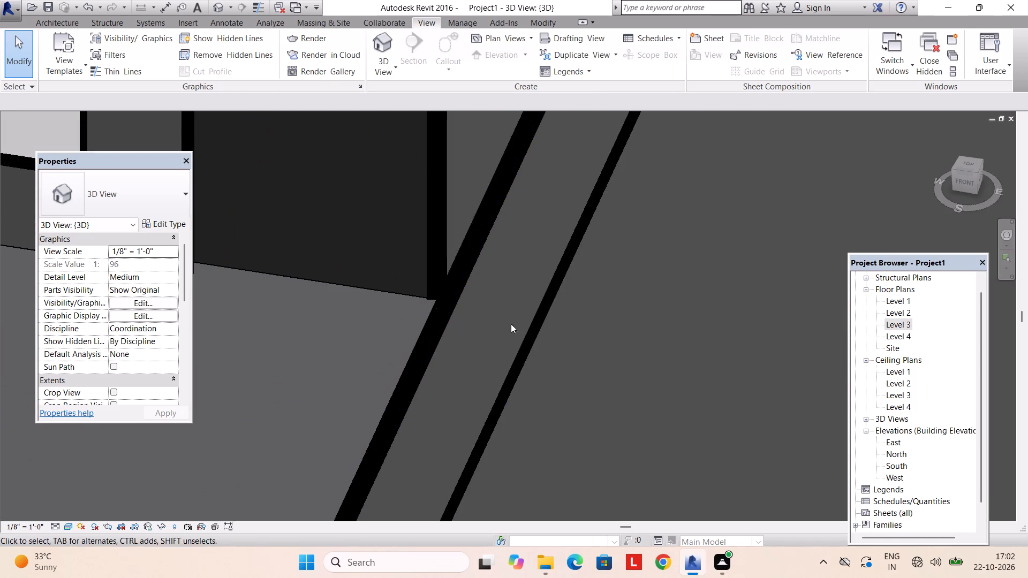
pyautogui.press('Escape')
pyautogui.scroll(-14, 539, 329)
pyautogui.keyDown('shift'); pyautogui.moveTo(560, 327); pyautogui.dragTo(610, 201, button='middle'); pyautogui.keyUp('shift')
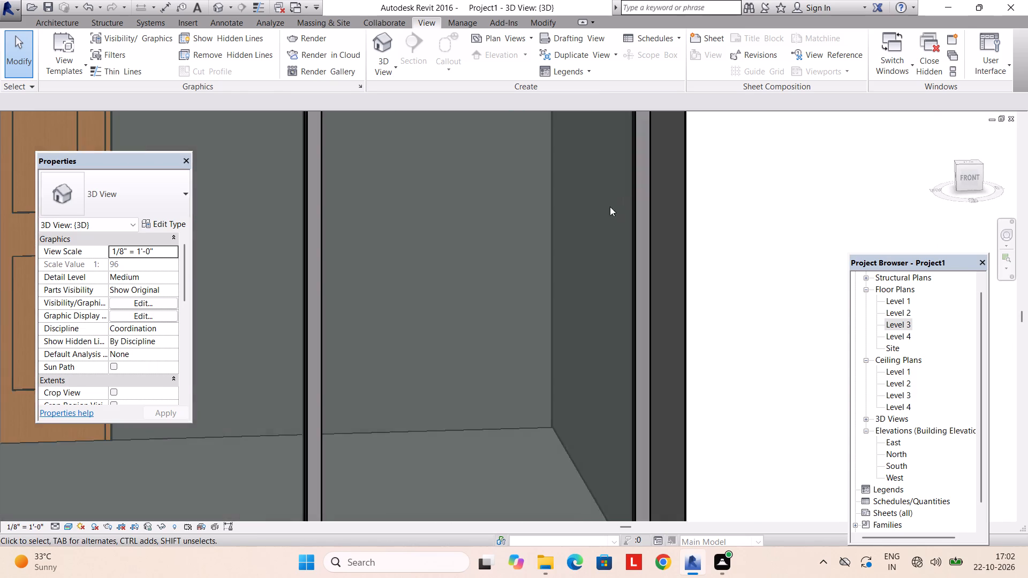
pyautogui.scroll(-10, 610, 207)
pyautogui.keyDown('shift'); pyautogui.moveTo(608, 238); pyautogui.dragTo(580, 275, button='middle'); pyautogui.keyUp('shift')
pyautogui.scroll(-4, 584, 265)
pyautogui.keyDown('shift'); pyautogui.moveTo(584, 257); pyautogui.dragTo(594, 192, button='middle'); pyautogui.keyUp('shift')
pyautogui.click(573, 211)
pyautogui.press('Escape')
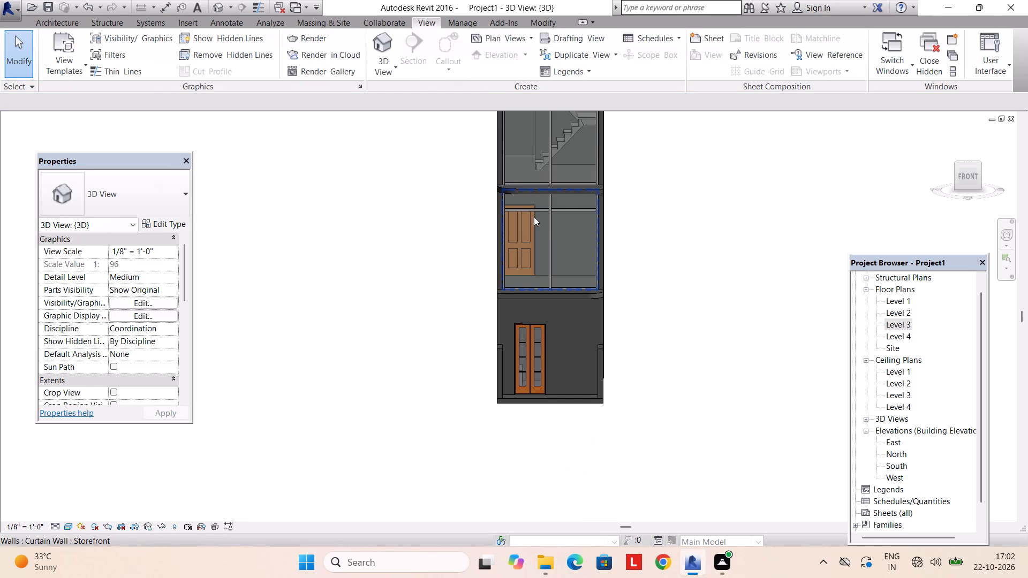
# Review the type properties of the Level 2 Storefront curtain wall, including its grid spacing and mullion settings, without changing them.
pyautogui.scroll(7, 534, 217)
pyautogui.keyDown('shift'); pyautogui.moveTo(534, 216); pyautogui.dragTo(543, 178, button='middle'); pyautogui.keyUp('shift')
pyautogui.click(457, 186)
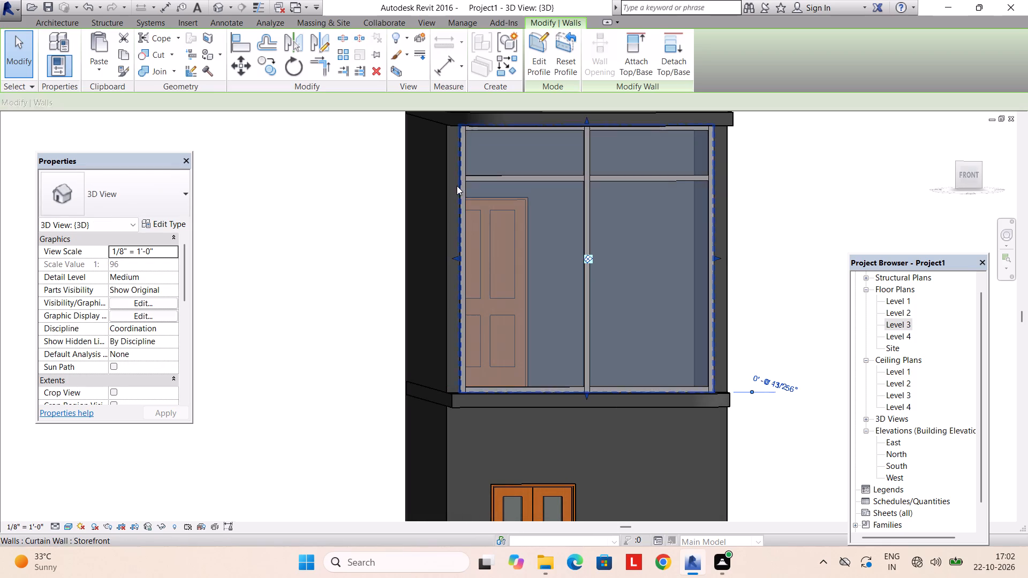
pyautogui.click(177, 229)
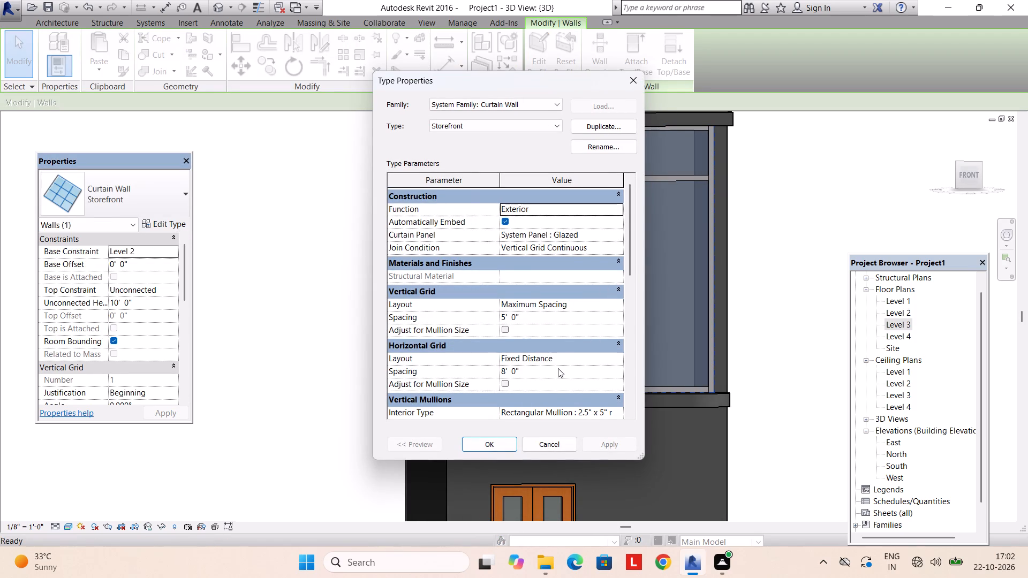
pyautogui.scroll(-3, 558, 368)
pyautogui.scroll(3, 538, 294)
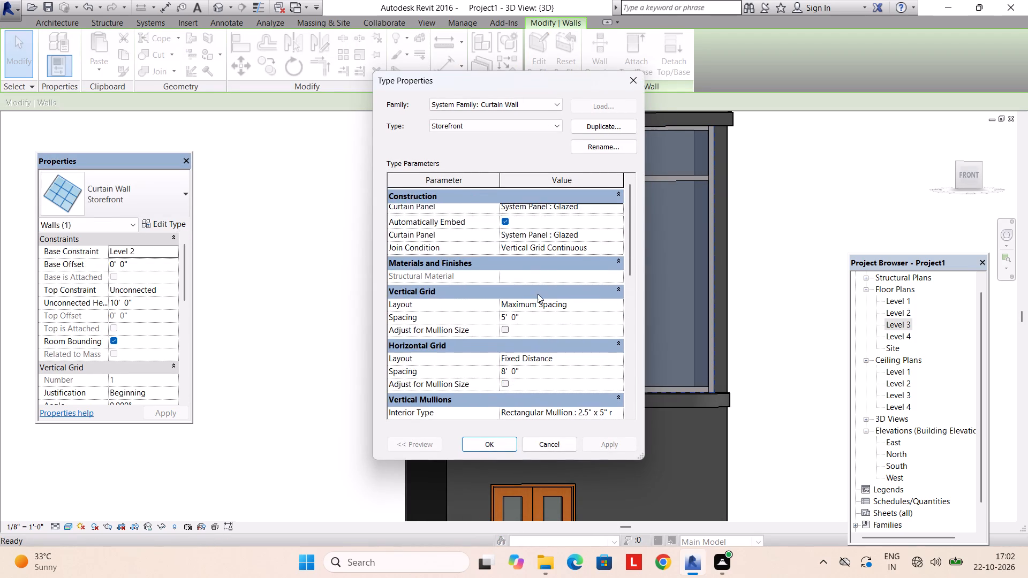
pyautogui.scroll(-9, 538, 294)
pyautogui.scroll(7, 538, 294)
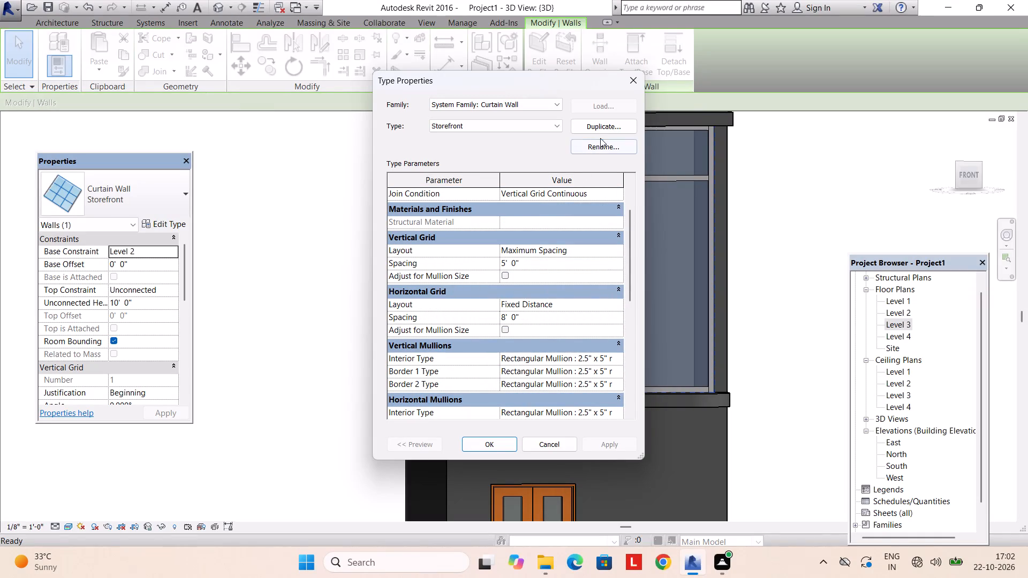
pyautogui.click(633, 92)
pyautogui.click(630, 81)
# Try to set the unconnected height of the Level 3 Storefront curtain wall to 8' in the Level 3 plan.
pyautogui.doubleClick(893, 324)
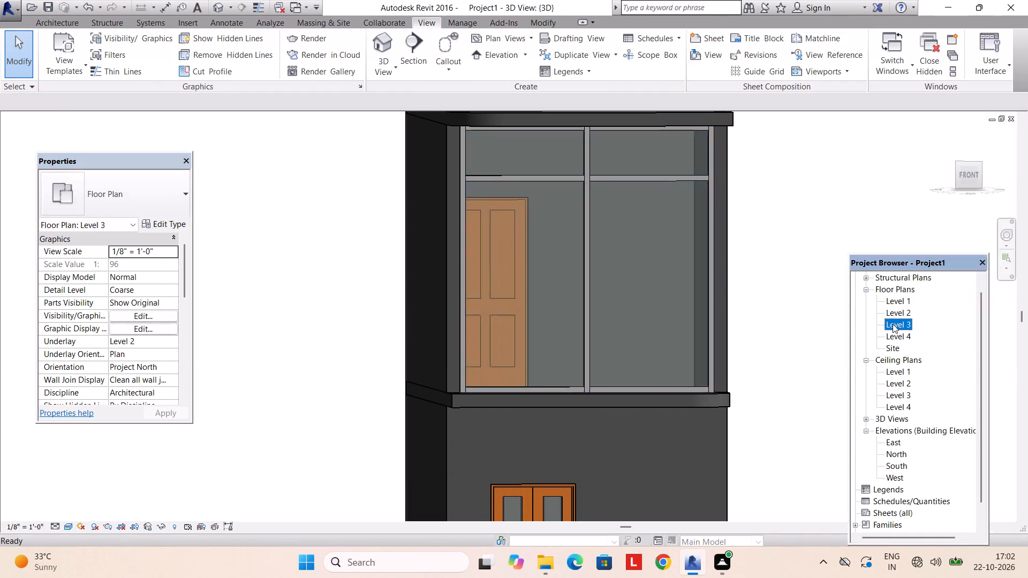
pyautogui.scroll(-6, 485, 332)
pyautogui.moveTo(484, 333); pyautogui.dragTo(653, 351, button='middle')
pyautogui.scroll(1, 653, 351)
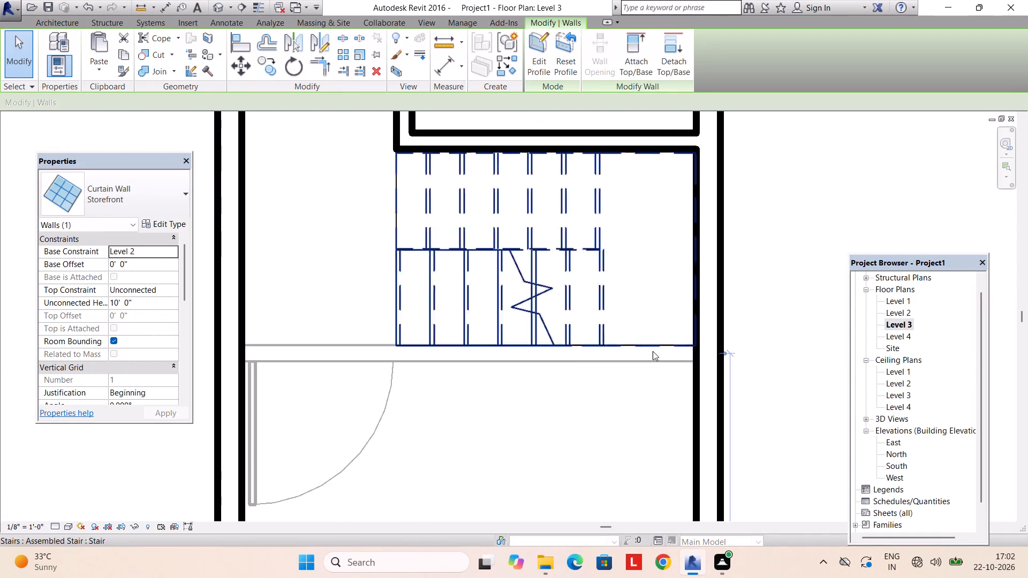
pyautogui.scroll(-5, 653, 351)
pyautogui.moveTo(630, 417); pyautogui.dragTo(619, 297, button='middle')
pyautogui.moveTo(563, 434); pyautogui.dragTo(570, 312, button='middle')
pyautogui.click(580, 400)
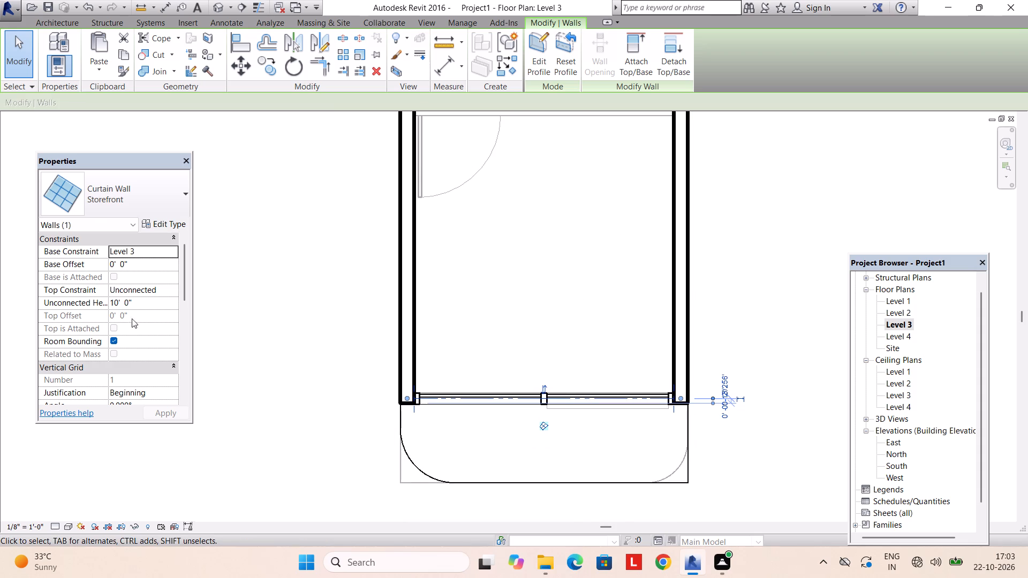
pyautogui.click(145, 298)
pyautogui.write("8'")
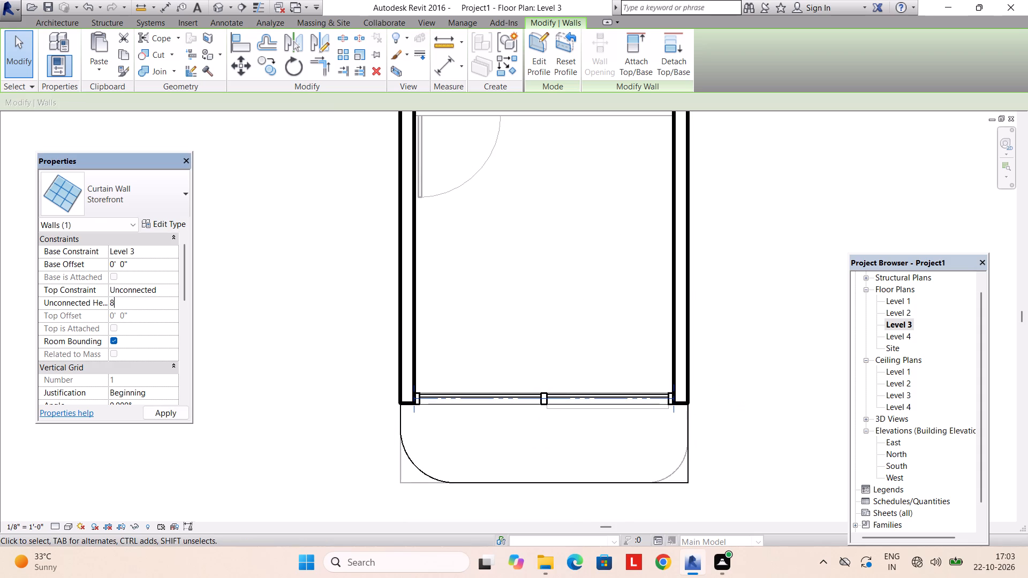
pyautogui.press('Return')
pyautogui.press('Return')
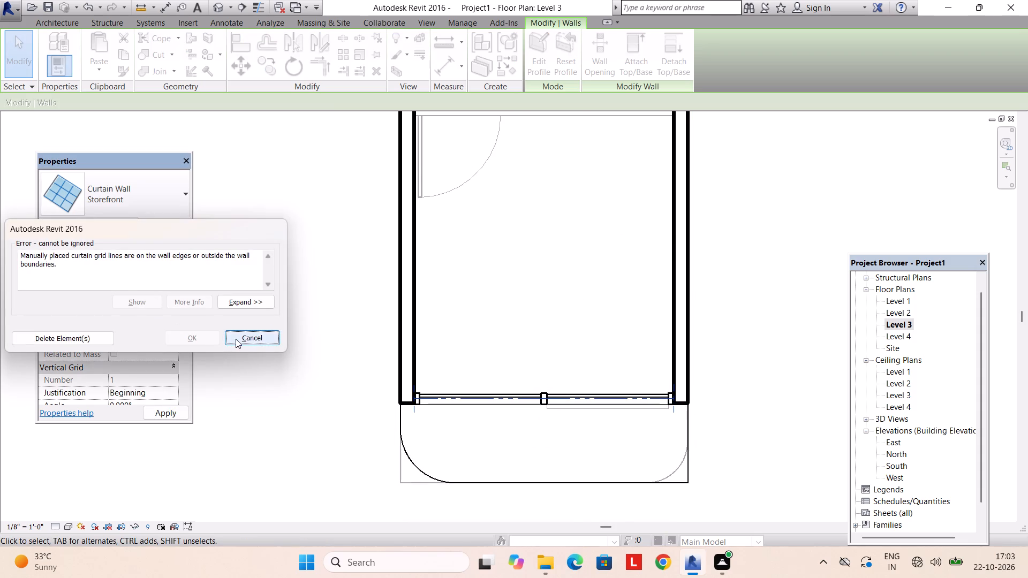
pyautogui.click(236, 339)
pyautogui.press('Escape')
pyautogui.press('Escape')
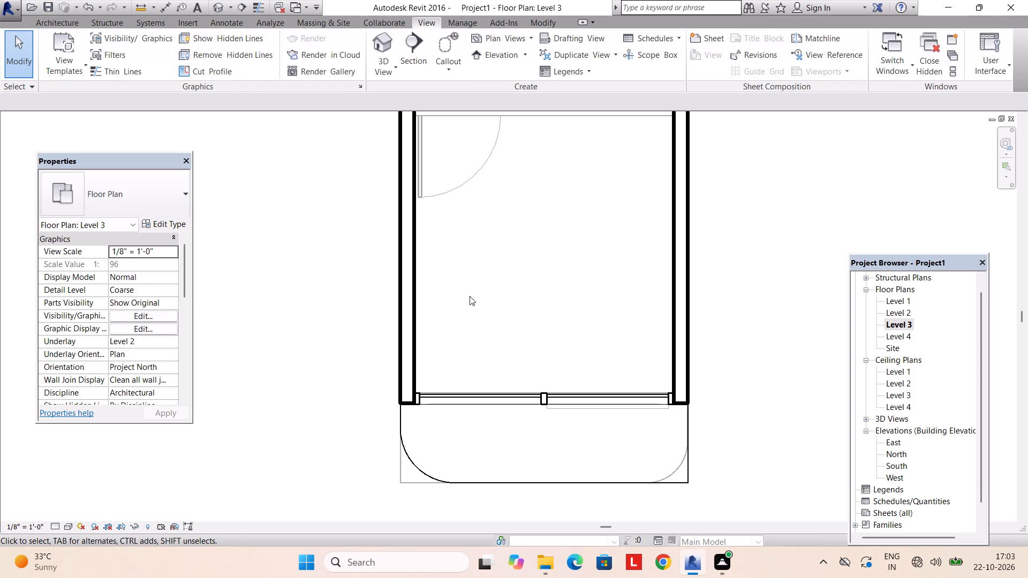
# Review the type properties of the middle vertical mullion in the Level 2 curtain wall in 3D, without changing them.
pyautogui.click(376, 63)
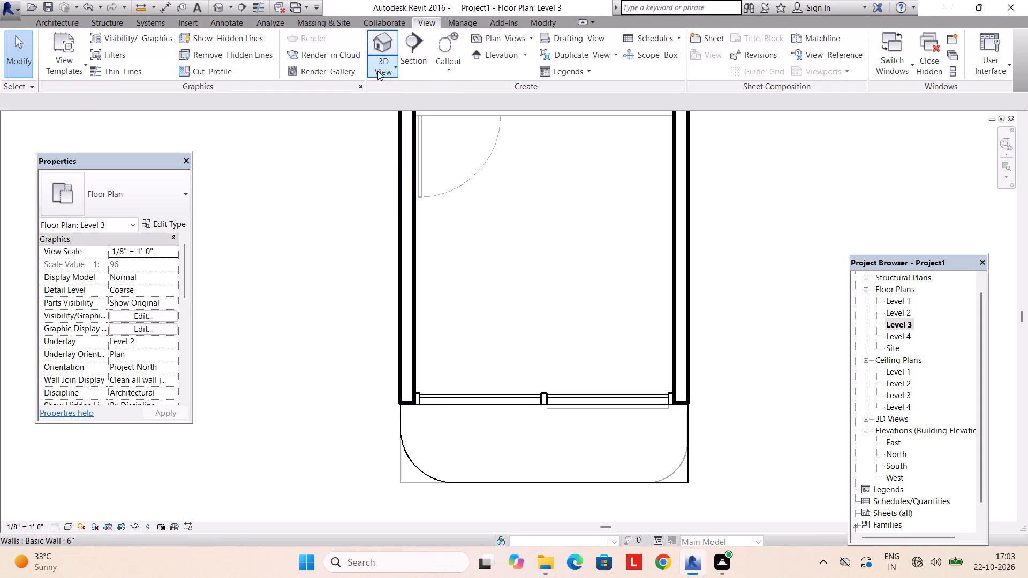
pyautogui.click(390, 91)
pyautogui.scroll(-4, 542, 223)
pyautogui.moveTo(542, 227); pyautogui.dragTo(507, 196, button='middle')
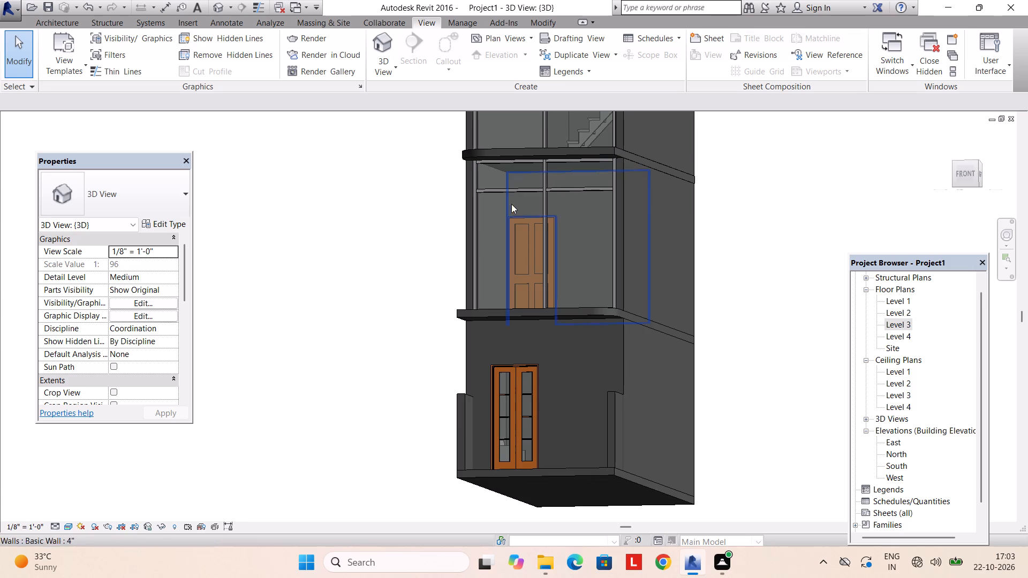
pyautogui.click(546, 209)
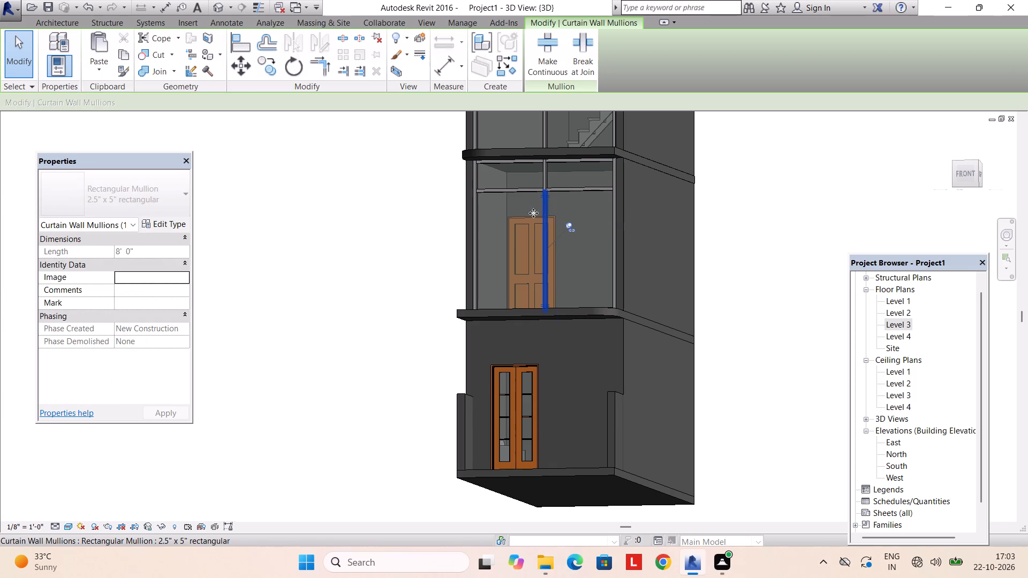
pyautogui.click(168, 227)
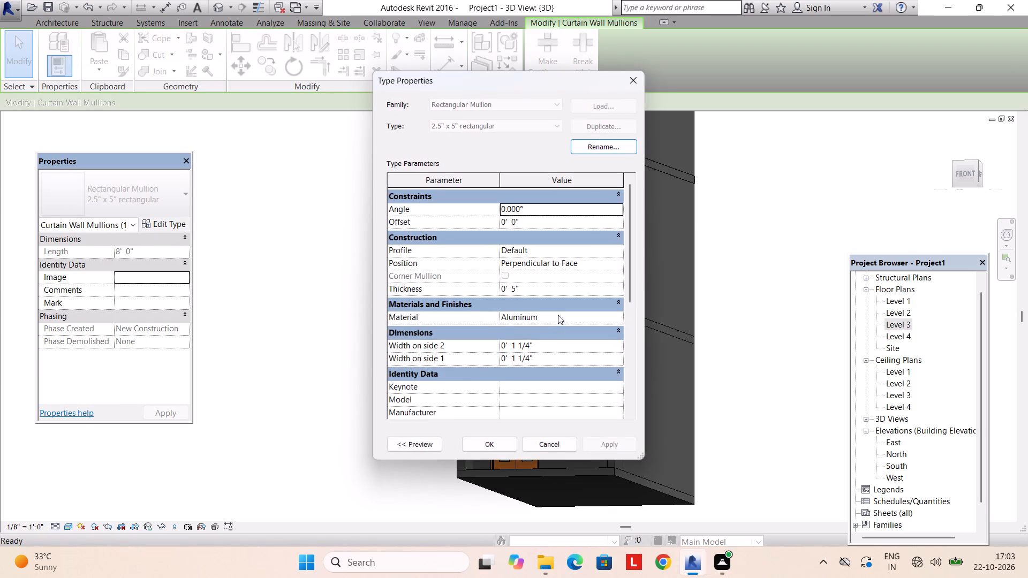
pyautogui.click(642, 72)
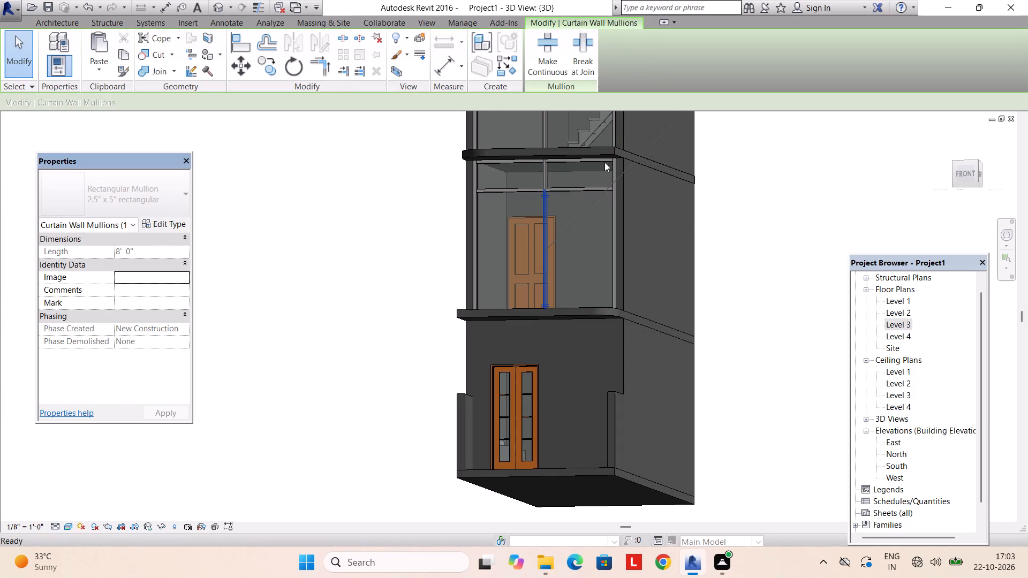
pyautogui.press('Escape')
# Set the vertical grid spacing of the Storefront curtain wall type to 3'.
pyautogui.click(594, 164)
pyautogui.click(593, 161)
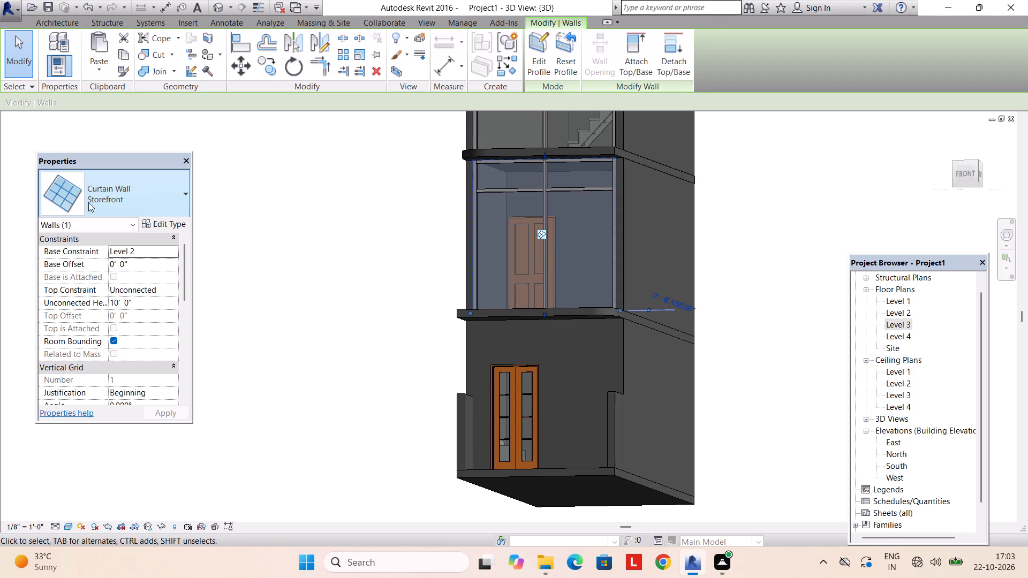
pyautogui.click(168, 221)
pyautogui.click(545, 318)
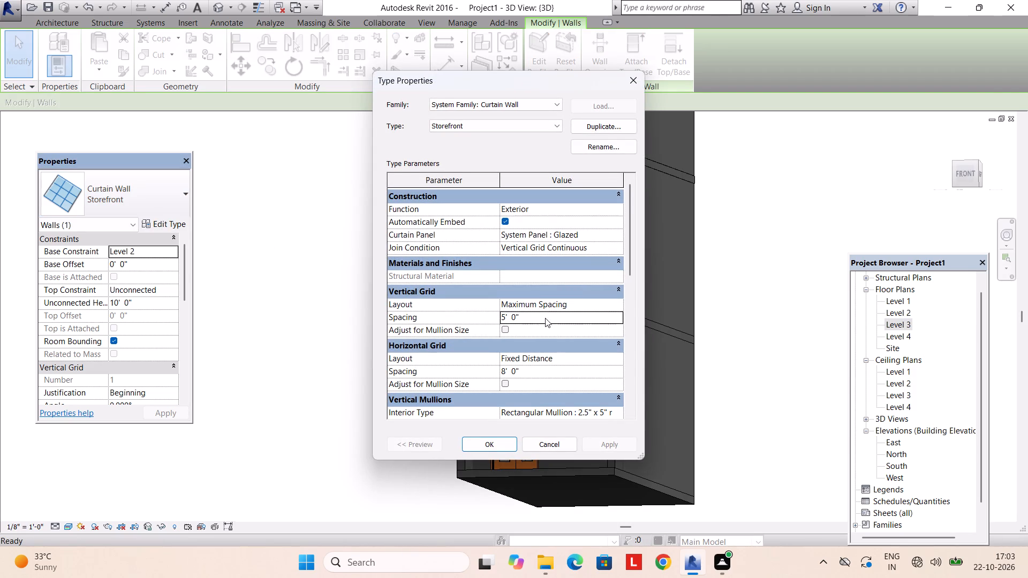
pyautogui.write("3'")
pyautogui.press('Return')
pyautogui.click(483, 443)
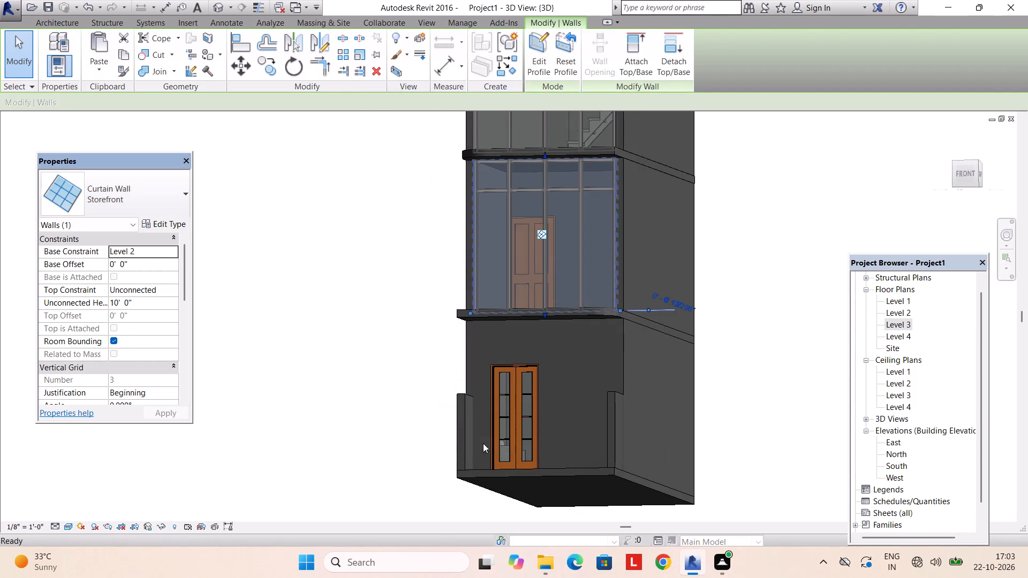
pyautogui.press('Escape')
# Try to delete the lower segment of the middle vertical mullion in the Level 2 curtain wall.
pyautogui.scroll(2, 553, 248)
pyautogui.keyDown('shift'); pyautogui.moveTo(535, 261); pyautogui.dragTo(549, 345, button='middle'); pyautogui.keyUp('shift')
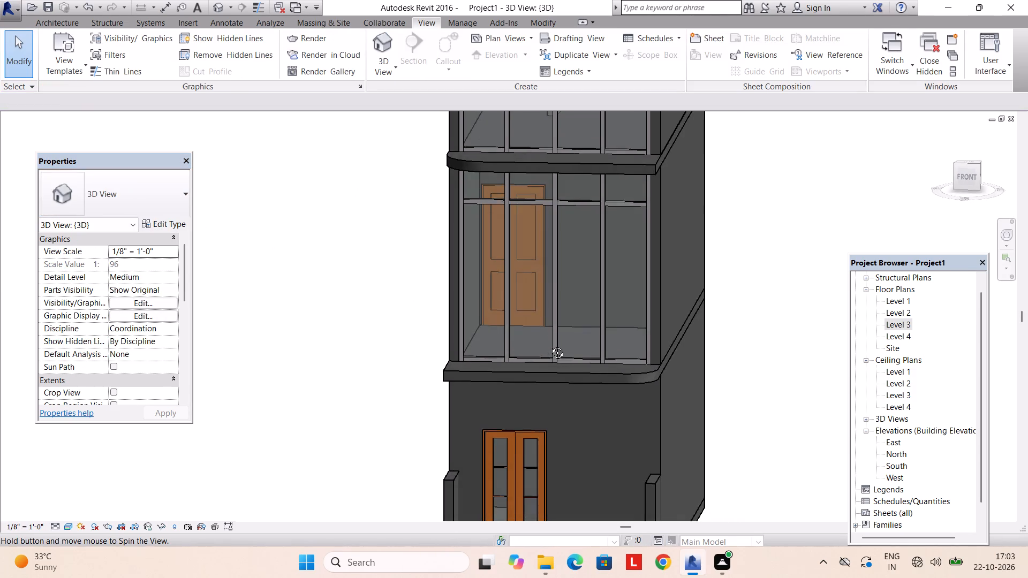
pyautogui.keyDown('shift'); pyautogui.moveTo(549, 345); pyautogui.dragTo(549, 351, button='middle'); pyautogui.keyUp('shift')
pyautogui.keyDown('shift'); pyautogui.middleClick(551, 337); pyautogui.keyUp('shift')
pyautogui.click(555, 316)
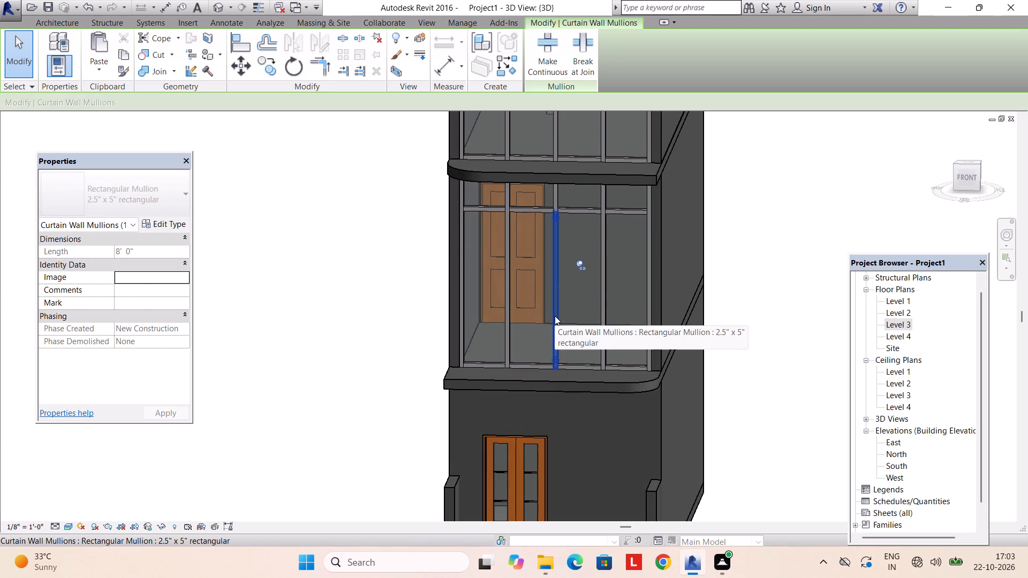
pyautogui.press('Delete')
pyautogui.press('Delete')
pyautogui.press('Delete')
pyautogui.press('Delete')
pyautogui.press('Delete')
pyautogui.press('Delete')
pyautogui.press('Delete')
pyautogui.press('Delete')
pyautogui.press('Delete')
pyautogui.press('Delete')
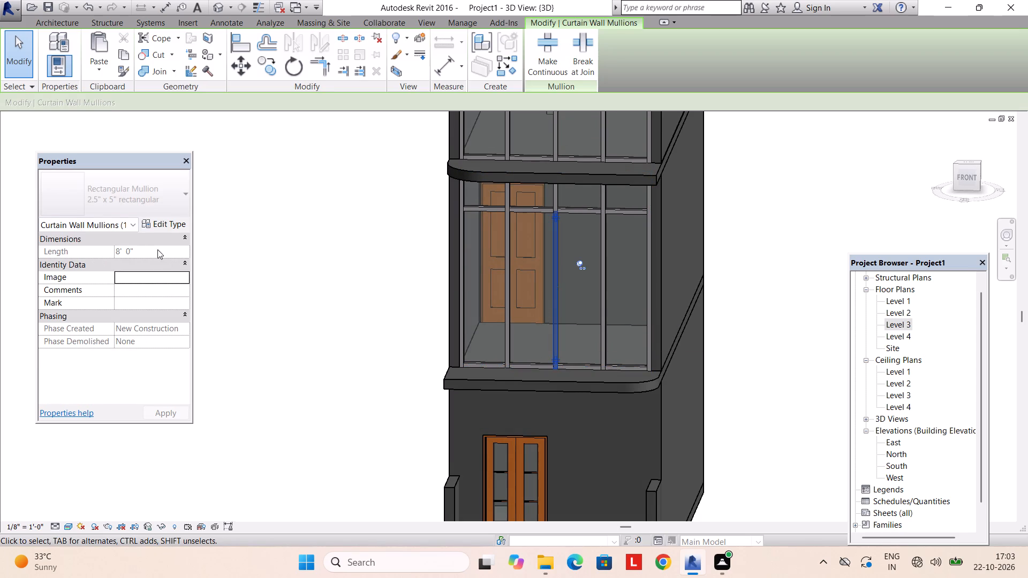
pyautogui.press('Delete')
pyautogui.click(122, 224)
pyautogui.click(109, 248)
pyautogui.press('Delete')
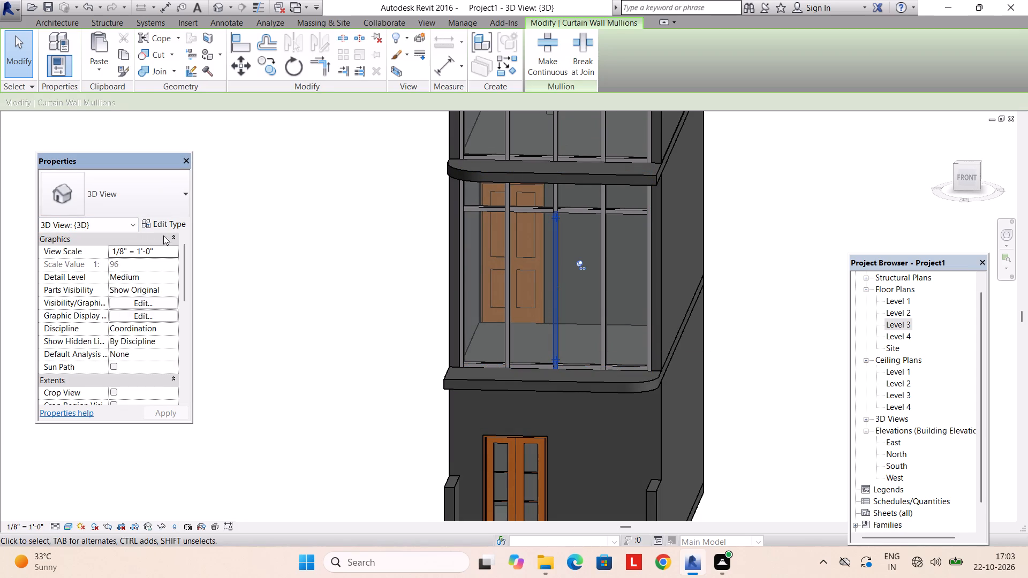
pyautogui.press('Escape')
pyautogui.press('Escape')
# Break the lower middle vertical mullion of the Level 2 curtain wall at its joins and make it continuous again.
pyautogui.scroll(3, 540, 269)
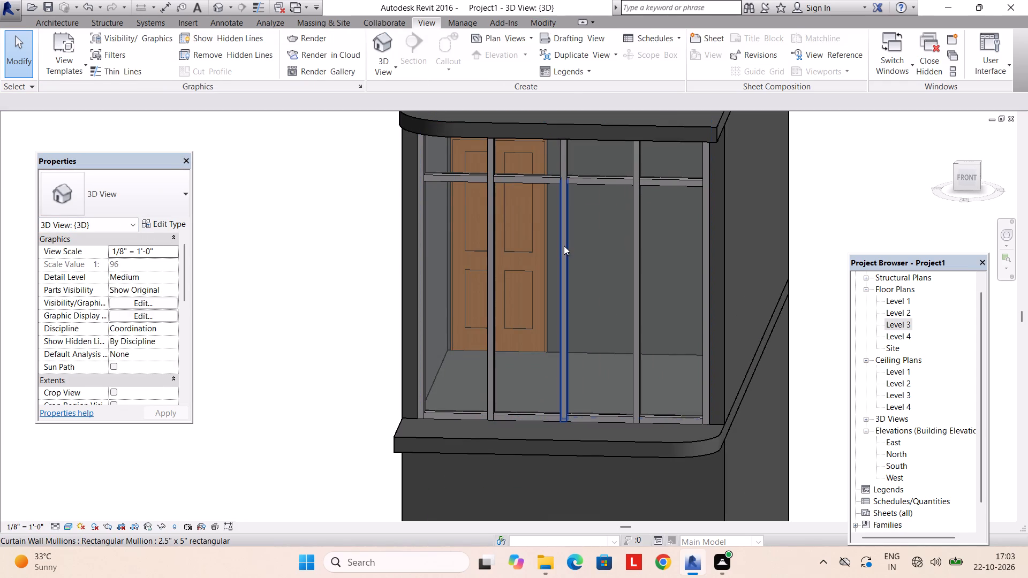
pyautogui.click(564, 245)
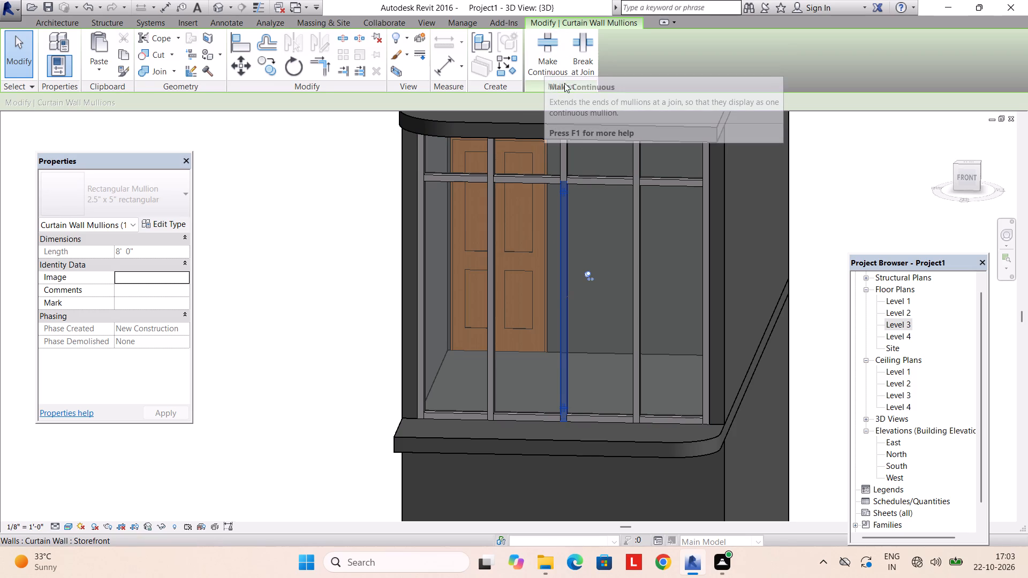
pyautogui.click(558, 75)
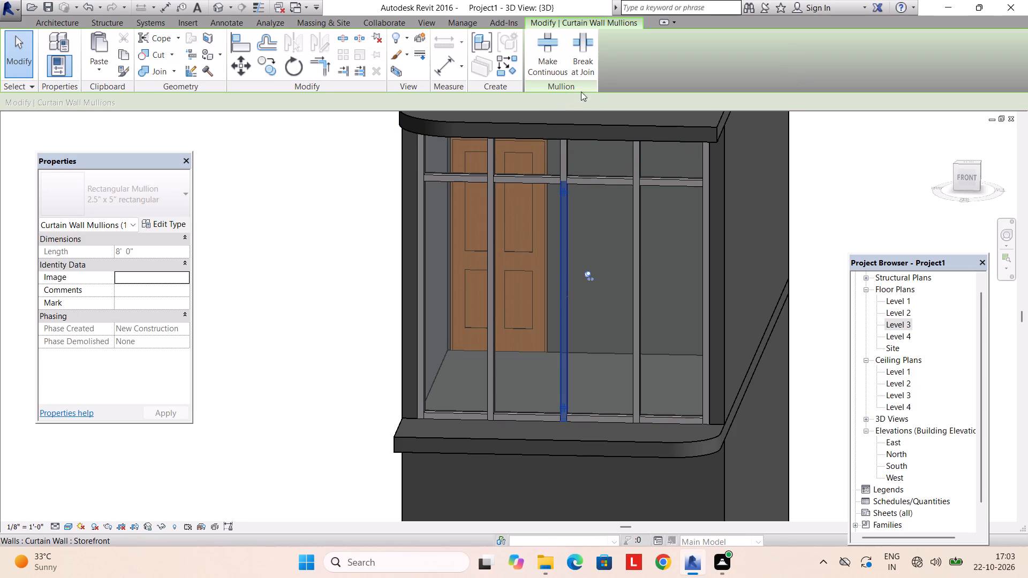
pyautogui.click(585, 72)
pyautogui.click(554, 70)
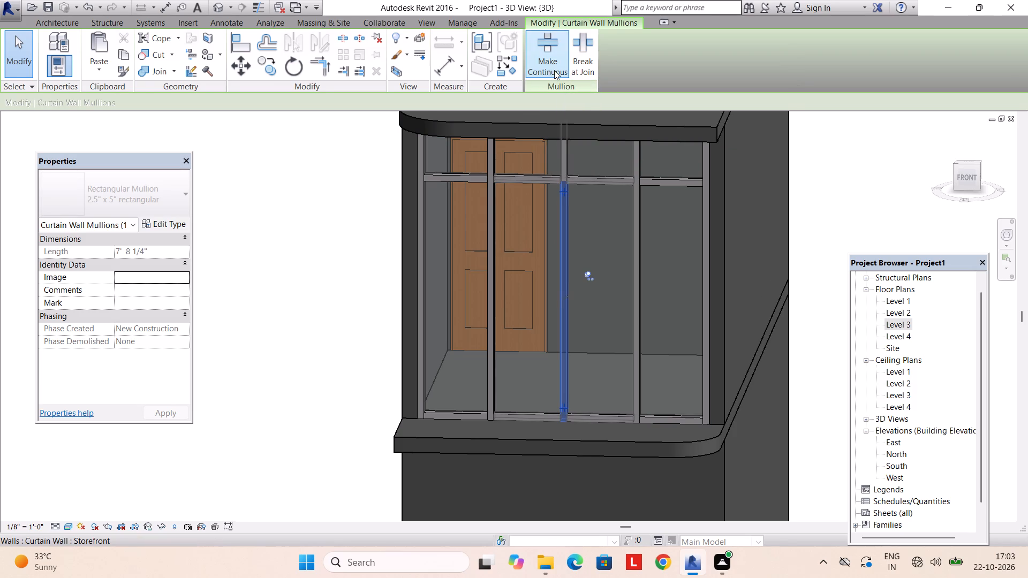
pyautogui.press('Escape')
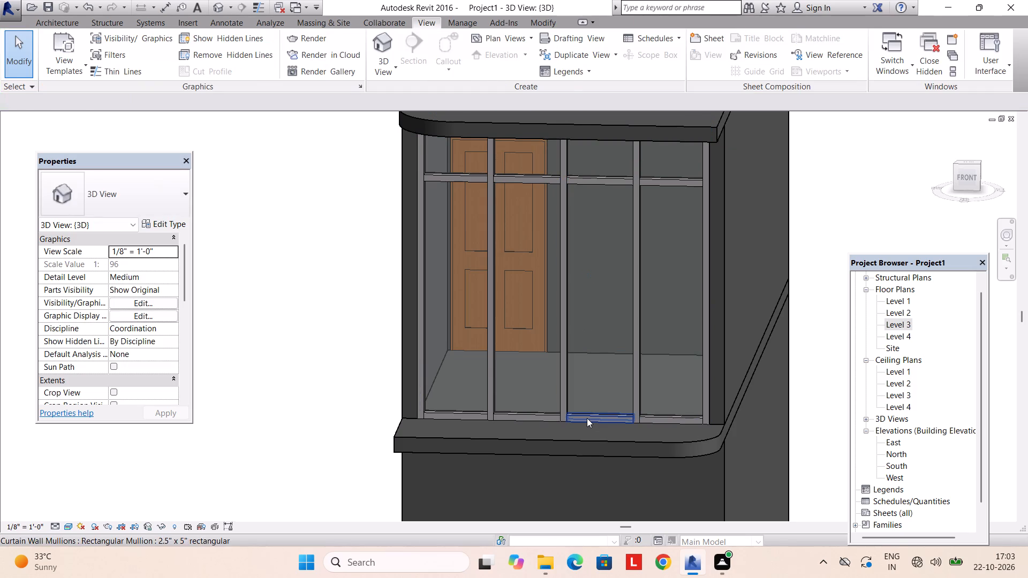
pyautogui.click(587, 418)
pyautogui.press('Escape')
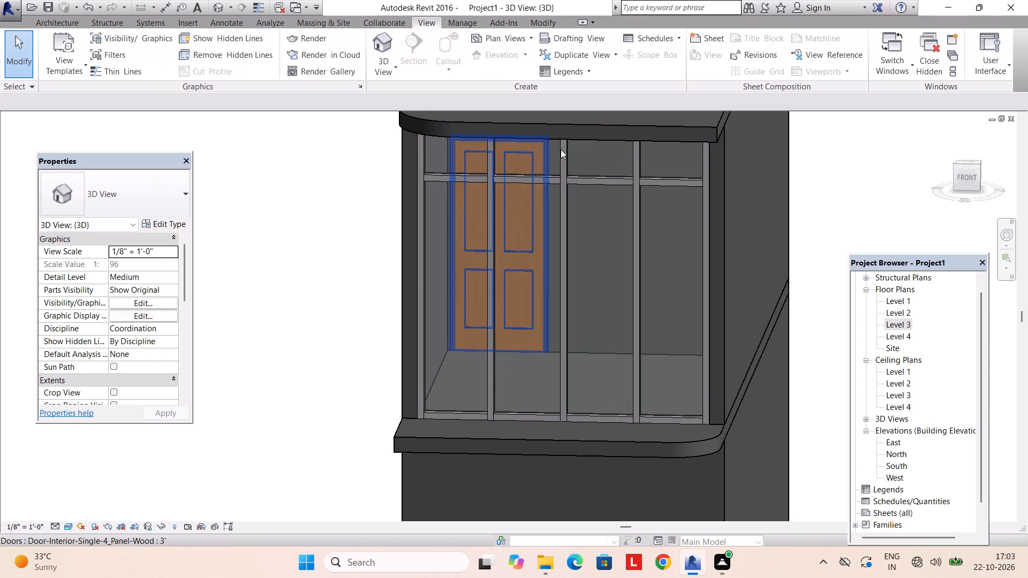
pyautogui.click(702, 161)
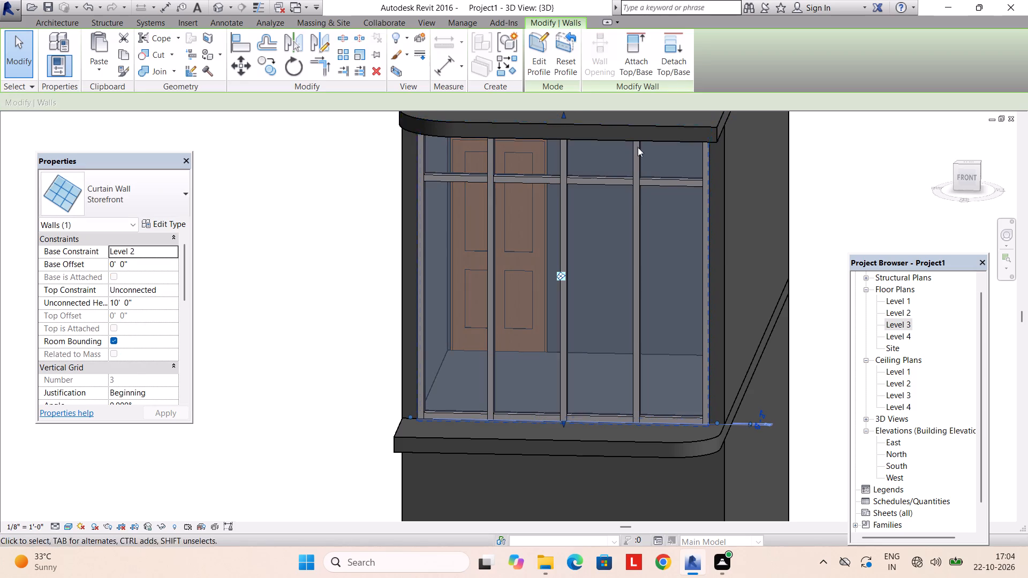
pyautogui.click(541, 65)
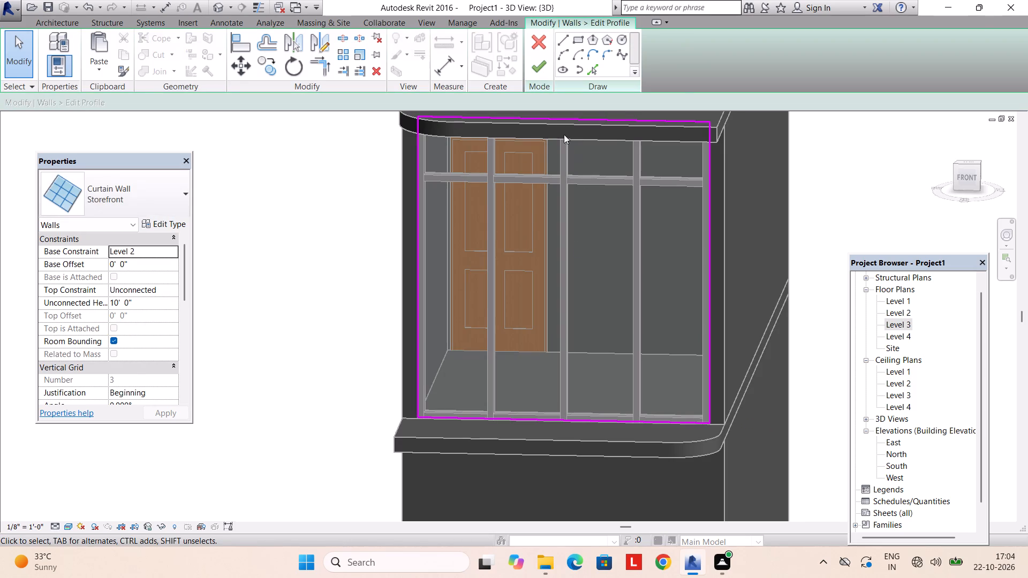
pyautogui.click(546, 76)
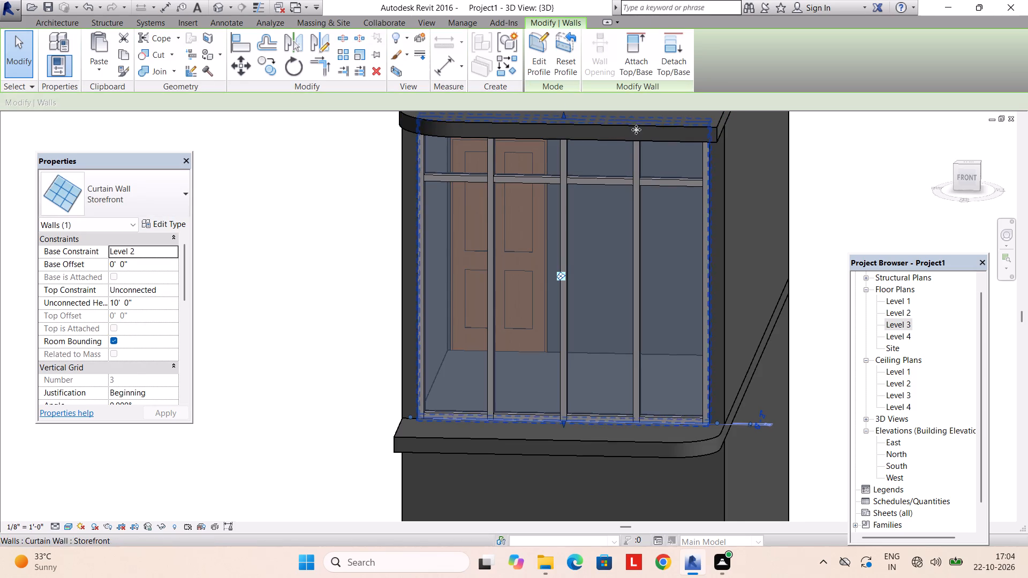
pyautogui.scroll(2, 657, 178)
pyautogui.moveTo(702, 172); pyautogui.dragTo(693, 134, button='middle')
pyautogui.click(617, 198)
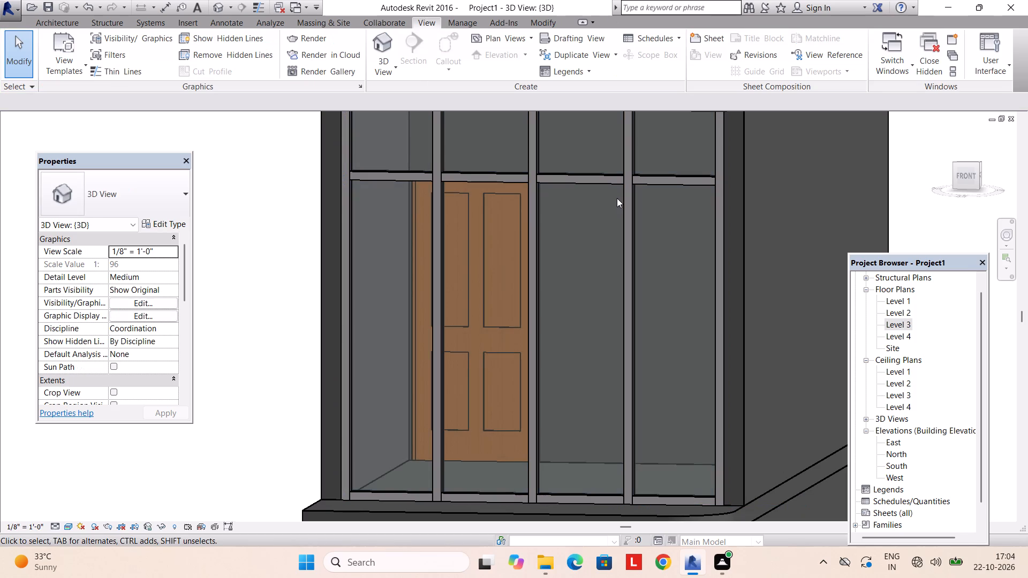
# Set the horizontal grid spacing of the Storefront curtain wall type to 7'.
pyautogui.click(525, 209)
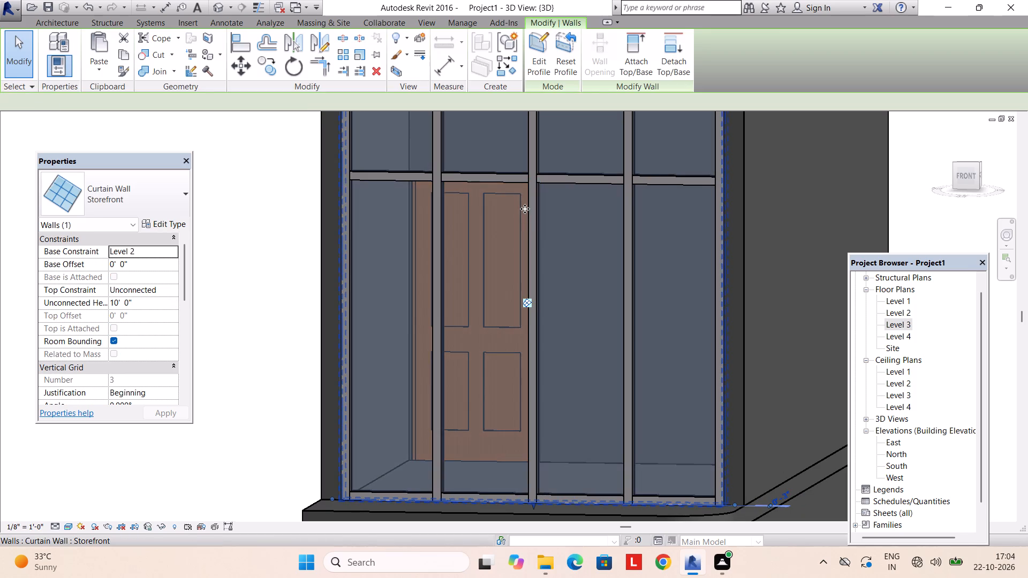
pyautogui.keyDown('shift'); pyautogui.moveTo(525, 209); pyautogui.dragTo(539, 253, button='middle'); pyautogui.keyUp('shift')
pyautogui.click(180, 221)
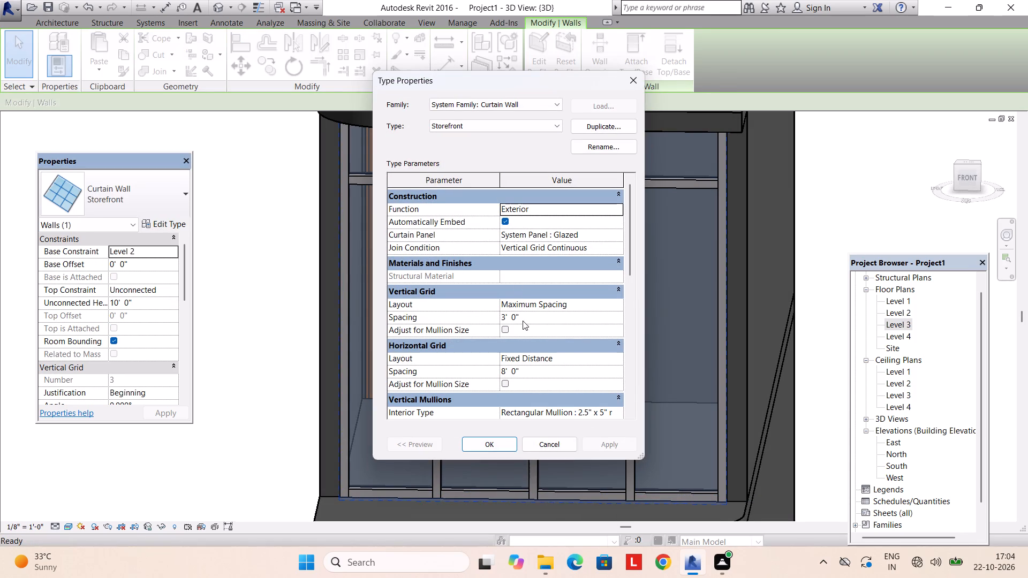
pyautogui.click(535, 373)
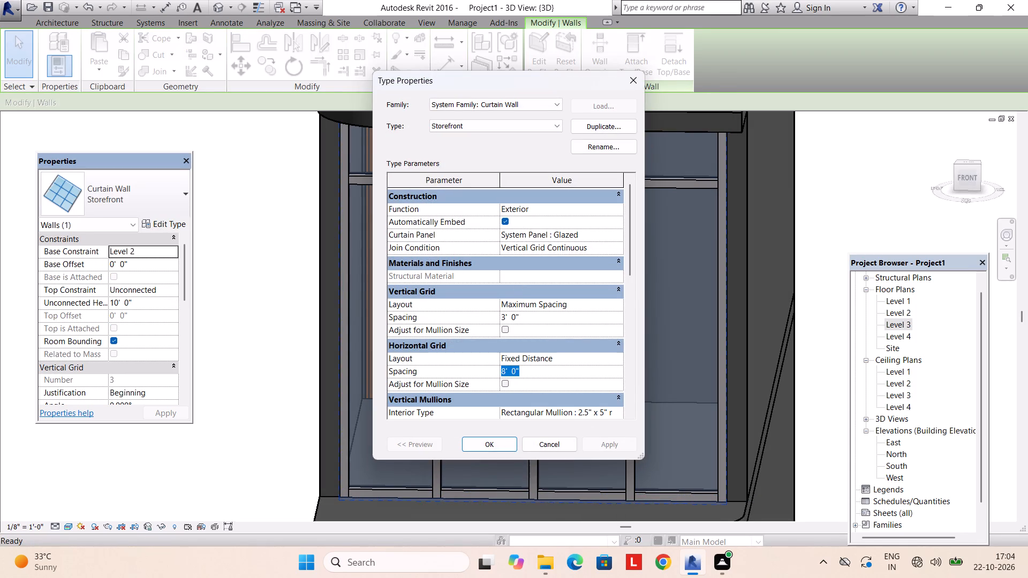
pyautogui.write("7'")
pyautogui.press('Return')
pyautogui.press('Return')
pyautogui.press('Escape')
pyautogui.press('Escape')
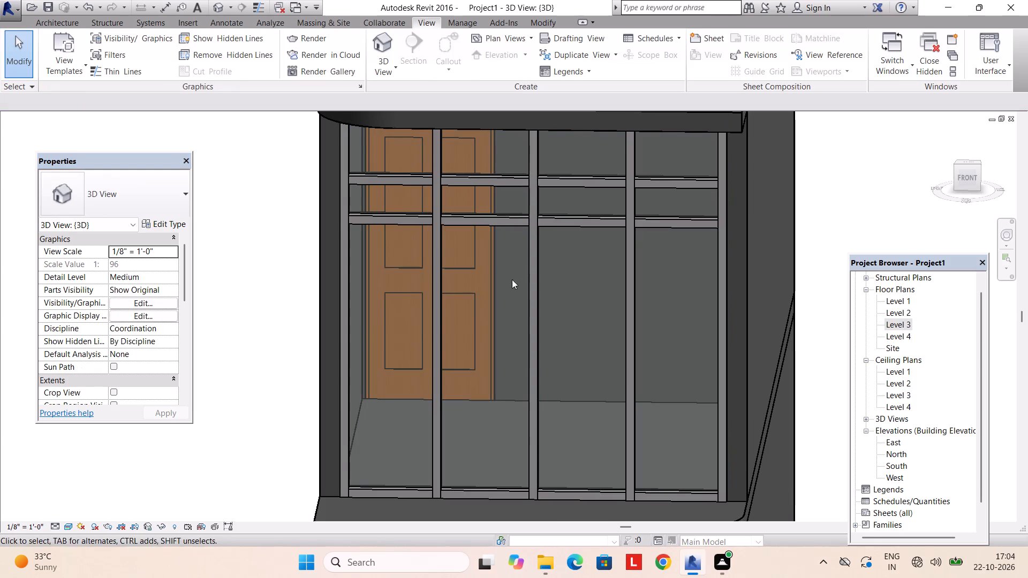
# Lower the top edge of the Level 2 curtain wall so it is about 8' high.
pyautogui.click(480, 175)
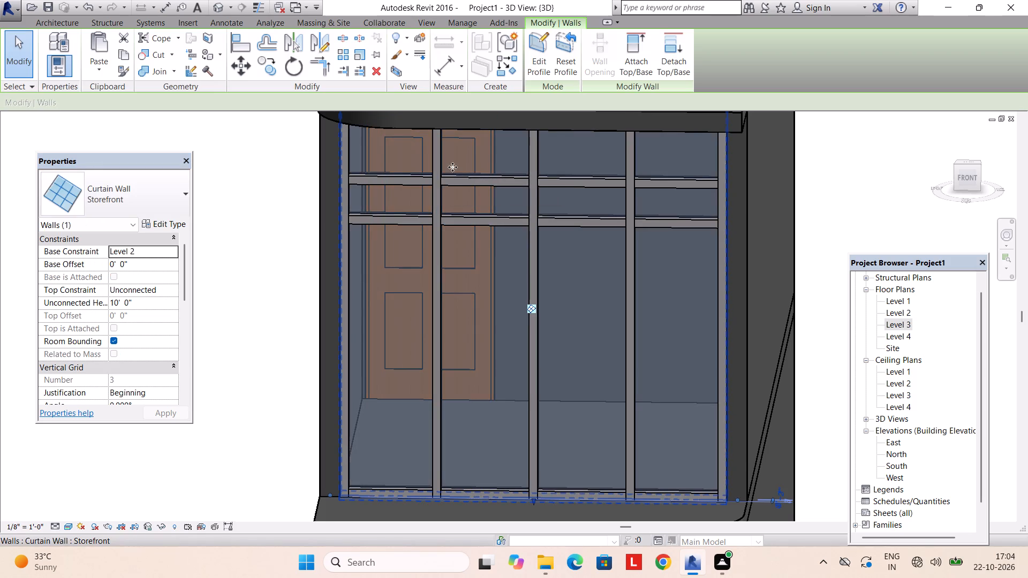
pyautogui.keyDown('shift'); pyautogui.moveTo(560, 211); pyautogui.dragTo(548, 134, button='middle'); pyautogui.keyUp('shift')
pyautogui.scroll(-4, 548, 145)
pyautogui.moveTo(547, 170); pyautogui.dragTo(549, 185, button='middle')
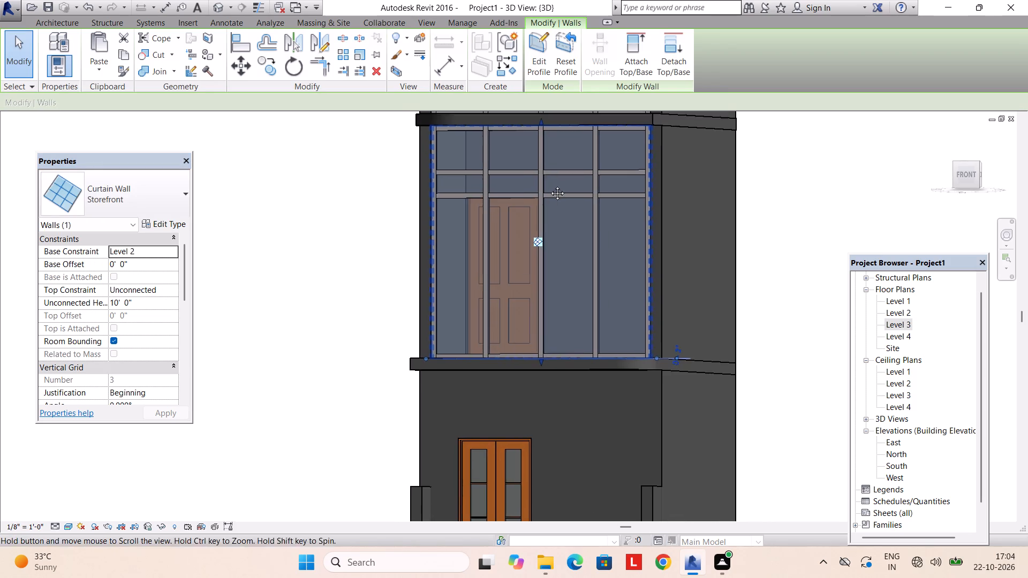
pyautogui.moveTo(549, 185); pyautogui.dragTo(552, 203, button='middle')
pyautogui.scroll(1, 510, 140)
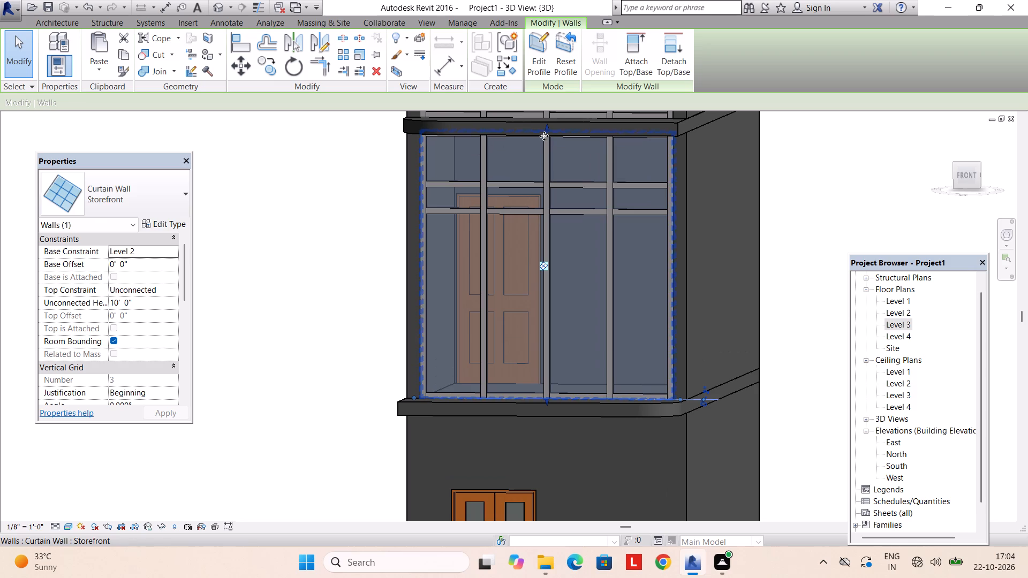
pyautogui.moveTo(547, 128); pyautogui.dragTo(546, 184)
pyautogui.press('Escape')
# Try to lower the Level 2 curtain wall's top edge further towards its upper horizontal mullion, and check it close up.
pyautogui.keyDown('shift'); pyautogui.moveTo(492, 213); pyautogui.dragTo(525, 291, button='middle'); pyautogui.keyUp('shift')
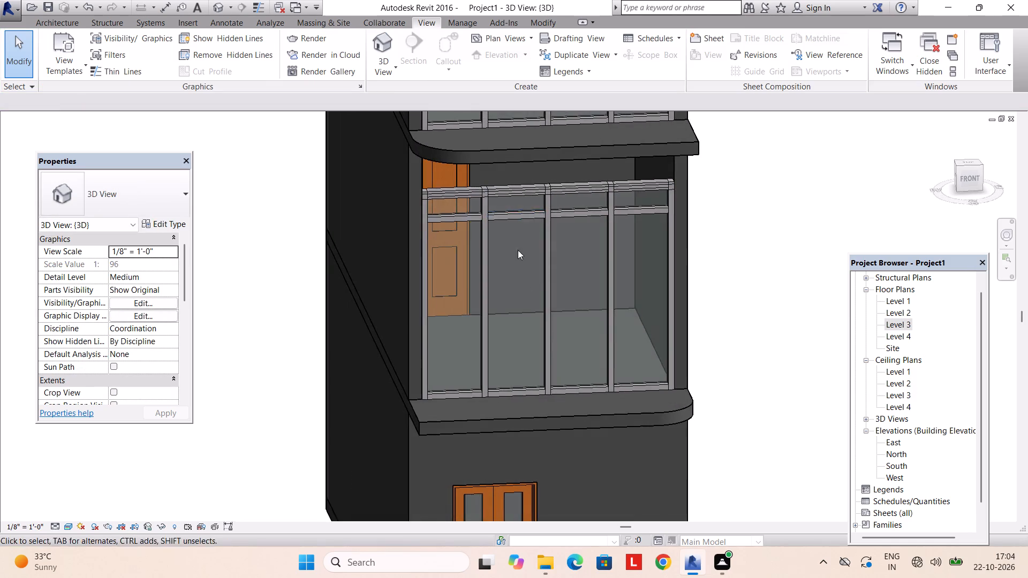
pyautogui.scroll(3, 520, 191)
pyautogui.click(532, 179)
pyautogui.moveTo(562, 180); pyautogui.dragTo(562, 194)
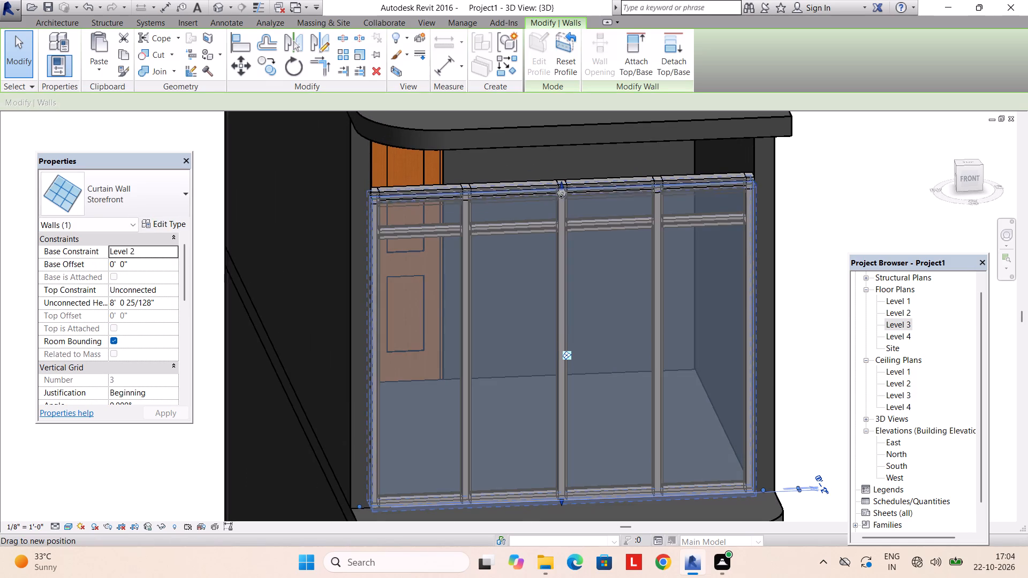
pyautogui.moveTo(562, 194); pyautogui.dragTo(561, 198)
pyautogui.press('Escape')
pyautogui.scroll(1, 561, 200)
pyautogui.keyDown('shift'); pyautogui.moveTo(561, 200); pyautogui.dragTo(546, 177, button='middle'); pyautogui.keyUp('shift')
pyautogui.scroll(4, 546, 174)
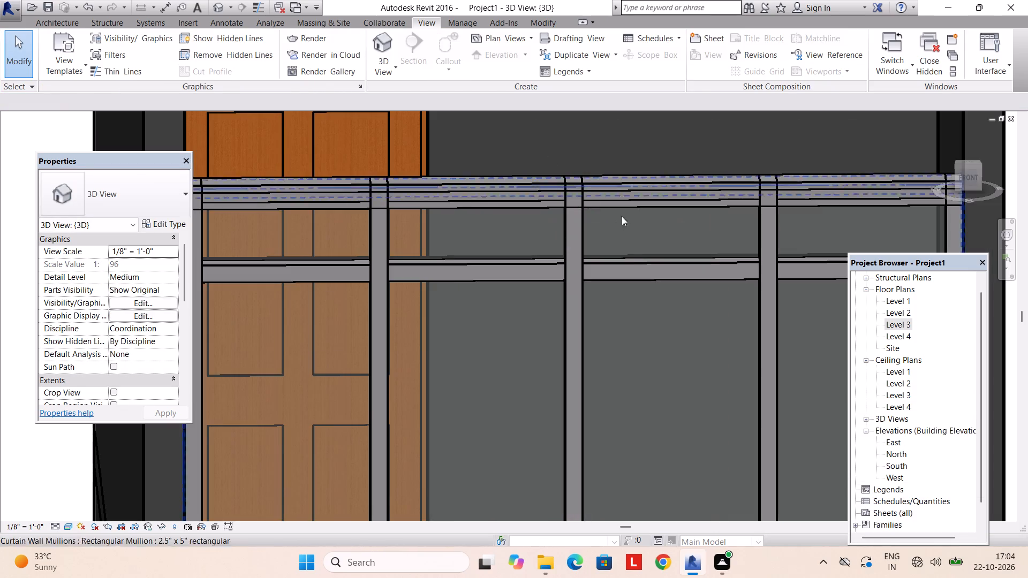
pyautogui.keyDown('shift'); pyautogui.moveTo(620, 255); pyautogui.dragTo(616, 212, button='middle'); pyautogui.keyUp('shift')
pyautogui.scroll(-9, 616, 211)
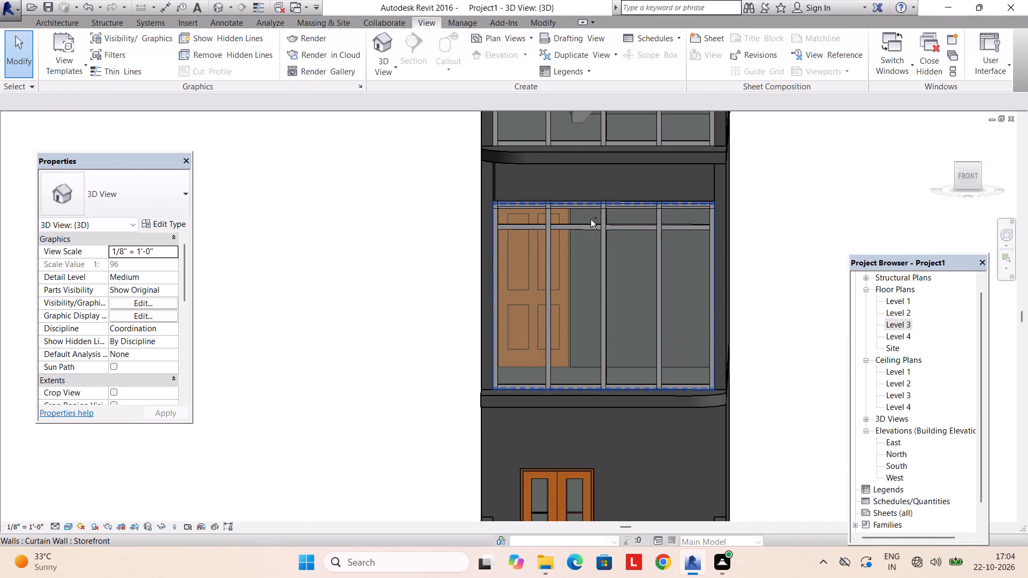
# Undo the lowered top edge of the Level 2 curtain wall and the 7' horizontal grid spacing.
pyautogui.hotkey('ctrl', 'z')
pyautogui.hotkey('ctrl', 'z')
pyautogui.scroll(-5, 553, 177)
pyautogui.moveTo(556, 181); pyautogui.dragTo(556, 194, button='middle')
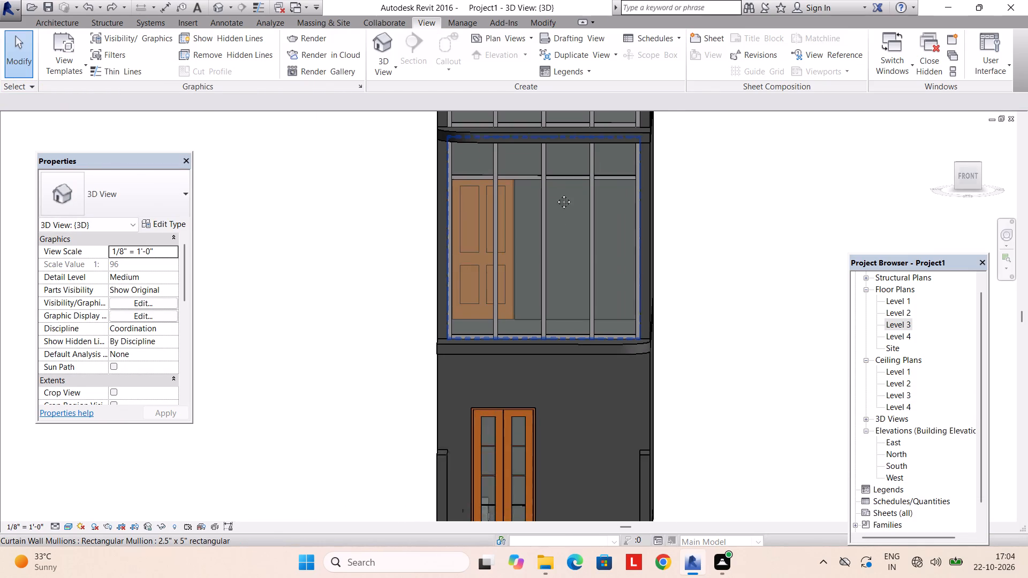
# Delete the Storefront curtain wall at the front of Level 2.
pyautogui.moveTo(556, 194); pyautogui.dragTo(556, 212, button='middle')
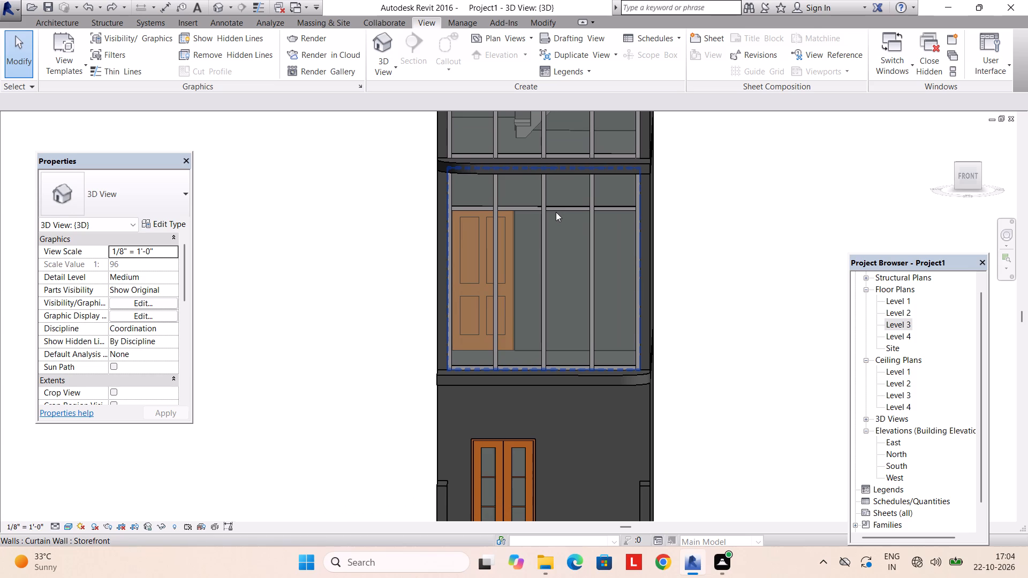
pyautogui.click(547, 239)
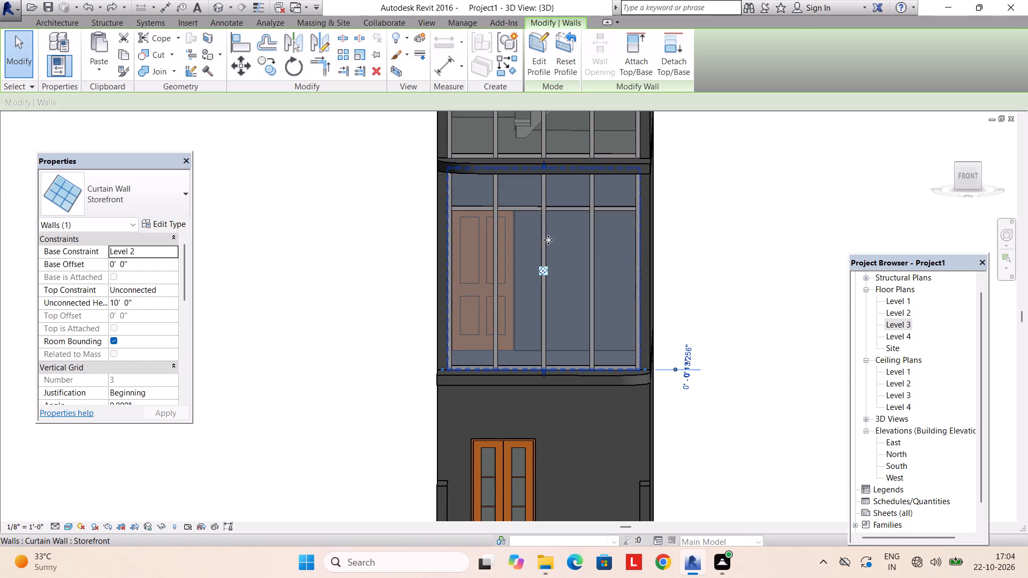
pyautogui.press('Delete')
# Open the Level 2 floor plan at the open front end between the two side walls.
pyautogui.click(909, 321)
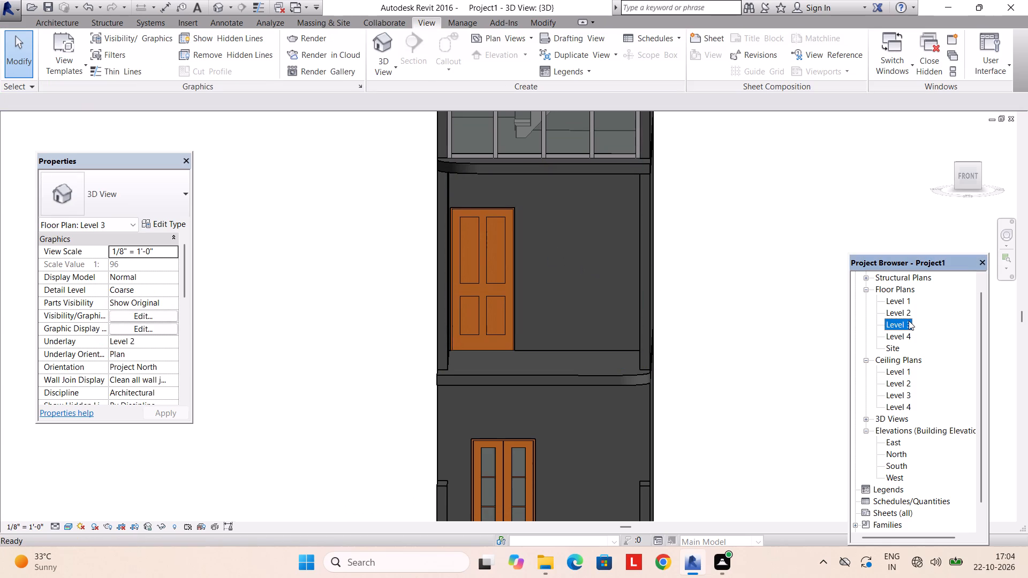
pyautogui.scroll(-4, 859, 303)
pyautogui.moveTo(808, 317); pyautogui.dragTo(792, 295, button='middle')
pyautogui.scroll(1, 891, 305)
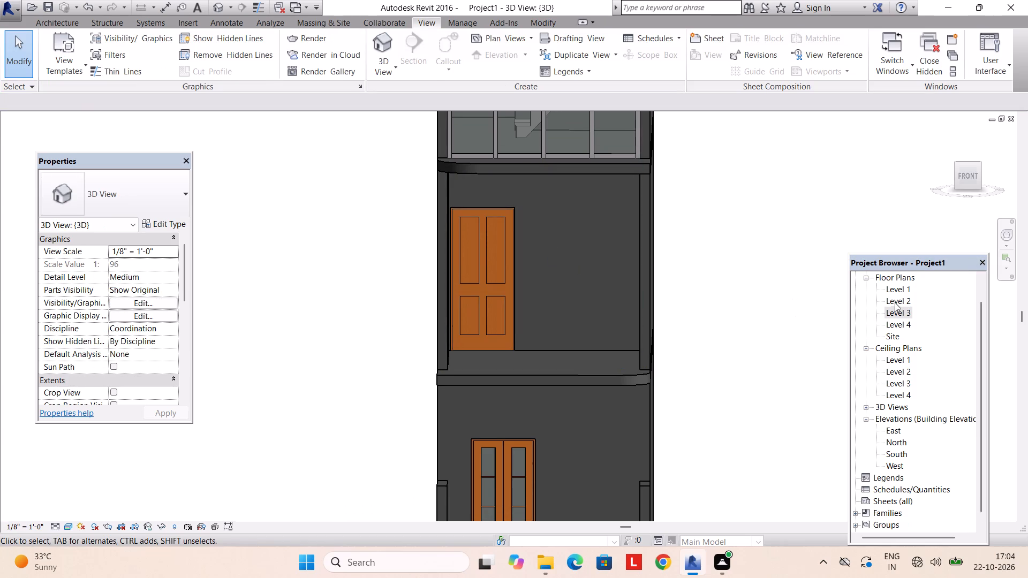
pyautogui.doubleClick(895, 302)
pyautogui.scroll(-7, 450, 263)
pyautogui.moveTo(449, 264); pyautogui.dragTo(410, 287, button='middle')
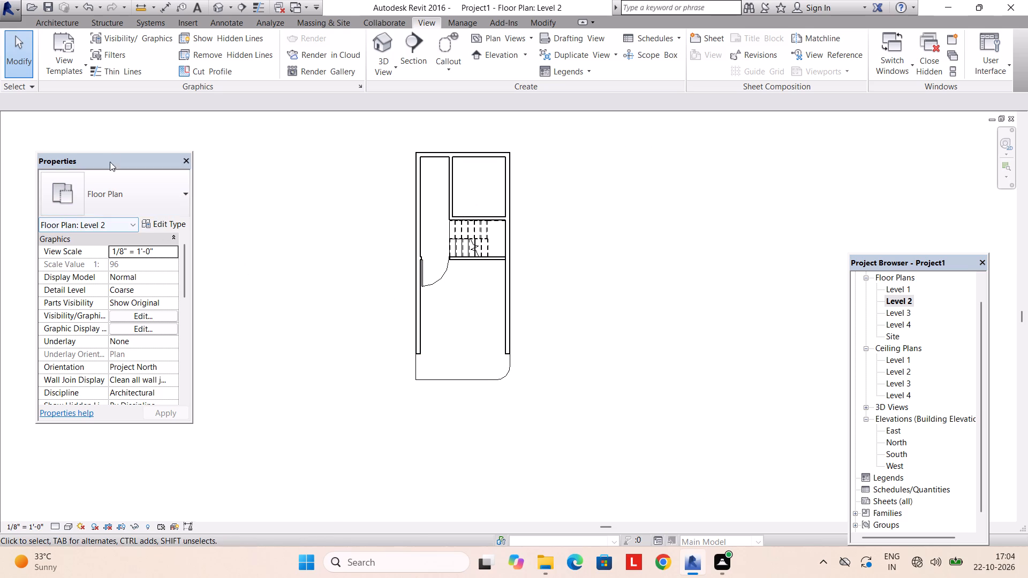
pyautogui.scroll(2, 489, 346)
pyautogui.scroll(4, 335, 308)
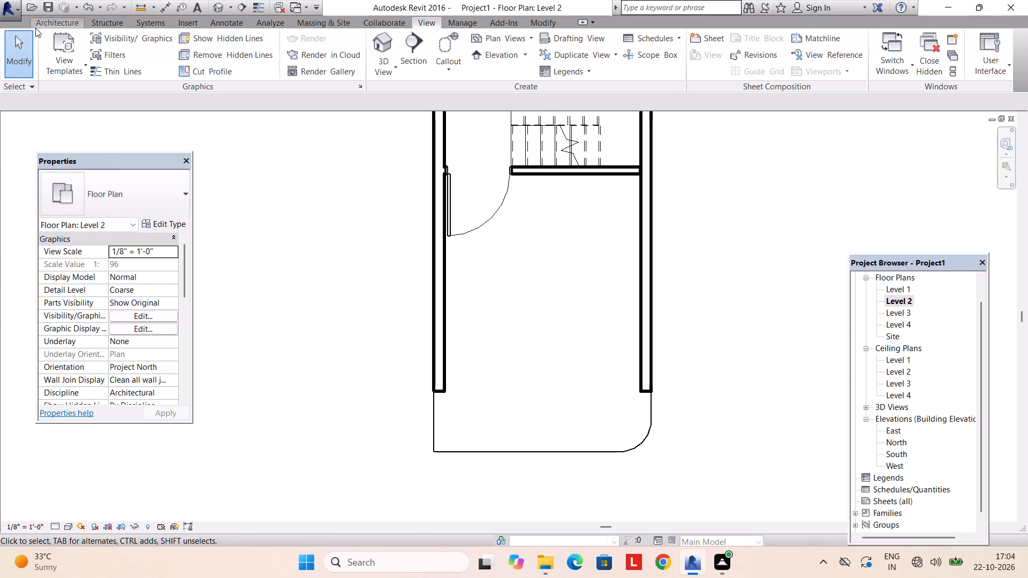
# Draw an Exterior Glazing curtain wall 9'-6" long across the front opening, between the inner faces of the side walls.
pyautogui.click(36, 27)
pyautogui.click(57, 42)
pyautogui.click(132, 203)
pyautogui.scroll(-20, 72, 330)
pyautogui.click(131, 401)
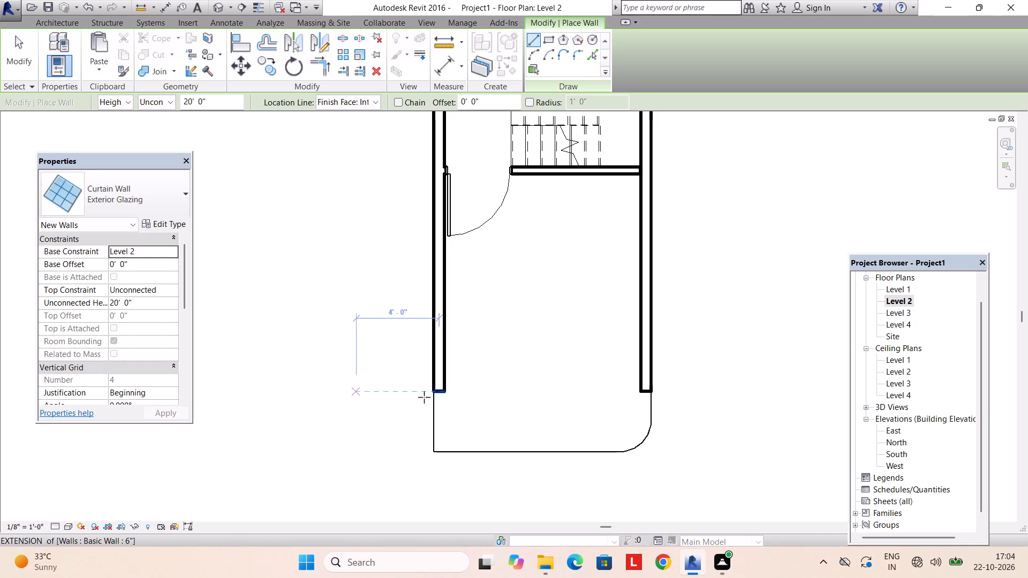
pyautogui.scroll(5, 452, 435)
pyautogui.click(438, 373)
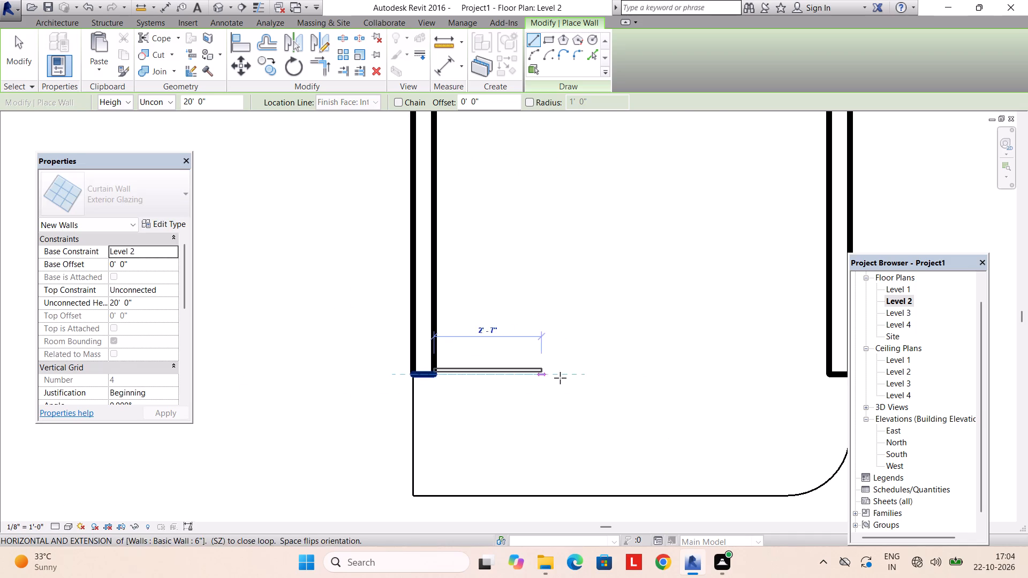
pyautogui.press('space')
pyautogui.press('space')
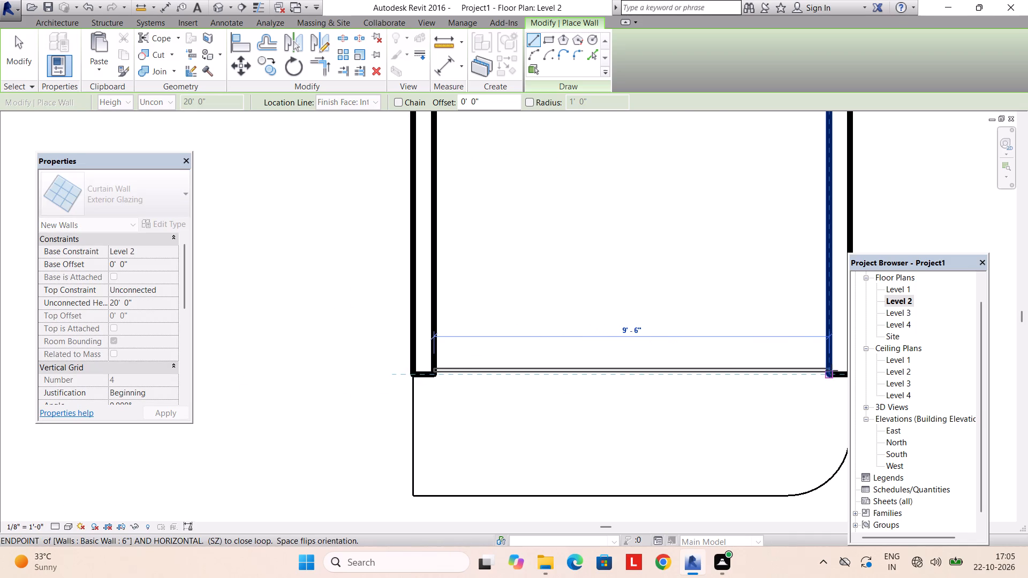
pyautogui.click(827, 371)
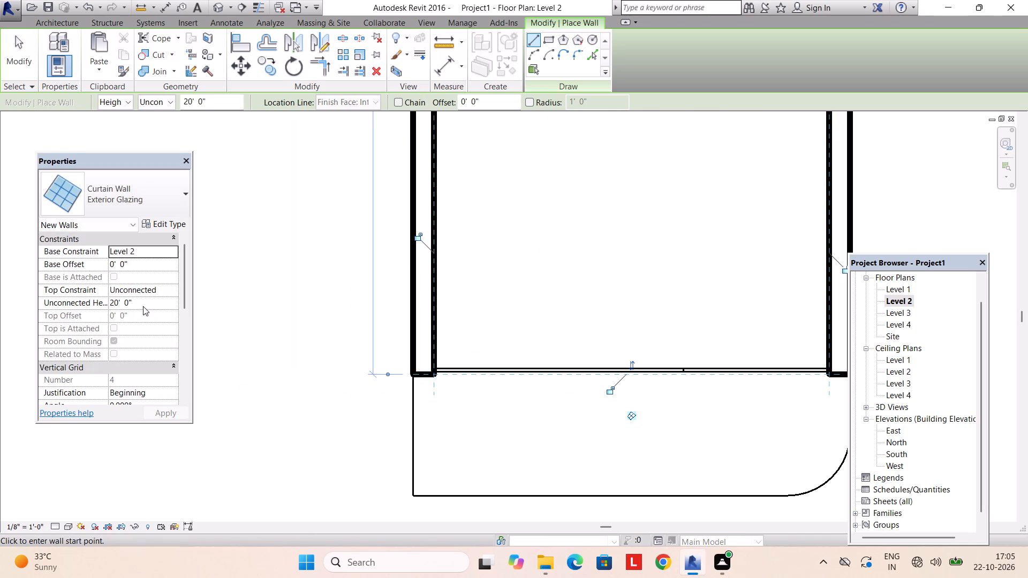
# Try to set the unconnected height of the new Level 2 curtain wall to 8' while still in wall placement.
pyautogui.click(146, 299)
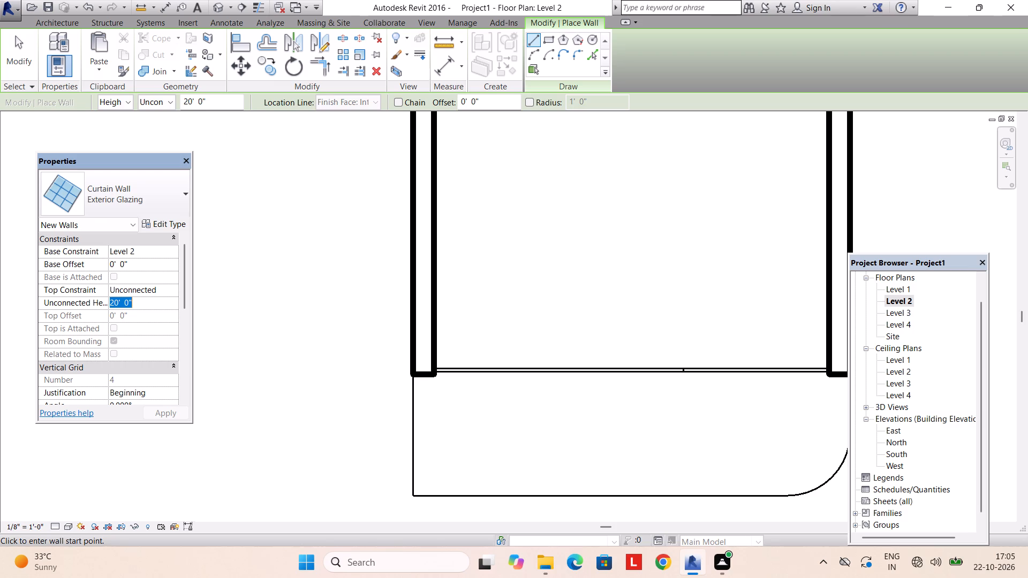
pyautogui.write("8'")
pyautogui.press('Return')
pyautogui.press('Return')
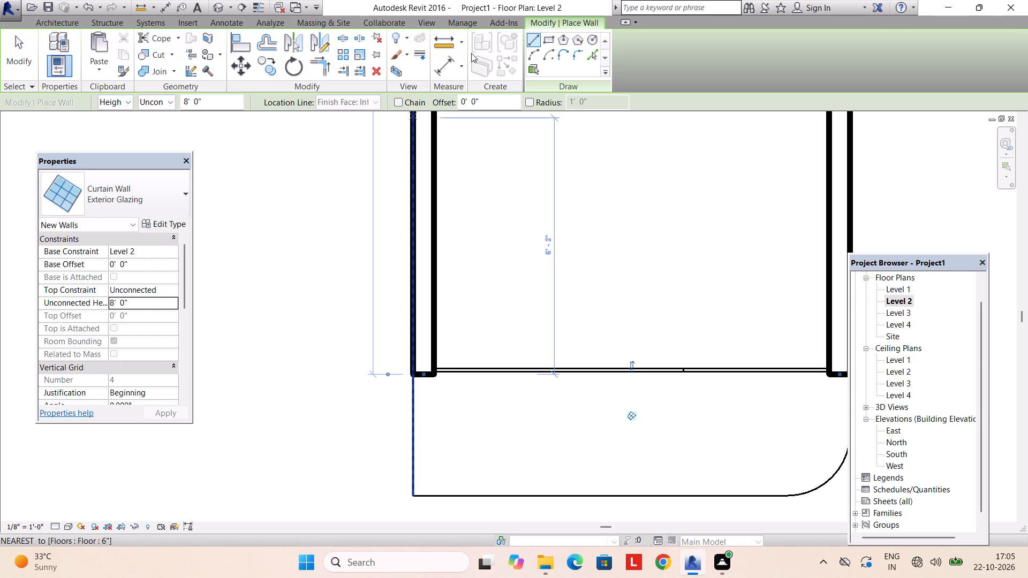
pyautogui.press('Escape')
# Check the new Level 2 glazing and the slab above it in the 3D view.
pyautogui.click(421, 19)
pyautogui.click(376, 37)
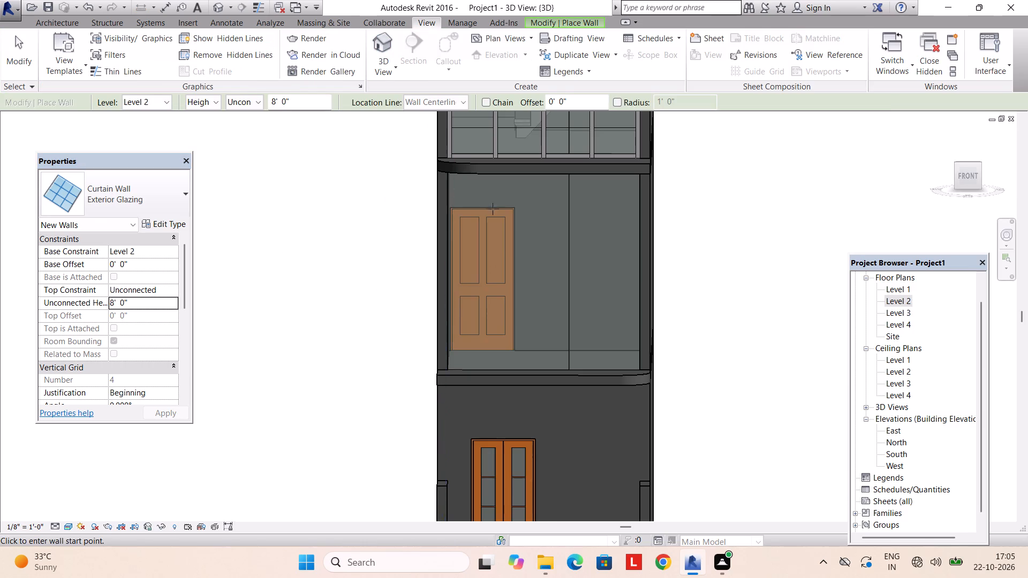
pyautogui.scroll(3, 493, 209)
pyautogui.keyDown('shift'); pyautogui.moveTo(498, 206); pyautogui.dragTo(493, 182, button='middle'); pyautogui.keyUp('shift')
pyautogui.scroll(-8, 494, 186)
pyautogui.moveTo(515, 217); pyautogui.dragTo(515, 169, button='middle')
pyautogui.scroll(3, 516, 174)
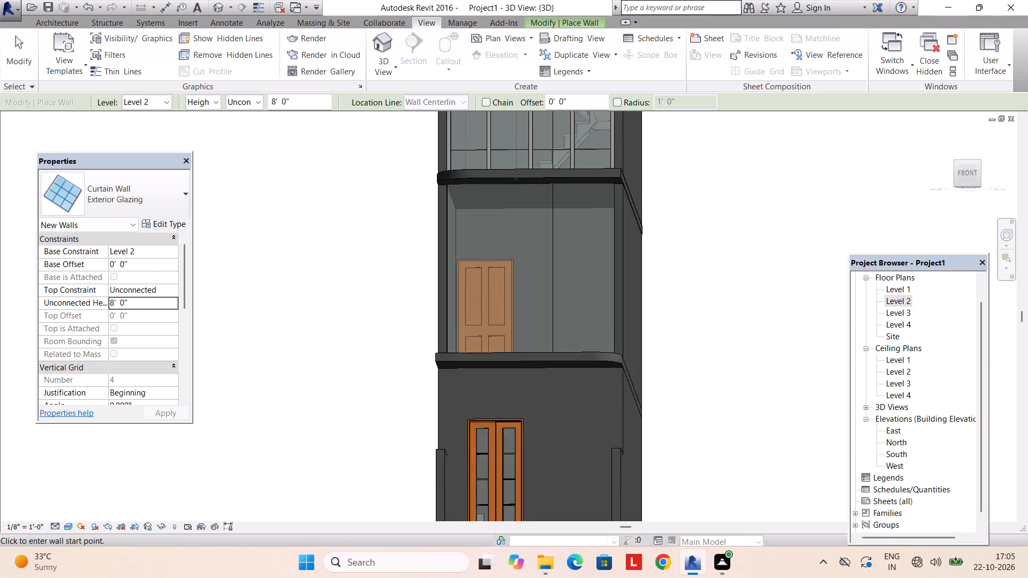
pyautogui.scroll(5, 516, 174)
pyautogui.press('Escape')
pyautogui.press('Escape')
# Set the unconnected height of the Level 2 Exterior Glazing curtain wall to 8'.
pyautogui.click(533, 188)
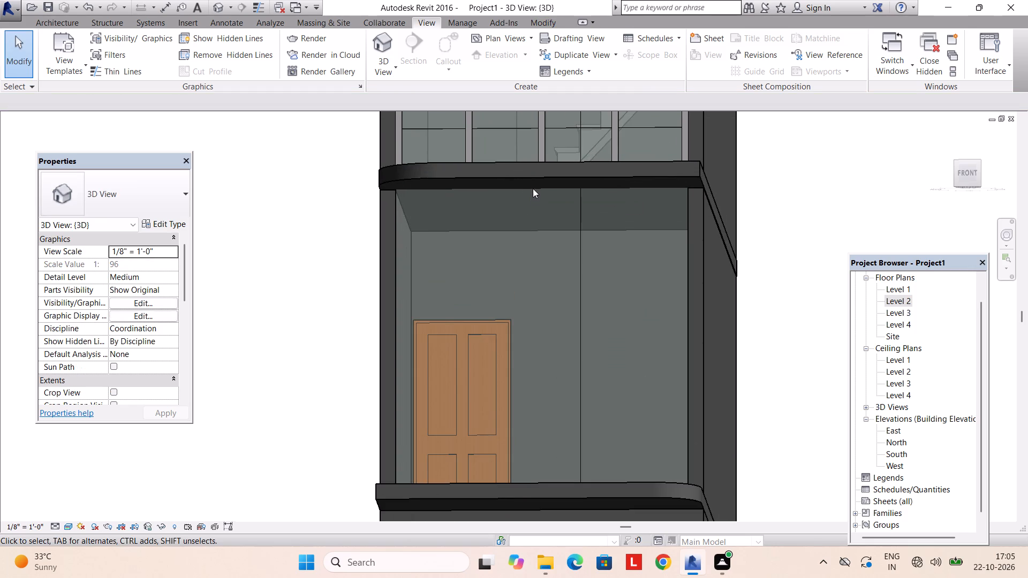
pyautogui.click(594, 186)
pyautogui.click(688, 202)
pyautogui.scroll(-2, 688, 202)
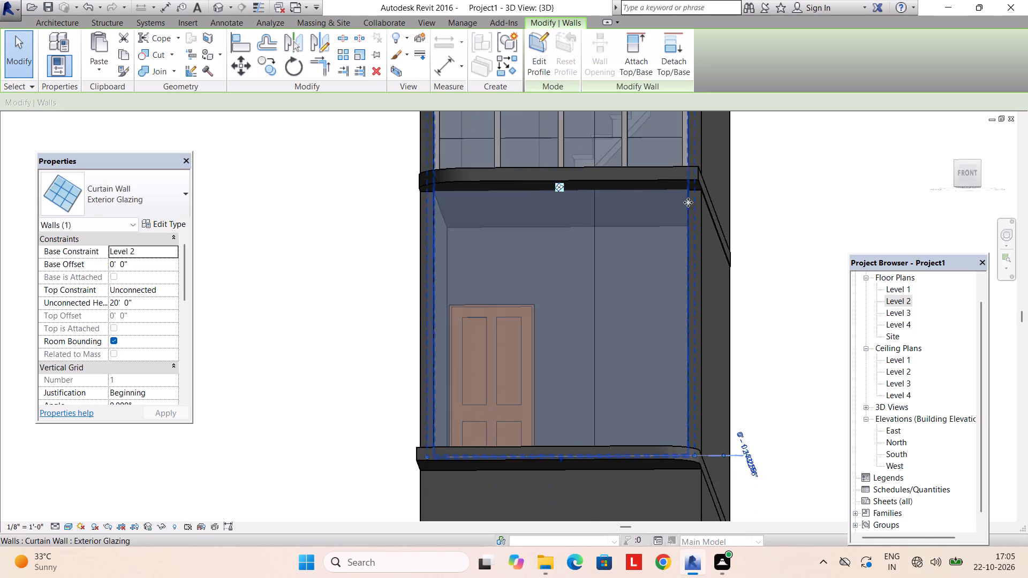
pyautogui.scroll(-2, 688, 202)
pyautogui.scroll(-3, 638, 209)
pyautogui.click(157, 301)
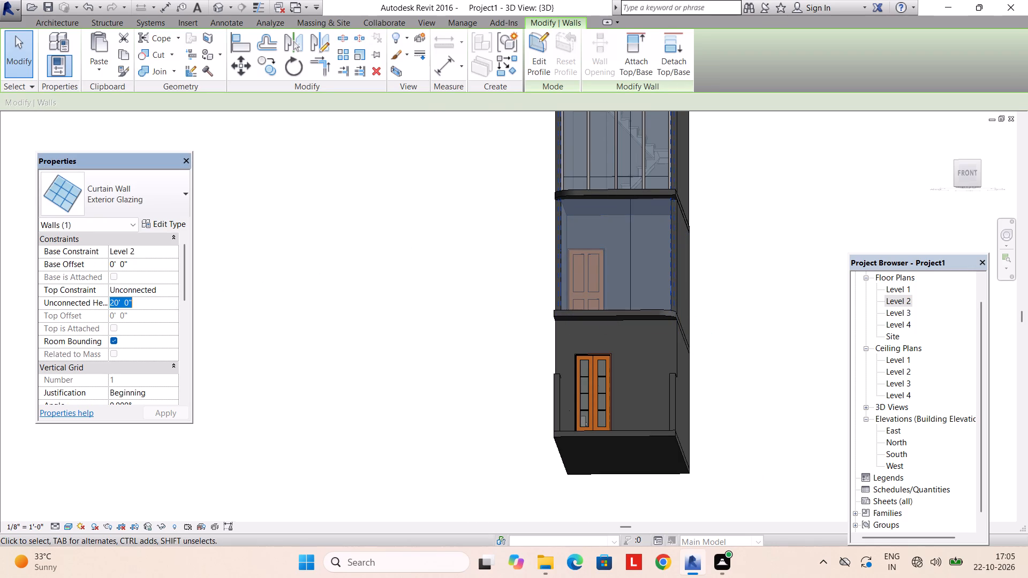
pyautogui.write("8'")
pyautogui.press('Return')
pyautogui.press('Return')
pyautogui.press('Escape')
pyautogui.press('Escape')
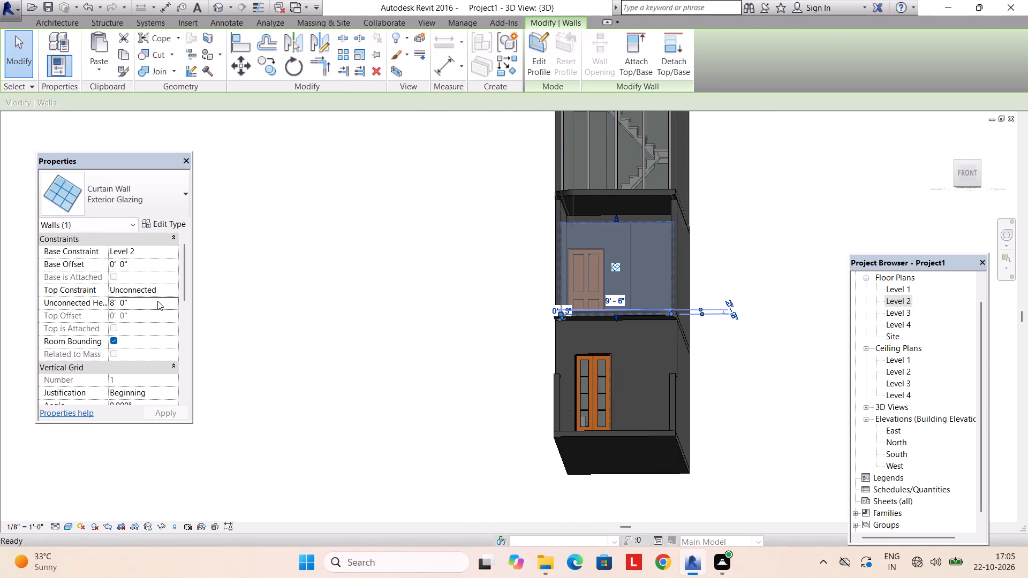
# Change the Level 2 front curtain wall's type from Exterior Glazing to Storefront.
pyautogui.keyDown('shift'); pyautogui.moveTo(591, 264); pyautogui.dragTo(587, 316, button='middle'); pyautogui.keyUp('shift')
pyautogui.keyDown('shift'); pyautogui.scroll(-1, 591, 264); pyautogui.keyUp('shift')
pyautogui.click(631, 223)
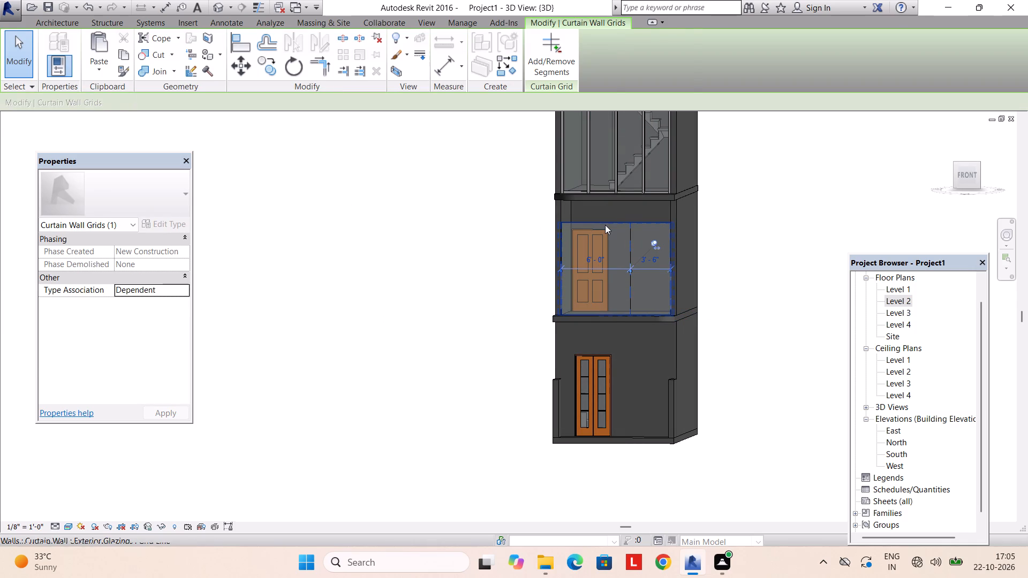
pyautogui.click(605, 225)
pyautogui.click(146, 194)
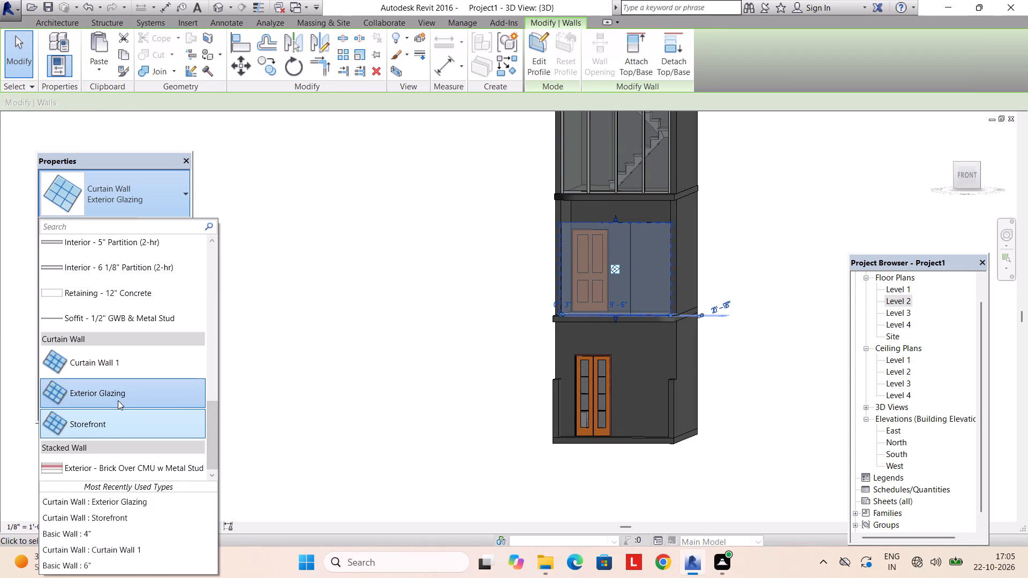
pyautogui.click(118, 400)
pyautogui.click(146, 197)
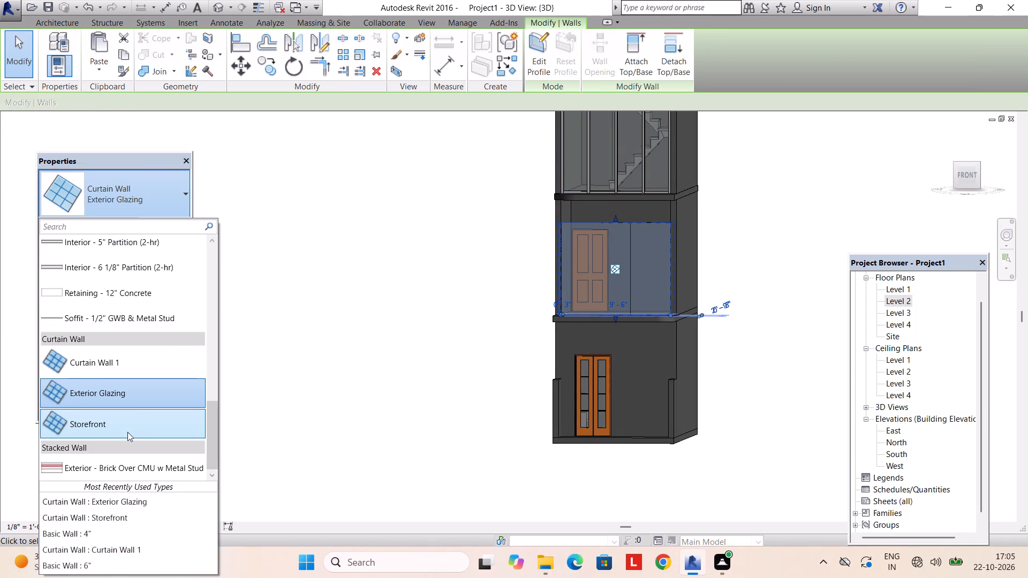
pyautogui.click(126, 423)
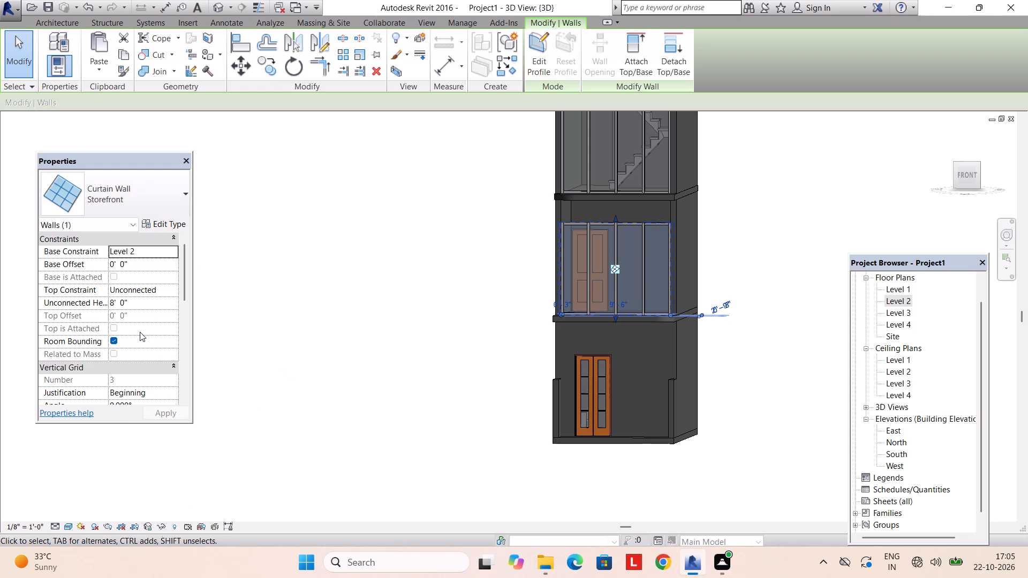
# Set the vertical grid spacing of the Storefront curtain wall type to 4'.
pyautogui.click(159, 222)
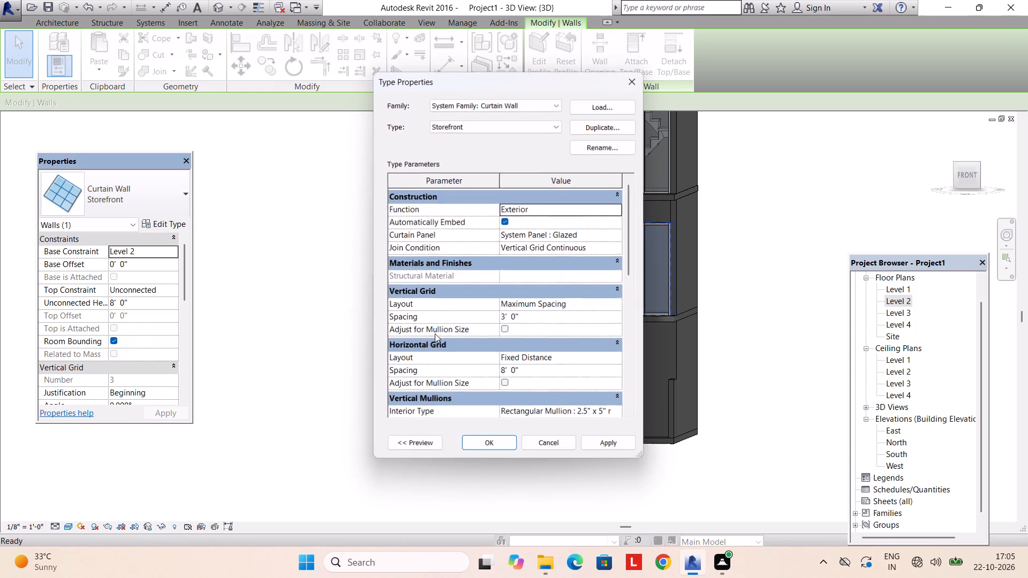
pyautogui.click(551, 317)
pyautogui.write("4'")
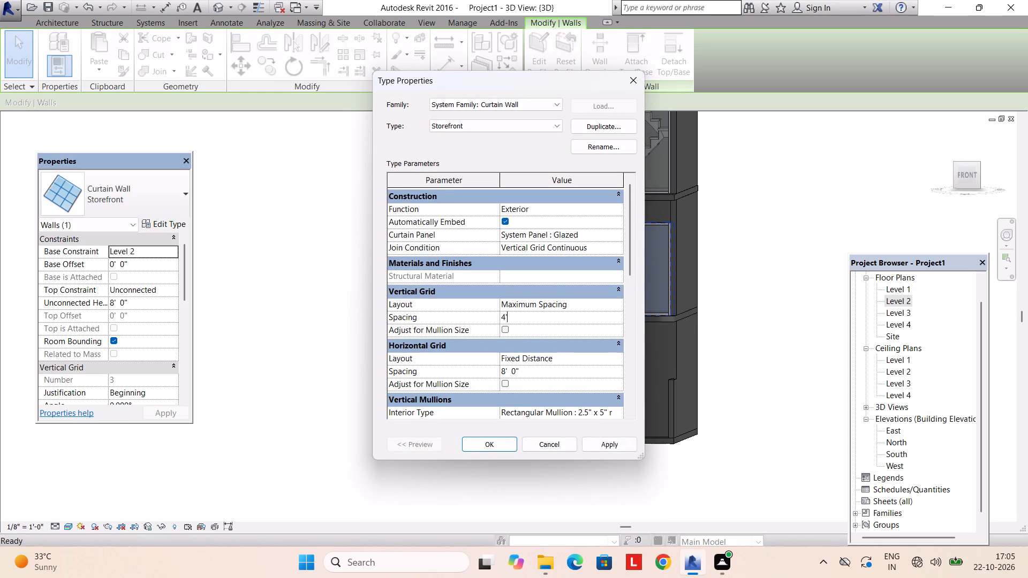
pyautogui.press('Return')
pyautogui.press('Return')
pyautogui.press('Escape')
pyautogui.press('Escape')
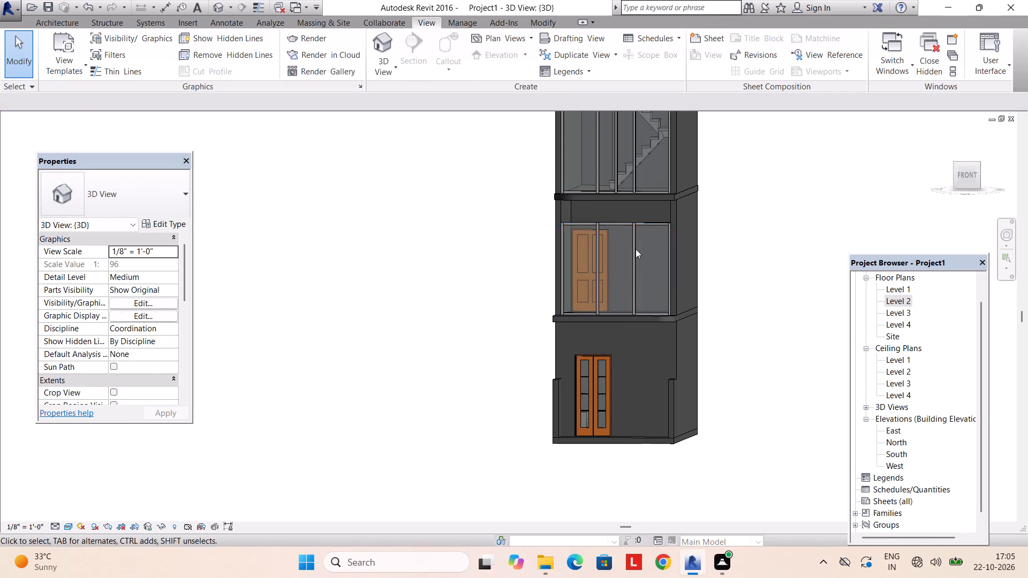
# Set the vertical grid spacing of the Storefront curtain wall type to 3.5'.
pyautogui.scroll(5, 636, 248)
pyautogui.keyDown('shift'); pyautogui.moveTo(585, 248); pyautogui.dragTo(590, 313, button='middle'); pyautogui.keyUp('shift')
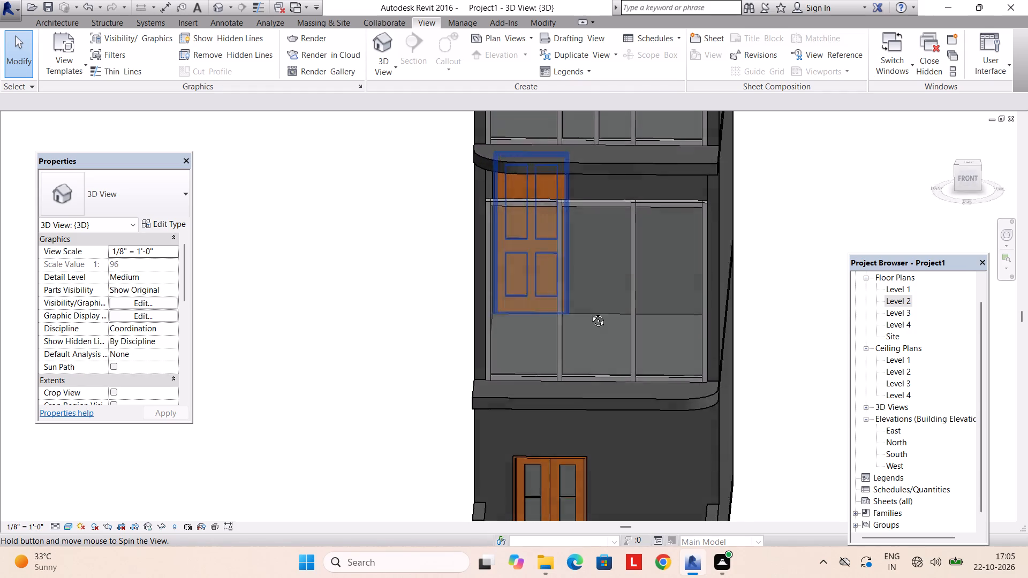
pyautogui.keyDown('shift'); pyautogui.moveTo(590, 313); pyautogui.dragTo(588, 286, button='middle'); pyautogui.keyUp('shift')
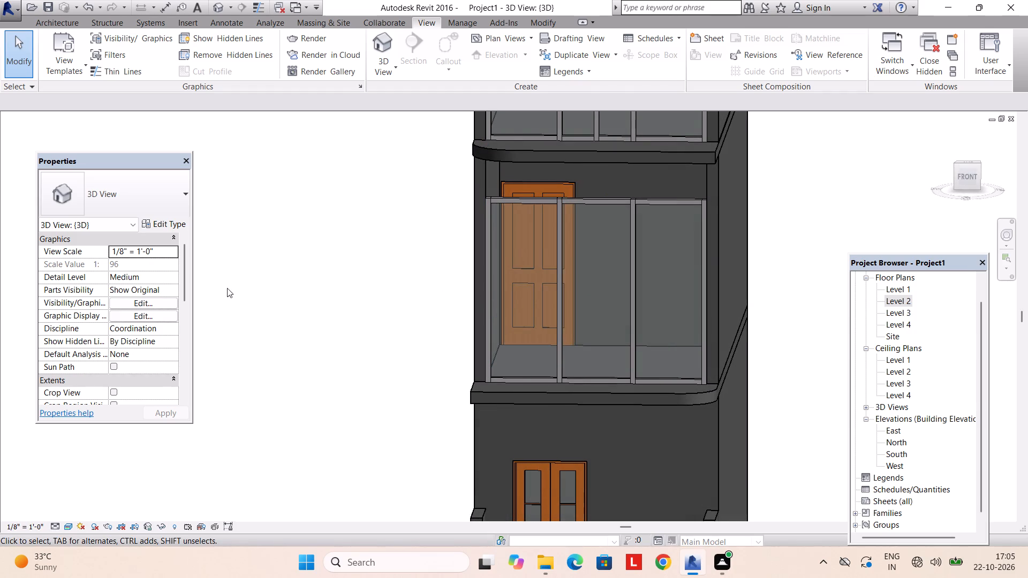
pyautogui.click(525, 203)
pyautogui.press('Escape')
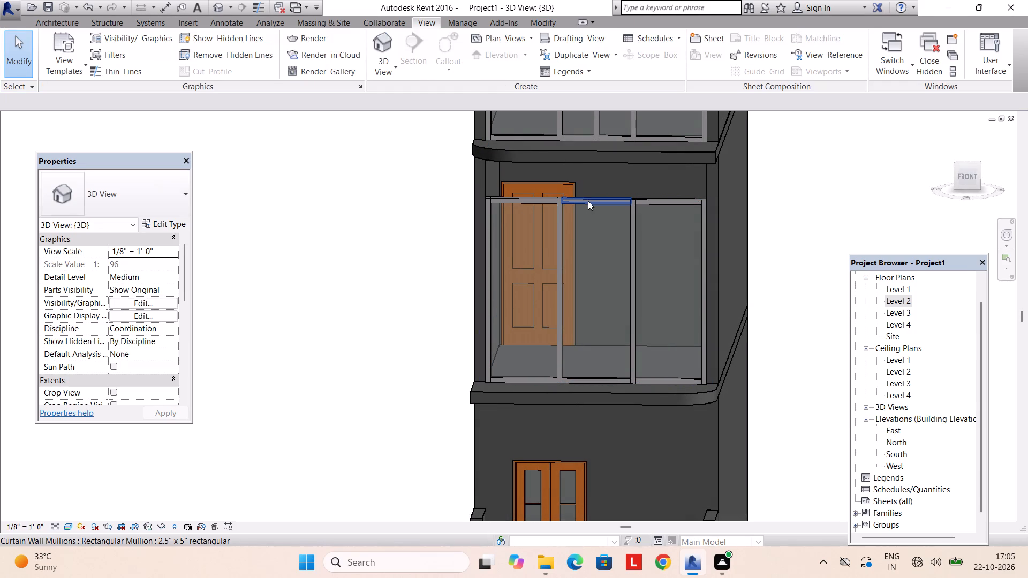
pyautogui.click(700, 234)
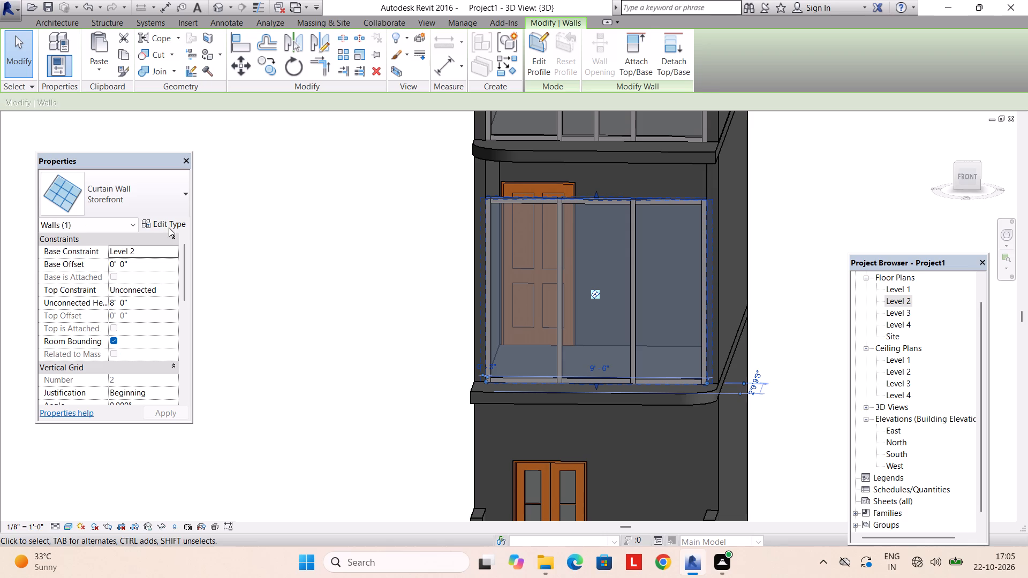
pyautogui.click(169, 227)
pyautogui.click(530, 313)
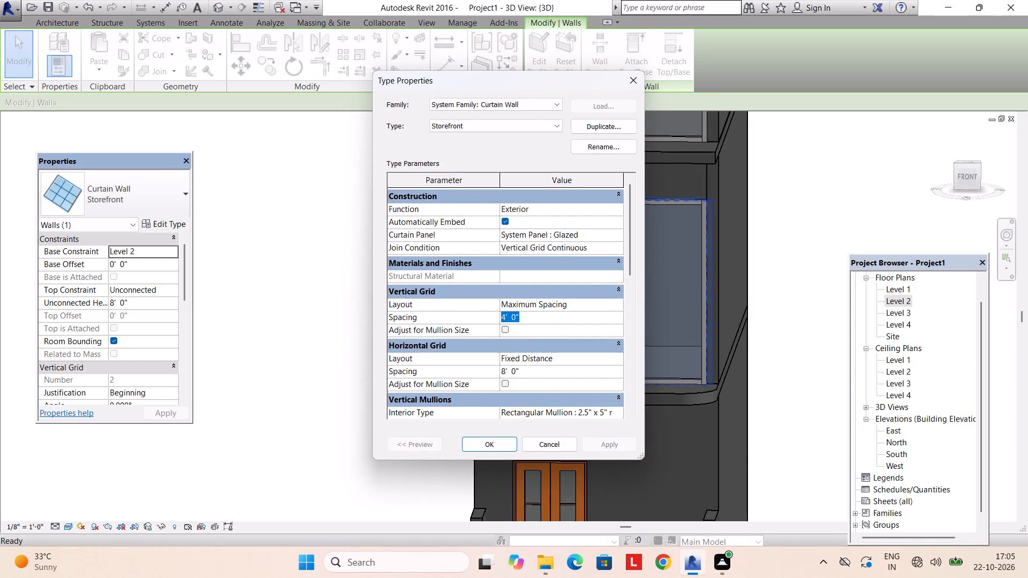
pyautogui.write("3.5'")
pyautogui.press('Return')
pyautogui.press('Return')
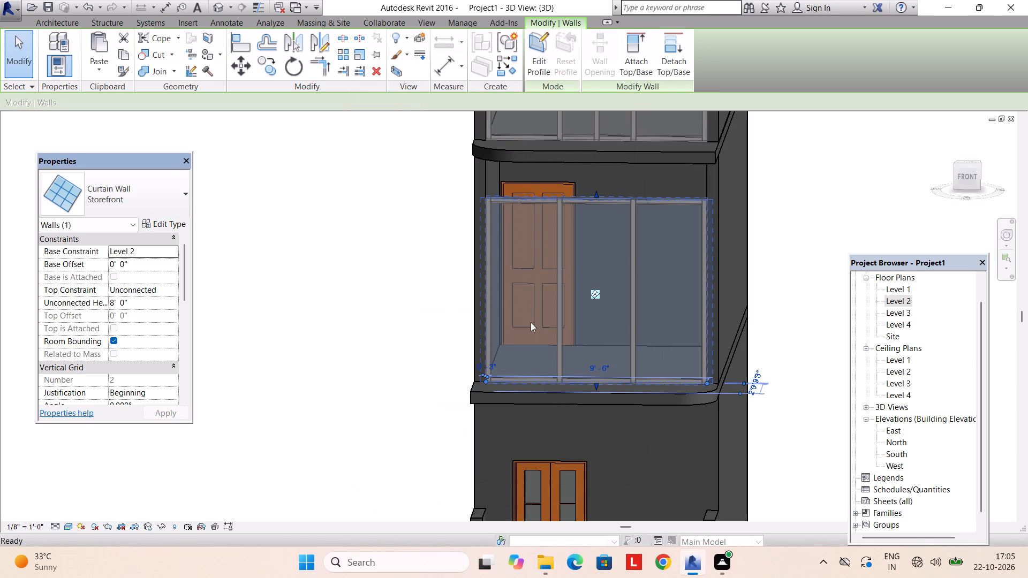
pyautogui.press('Escape')
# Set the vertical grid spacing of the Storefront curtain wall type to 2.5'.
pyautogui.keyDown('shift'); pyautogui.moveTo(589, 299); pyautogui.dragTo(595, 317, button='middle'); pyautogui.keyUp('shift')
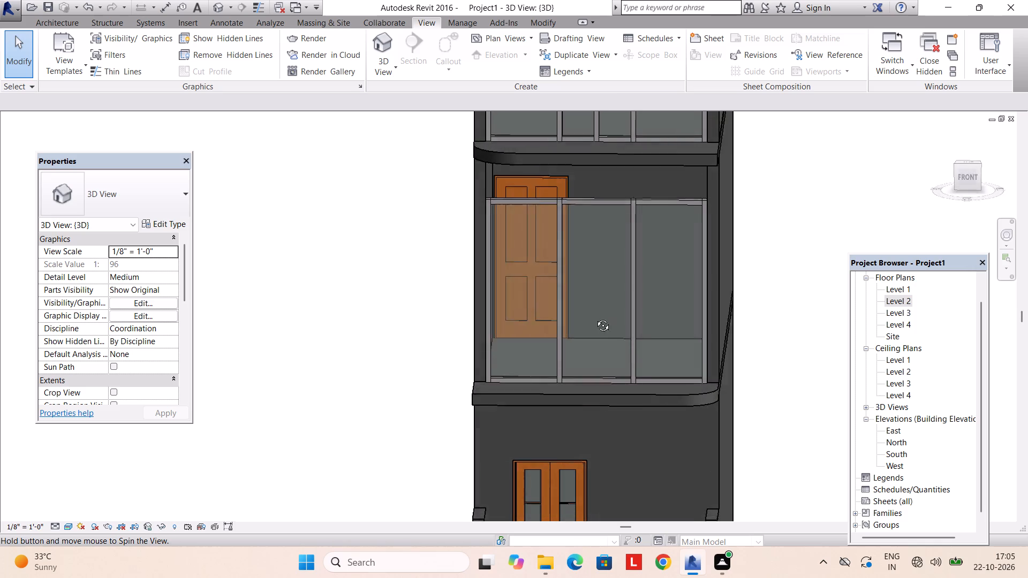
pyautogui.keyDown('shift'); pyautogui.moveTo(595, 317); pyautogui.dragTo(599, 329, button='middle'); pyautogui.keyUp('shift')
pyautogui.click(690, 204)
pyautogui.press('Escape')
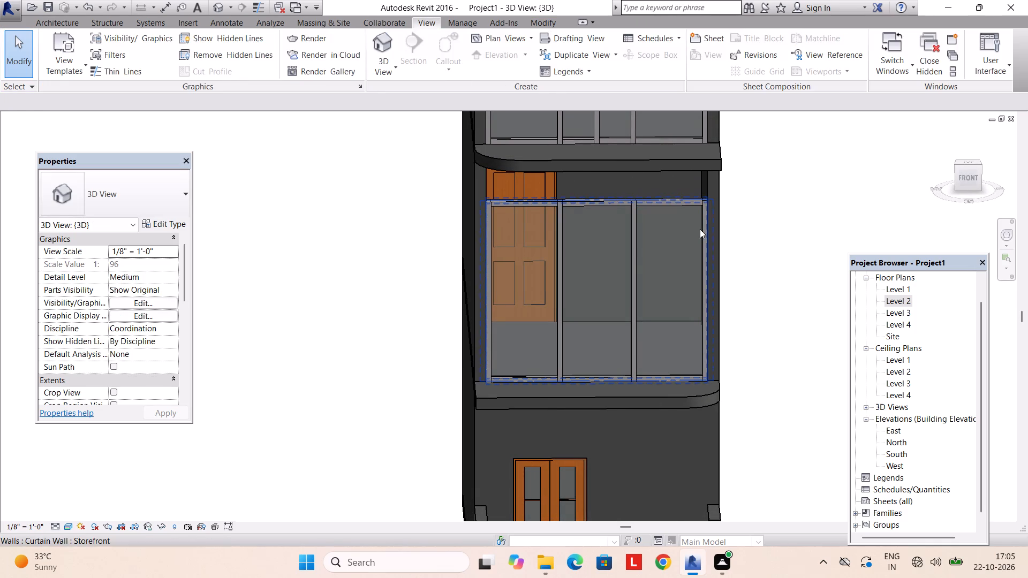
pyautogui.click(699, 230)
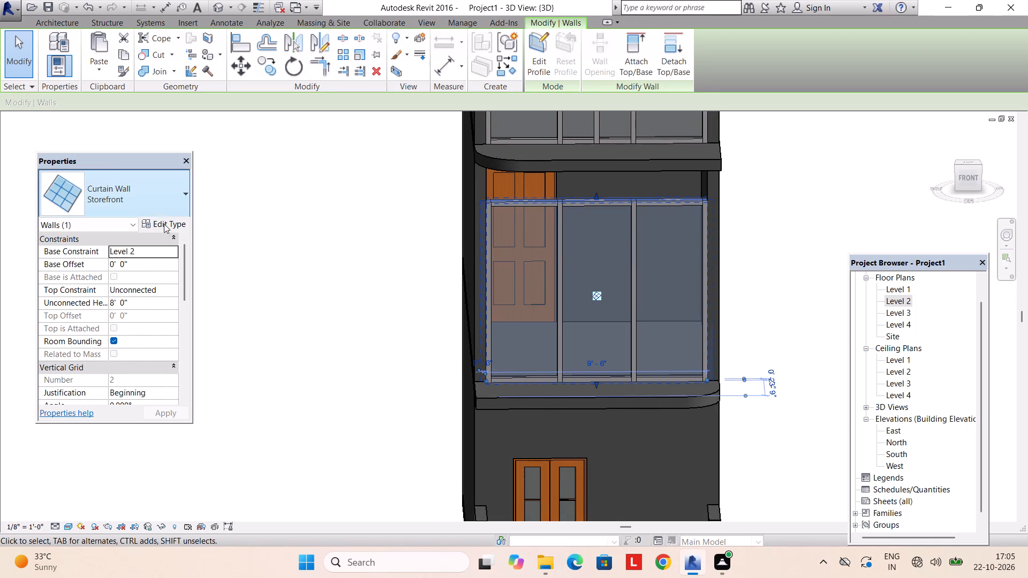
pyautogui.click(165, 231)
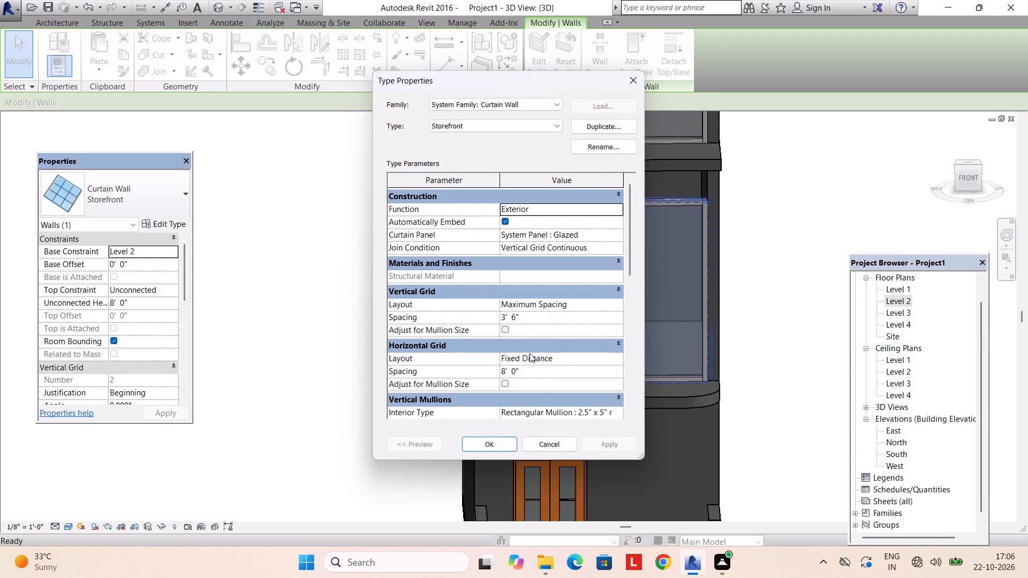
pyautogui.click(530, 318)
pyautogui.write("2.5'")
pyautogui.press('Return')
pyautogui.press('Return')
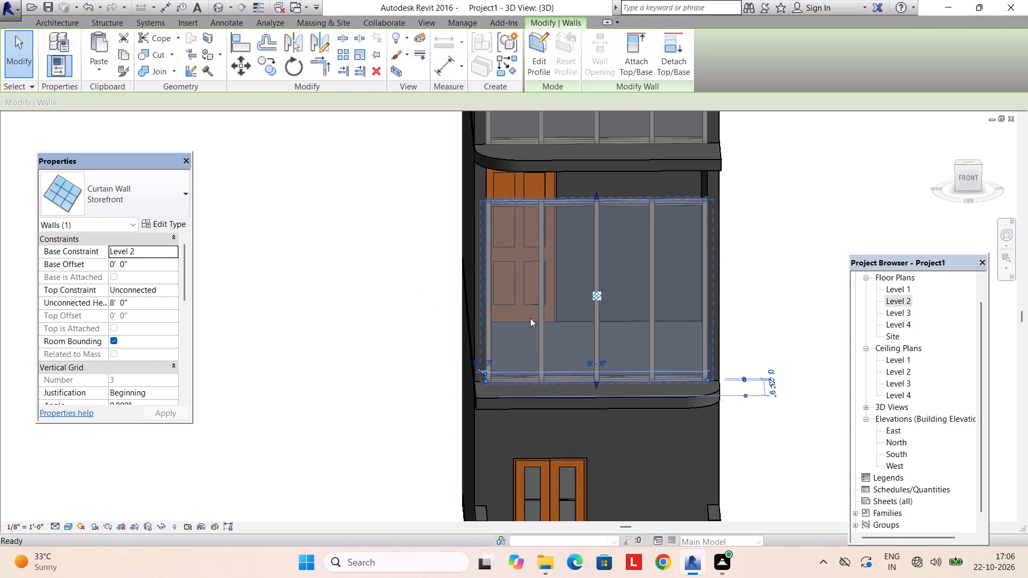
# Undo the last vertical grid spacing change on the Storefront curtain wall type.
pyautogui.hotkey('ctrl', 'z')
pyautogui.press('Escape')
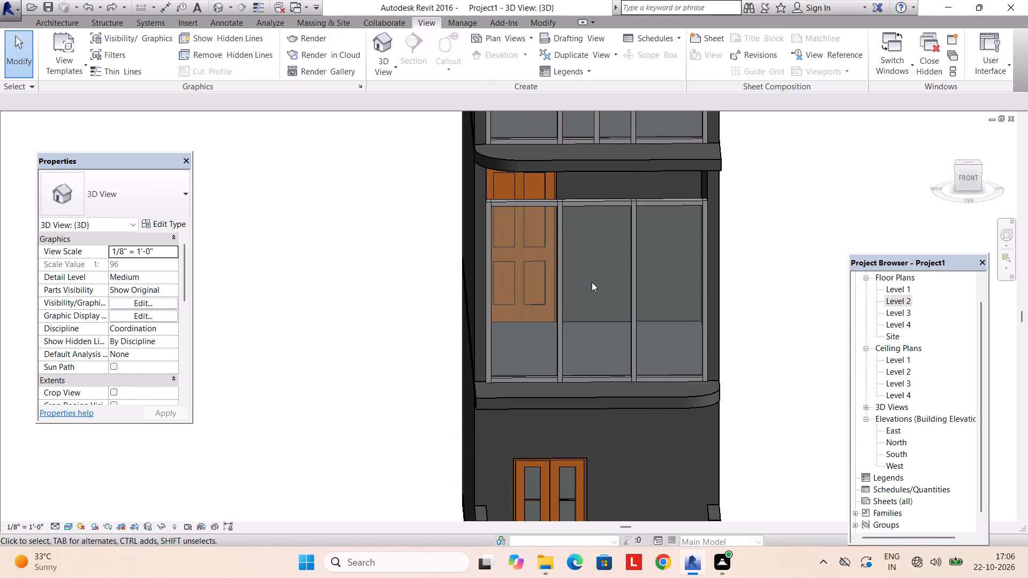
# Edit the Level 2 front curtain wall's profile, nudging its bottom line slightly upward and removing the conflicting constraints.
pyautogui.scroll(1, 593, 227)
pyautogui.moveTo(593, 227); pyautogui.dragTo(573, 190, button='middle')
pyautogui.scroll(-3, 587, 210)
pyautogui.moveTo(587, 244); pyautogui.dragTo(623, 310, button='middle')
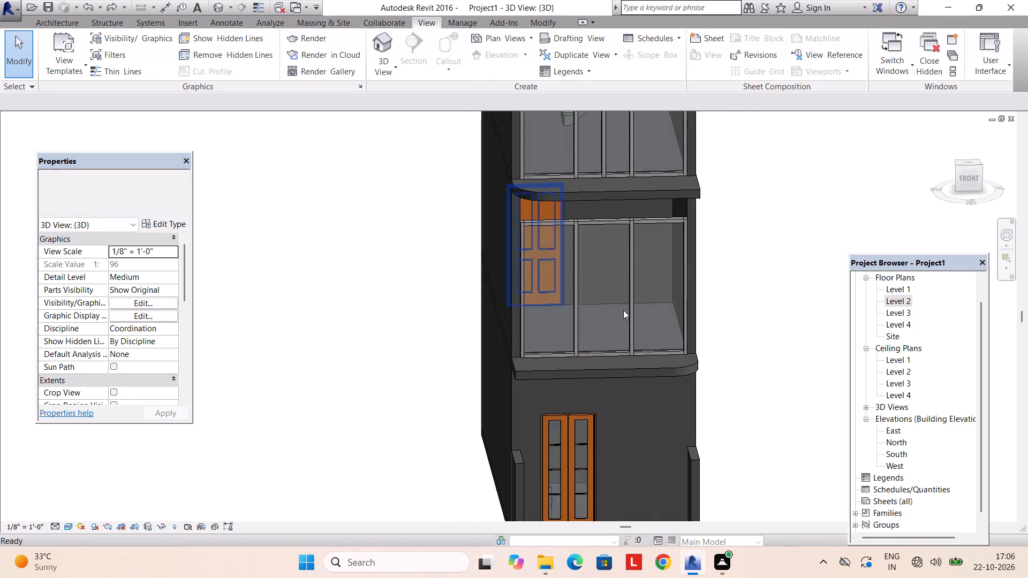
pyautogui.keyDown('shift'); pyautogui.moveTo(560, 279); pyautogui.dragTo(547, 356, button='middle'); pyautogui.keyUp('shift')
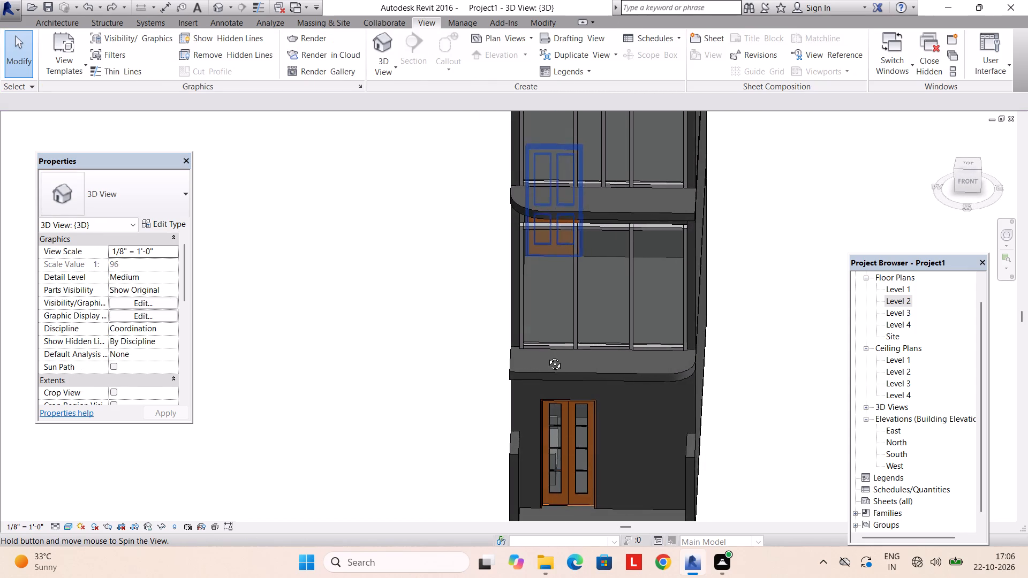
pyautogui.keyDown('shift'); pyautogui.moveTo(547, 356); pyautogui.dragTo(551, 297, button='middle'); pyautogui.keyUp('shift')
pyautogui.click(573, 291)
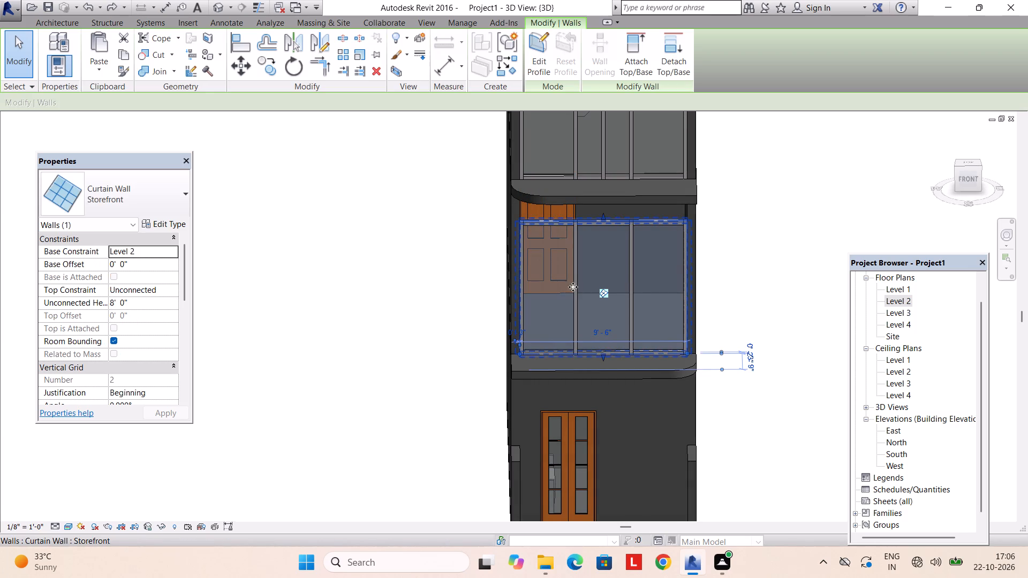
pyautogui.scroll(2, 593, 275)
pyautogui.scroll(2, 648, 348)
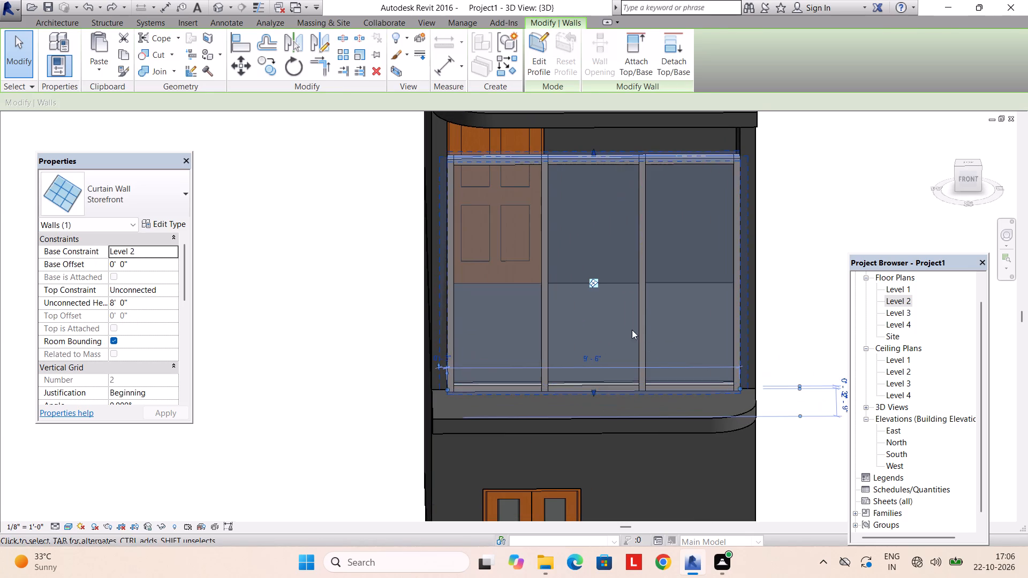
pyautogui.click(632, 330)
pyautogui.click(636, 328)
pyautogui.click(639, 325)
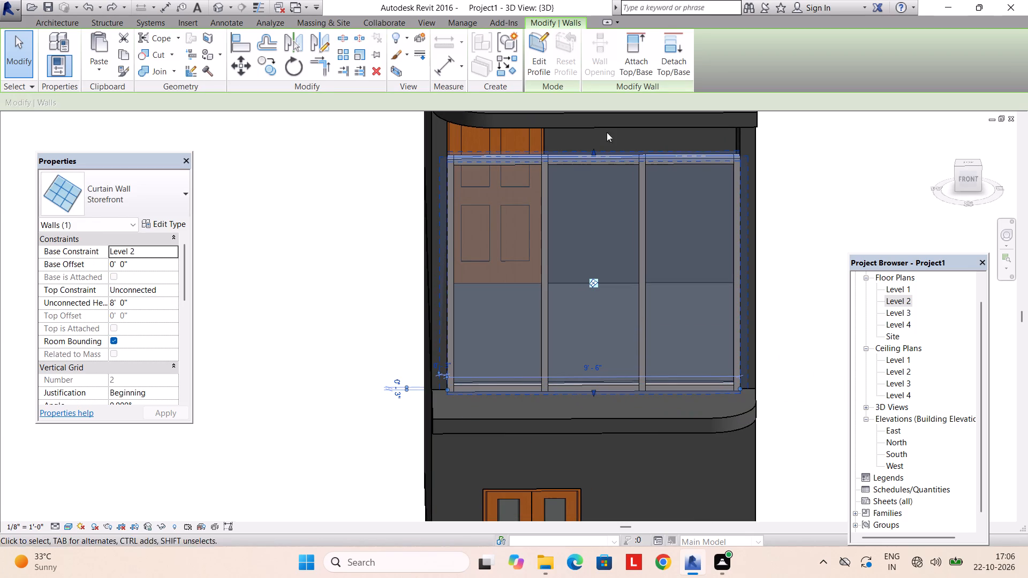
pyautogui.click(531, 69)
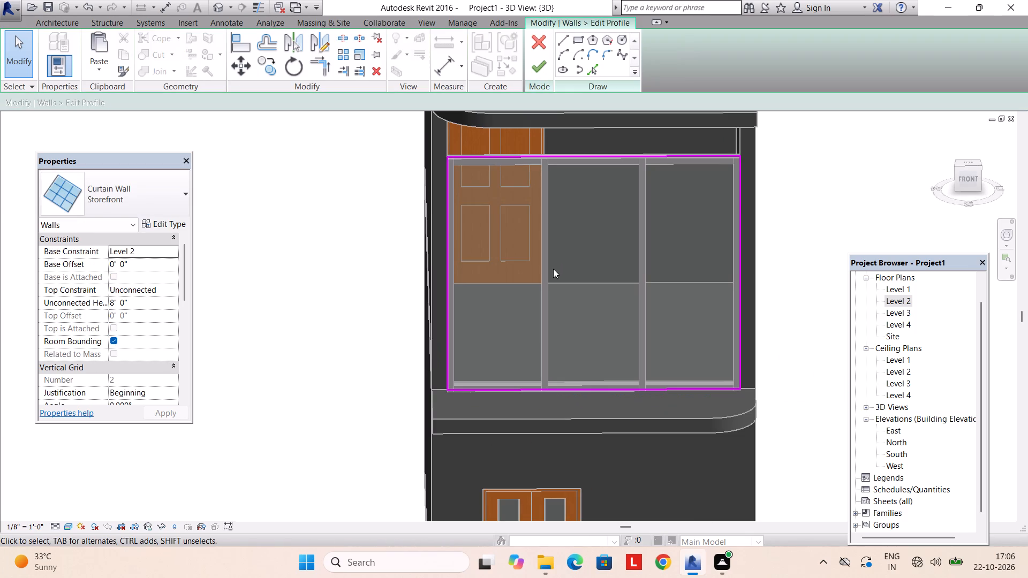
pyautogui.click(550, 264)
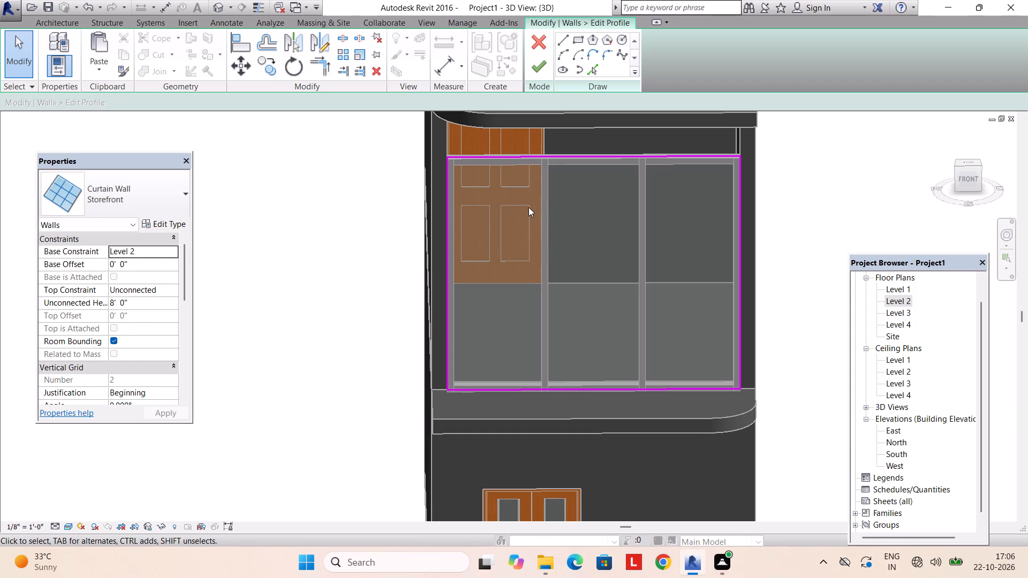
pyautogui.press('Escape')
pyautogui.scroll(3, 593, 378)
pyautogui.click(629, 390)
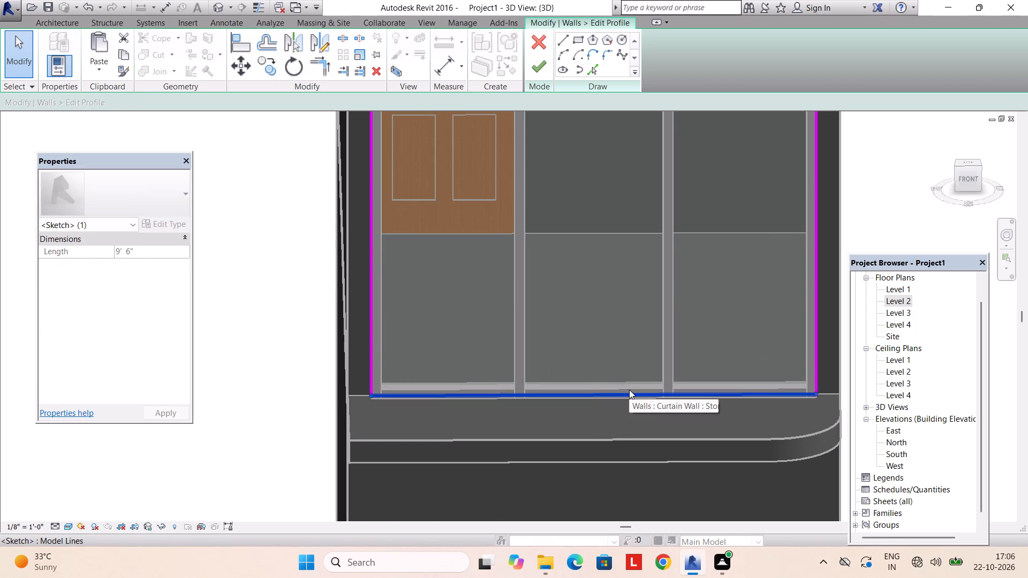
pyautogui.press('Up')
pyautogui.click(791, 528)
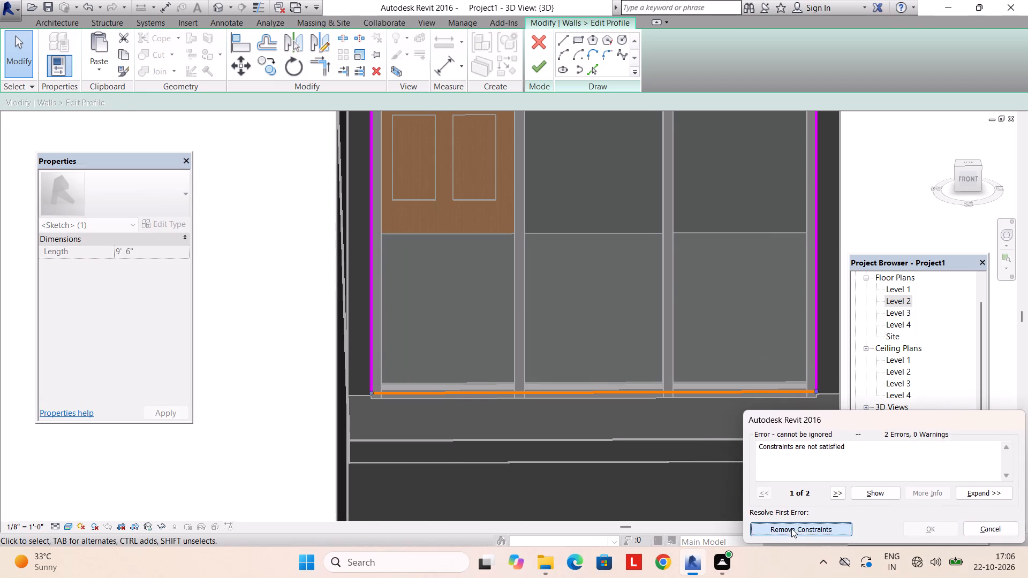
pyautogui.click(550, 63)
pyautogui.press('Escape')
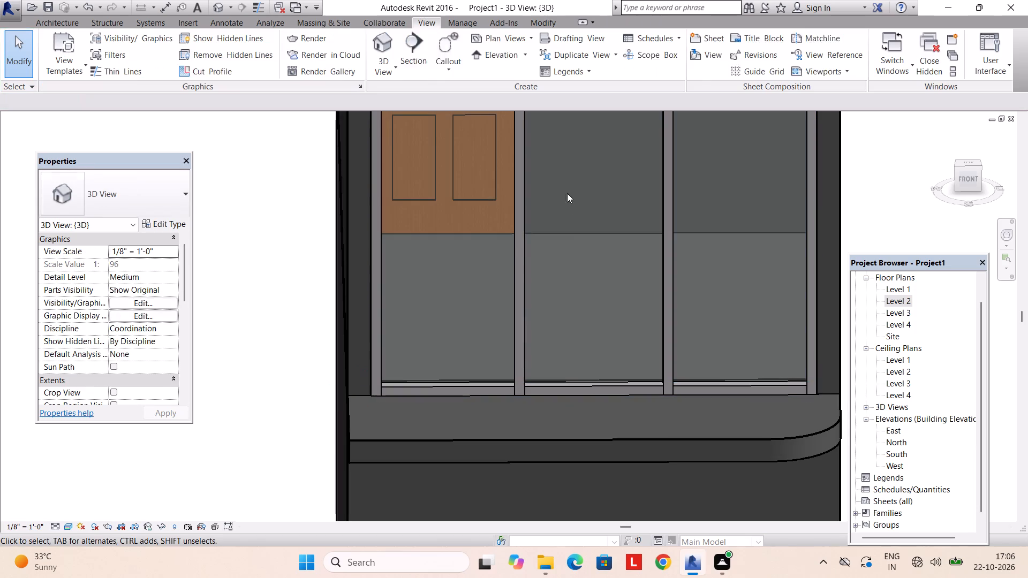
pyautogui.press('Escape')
# Open the Level 2 floor plan at the front end of the house.
pyautogui.keyDown('shift'); pyautogui.moveTo(551, 317); pyautogui.dragTo(541, 234, button='middle'); pyautogui.keyUp('shift')
pyautogui.scroll(-3, 543, 237)
pyautogui.keyDown('shift'); pyautogui.moveTo(549, 268); pyautogui.dragTo(563, 379, button='middle'); pyautogui.keyUp('shift')
pyautogui.scroll(-4, 547, 277)
pyautogui.keyDown('shift'); pyautogui.moveTo(547, 277); pyautogui.dragTo(534, 128, button='middle'); pyautogui.keyUp('shift')
pyautogui.click(897, 300)
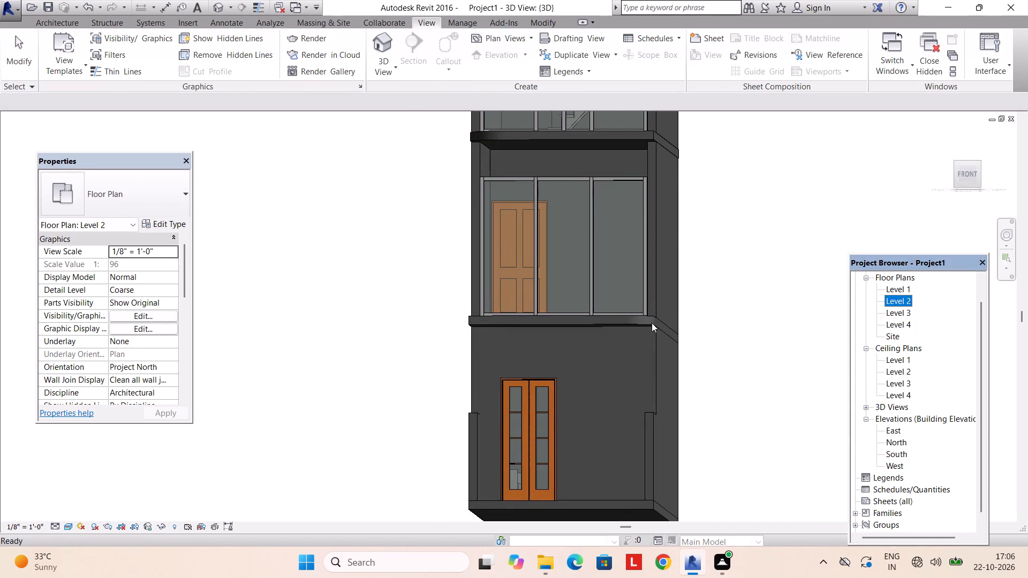
pyautogui.scroll(-2, 652, 323)
pyautogui.moveTo(655, 323); pyautogui.dragTo(656, 358, button='middle')
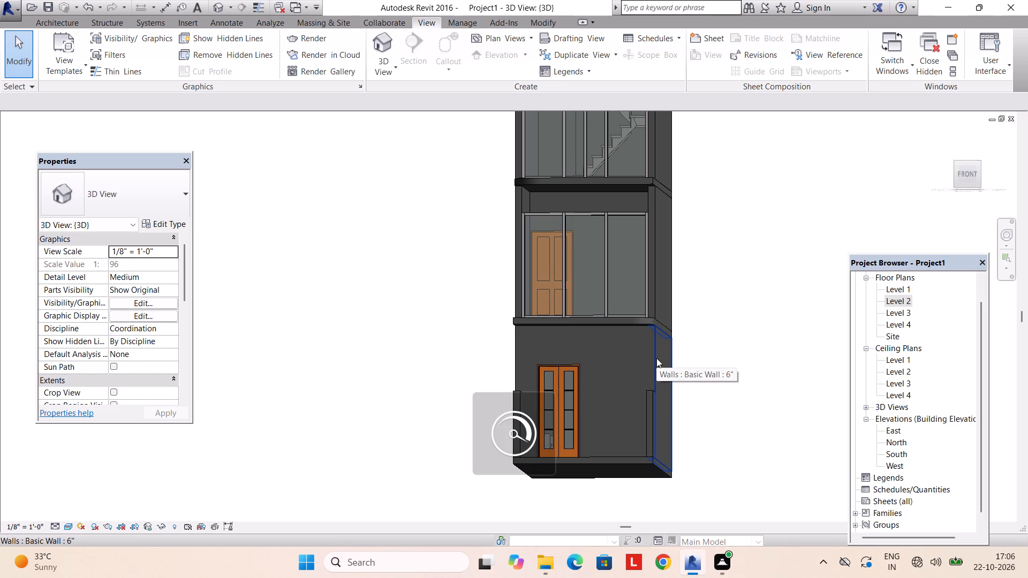
pyautogui.doubleClick(911, 303)
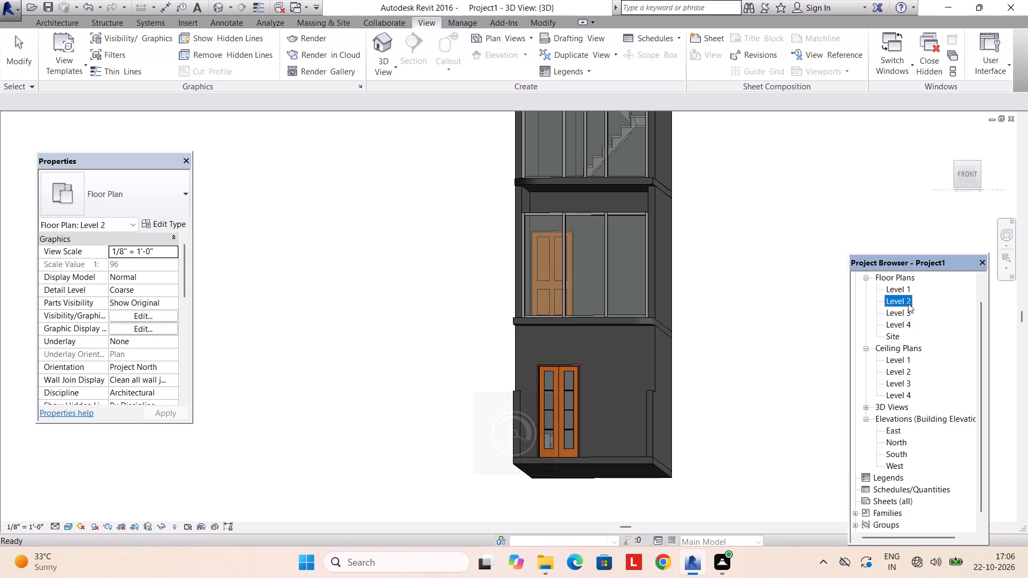
pyautogui.doubleClick(908, 303)
pyautogui.scroll(-5, 704, 298)
pyautogui.moveTo(704, 298); pyautogui.dragTo(696, 311, button='middle')
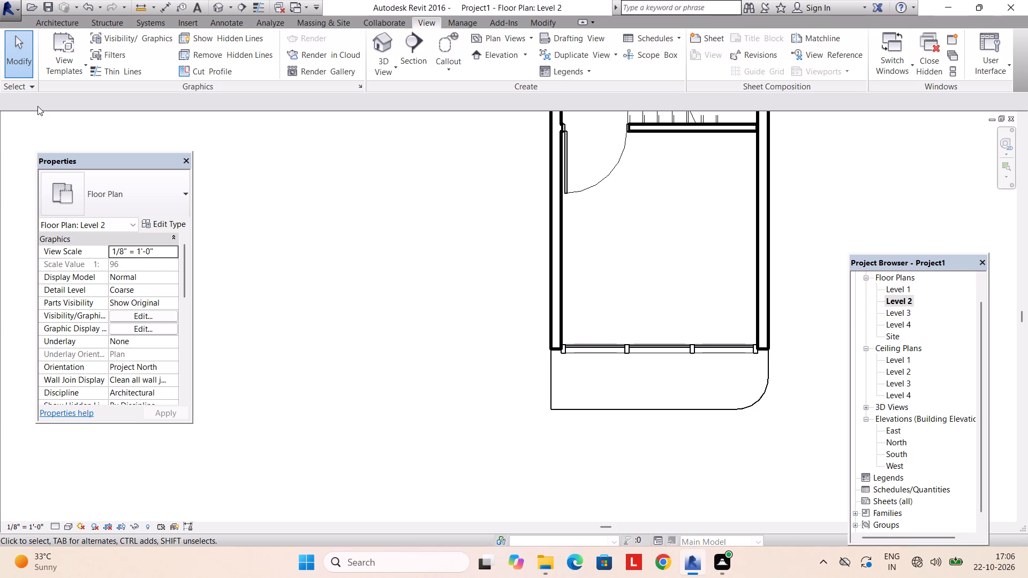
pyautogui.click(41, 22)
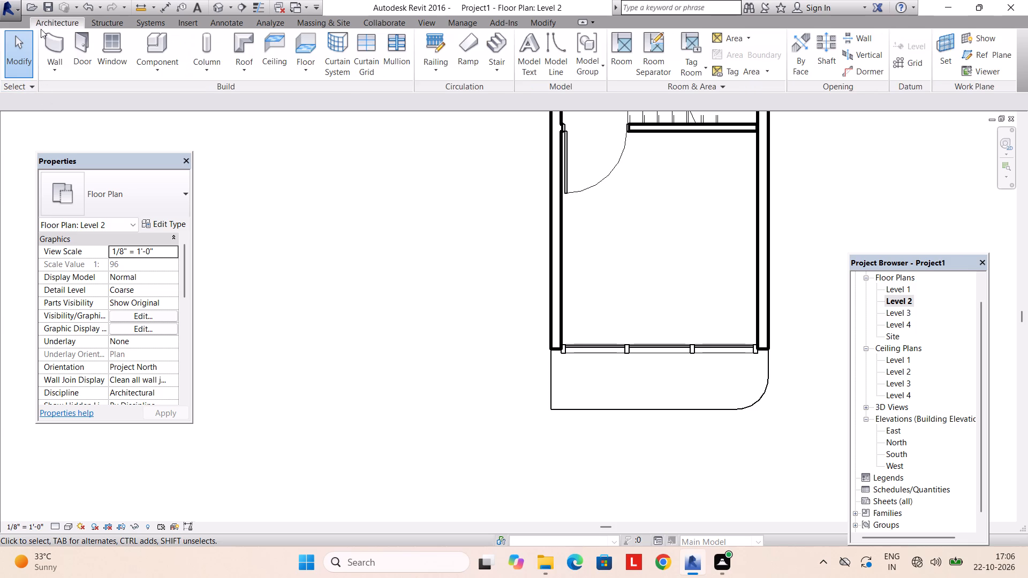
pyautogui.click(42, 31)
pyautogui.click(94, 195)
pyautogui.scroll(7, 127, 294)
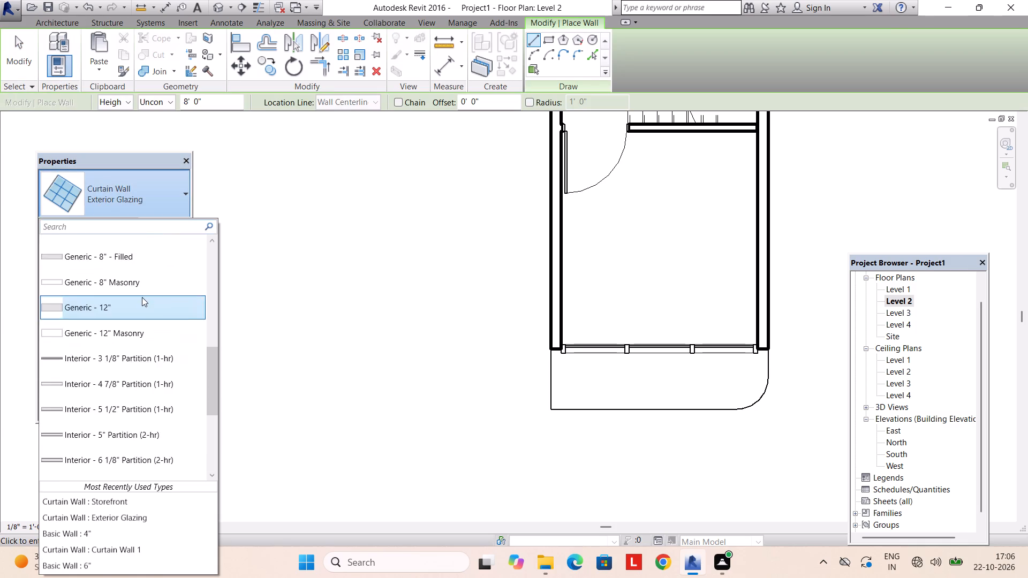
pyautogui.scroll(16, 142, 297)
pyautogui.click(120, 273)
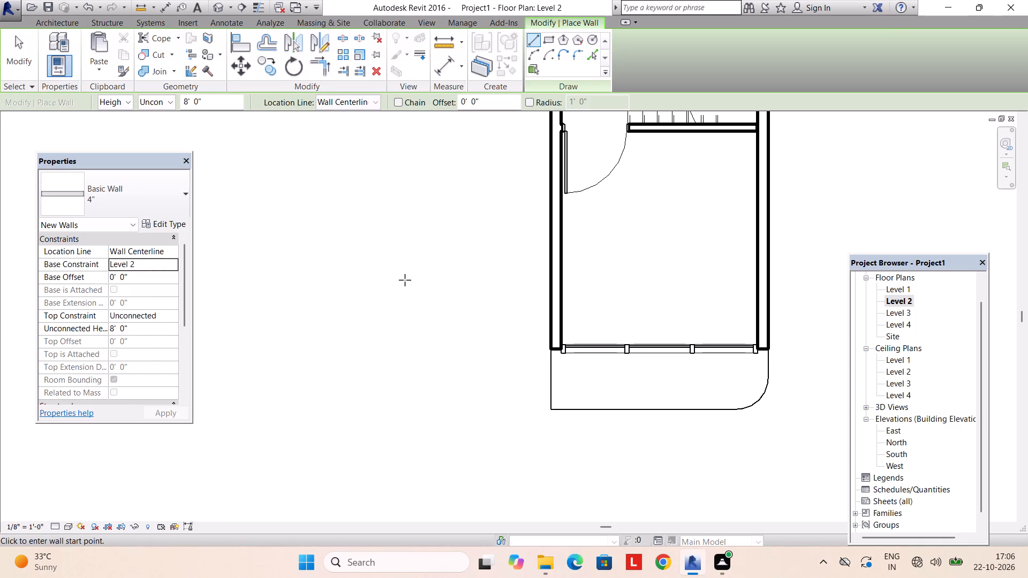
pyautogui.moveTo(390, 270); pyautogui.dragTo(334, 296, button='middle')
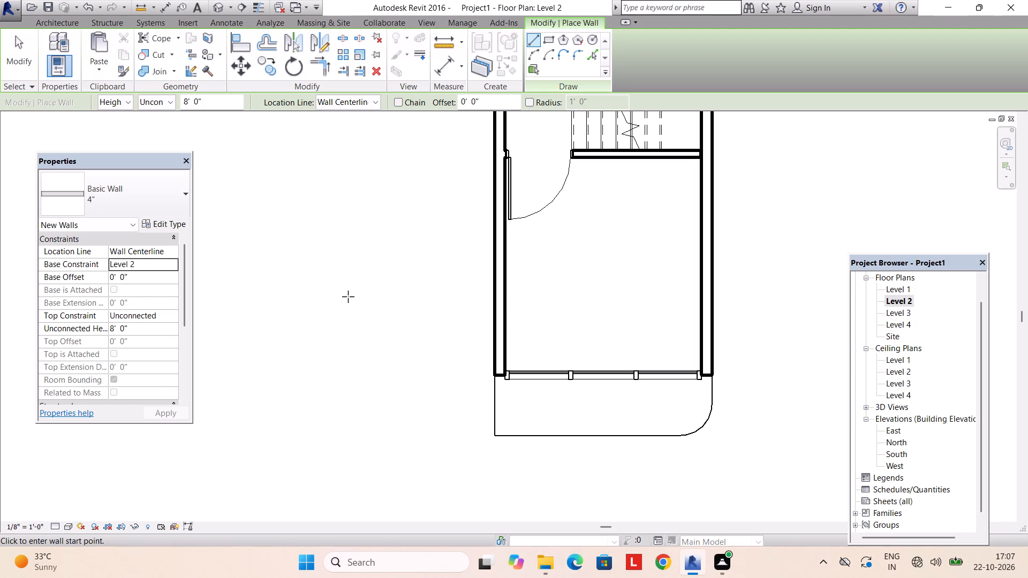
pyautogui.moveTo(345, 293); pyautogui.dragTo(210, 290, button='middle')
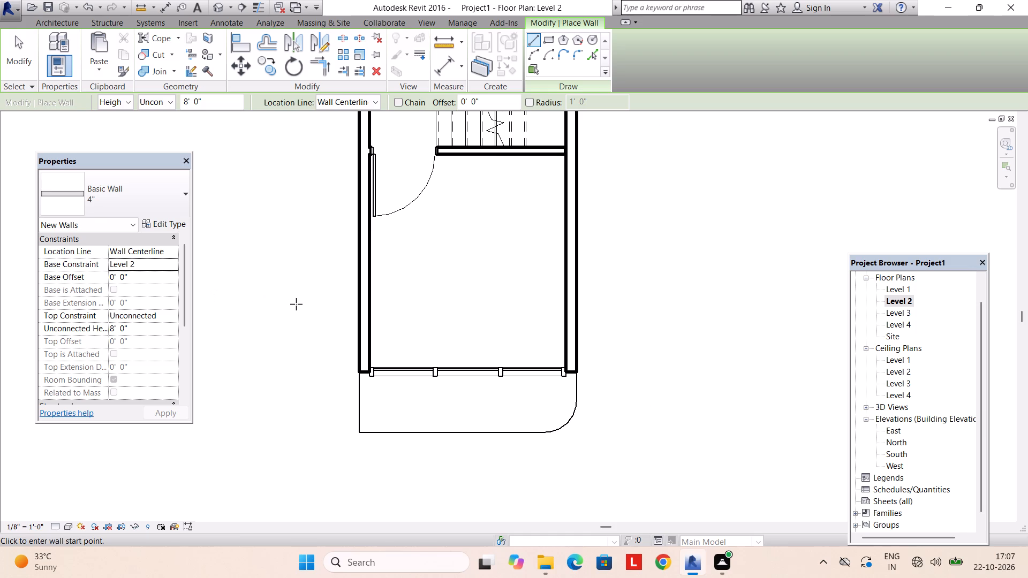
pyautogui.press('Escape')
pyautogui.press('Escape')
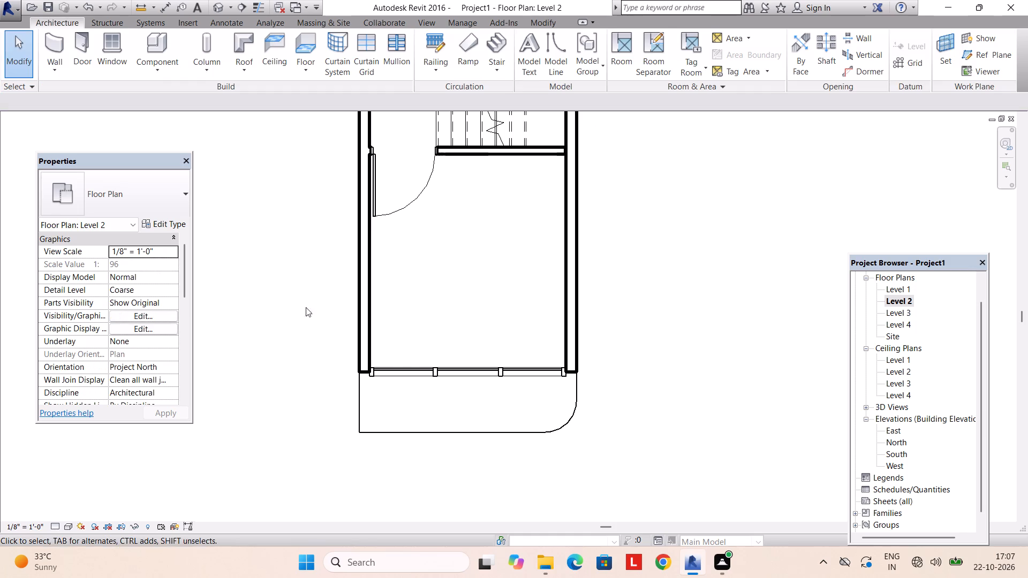
# Delete the Storefront curtain wall at the front of Level 2.
pyautogui.click(412, 368)
pyautogui.press('Delete')
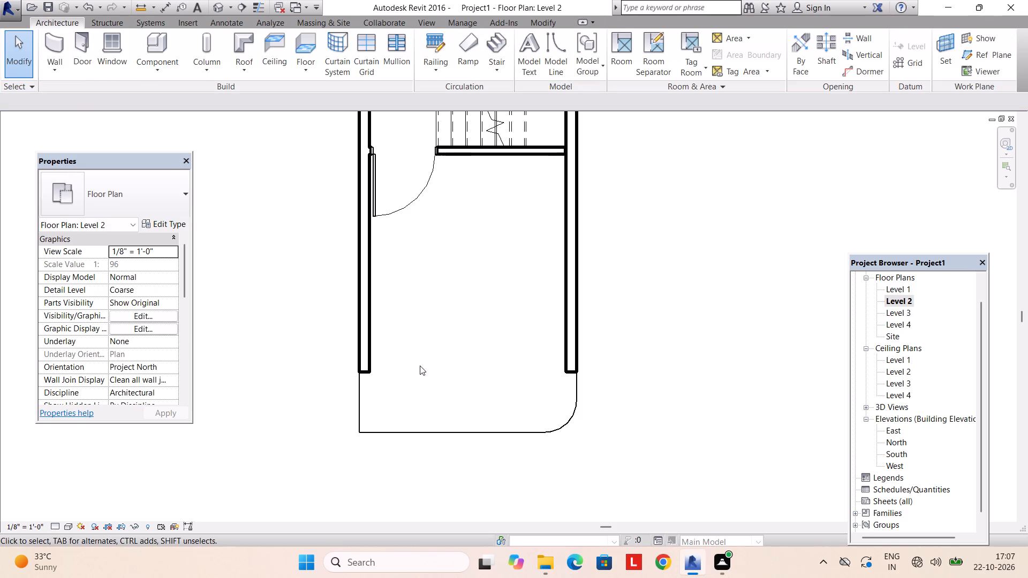
# Start a new wall on Level 2 using the 6" Basic Wall type.
pyautogui.scroll(4, 398, 364)
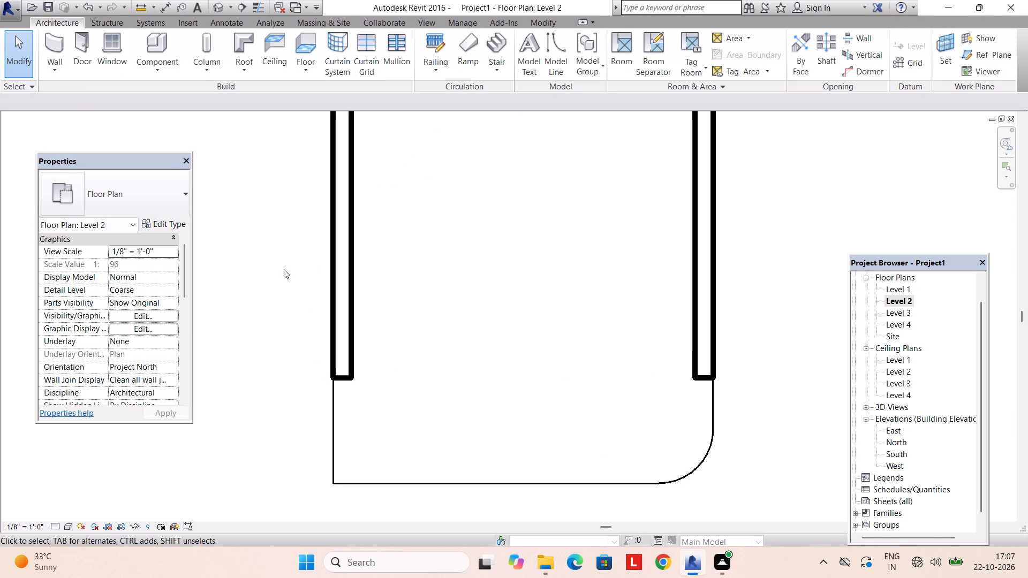
pyautogui.click(58, 53)
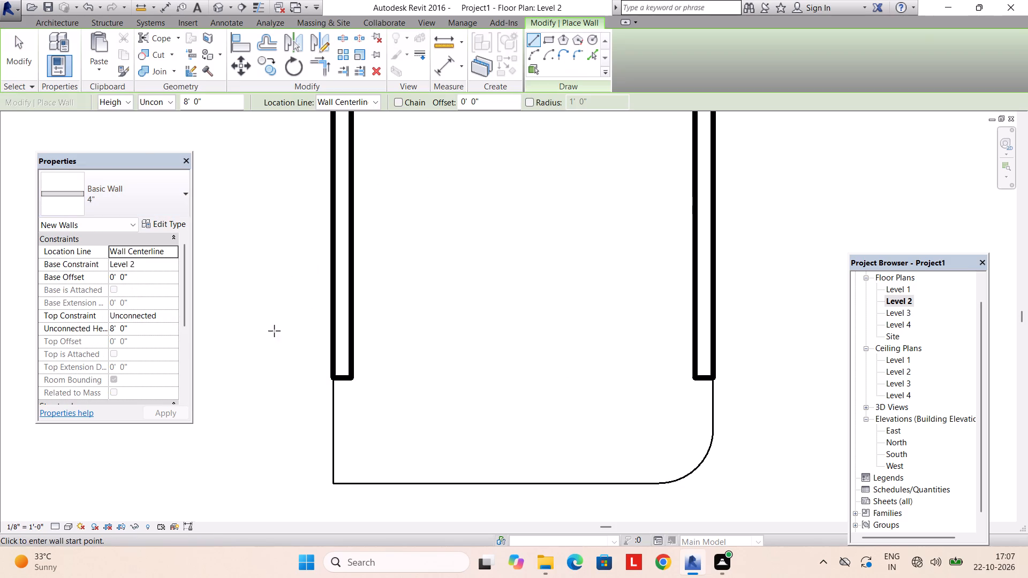
pyautogui.scroll(2, 349, 369)
pyautogui.click(128, 207)
pyautogui.click(121, 287)
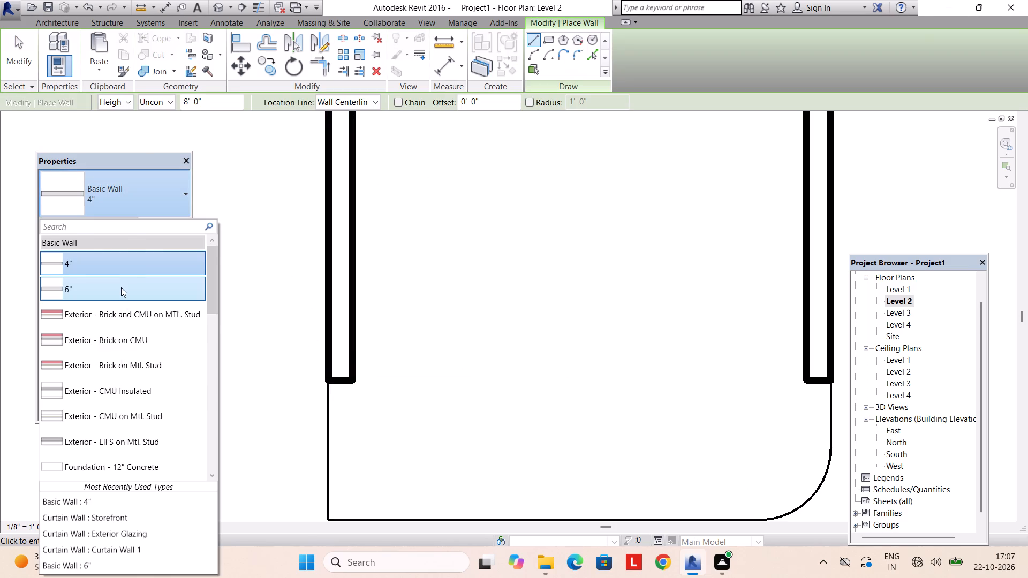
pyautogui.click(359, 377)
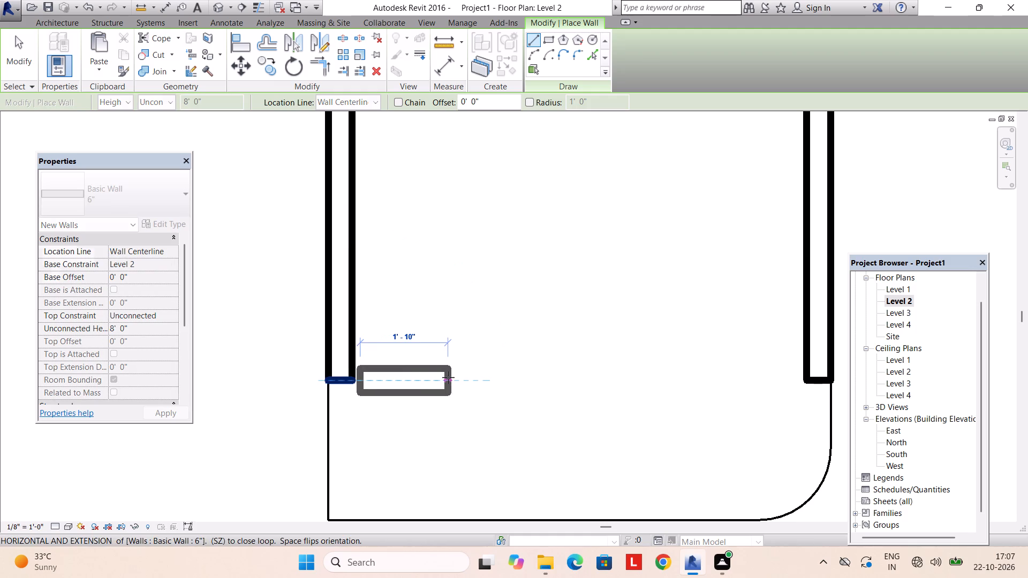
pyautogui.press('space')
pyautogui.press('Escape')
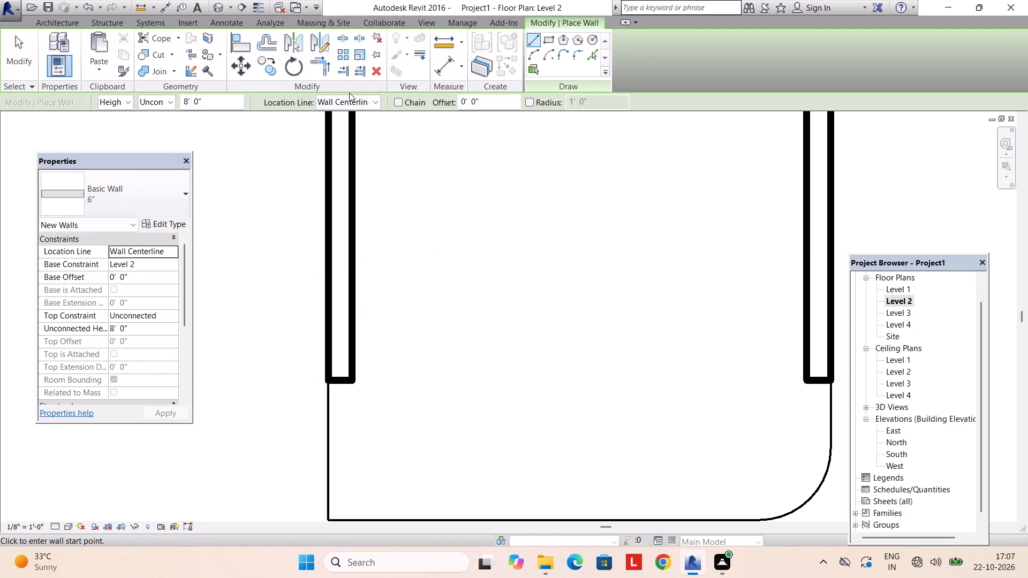
# Draw a 6" wall across the front opening between the side walls, with location line Finish Face: Exterior and its thickness flipped inward.
pyautogui.click(349, 93)
pyautogui.click(352, 102)
pyautogui.click(368, 133)
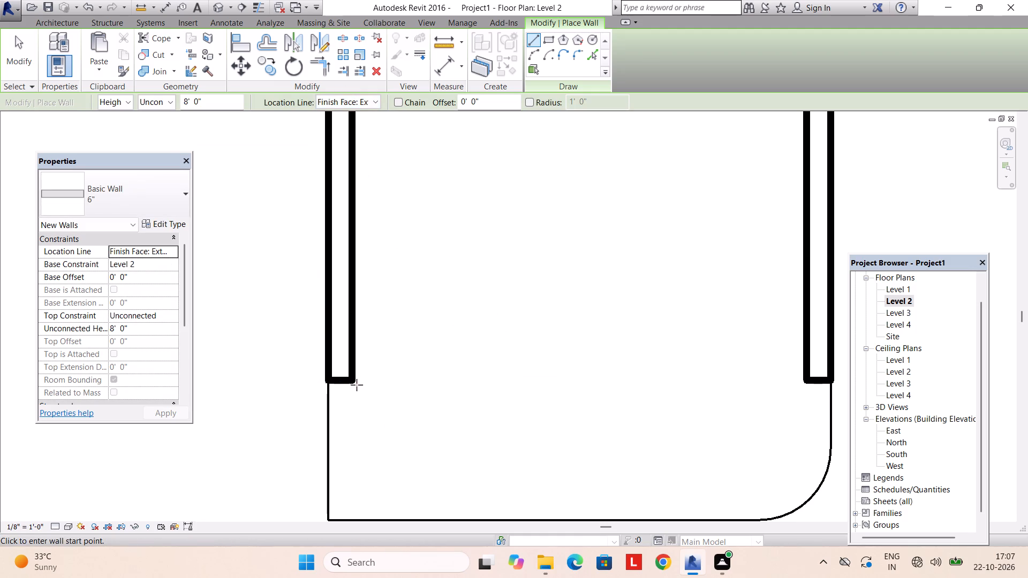
pyautogui.click(347, 379)
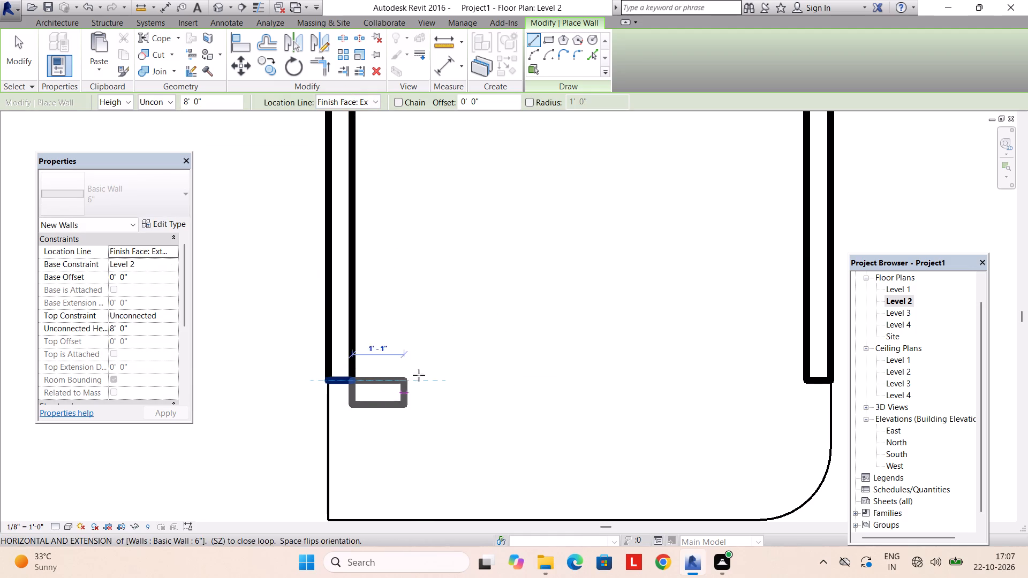
pyautogui.press('space')
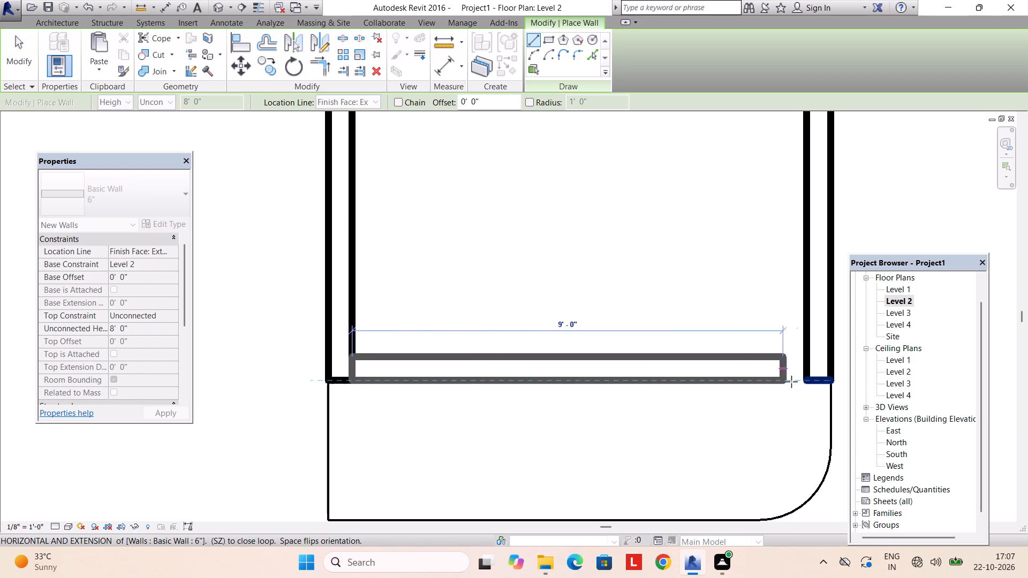
pyautogui.click(805, 384)
pyautogui.press('Escape')
pyautogui.scroll(-2, 562, 392)
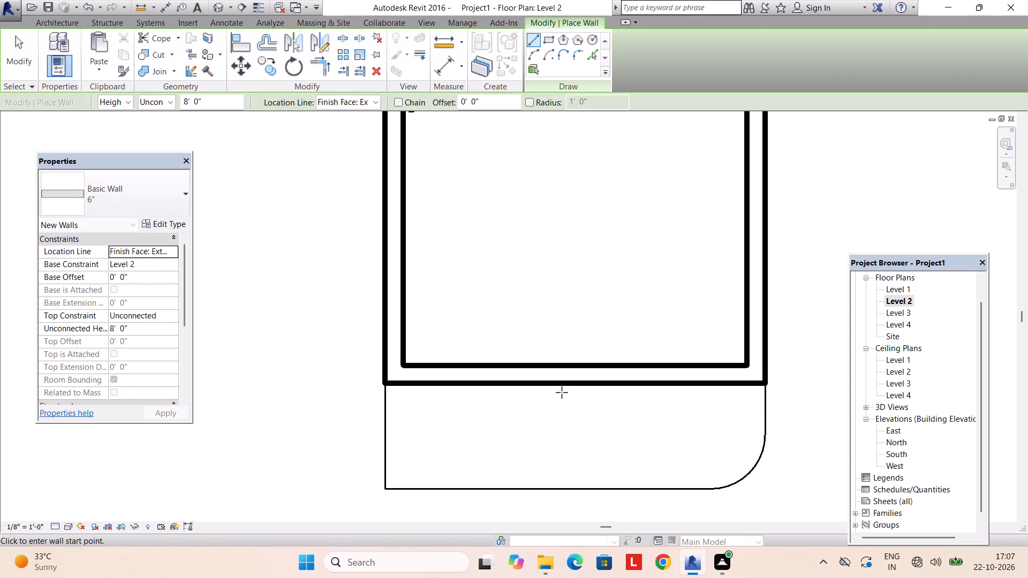
pyautogui.moveTo(562, 392); pyautogui.dragTo(540, 409, button='middle')
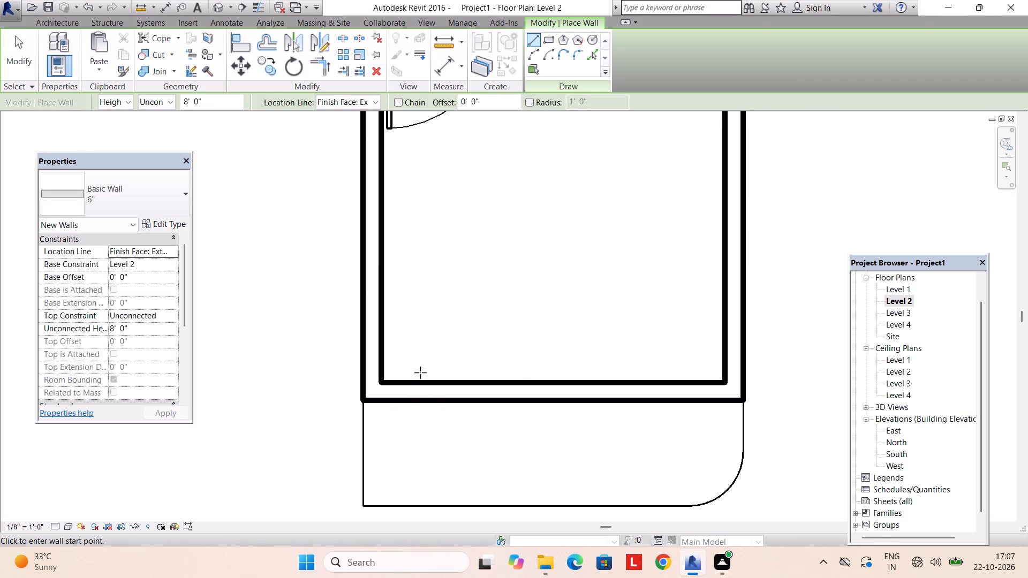
pyautogui.press('Escape')
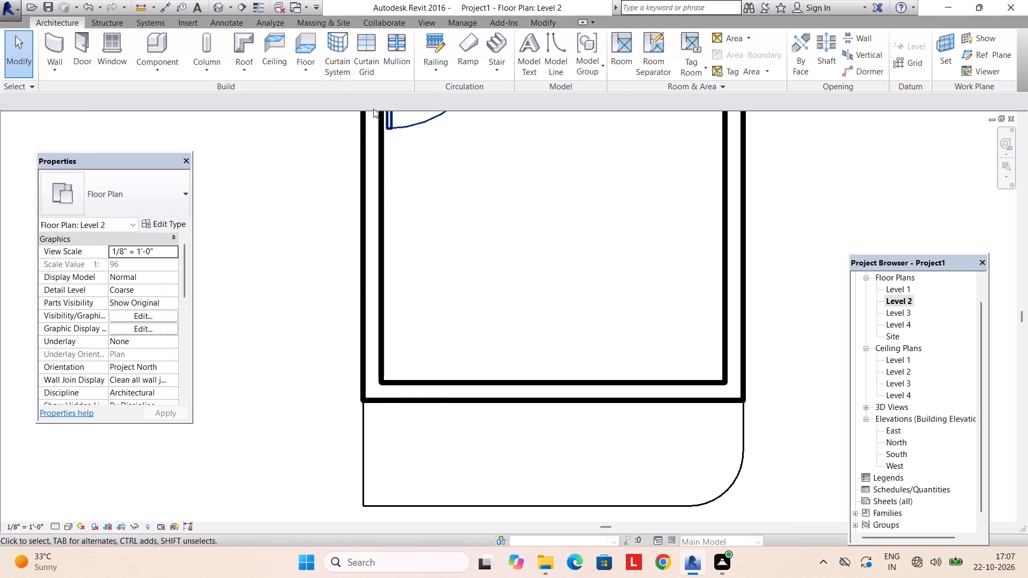
# Split the new front wall about 2'-0" from the west side wall.
pyautogui.click(545, 25)
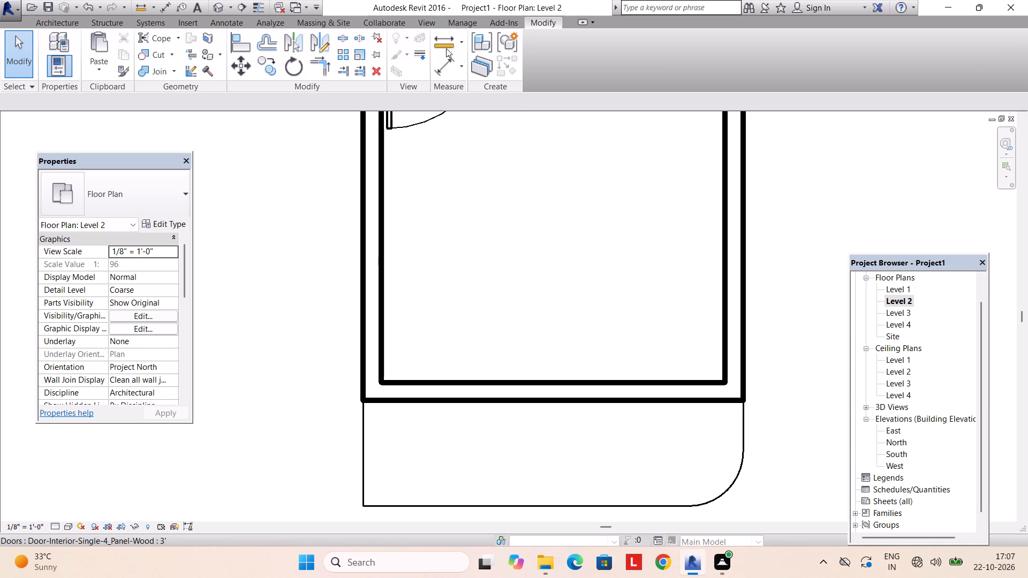
pyautogui.click(343, 42)
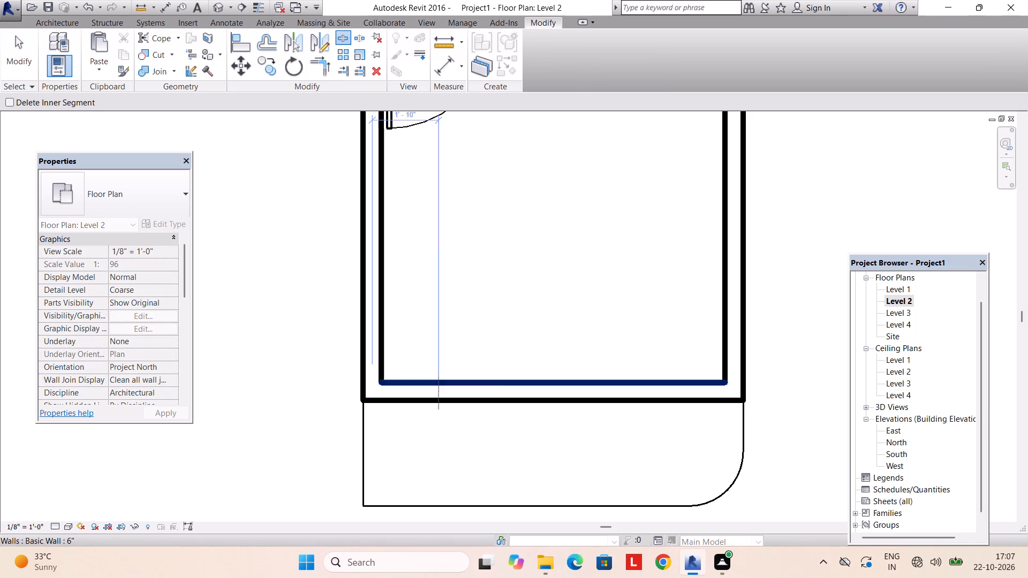
pyautogui.scroll(-4, 427, 393)
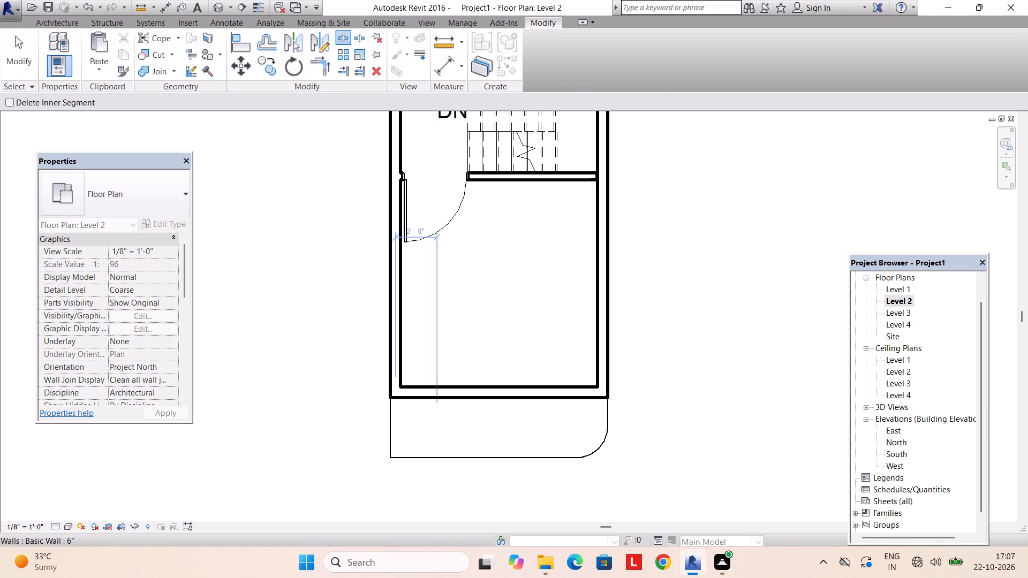
pyautogui.click(434, 393)
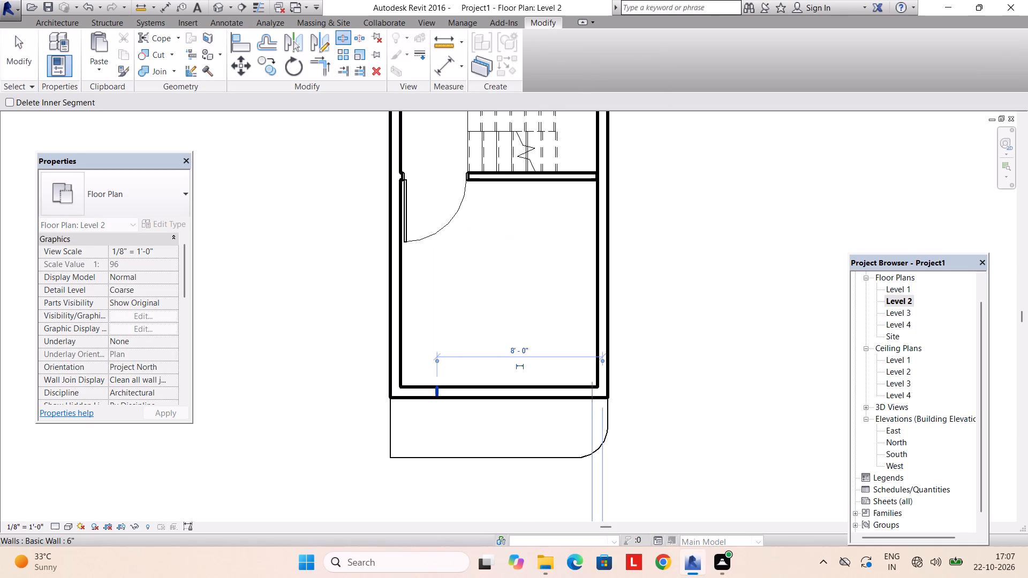
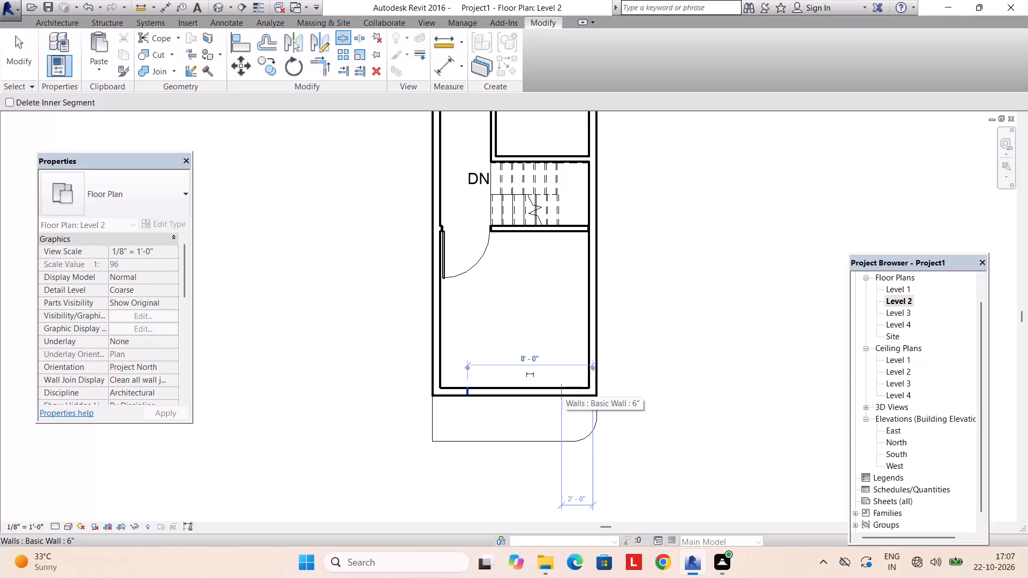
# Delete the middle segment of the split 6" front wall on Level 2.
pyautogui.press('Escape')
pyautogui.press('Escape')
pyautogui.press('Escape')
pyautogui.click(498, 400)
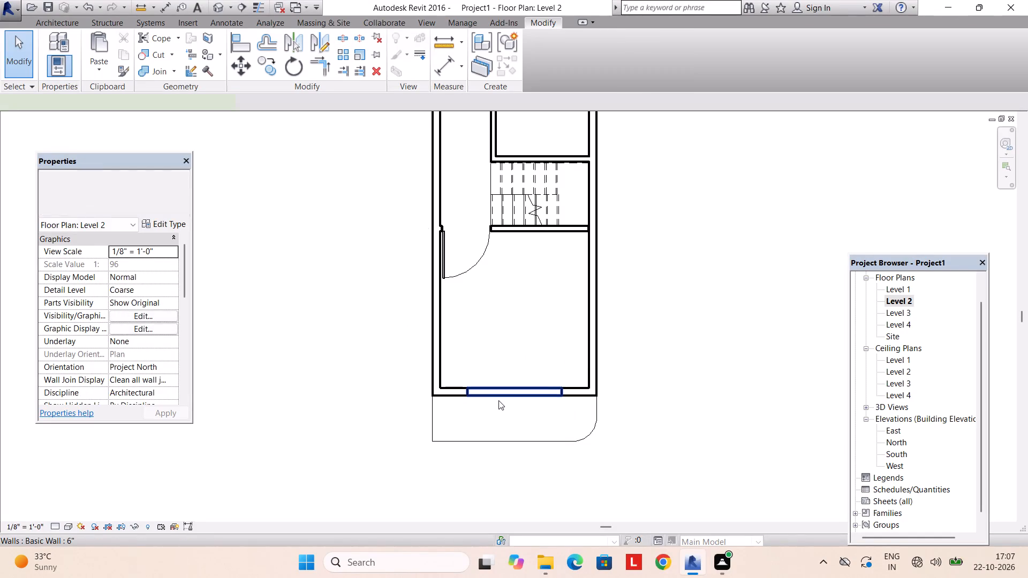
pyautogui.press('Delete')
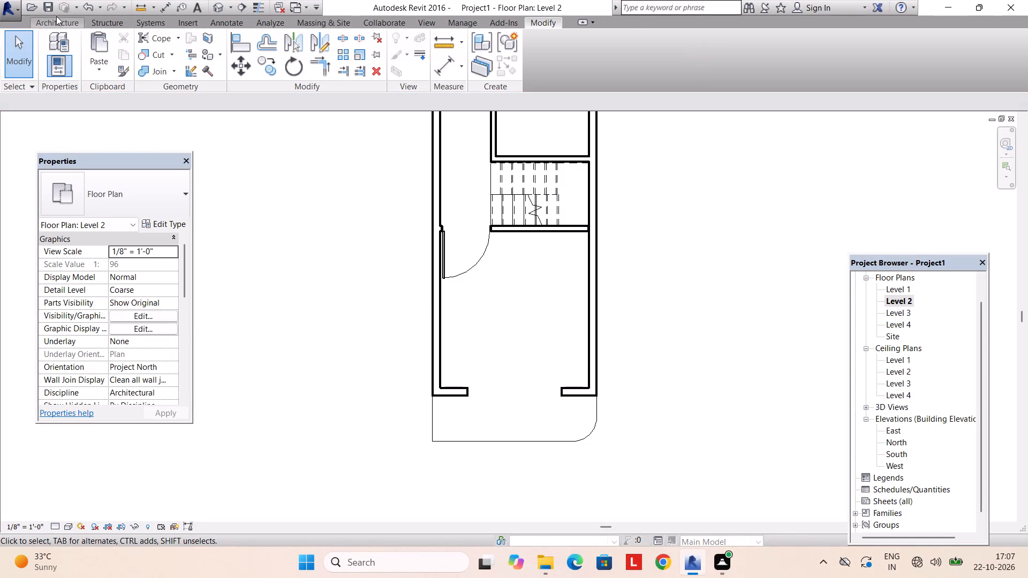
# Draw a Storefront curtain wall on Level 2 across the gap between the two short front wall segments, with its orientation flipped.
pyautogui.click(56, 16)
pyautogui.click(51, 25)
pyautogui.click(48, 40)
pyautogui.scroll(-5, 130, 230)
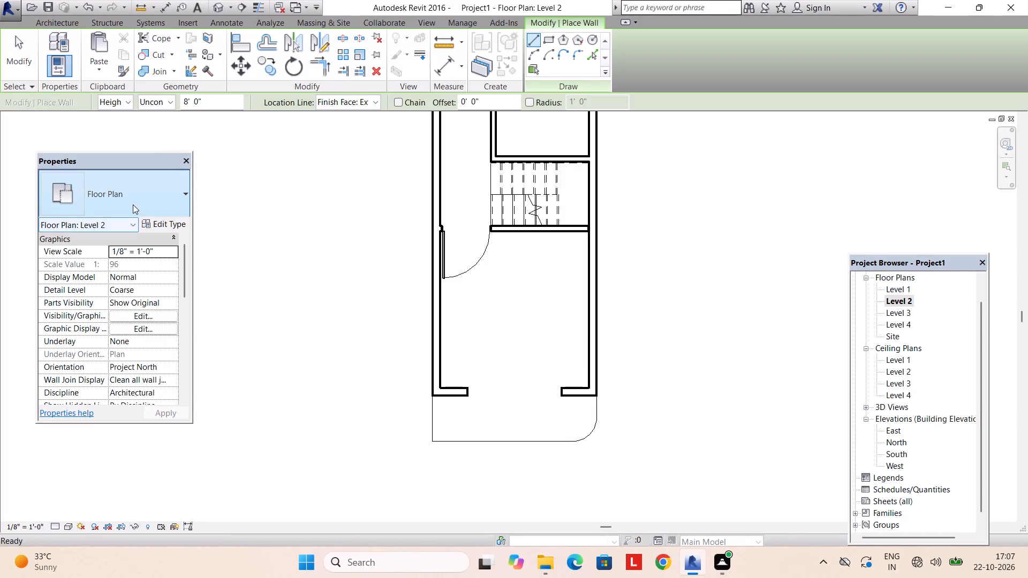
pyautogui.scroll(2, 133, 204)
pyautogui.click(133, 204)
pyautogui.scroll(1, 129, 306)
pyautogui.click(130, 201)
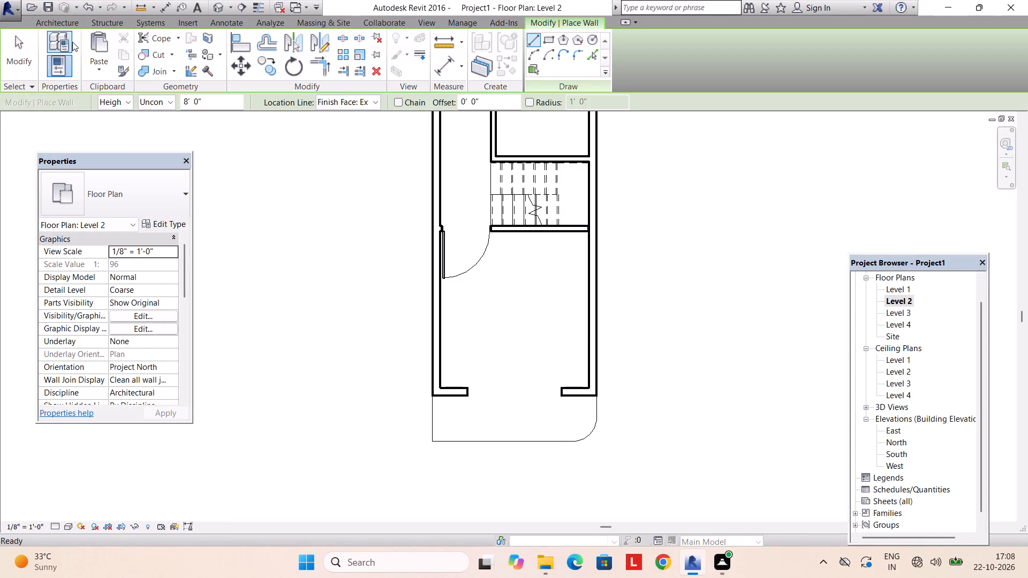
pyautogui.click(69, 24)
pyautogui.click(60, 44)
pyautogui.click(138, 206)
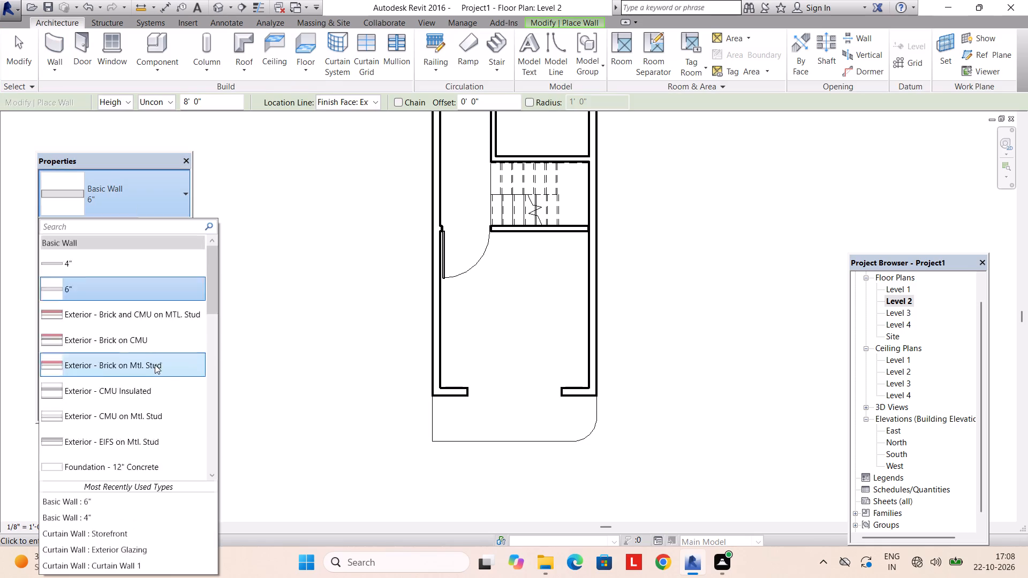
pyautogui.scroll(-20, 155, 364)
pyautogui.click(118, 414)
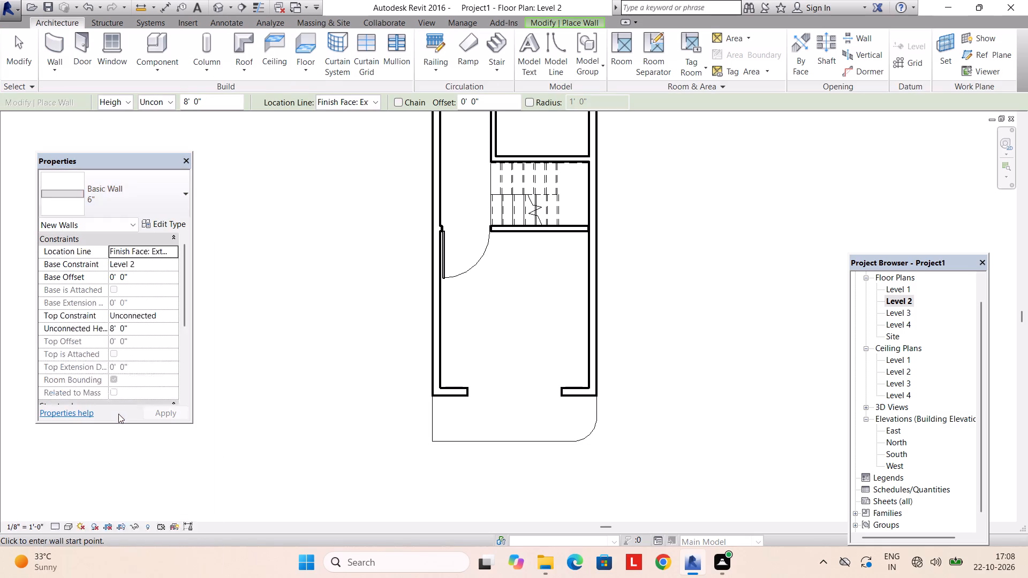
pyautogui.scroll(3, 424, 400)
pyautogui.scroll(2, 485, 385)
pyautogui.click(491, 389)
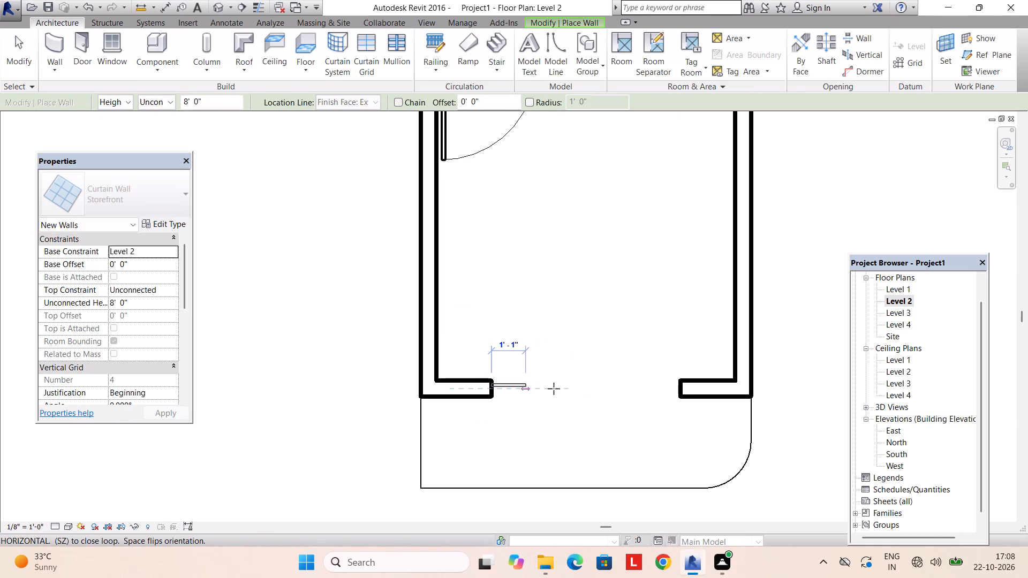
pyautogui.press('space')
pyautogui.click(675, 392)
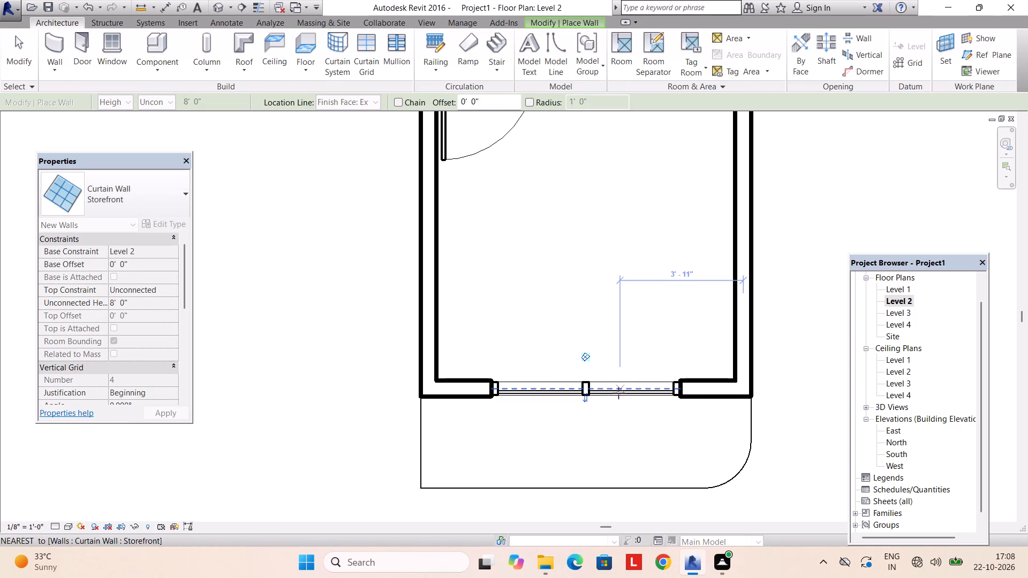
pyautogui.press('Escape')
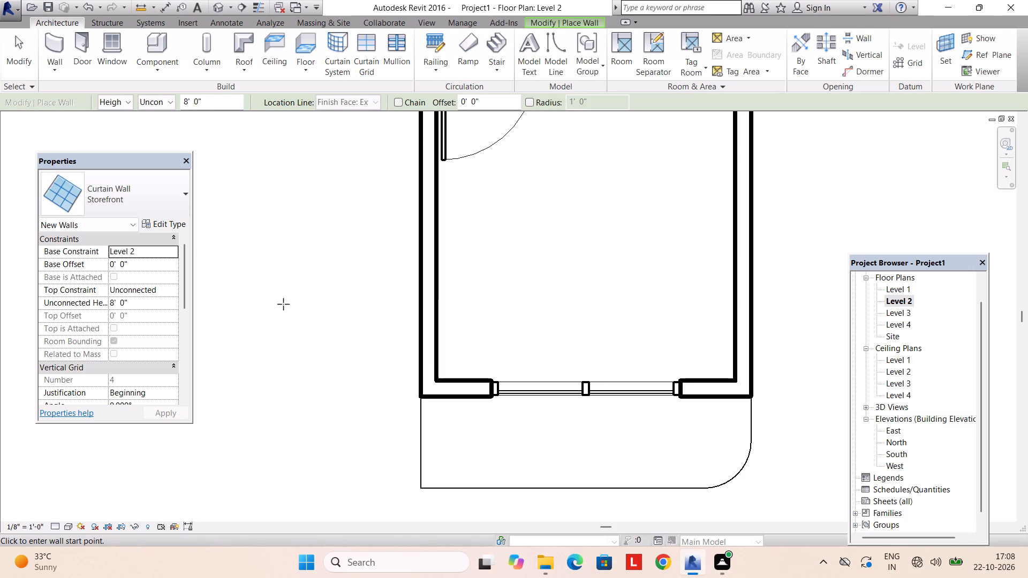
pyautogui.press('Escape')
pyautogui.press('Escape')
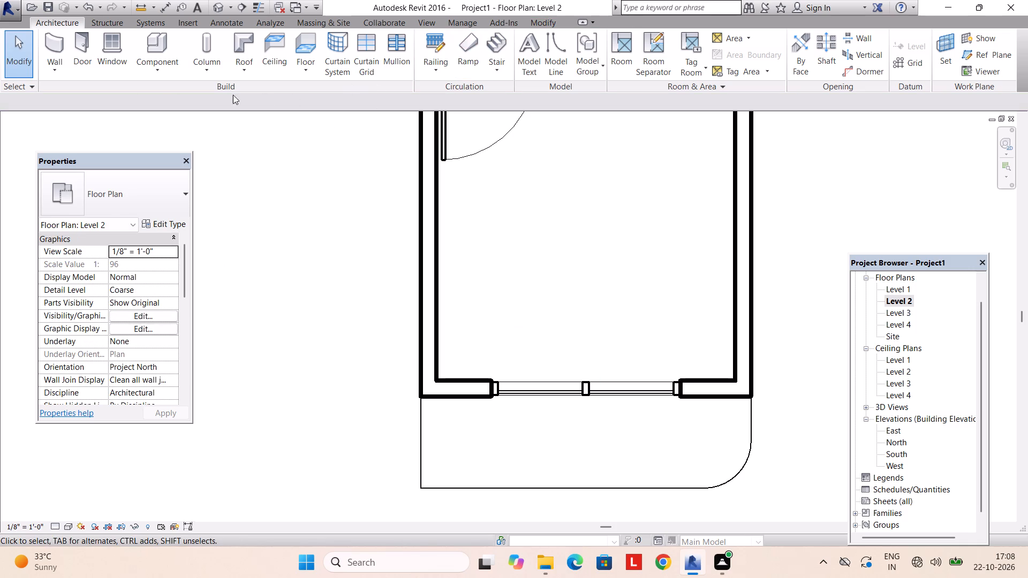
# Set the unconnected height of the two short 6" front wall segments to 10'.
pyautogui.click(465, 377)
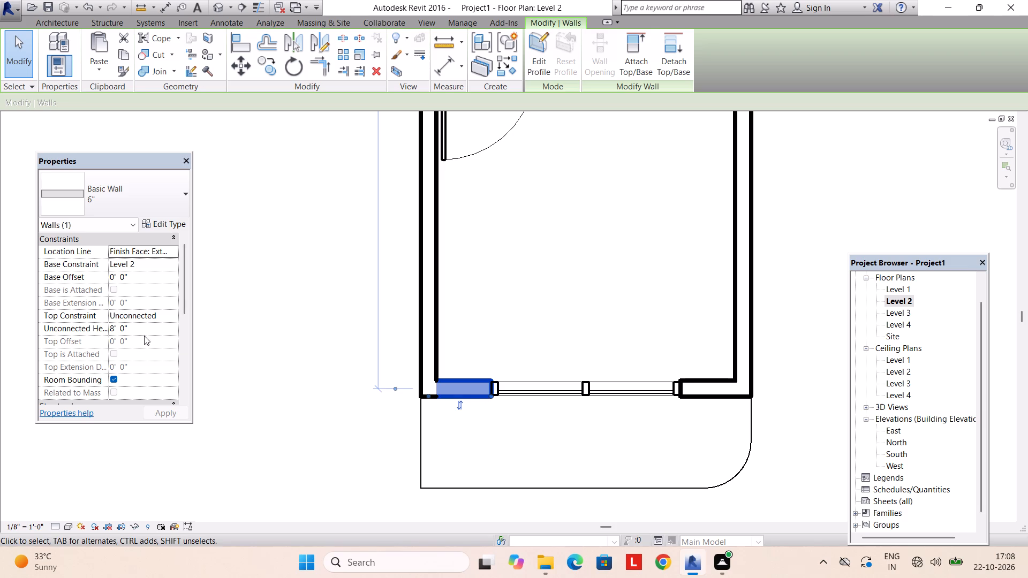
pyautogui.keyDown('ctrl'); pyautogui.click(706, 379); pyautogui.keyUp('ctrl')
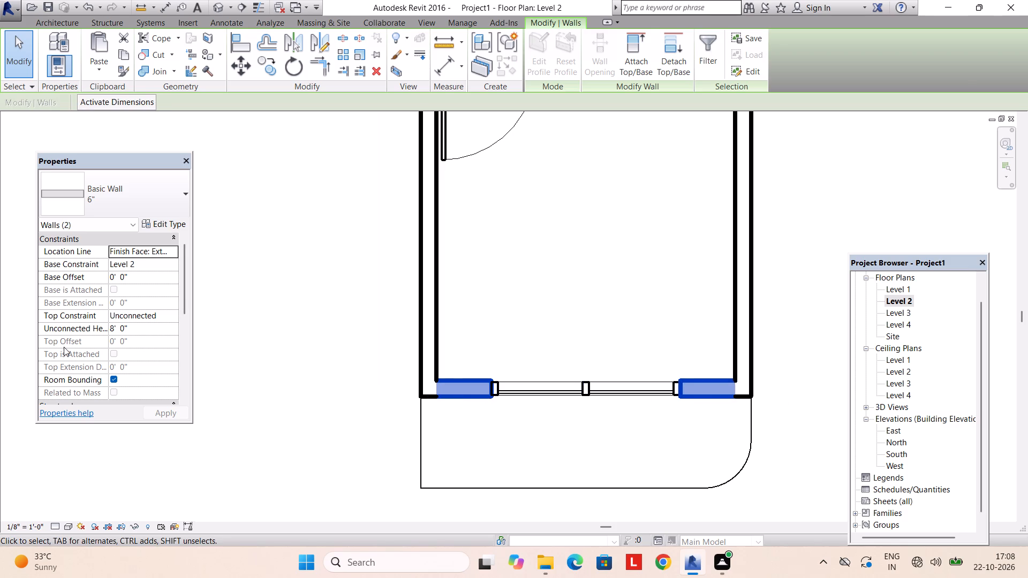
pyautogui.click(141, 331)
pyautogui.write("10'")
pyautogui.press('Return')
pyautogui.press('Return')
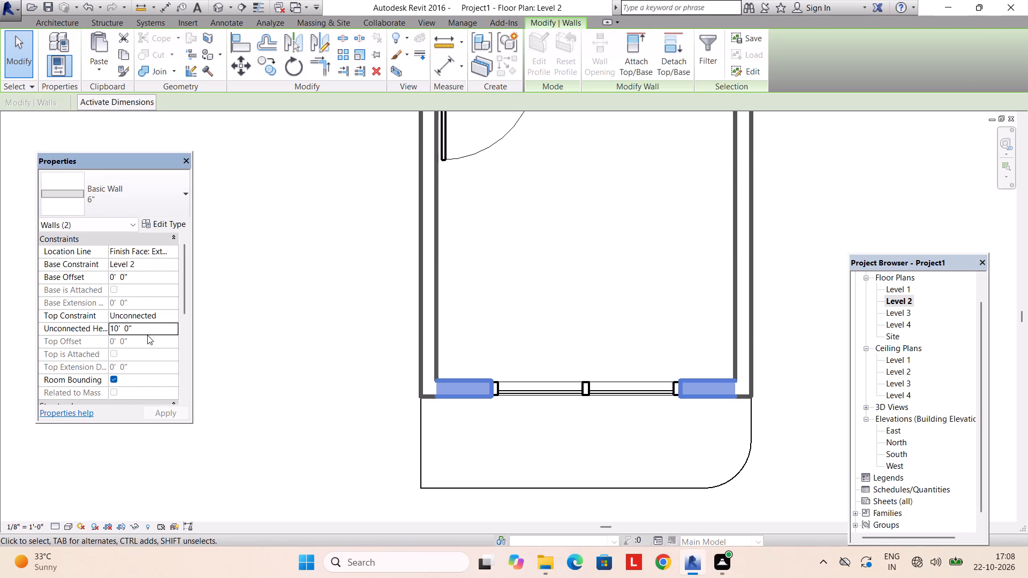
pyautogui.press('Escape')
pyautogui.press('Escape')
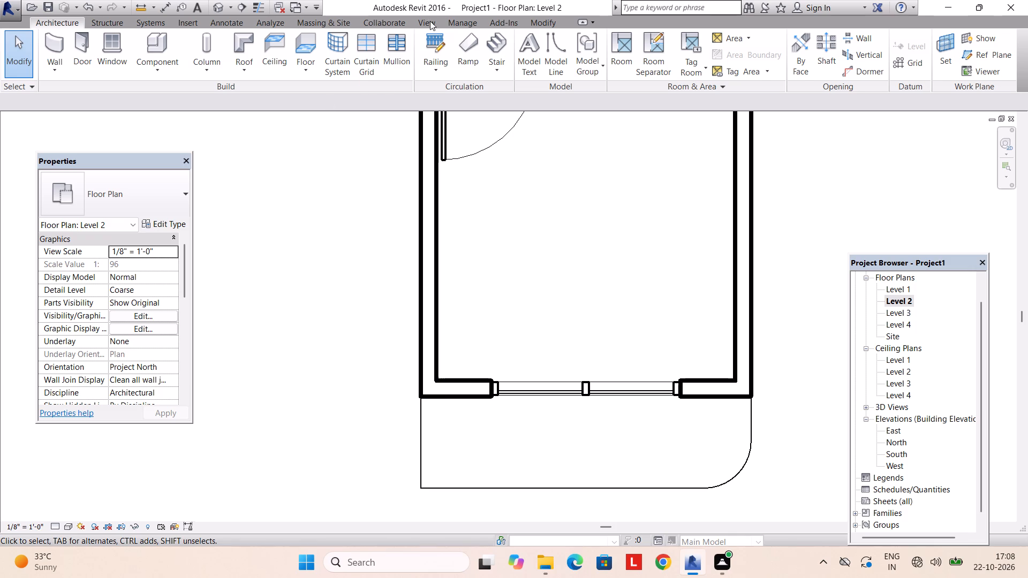
# Examine the Level 2 front wall segments and the curtain wall between them in the 3D view.
pyautogui.click(424, 23)
pyautogui.click(375, 42)
pyautogui.keyDown('shift'); pyautogui.moveTo(532, 251); pyautogui.dragTo(543, 329, button='middle'); pyautogui.keyUp('shift')
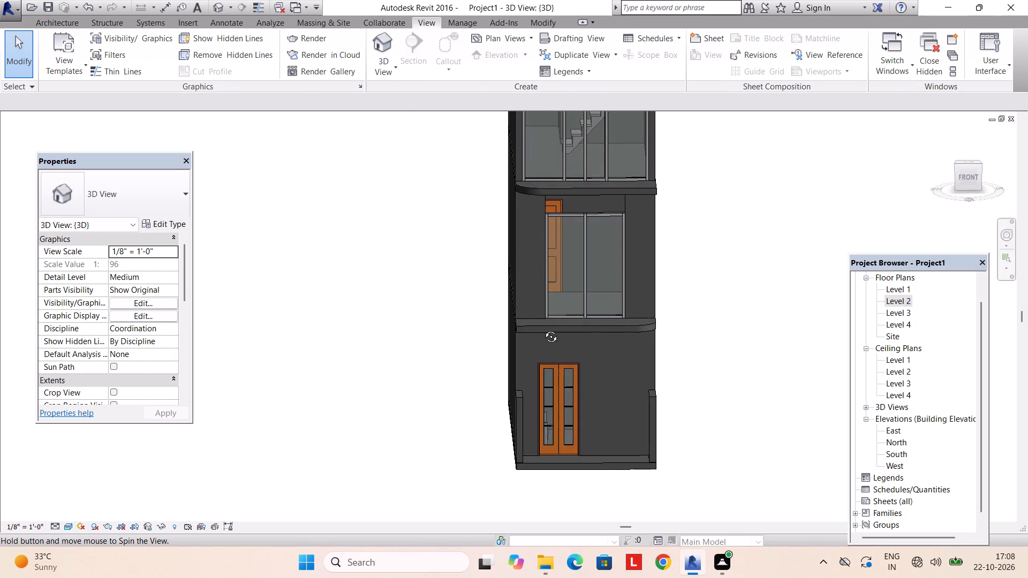
pyautogui.keyDown('shift'); pyautogui.moveTo(543, 329); pyautogui.dragTo(543, 318, button='middle'); pyautogui.keyUp('shift')
pyautogui.scroll(3, 565, 245)
pyautogui.moveTo(566, 226); pyautogui.dragTo(546, 198, button='middle')
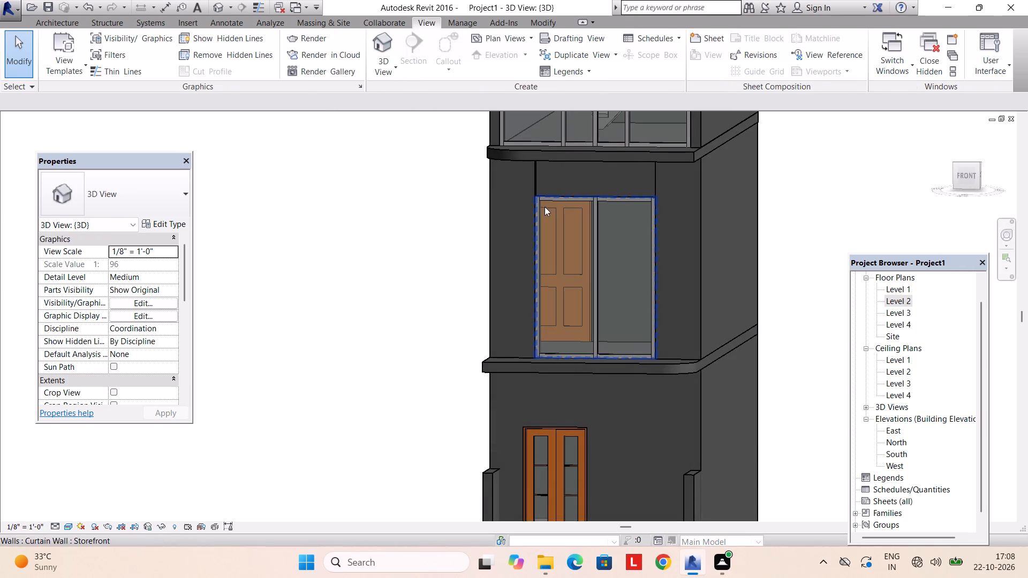
pyautogui.scroll(4, 556, 196)
pyautogui.click(523, 176)
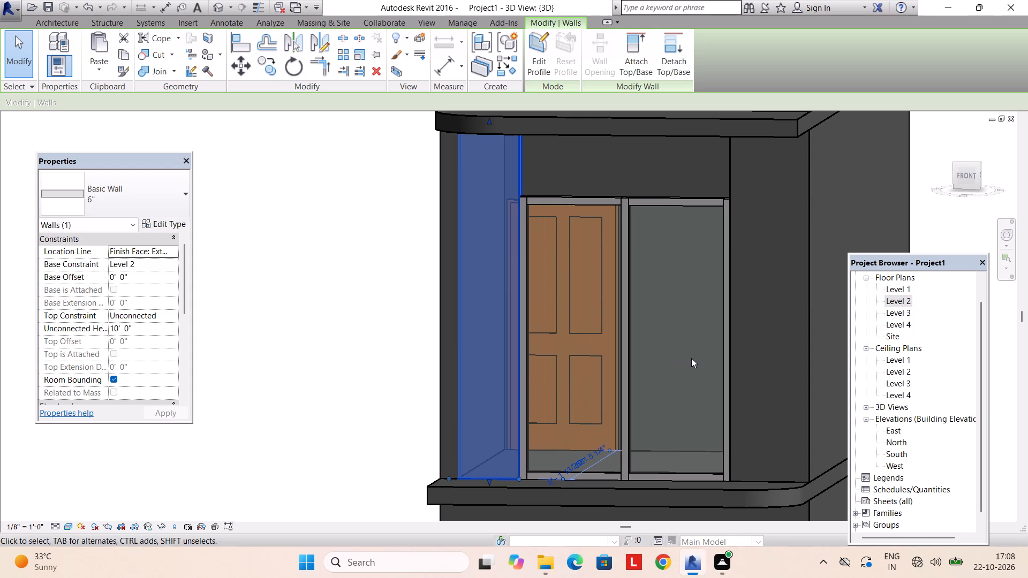
pyautogui.press('Escape')
pyautogui.scroll(-4, 677, 352)
pyautogui.keyDown('shift'); pyautogui.moveTo(674, 356); pyautogui.dragTo(709, 398, button='middle'); pyautogui.keyUp('shift')
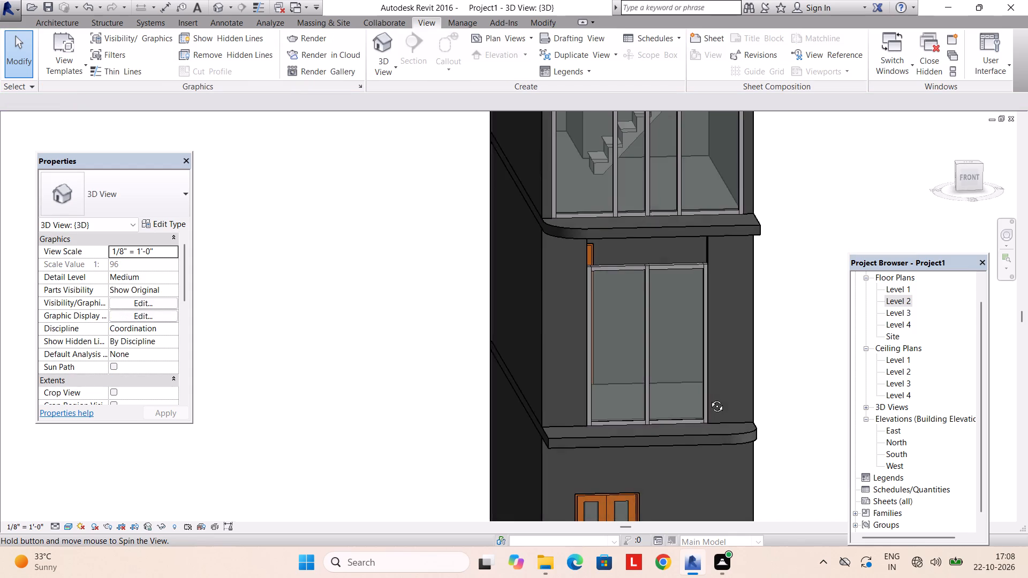
pyautogui.keyDown('shift'); pyautogui.moveTo(709, 398); pyautogui.dragTo(669, 426, button='middle'); pyautogui.keyUp('shift')
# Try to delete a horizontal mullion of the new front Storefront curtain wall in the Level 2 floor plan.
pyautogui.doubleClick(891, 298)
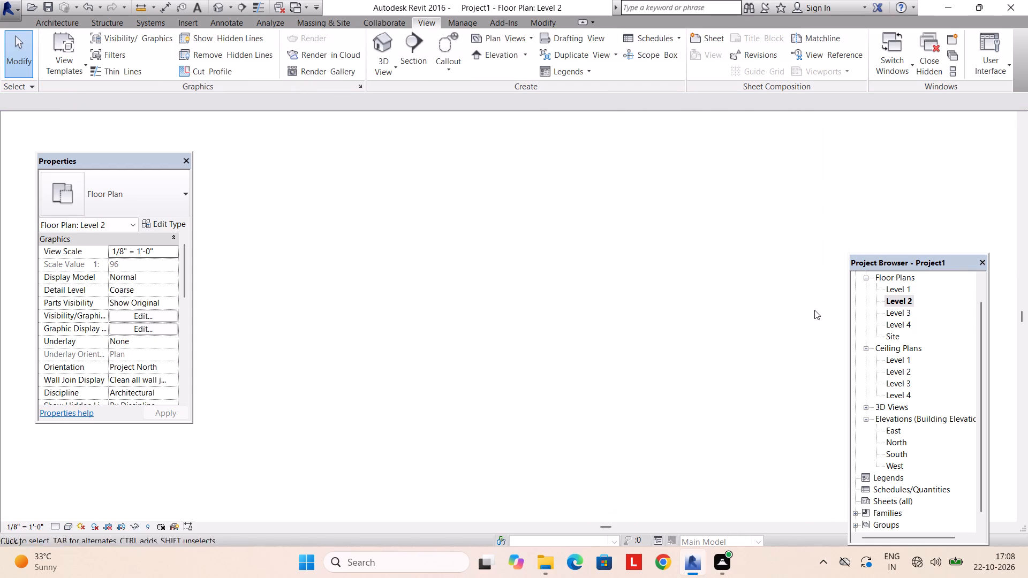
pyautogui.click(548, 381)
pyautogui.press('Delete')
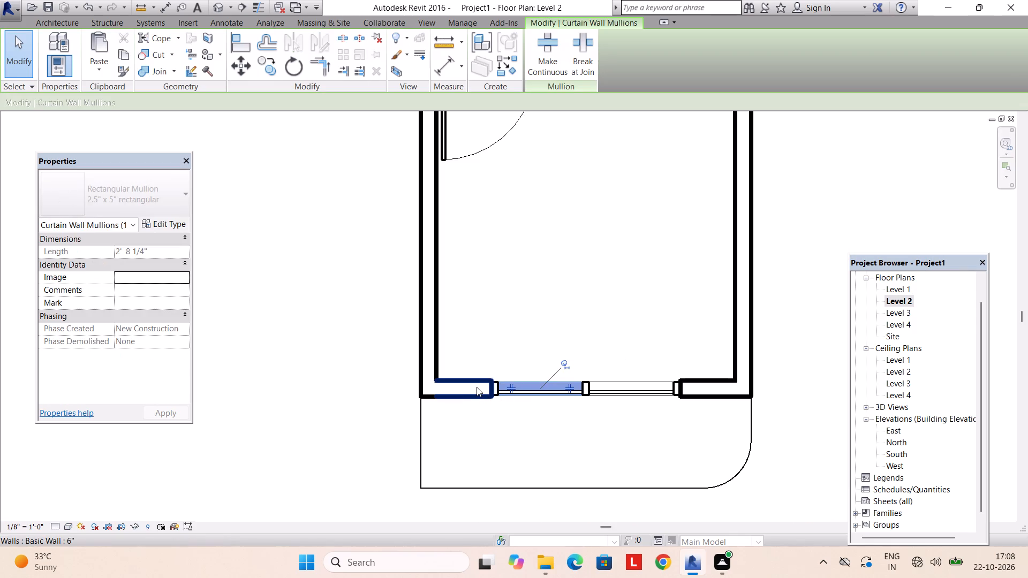
# Undo the Level 2 front wall changes back to the original full-width Storefront curtain wall.
pyautogui.hotkey('ctrl', 'z')
pyautogui.hotkey('ctrl', 'z')
pyautogui.hotkey('ctrl', 'z')
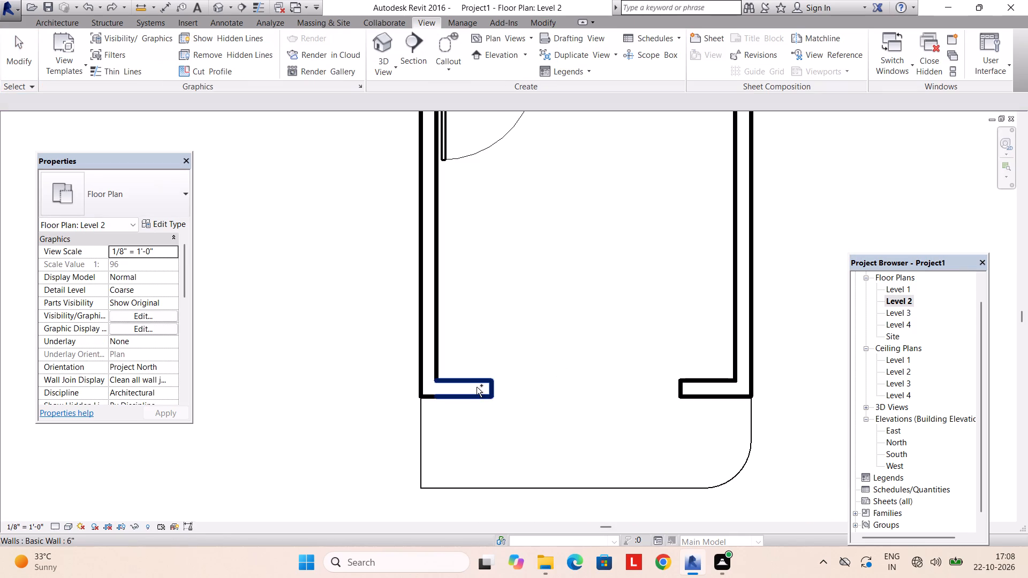
pyautogui.hotkey('ctrl', 'z')
pyautogui.hotkey('ctrl', 'z')
pyautogui.hotkey('ctrl', 'z')
pyautogui.hotkey('ctrl', 'z')
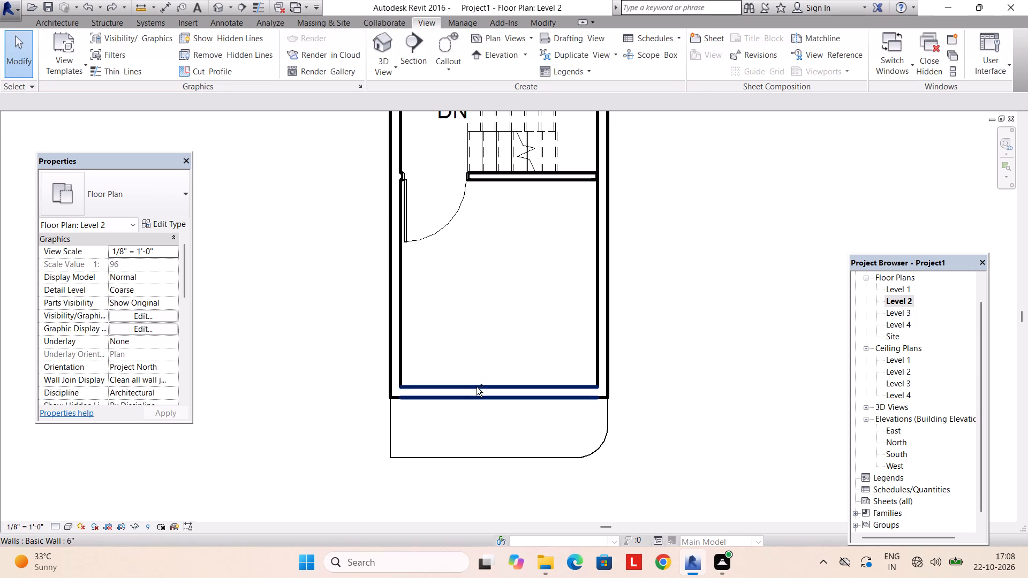
pyautogui.hotkey('ctrl', 'z')
pyautogui.hotkey('ctrl', 'z')
pyautogui.hotkey('ctrl', 'z')
pyautogui.hotkey('ctrl', 'z')
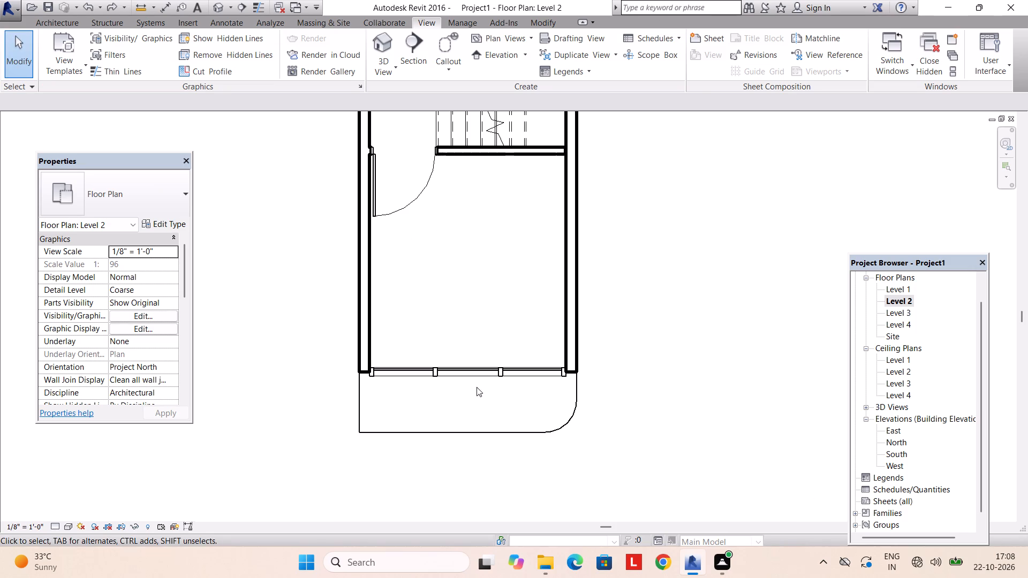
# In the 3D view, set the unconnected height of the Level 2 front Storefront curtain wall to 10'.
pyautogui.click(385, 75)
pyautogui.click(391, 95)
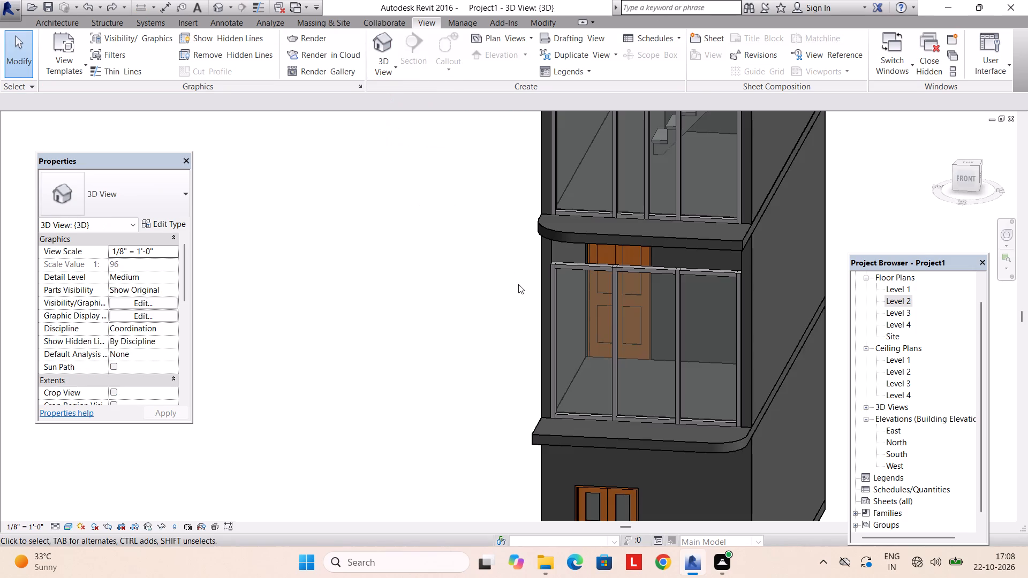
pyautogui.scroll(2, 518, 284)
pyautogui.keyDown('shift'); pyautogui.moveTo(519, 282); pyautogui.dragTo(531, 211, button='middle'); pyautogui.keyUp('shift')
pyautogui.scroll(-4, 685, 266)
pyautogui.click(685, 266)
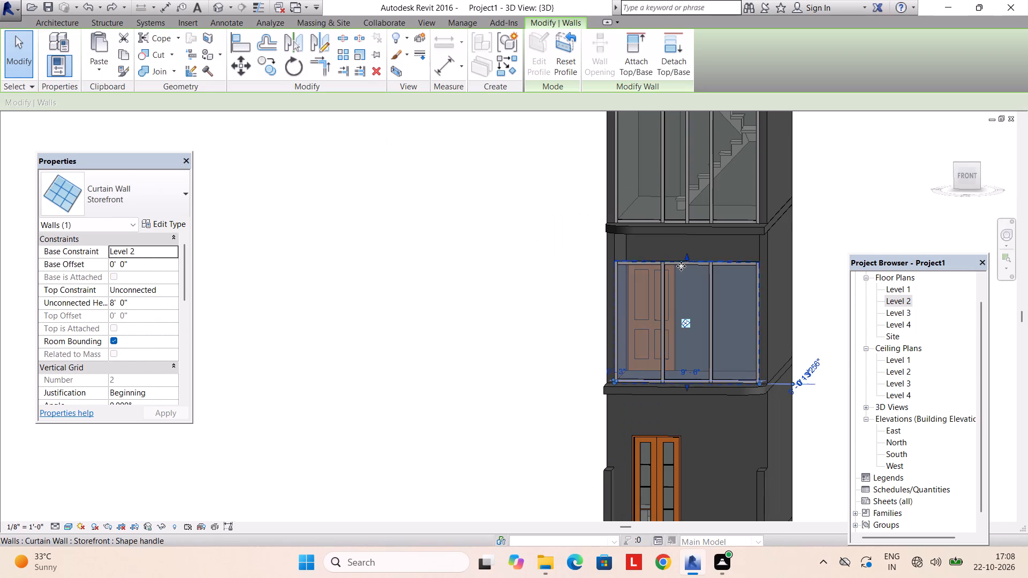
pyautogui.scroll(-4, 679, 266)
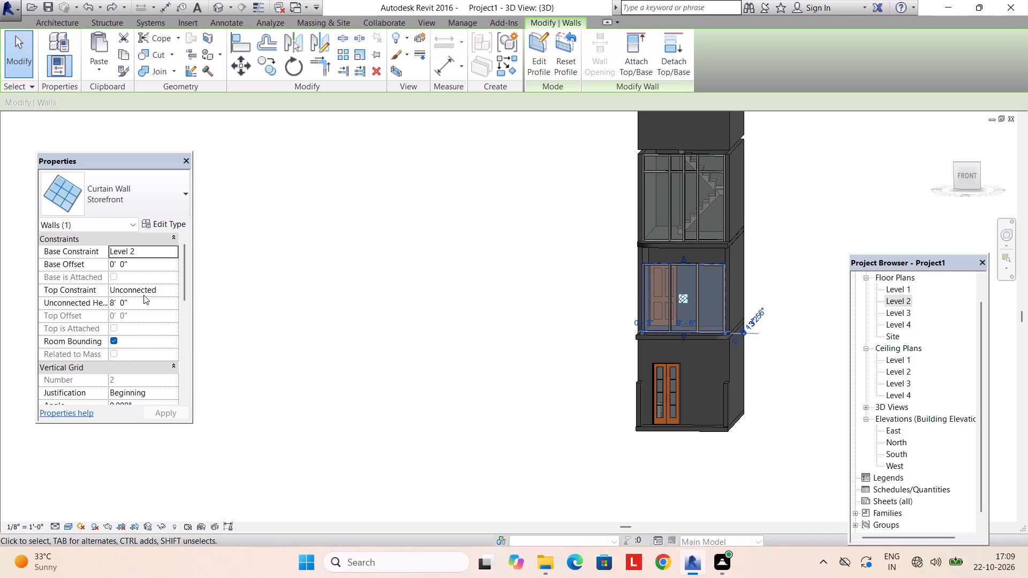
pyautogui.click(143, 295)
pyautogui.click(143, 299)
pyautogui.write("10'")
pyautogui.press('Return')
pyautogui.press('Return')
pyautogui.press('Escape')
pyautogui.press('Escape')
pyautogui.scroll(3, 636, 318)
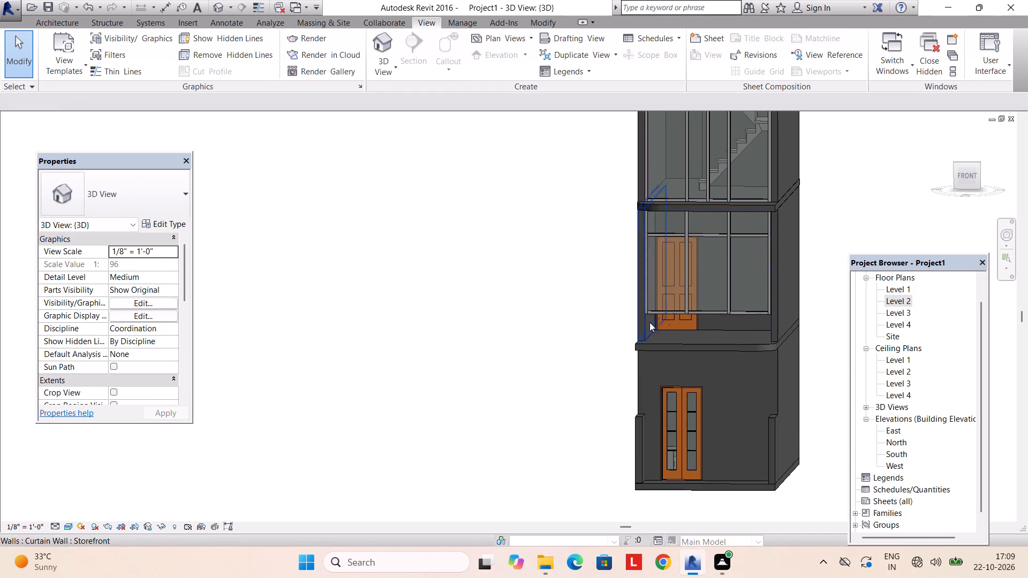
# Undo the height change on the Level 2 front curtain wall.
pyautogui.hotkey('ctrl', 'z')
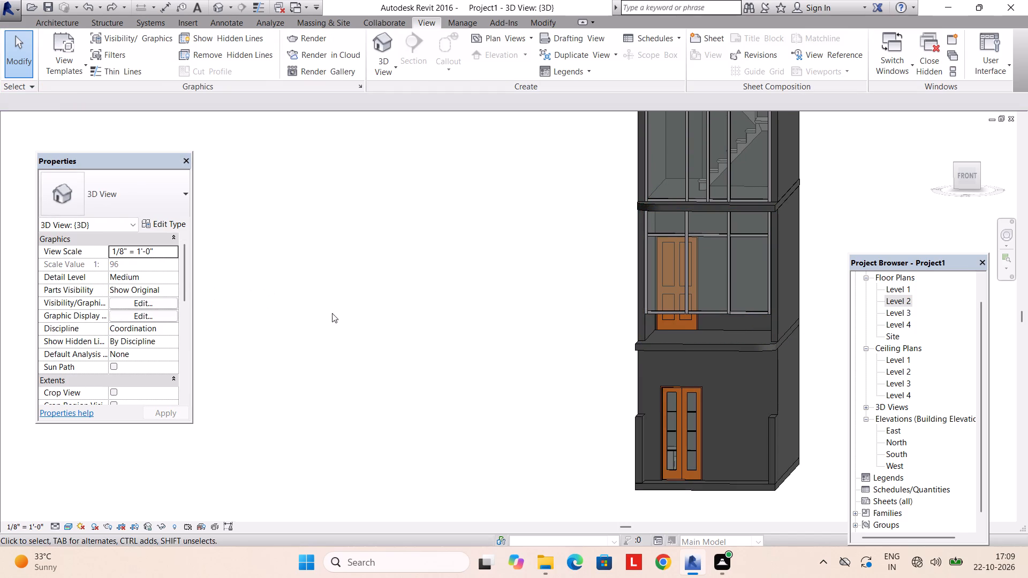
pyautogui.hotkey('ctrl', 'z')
# Set the horizontal grid spacing of the Storefront curtain wall type to 10'.
pyautogui.click(685, 321)
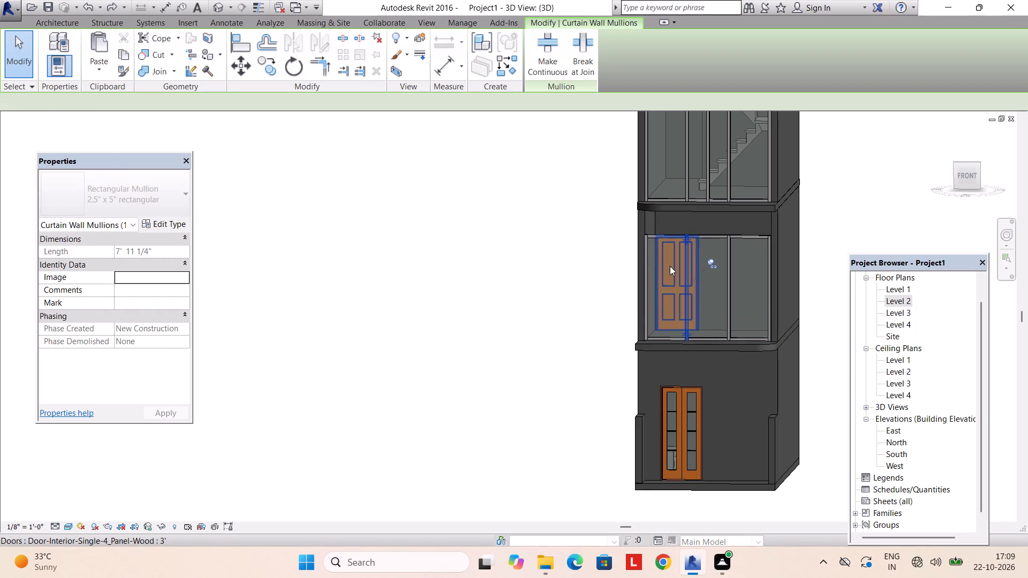
pyautogui.click(646, 248)
pyautogui.click(651, 244)
pyautogui.click(664, 240)
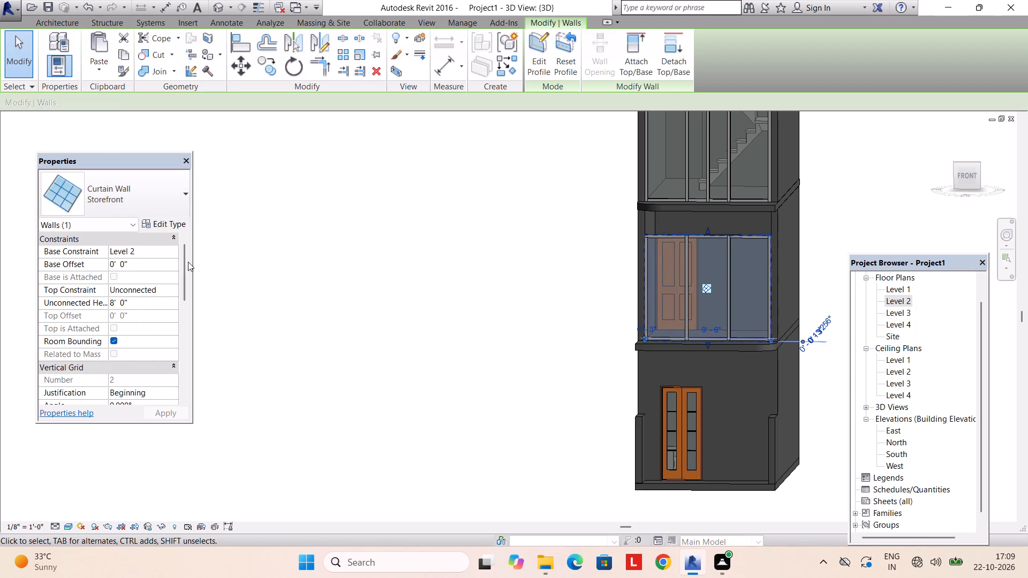
pyautogui.click(164, 217)
pyautogui.click(167, 222)
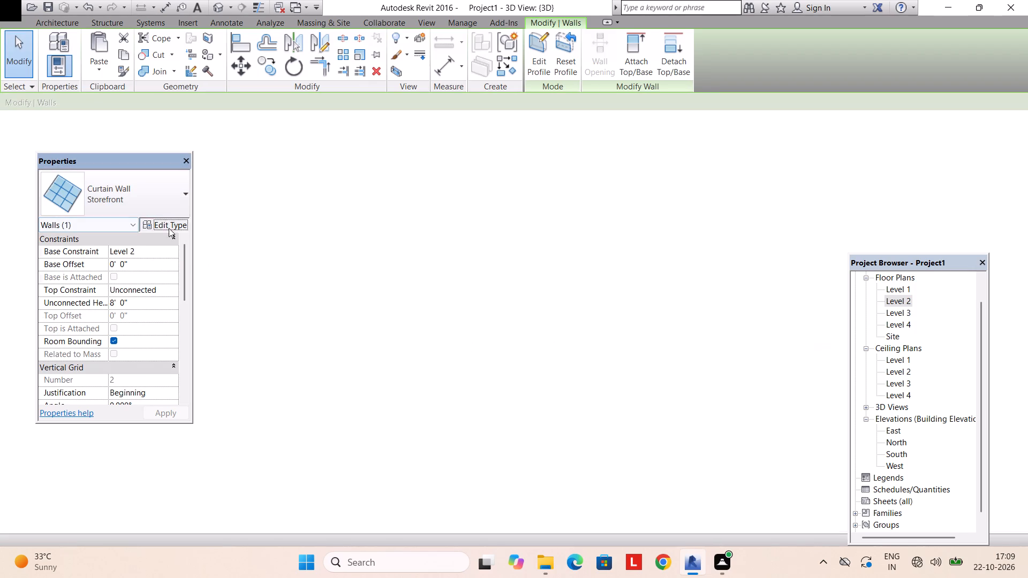
pyautogui.click(539, 374)
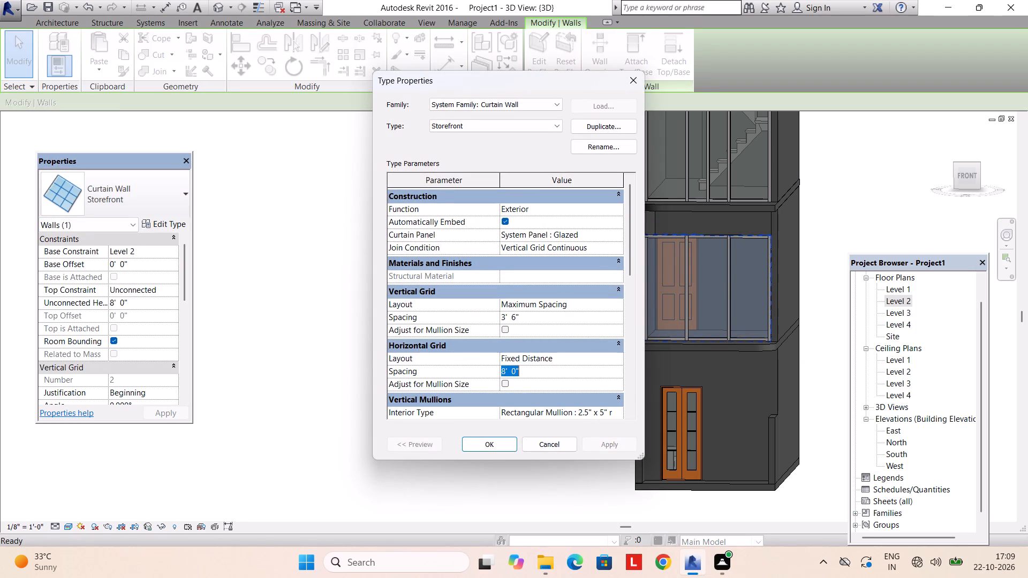
pyautogui.write("10'")
pyautogui.press('Return')
pyautogui.press('Return')
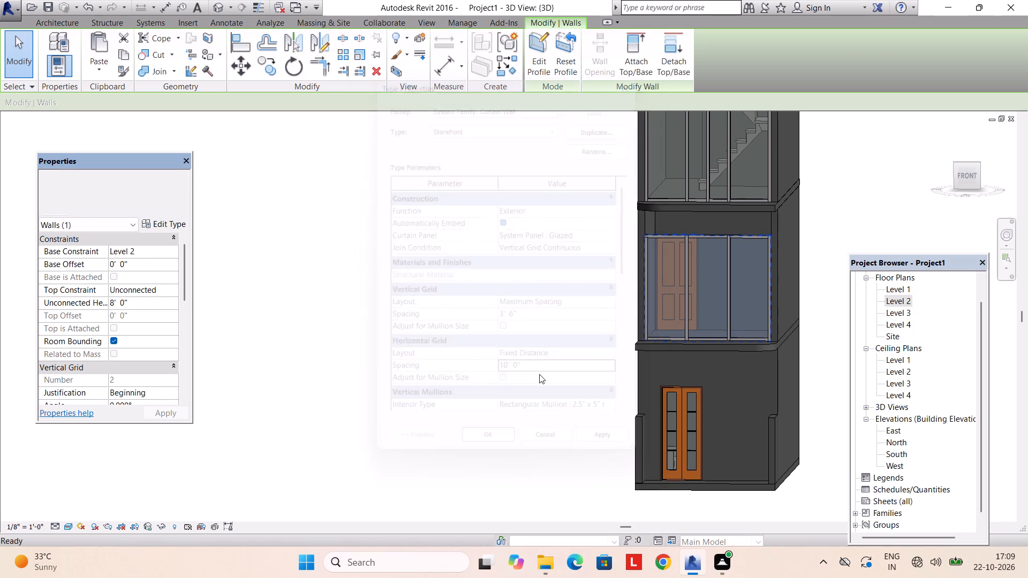
pyautogui.scroll(6, 653, 340)
pyautogui.press('Escape')
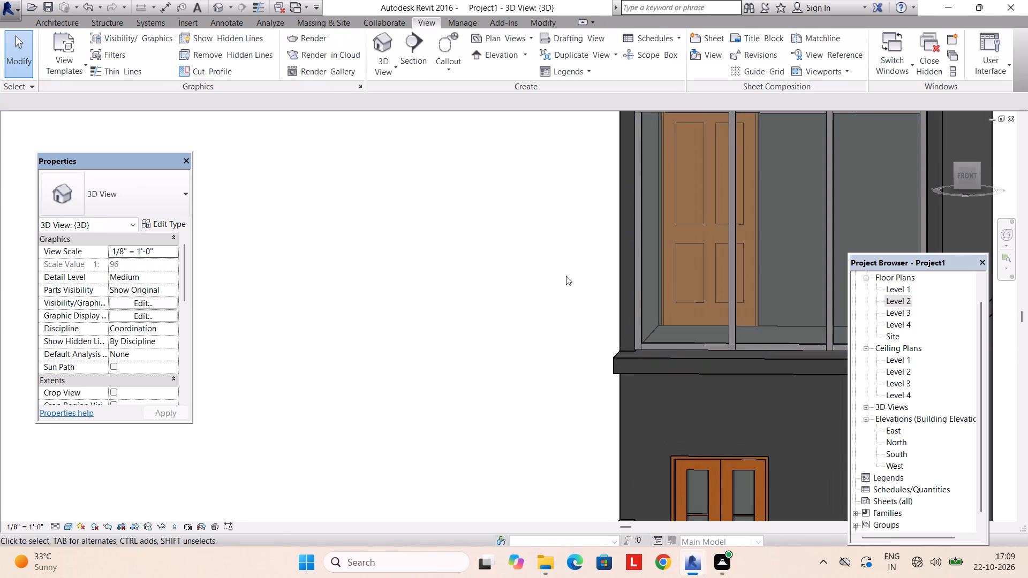
# In the 3D view, delete the Level 2 front Storefront curtain wall.
pyautogui.moveTo(555, 275); pyautogui.dragTo(345, 436, button='middle')
pyautogui.click(540, 282)
pyautogui.click(571, 279)
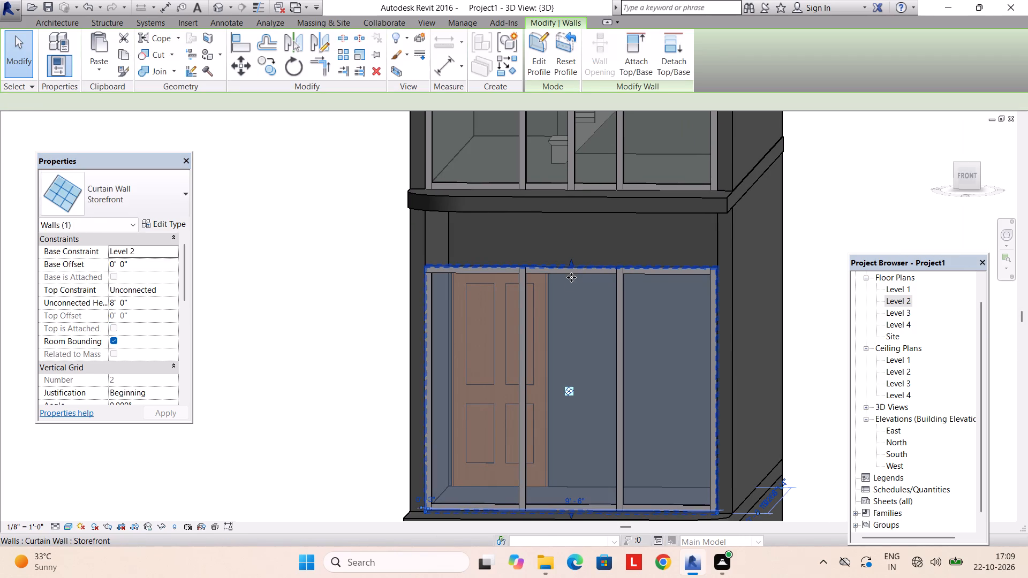
pyautogui.moveTo(572, 263); pyautogui.dragTo(567, 216)
pyautogui.click(569, 223)
pyautogui.press('Delete')
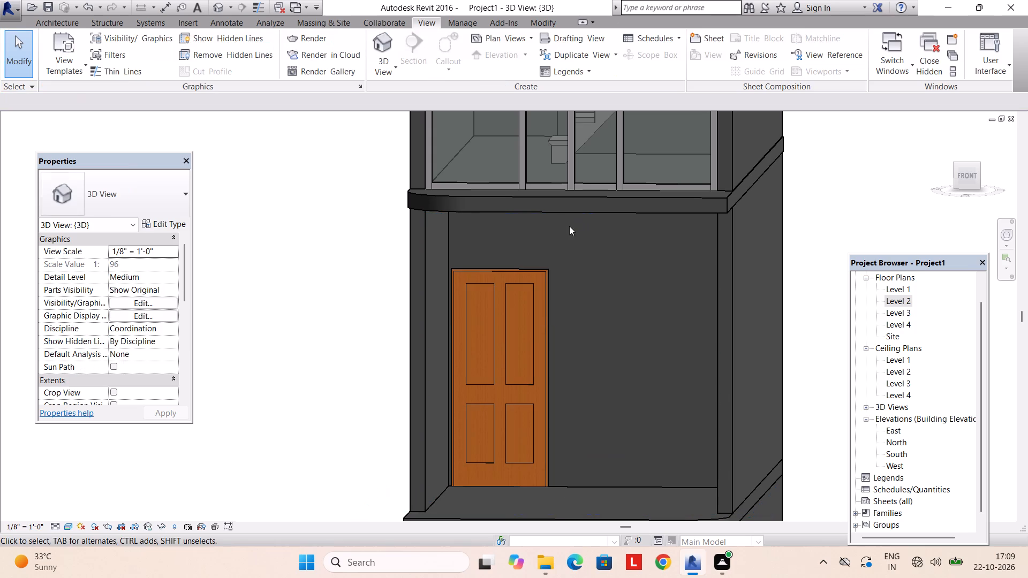
# In the Level 2 floor plan, draw a 9'-6" Storefront curtain wall between the front ends of the two side walls.
pyautogui.doubleClick(888, 301)
pyautogui.scroll(-4, 280, 379)
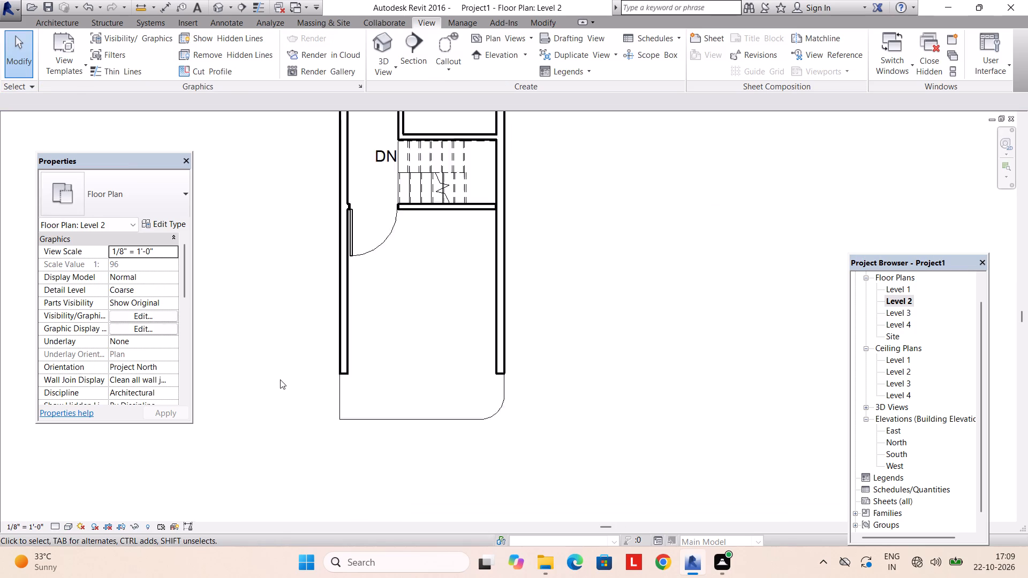
pyautogui.moveTo(276, 382); pyautogui.dragTo(282, 450, button='middle')
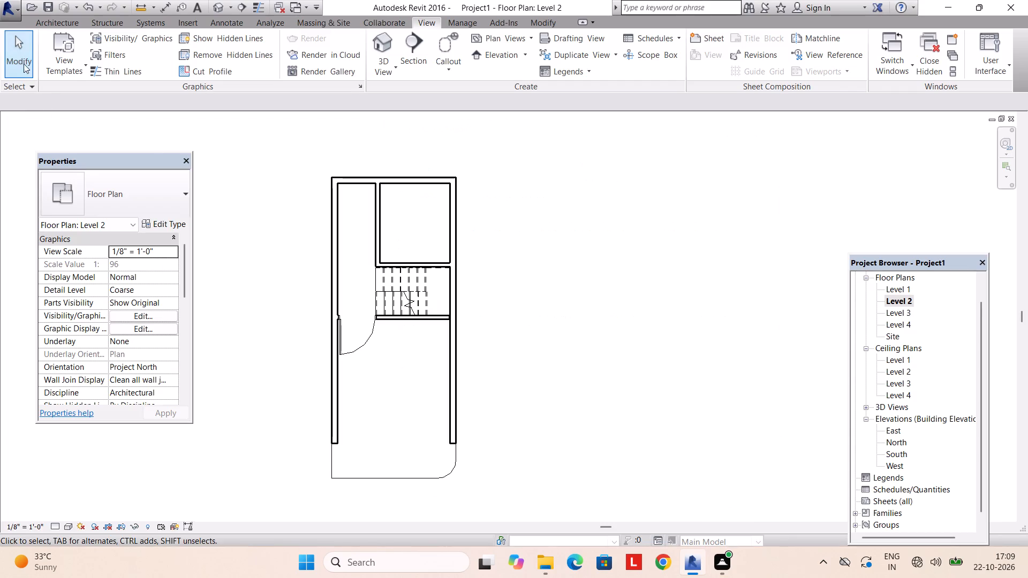
pyautogui.click(53, 24)
pyautogui.click(57, 49)
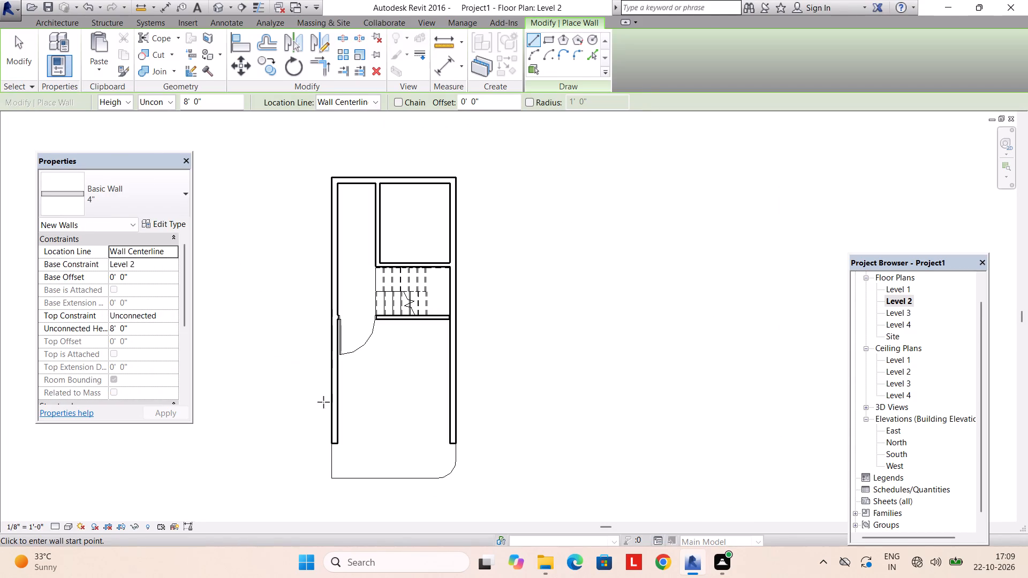
pyautogui.scroll(1, 343, 428)
pyautogui.click(73, 190)
pyautogui.scroll(-19, 120, 471)
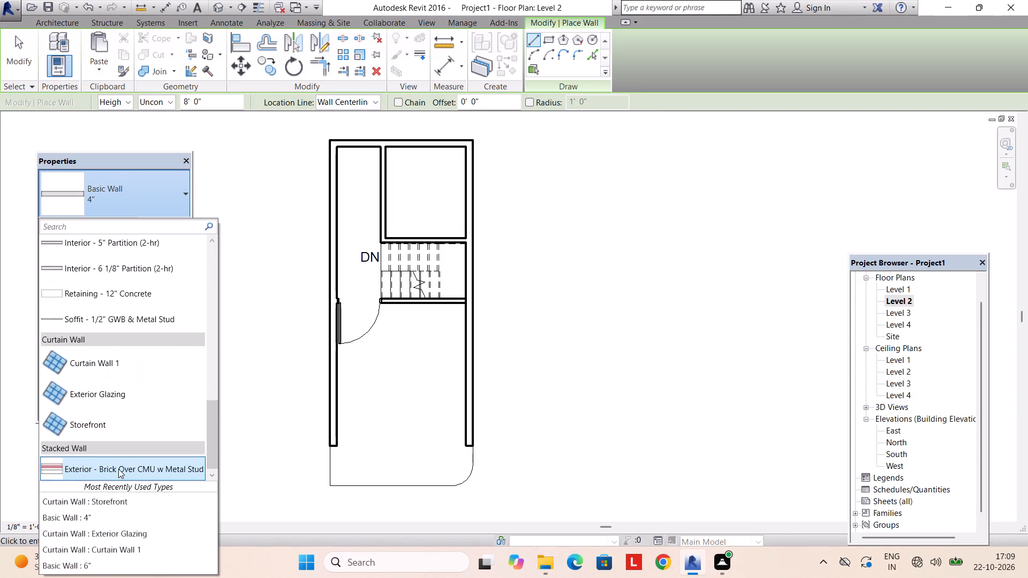
pyautogui.scroll(-3, 118, 469)
pyautogui.click(103, 423)
pyautogui.scroll(7, 253, 440)
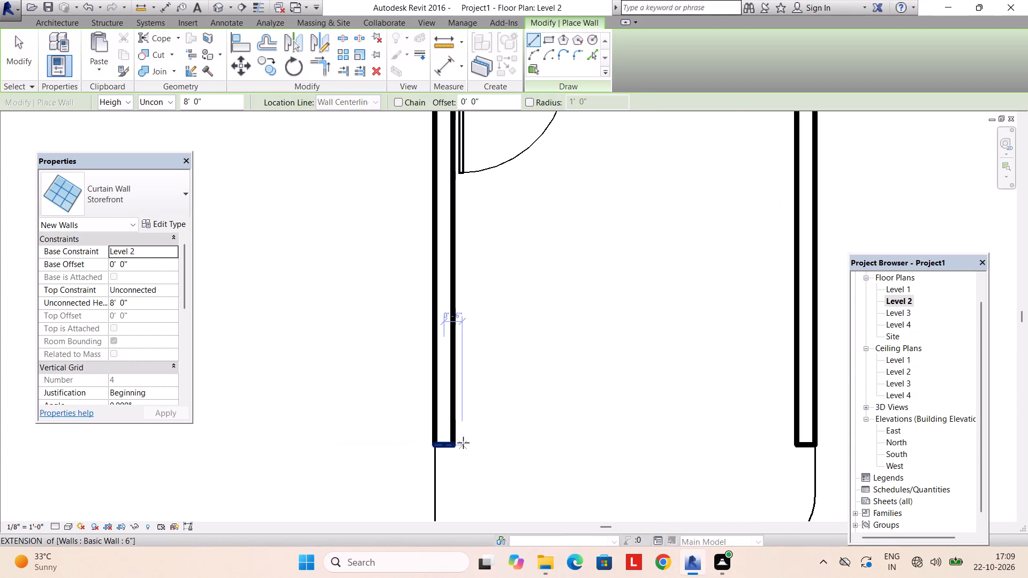
pyautogui.click(457, 442)
pyautogui.press('space')
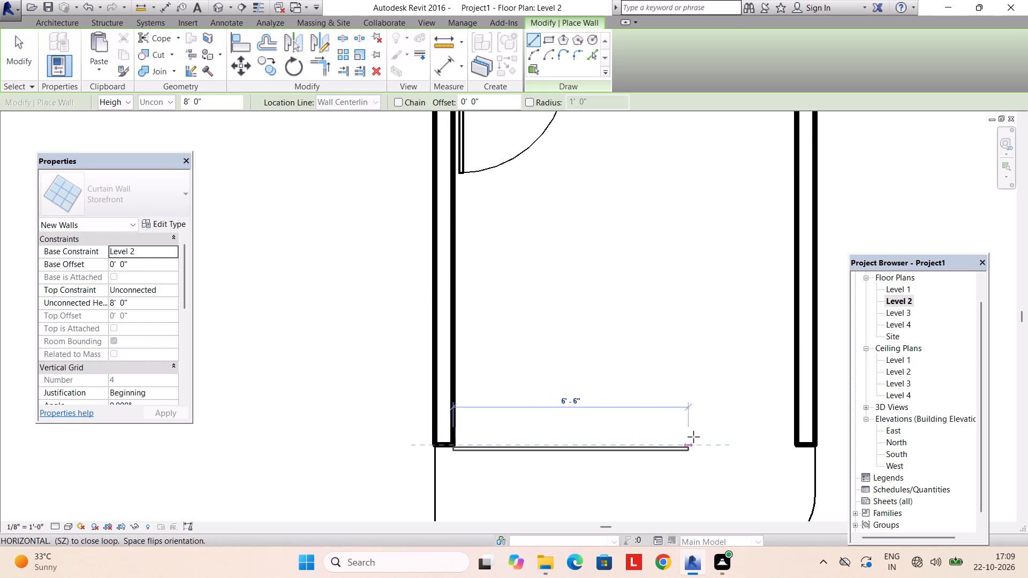
pyautogui.press('space')
pyautogui.click(797, 438)
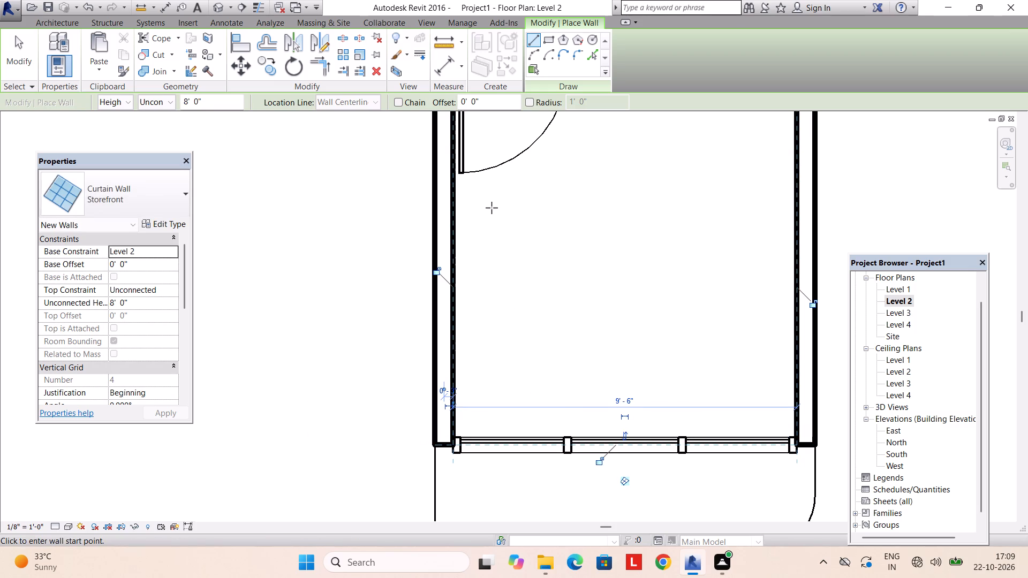
pyautogui.press('space')
pyautogui.press('Escape')
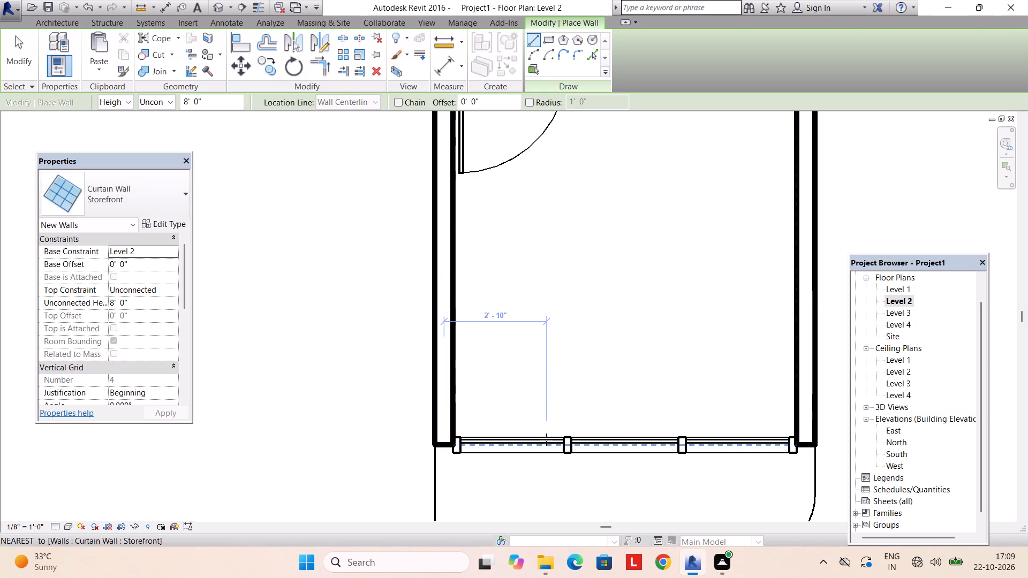
pyautogui.press('Escape')
# Nudge the Level 2 front Storefront curtain wall slightly inward so it sits between the side walls.
pyautogui.click(544, 437)
pyautogui.press('Up')
pyautogui.press('Up')
pyautogui.press('Up')
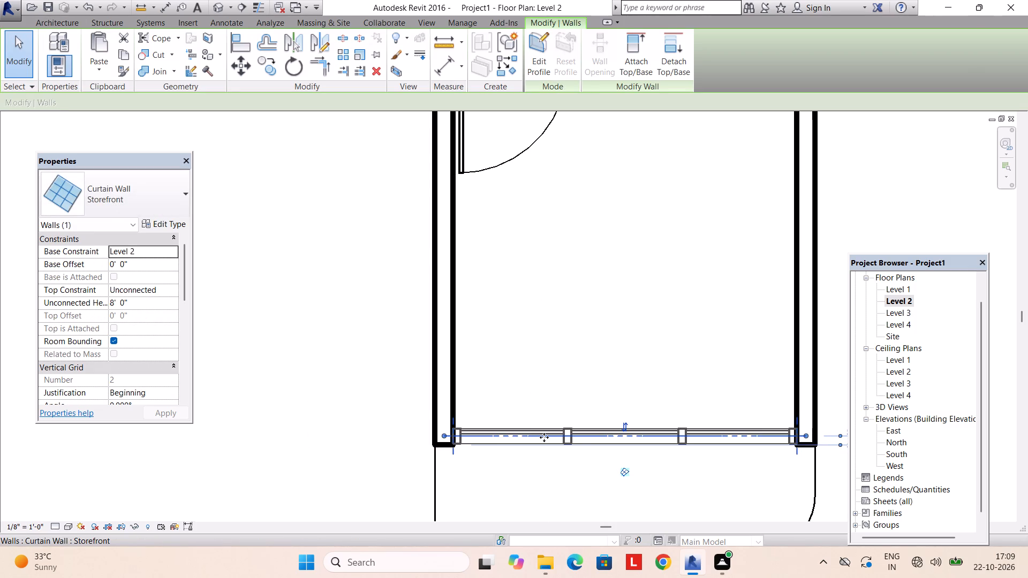
pyautogui.scroll(3, 589, 442)
pyautogui.press('Escape')
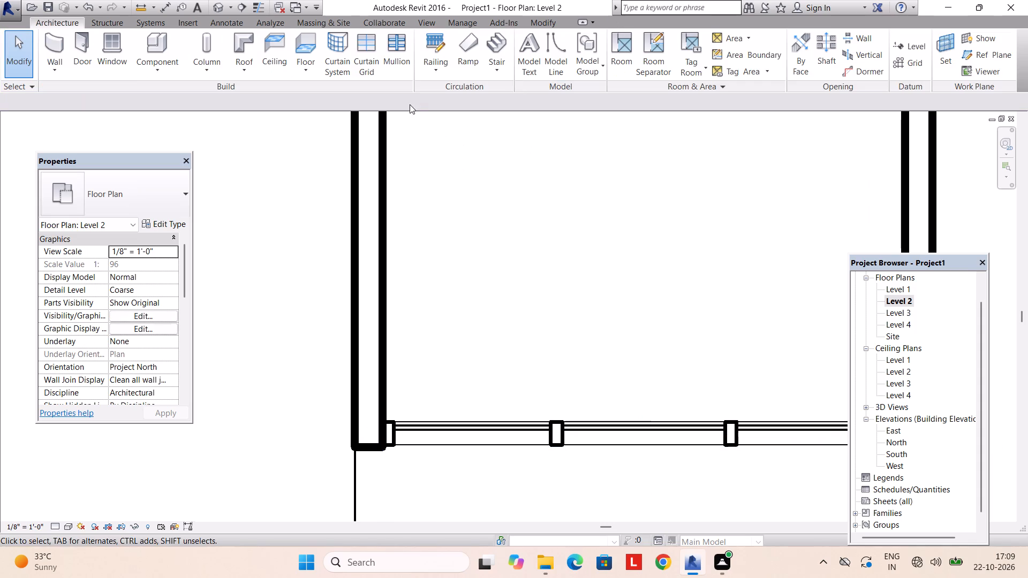
pyautogui.press('Escape')
# In the 3D view, set the unconnected height of the Level 2 front Storefront curtain wall to 10'.
pyautogui.click(445, 19)
pyautogui.click(432, 22)
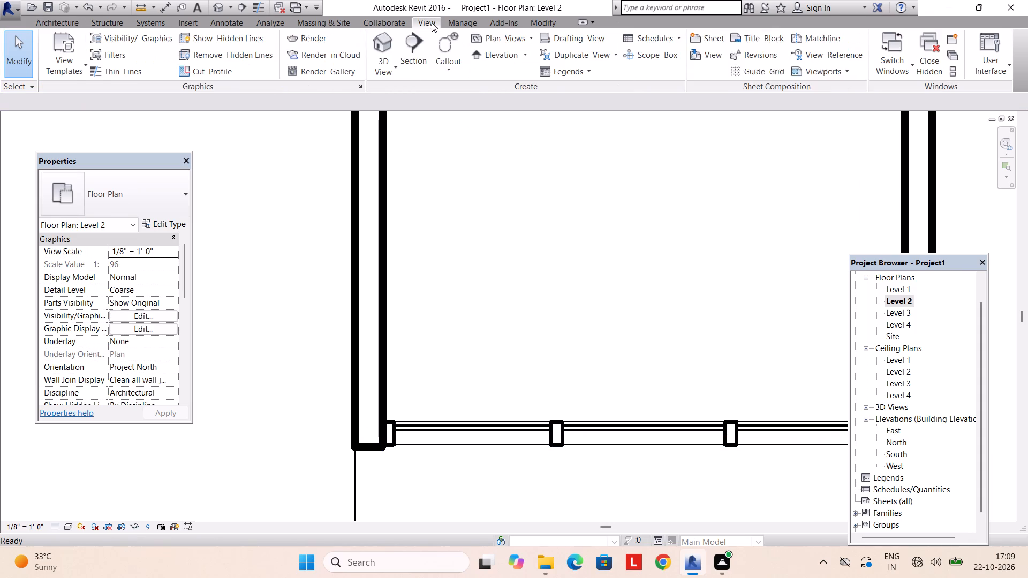
pyautogui.click(381, 38)
pyautogui.moveTo(478, 231); pyautogui.dragTo(472, 243, button='middle')
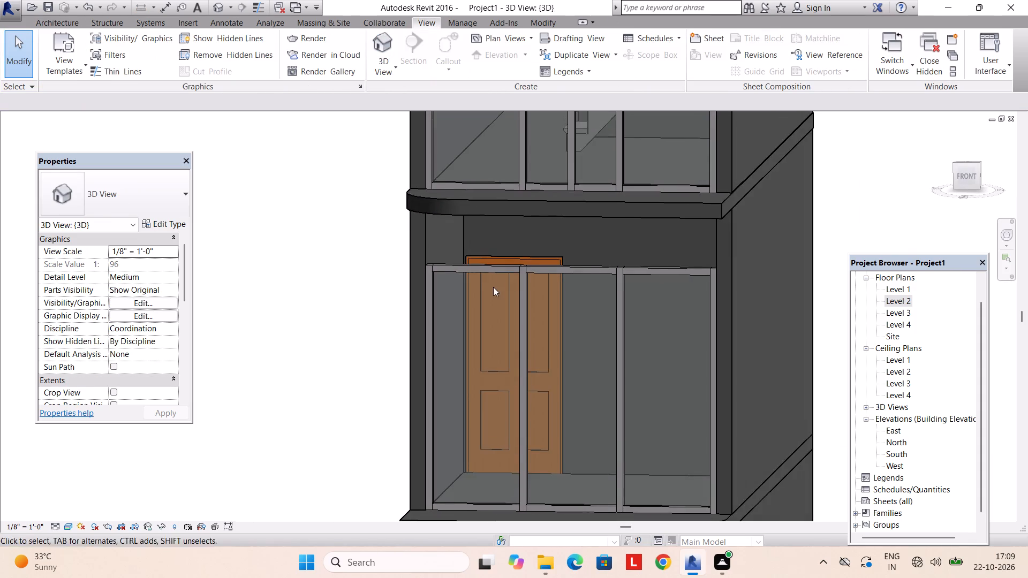
pyautogui.scroll(-4, 494, 291)
pyautogui.click(550, 282)
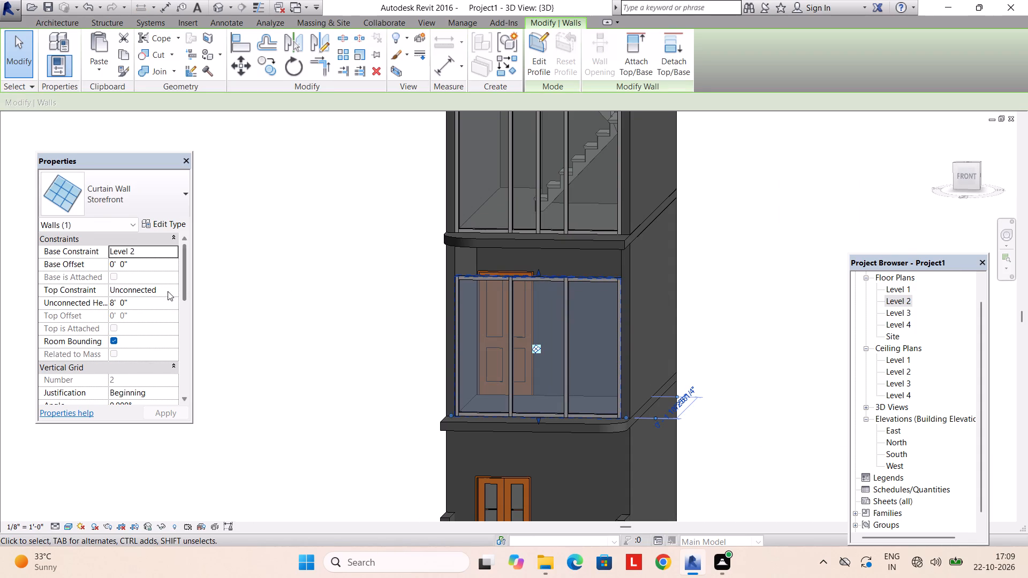
pyautogui.click(132, 301)
pyautogui.moveTo(132, 301); pyautogui.dragTo(0, 286)
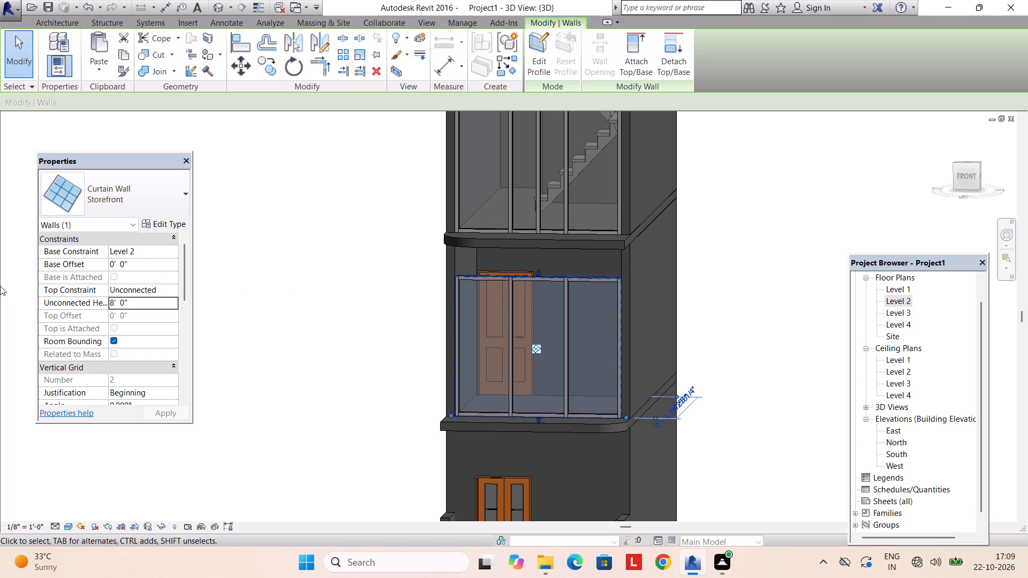
pyautogui.click(130, 304)
pyautogui.moveTo(130, 304); pyautogui.dragTo(75, 303)
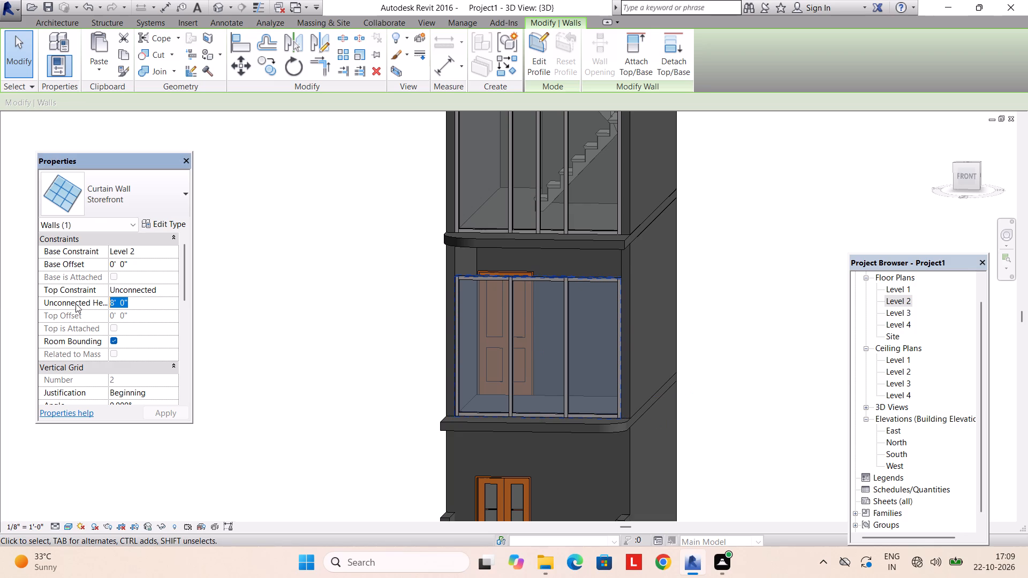
pyautogui.write("10'")
pyautogui.press('Return')
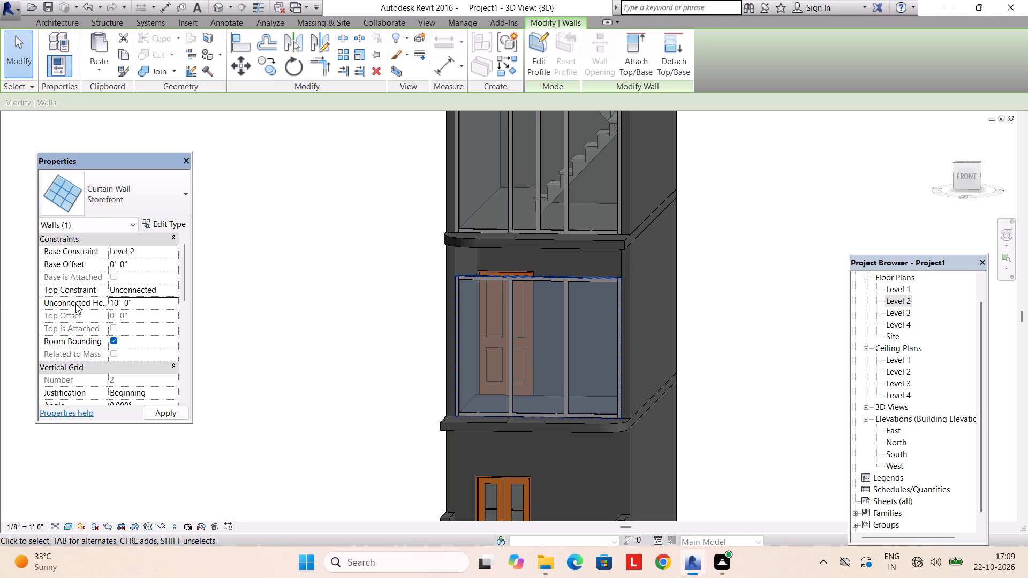
pyautogui.press('Return')
pyautogui.press('Escape')
pyautogui.press('Escape')
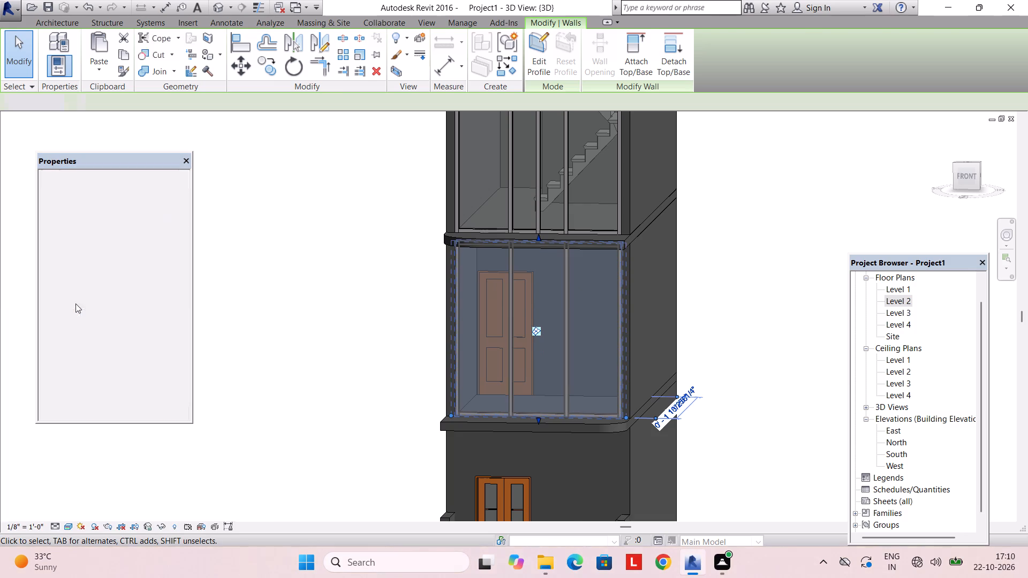
# Examine the Level 3 front curtain wall's mullion layout and its Storefront type properties.
pyautogui.scroll(1, 484, 263)
pyautogui.scroll(-4, 484, 263)
pyautogui.moveTo(489, 272); pyautogui.dragTo(481, 312, button='middle')
pyautogui.scroll(2, 520, 226)
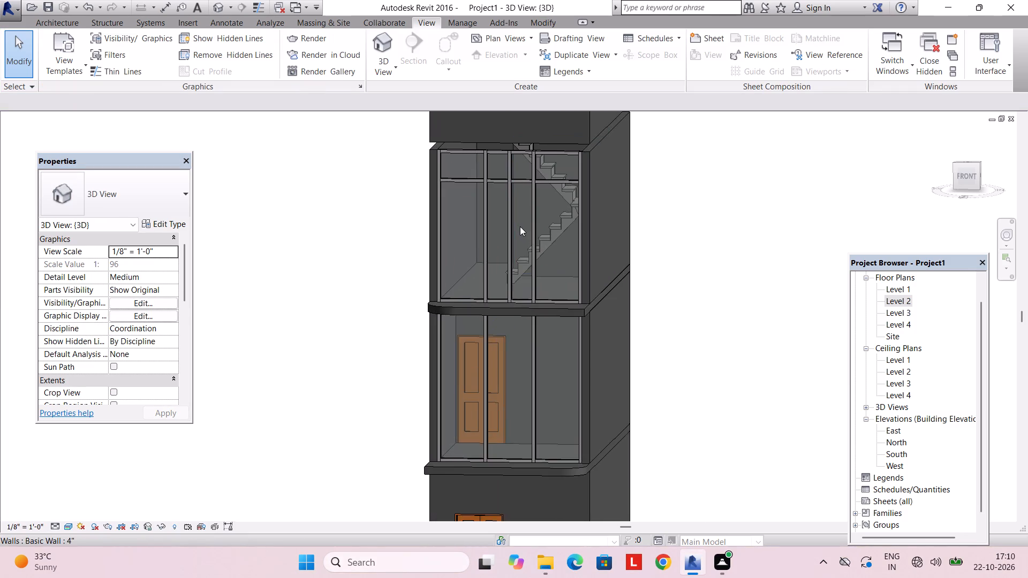
pyautogui.keyDown('shift'); pyautogui.moveTo(524, 225); pyautogui.dragTo(531, 182, button='middle'); pyautogui.keyUp('shift')
pyautogui.keyDown('shift'); pyautogui.moveTo(521, 180); pyautogui.dragTo(523, 203, button='middle'); pyautogui.keyUp('shift')
pyautogui.keyDown('shift'); pyautogui.scroll(1, 523, 203); pyautogui.keyUp('shift')
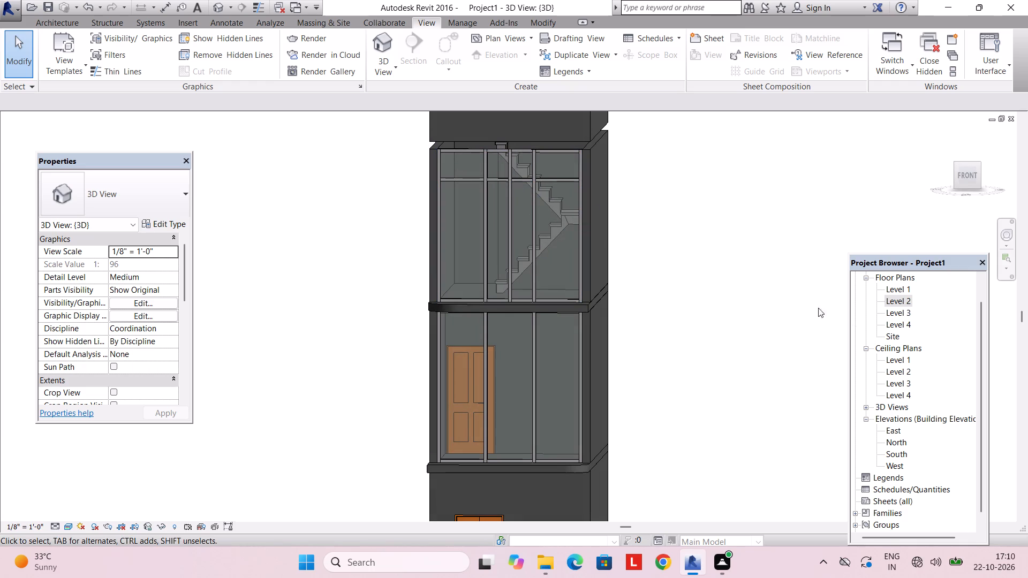
pyautogui.click(511, 192)
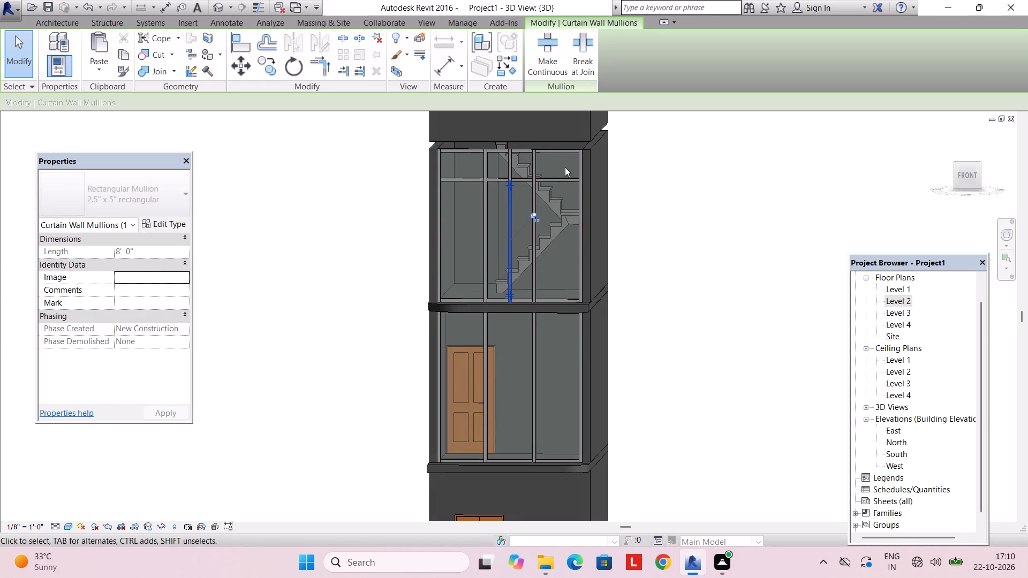
pyautogui.click(566, 159)
pyautogui.click(566, 154)
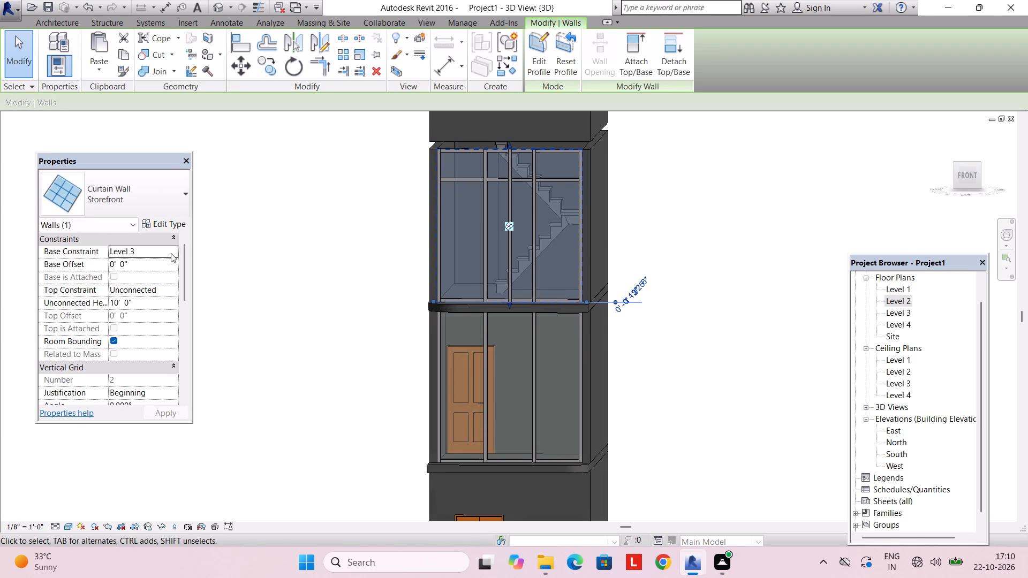
pyautogui.click(168, 227)
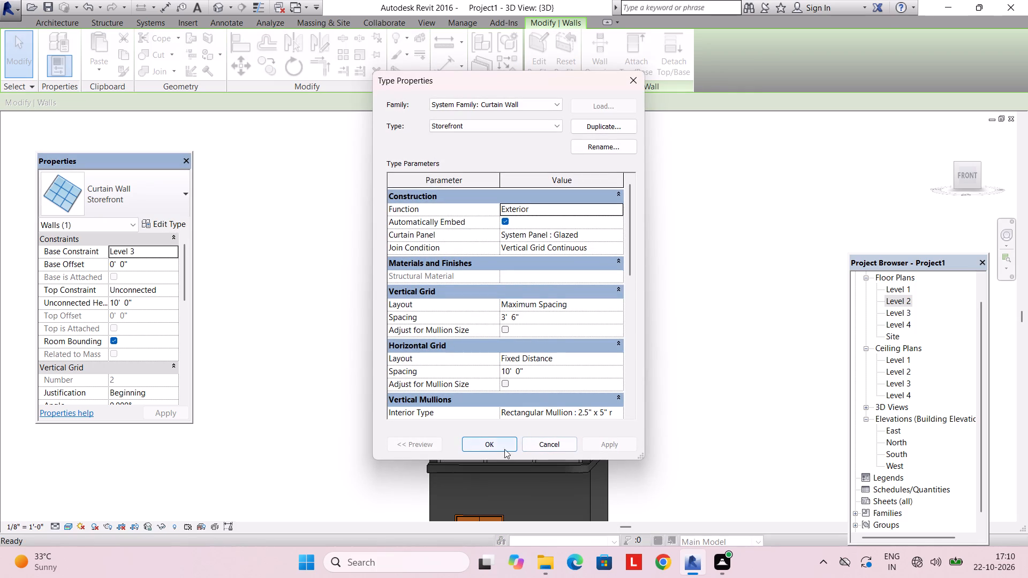
pyautogui.click(490, 445)
pyautogui.press('Escape')
pyautogui.press('Escape')
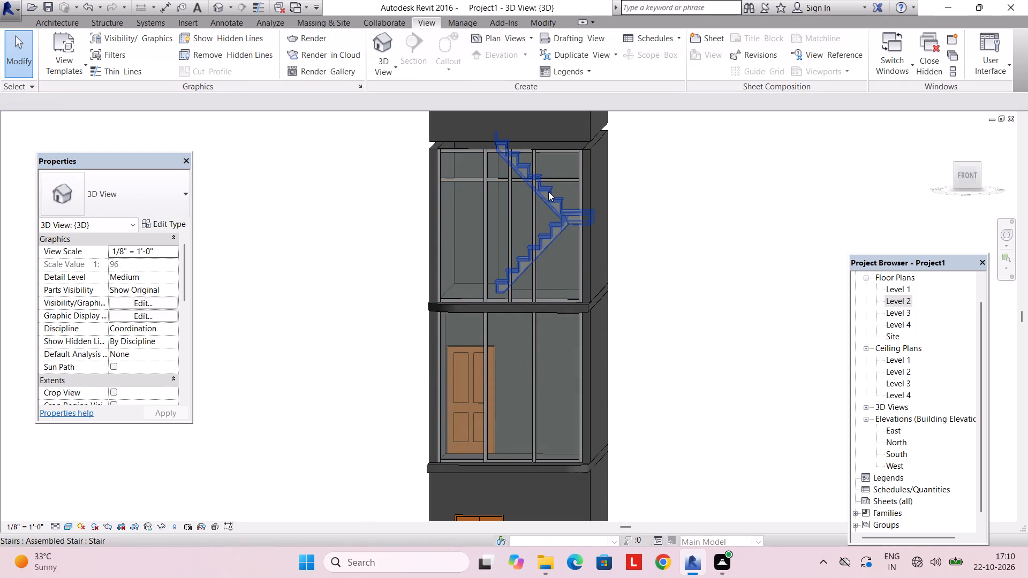
pyautogui.scroll(5, 538, 265)
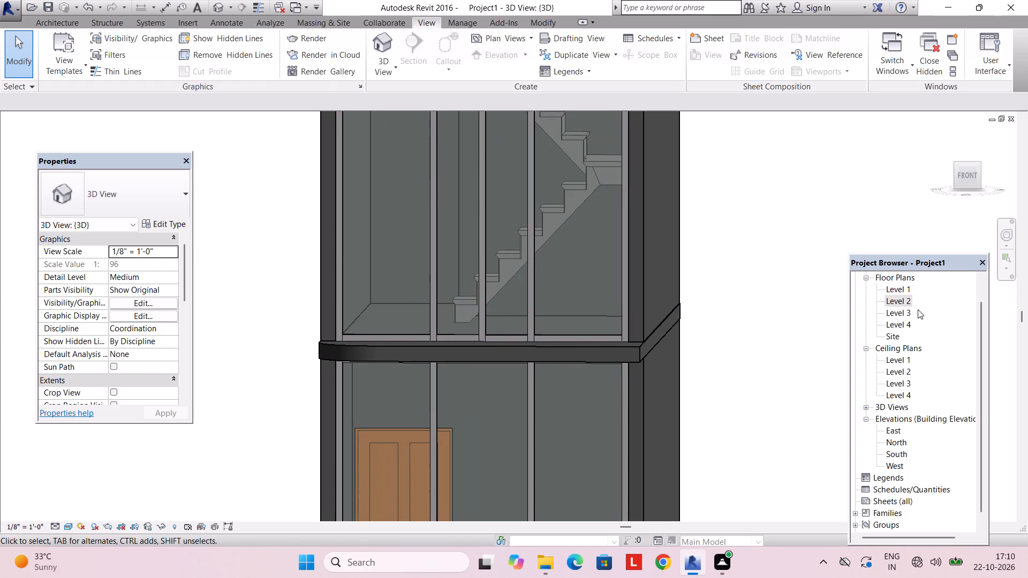
# In the Level 2 floor plan, check the front curtain wall's Storefront type properties for comparison.
pyautogui.doubleClick(888, 300)
pyautogui.scroll(-9, 500, 362)
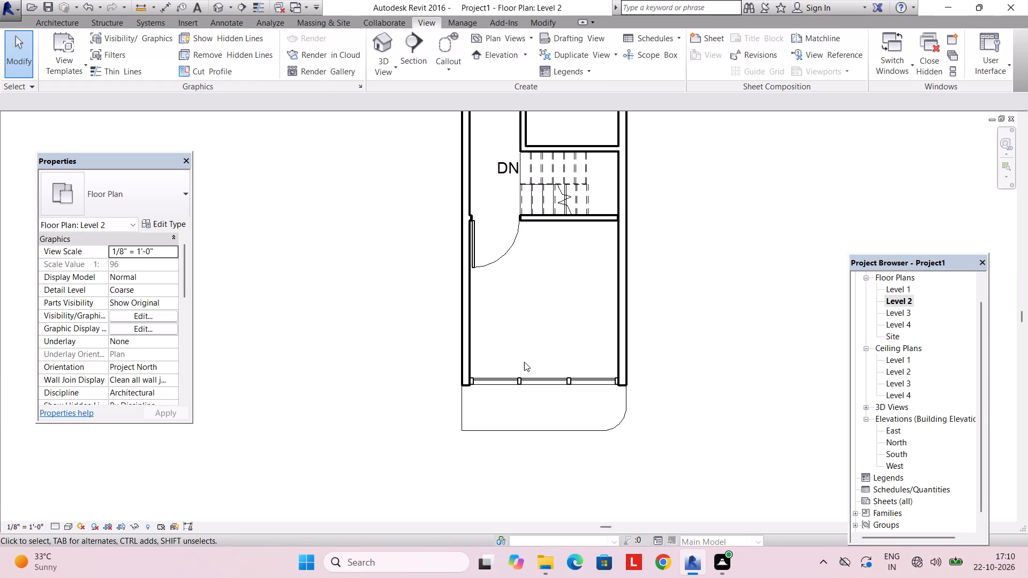
pyautogui.scroll(2, 543, 364)
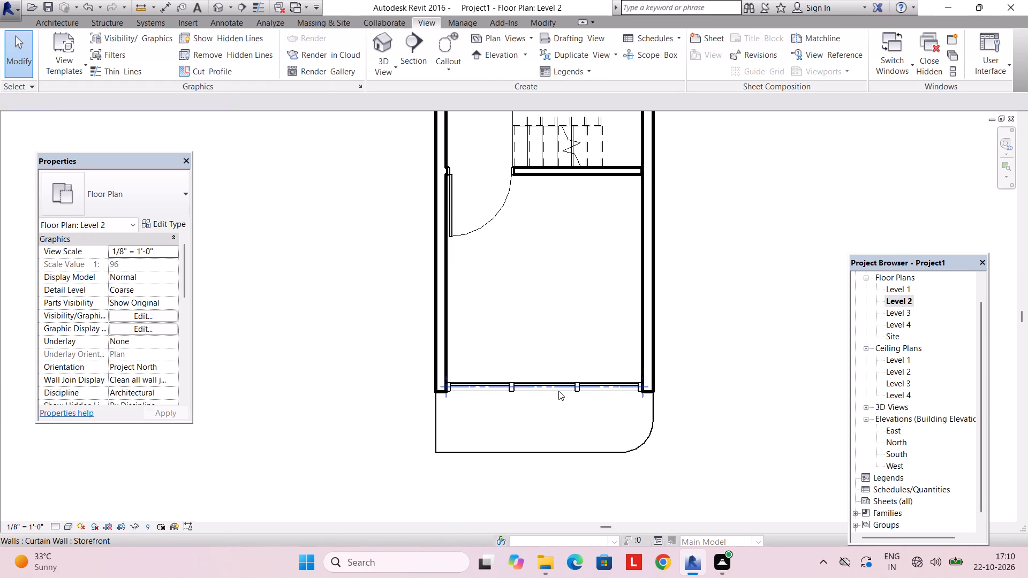
pyautogui.click(558, 391)
pyautogui.click(163, 226)
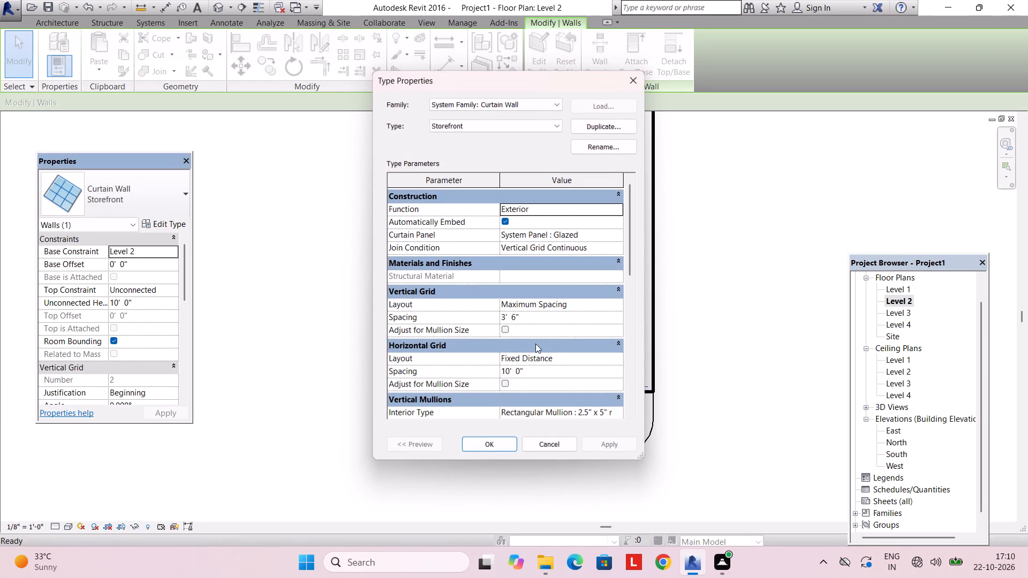
pyautogui.click(498, 445)
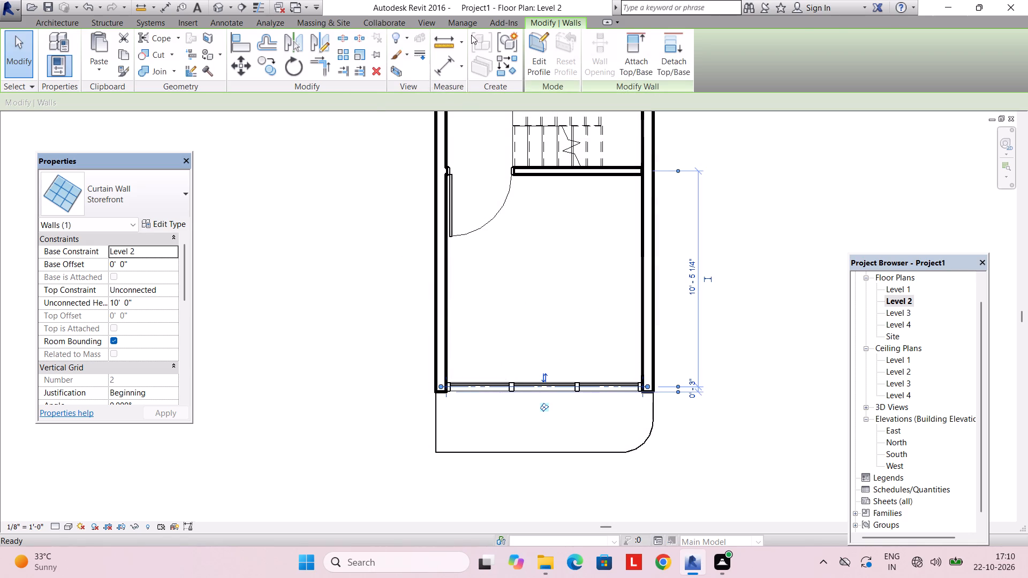
pyautogui.press('Escape')
# In the 3D view, delete the Level 3 front Storefront curtain wall.
pyautogui.click(427, 26)
pyautogui.click(387, 48)
pyautogui.scroll(-3, 523, 214)
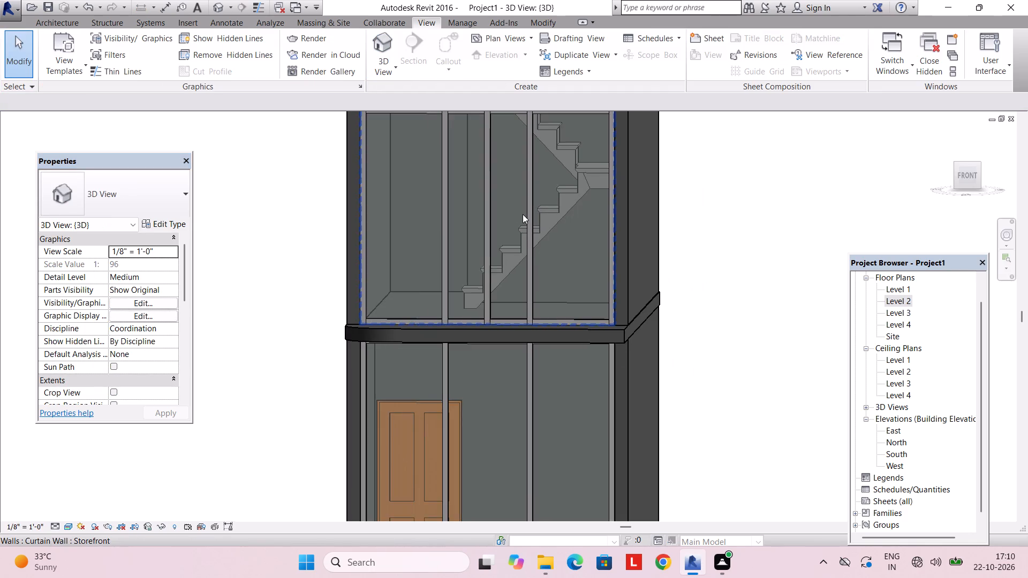
pyautogui.scroll(-2, 523, 214)
pyautogui.moveTo(523, 214); pyautogui.dragTo(523, 225, button='middle')
pyautogui.click(525, 133)
pyautogui.press('Delete')
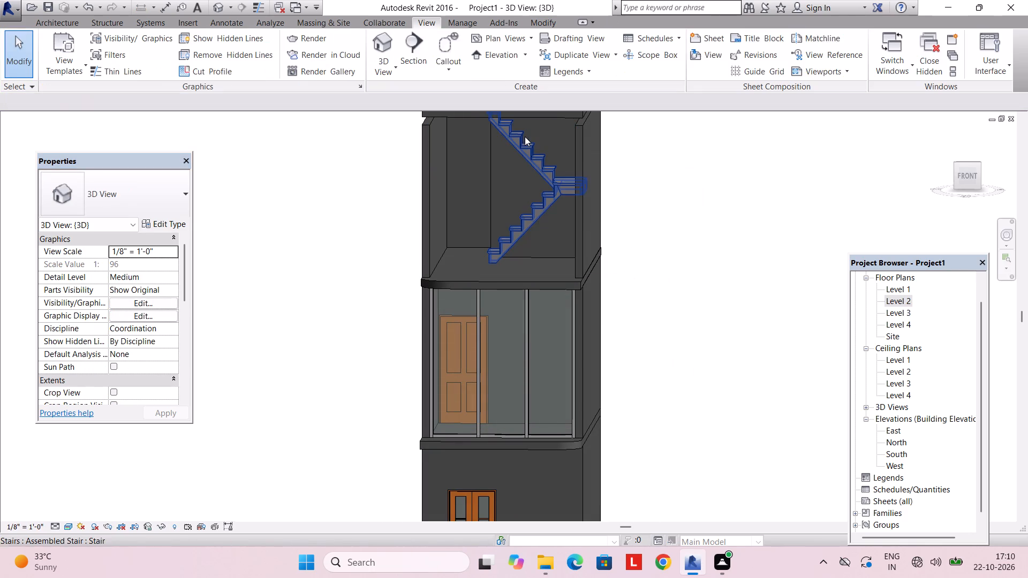
# Copy the Level 2 front Storefront curtain wall, paste it between the side walls on Level 3, and check it in 3D.
pyautogui.doubleClick(906, 311)
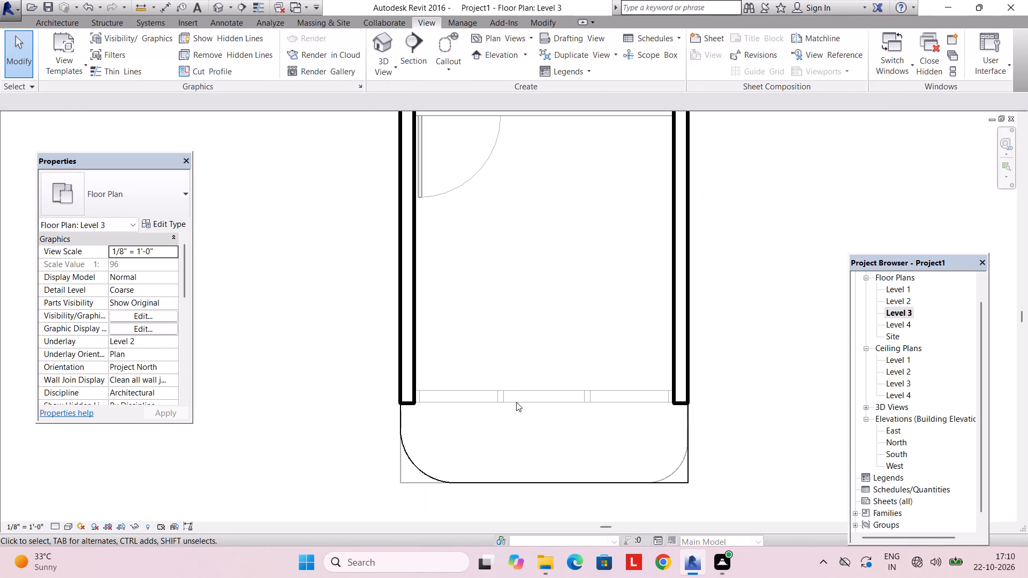
pyautogui.click(516, 389)
pyautogui.doubleClick(899, 301)
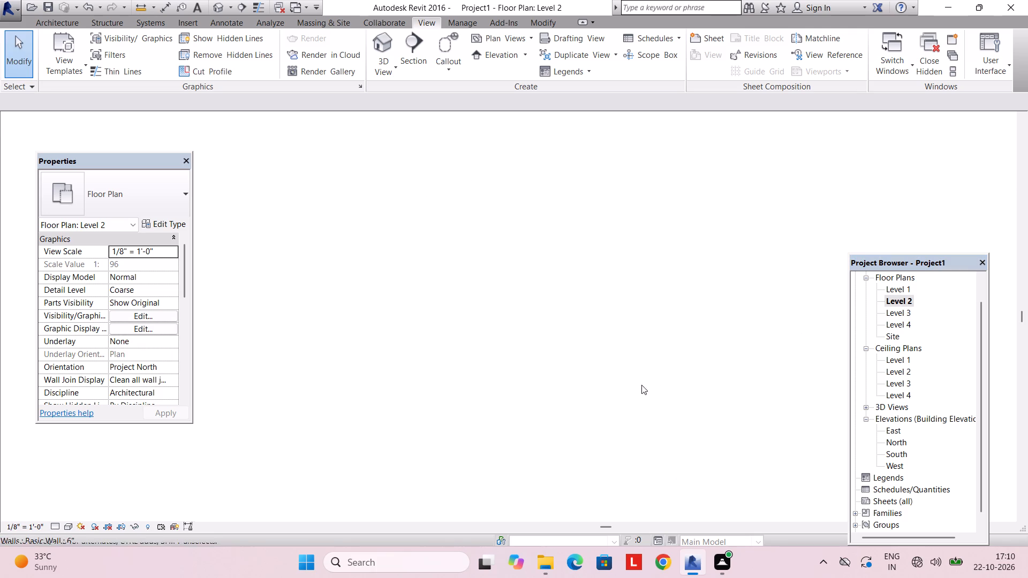
pyautogui.click(568, 389)
pyautogui.hotkey('ctrl', 'c')
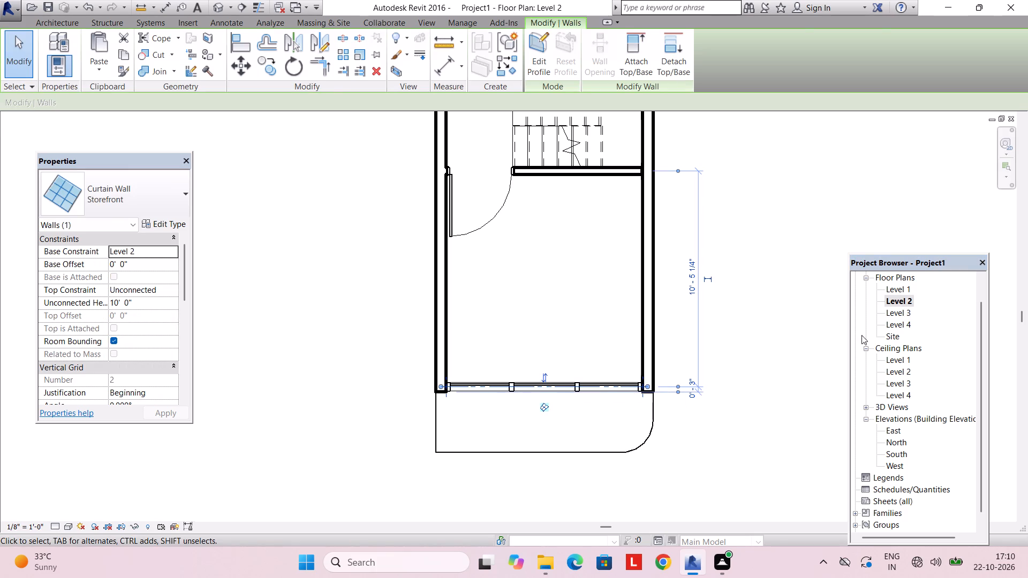
pyautogui.doubleClick(896, 313)
pyautogui.hotkey('ctrl', 'v')
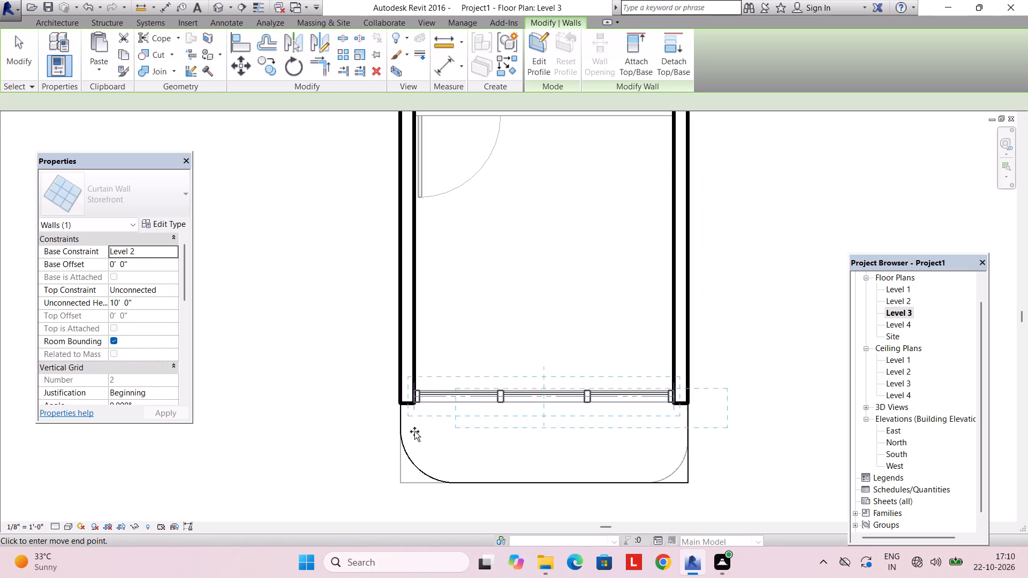
pyautogui.scroll(5, 430, 411)
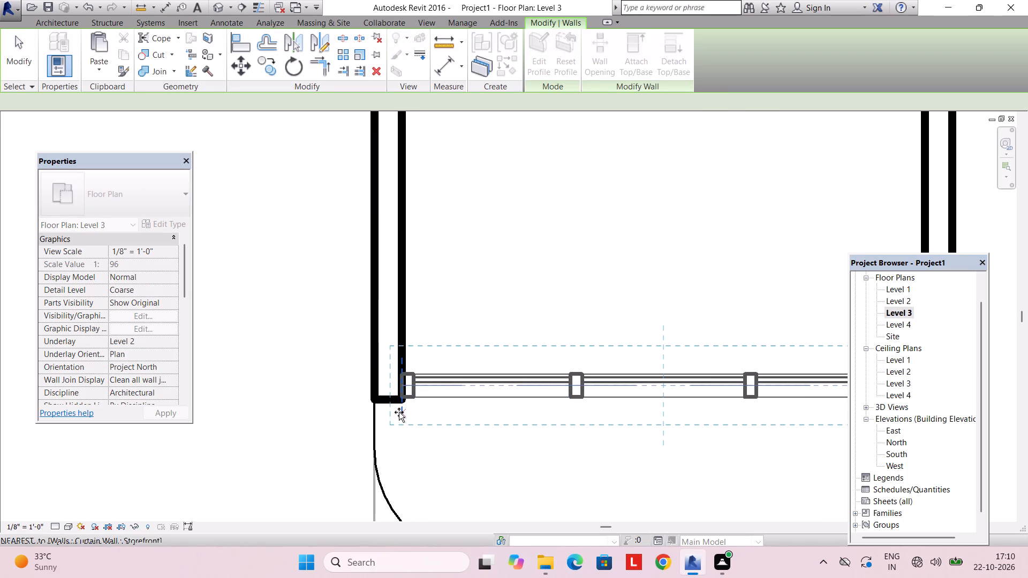
pyautogui.click(399, 412)
pyautogui.press('Escape')
pyautogui.press('Escape')
pyautogui.press('Escape')
pyautogui.scroll(-4, 445, 405)
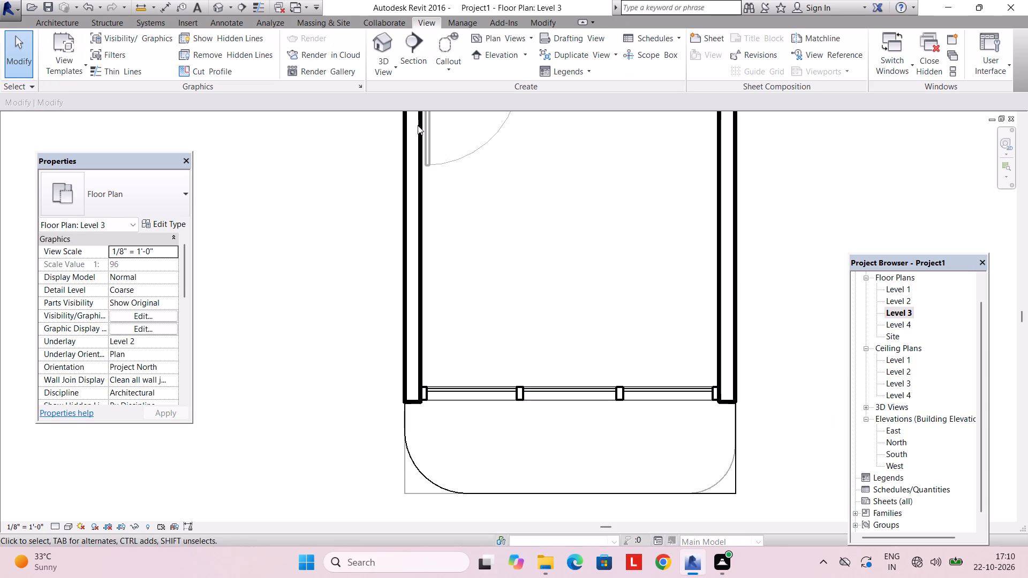
pyautogui.click(380, 60)
pyautogui.click(390, 81)
pyautogui.scroll(-2, 477, 242)
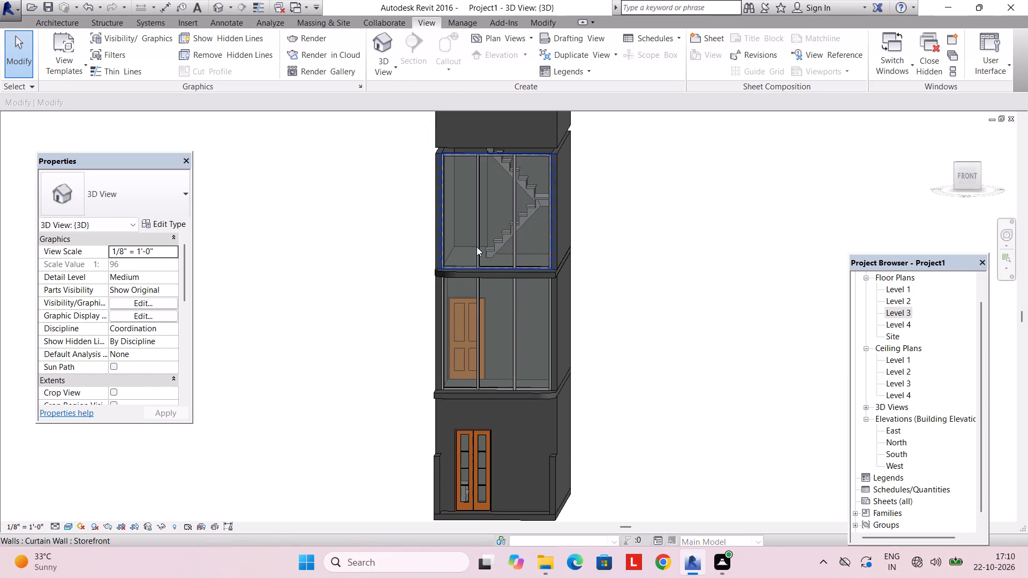
pyautogui.moveTo(477, 247); pyautogui.dragTo(510, 229, button='middle')
# On Level 4, create a 6" floor with a rectangular boundary along the outer wall faces, about 22'-6" long, excluding the balcony.
pyautogui.doubleClick(909, 321)
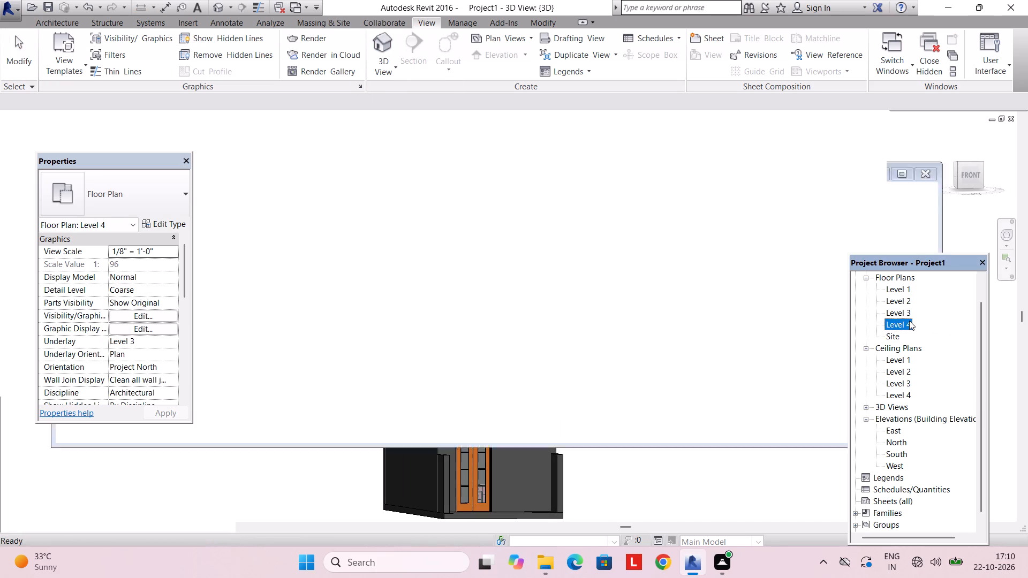
pyautogui.click(73, 27)
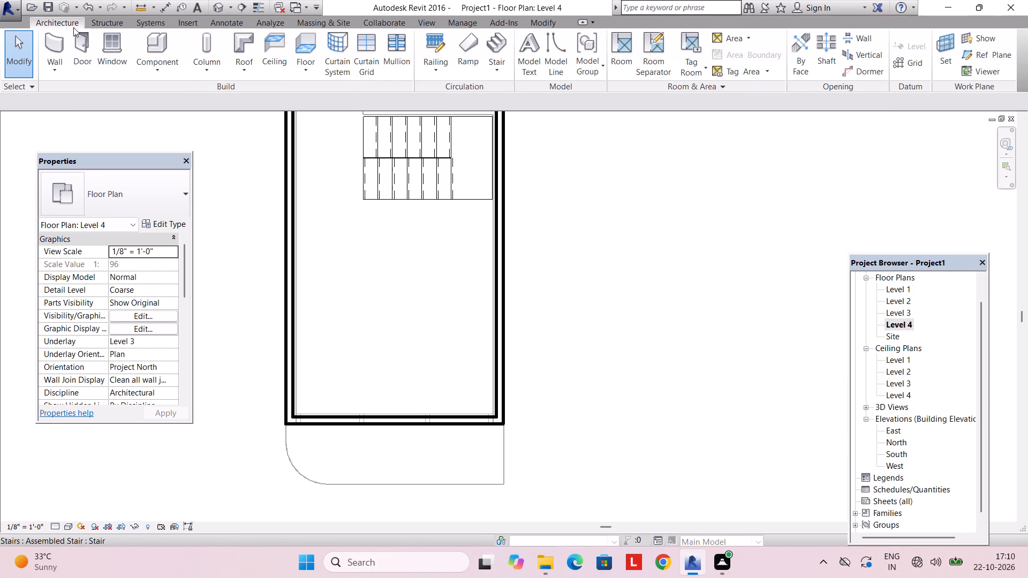
pyautogui.scroll(-1, 362, 243)
pyautogui.moveTo(362, 254); pyautogui.dragTo(354, 310, button='middle')
pyautogui.click(315, 51)
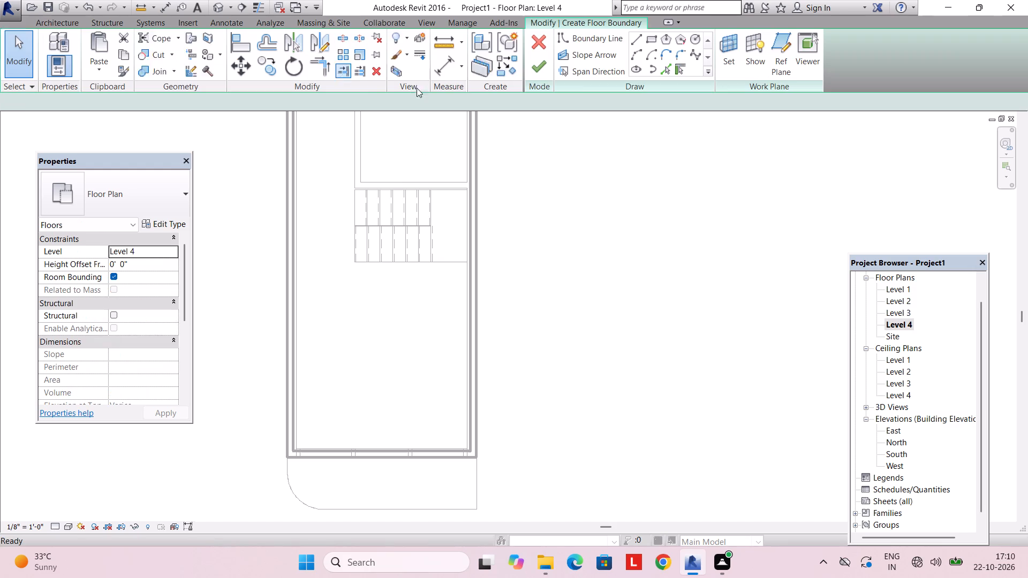
pyautogui.click(652, 42)
pyautogui.scroll(-3, 427, 207)
pyautogui.moveTo(381, 202); pyautogui.dragTo(379, 296, button='middle')
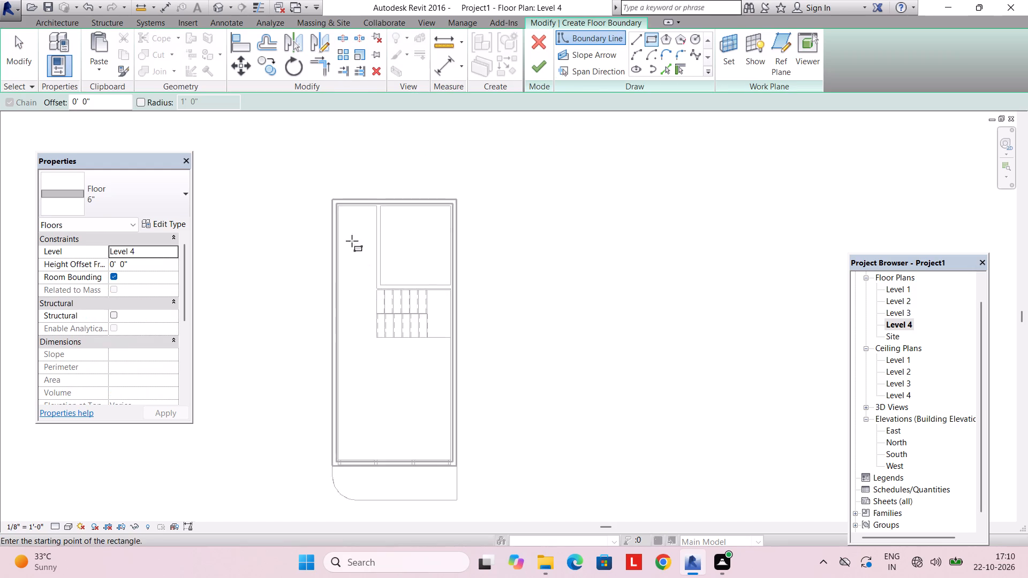
pyautogui.scroll(2, 337, 210)
pyautogui.click(331, 197)
pyautogui.moveTo(415, 389); pyautogui.dragTo(368, 234, button='middle')
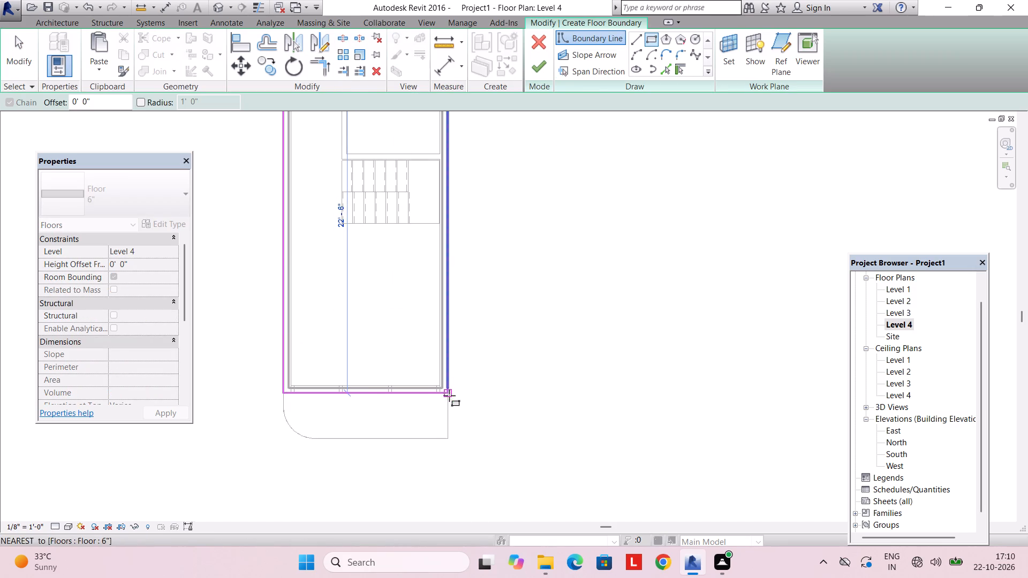
pyautogui.click(449, 393)
pyautogui.click(538, 77)
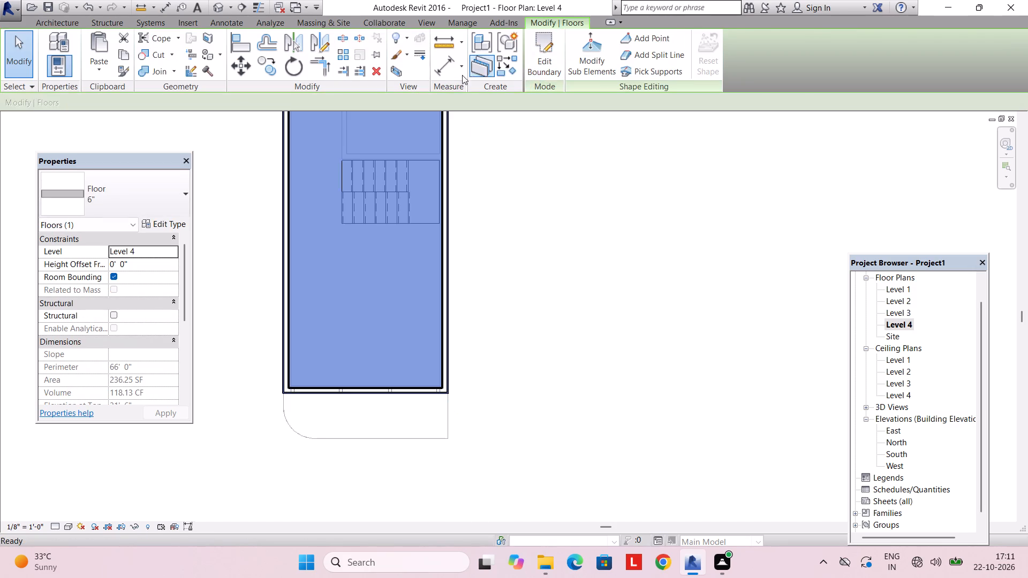
pyautogui.press('Escape')
# In the 3D view, set the unconnected height of all four Level 4 4" walls to 3'.
pyautogui.click(421, 19)
pyautogui.click(395, 36)
pyautogui.scroll(1, 482, 256)
pyautogui.moveTo(482, 256); pyautogui.dragTo(492, 314, button='middle')
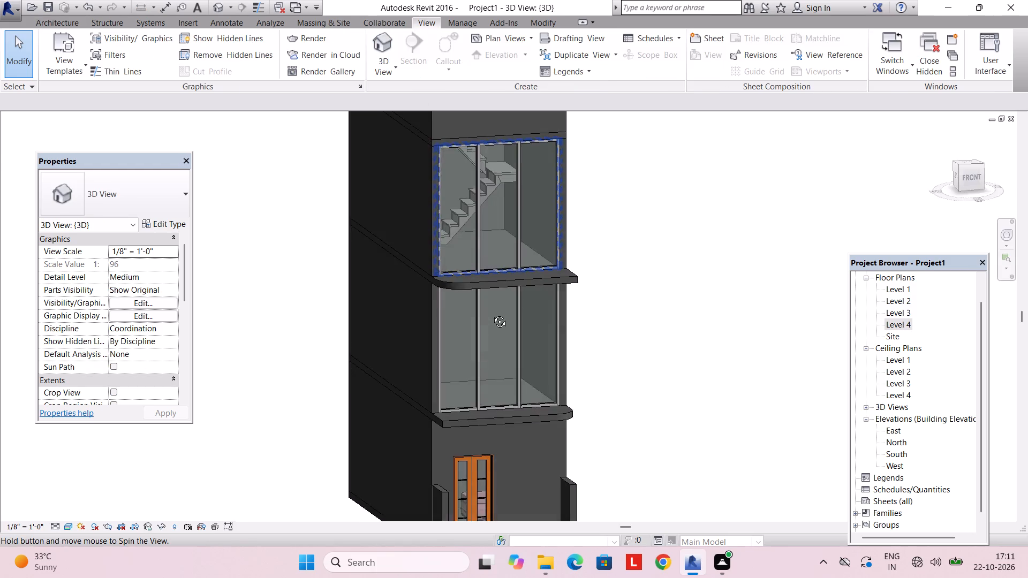
pyautogui.moveTo(492, 314); pyautogui.dragTo(510, 382, button='middle')
pyautogui.moveTo(467, 326); pyautogui.dragTo(441, 285, button='middle')
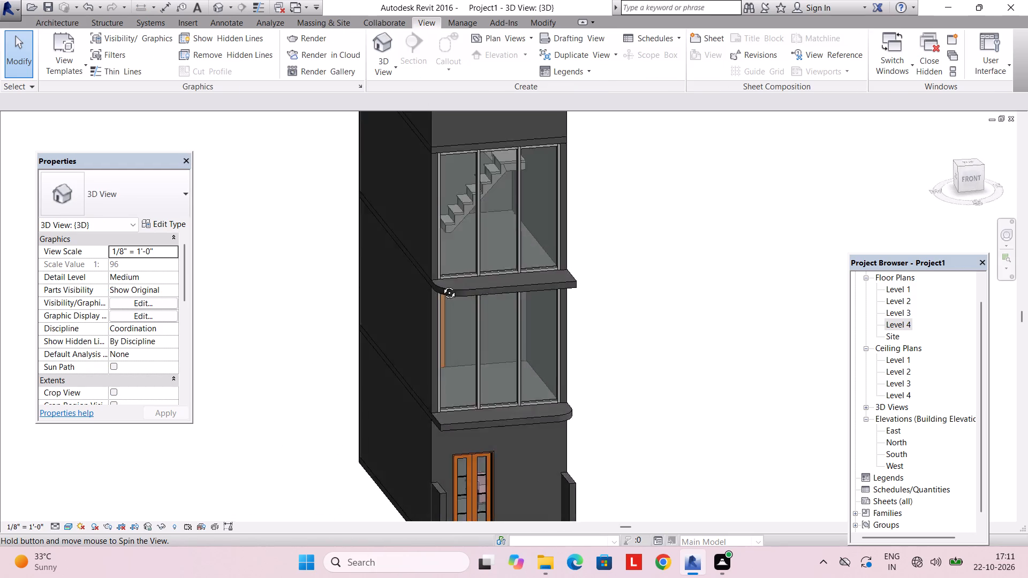
pyautogui.moveTo(441, 285); pyautogui.dragTo(427, 265, button='middle')
pyautogui.scroll(-5, 427, 265)
pyautogui.keyDown('shift'); pyautogui.moveTo(503, 272); pyautogui.dragTo(458, 272, button='middle'); pyautogui.keyUp('shift')
pyautogui.scroll(-1, 457, 237)
pyautogui.moveTo(457, 237); pyautogui.dragTo(451, 303, button='middle')
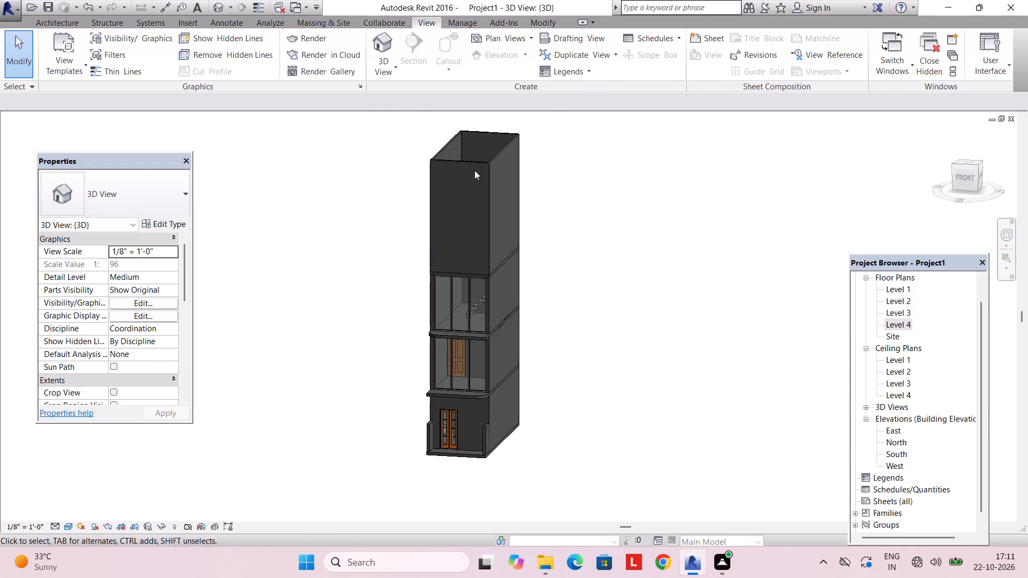
pyautogui.click(474, 170)
pyautogui.click(473, 163)
pyautogui.keyDown('ctrl'); pyautogui.click(447, 145); pyautogui.keyUp('ctrl')
pyautogui.keyDown('ctrl'); pyautogui.click(482, 135); pyautogui.keyUp('ctrl')
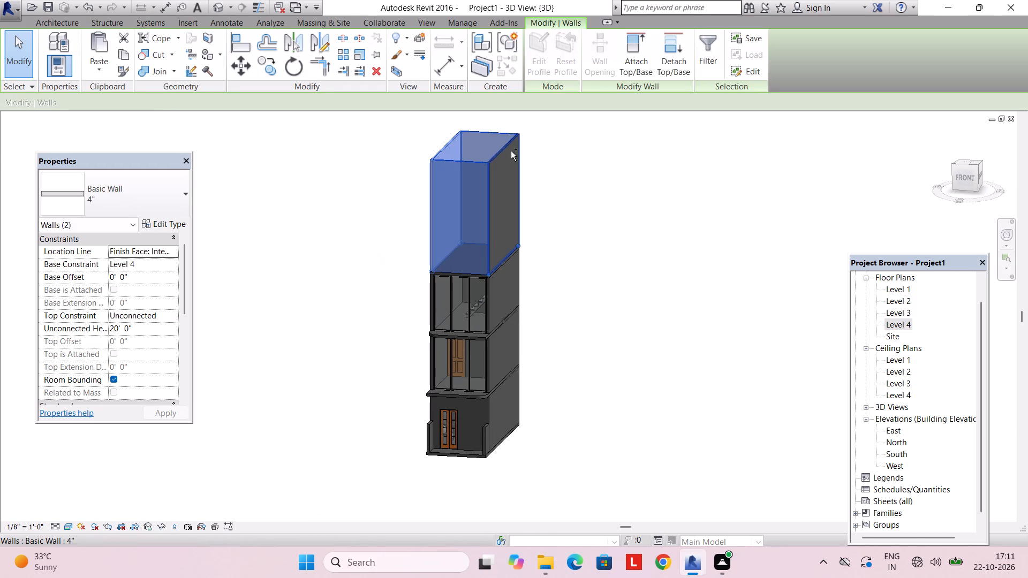
pyautogui.keyDown('ctrl'); pyautogui.click(511, 151); pyautogui.keyUp('ctrl')
pyautogui.keyDown('ctrl'); pyautogui.click(506, 149); pyautogui.keyUp('ctrl')
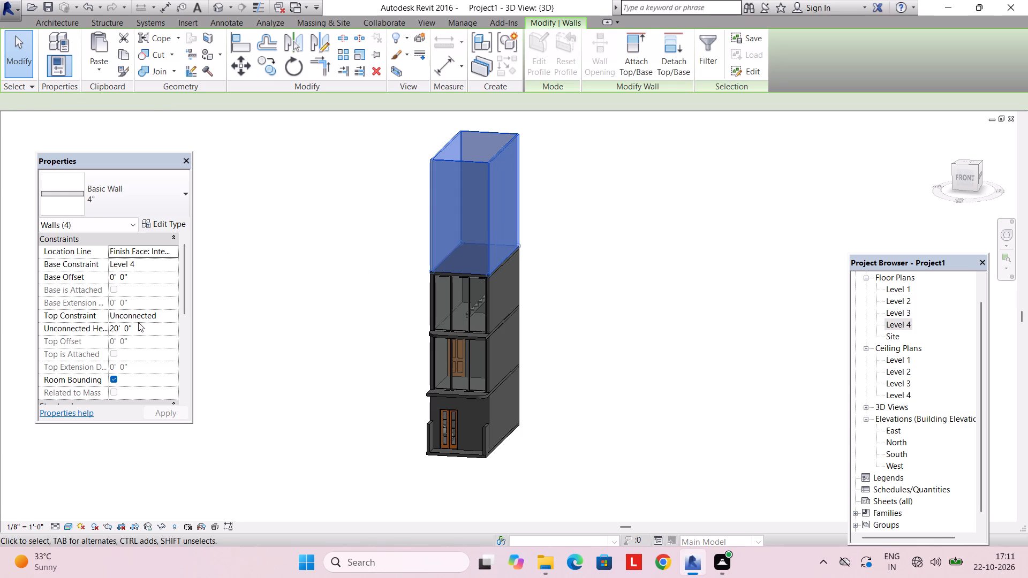
pyautogui.click(138, 322)
pyautogui.click(140, 326)
pyautogui.press('3')
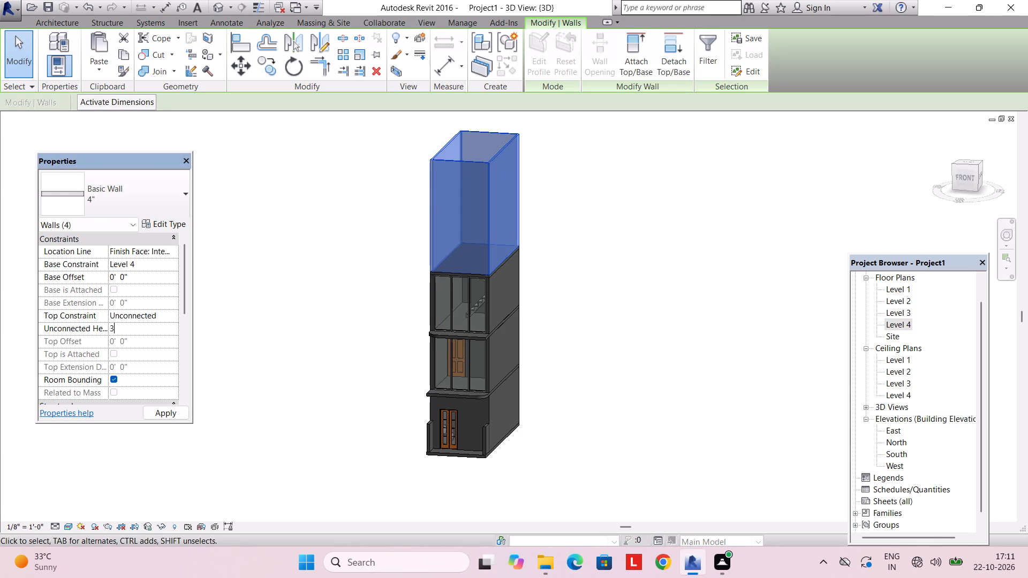
pyautogui.press("'")
pyautogui.press('Return')
pyautogui.press('Return')
pyautogui.press('Escape')
pyautogui.press('Escape')
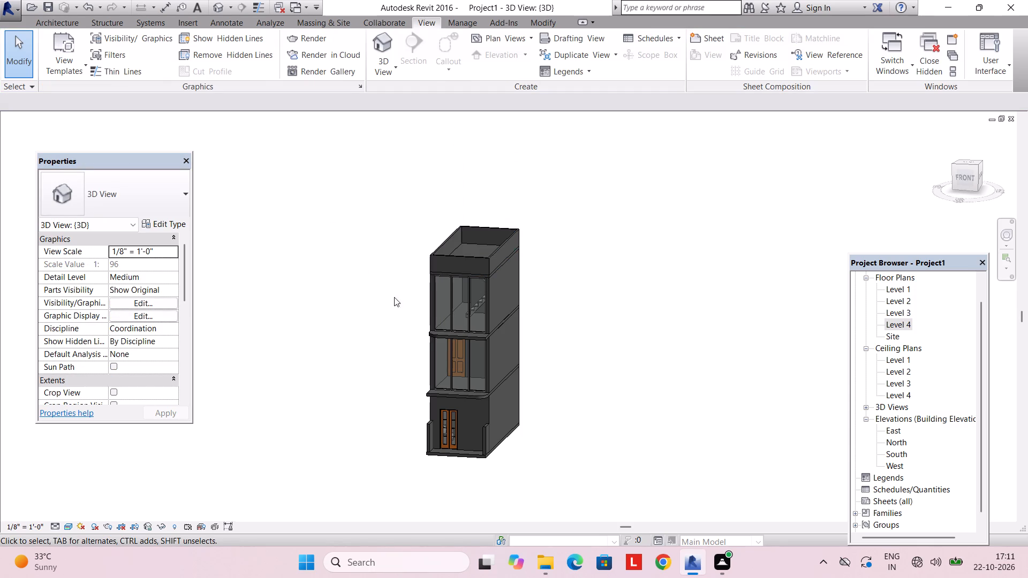
# Examine the front facade, parapet, curtain walls and balcony slabs in 3D from several angles.
pyautogui.keyDown('shift'); pyautogui.moveTo(413, 292); pyautogui.dragTo(441, 264, button='middle'); pyautogui.keyUp('shift')
pyautogui.scroll(3, 447, 270)
pyautogui.moveTo(451, 285); pyautogui.dragTo(445, 233, button='middle')
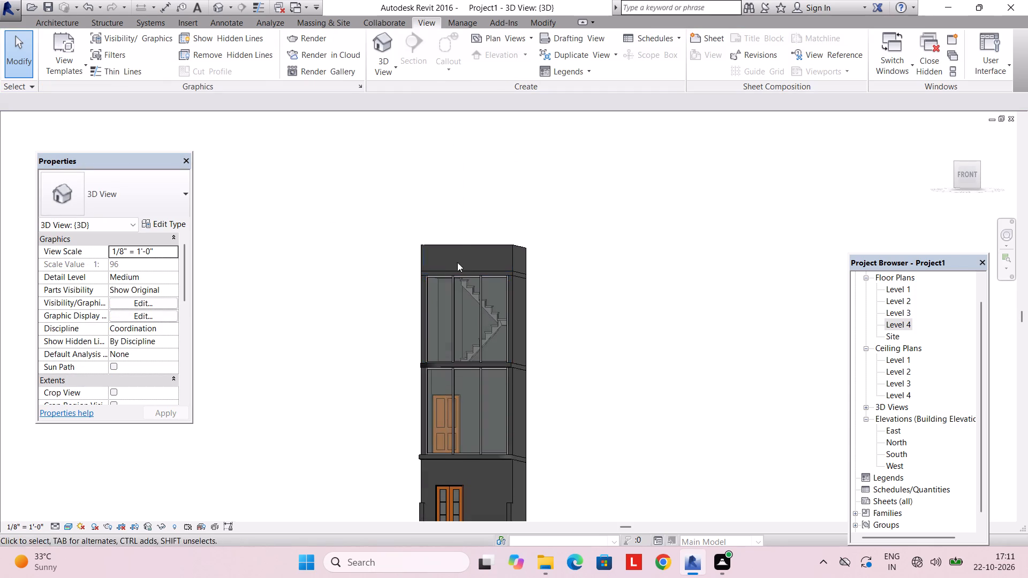
pyautogui.moveTo(457, 262); pyautogui.dragTo(470, 303, button='middle')
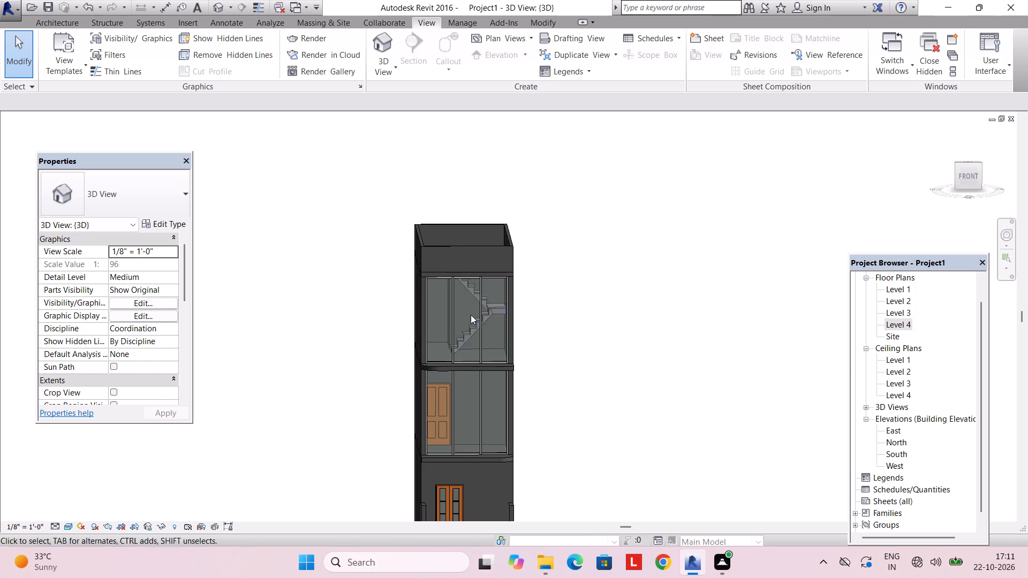
pyautogui.scroll(-2, 473, 326)
pyautogui.moveTo(466, 342); pyautogui.dragTo(442, 317, button='middle')
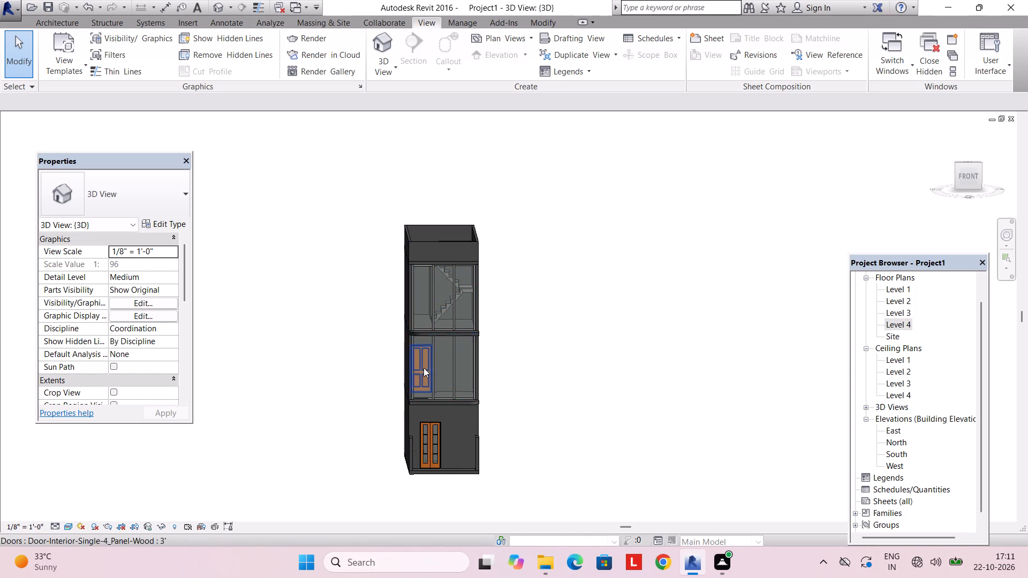
pyautogui.scroll(5, 425, 340)
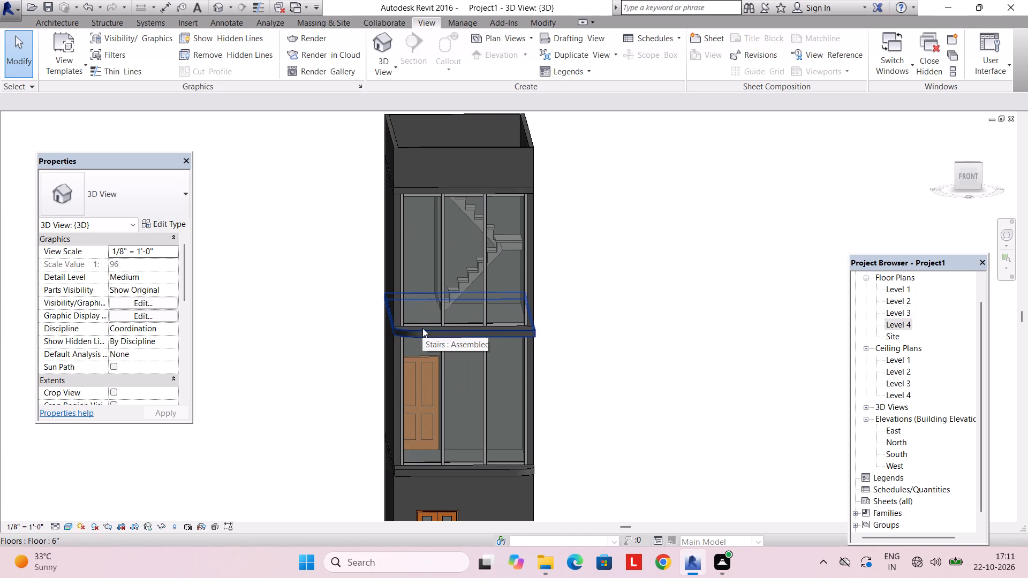
pyautogui.keyDown('shift'); pyautogui.moveTo(422, 328); pyautogui.dragTo(399, 300, button='middle'); pyautogui.keyUp('shift')
pyautogui.scroll(3, 408, 303)
pyautogui.moveTo(410, 306); pyautogui.dragTo(422, 327, button='middle')
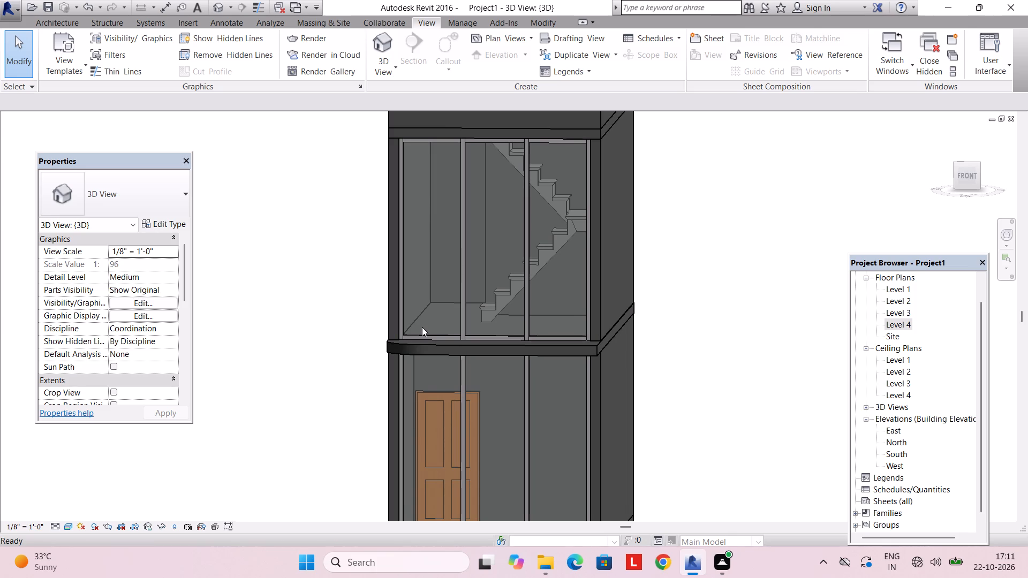
pyautogui.scroll(-3, 422, 327)
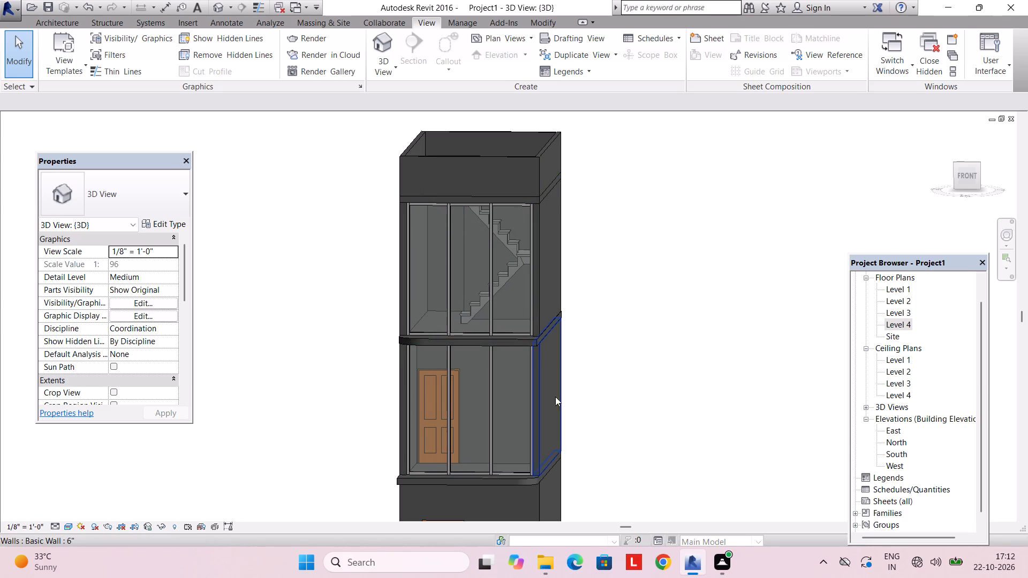
pyautogui.keyDown('shift'); pyautogui.moveTo(558, 336); pyautogui.dragTo(578, 434, button='middle'); pyautogui.keyUp('shift')
pyautogui.keyDown('shift'); pyautogui.moveTo(518, 368); pyautogui.dragTo(509, 427, button='middle'); pyautogui.keyUp('shift')
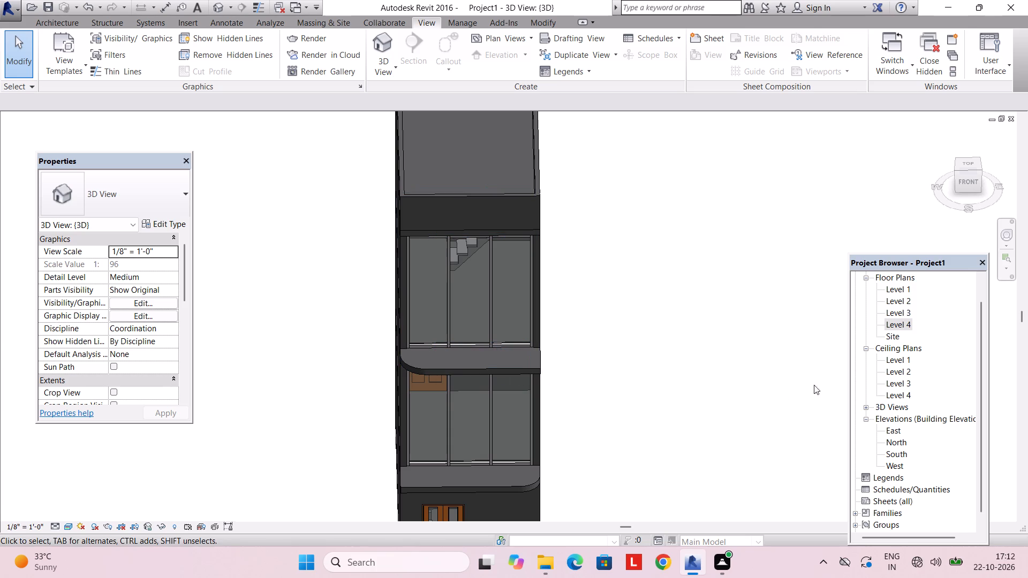
# In the Level 2 floor plan, start the Wall tool with the Basic Wall 4" type.
pyautogui.doubleClick(893, 298)
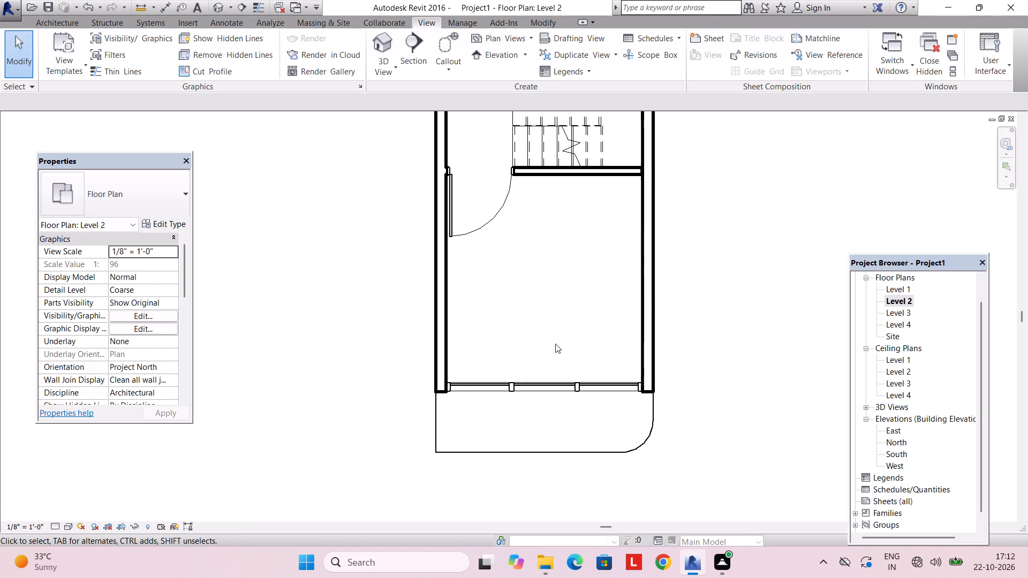
pyautogui.scroll(-1, 534, 345)
pyautogui.moveTo(502, 360); pyautogui.dragTo(502, 350, button='middle')
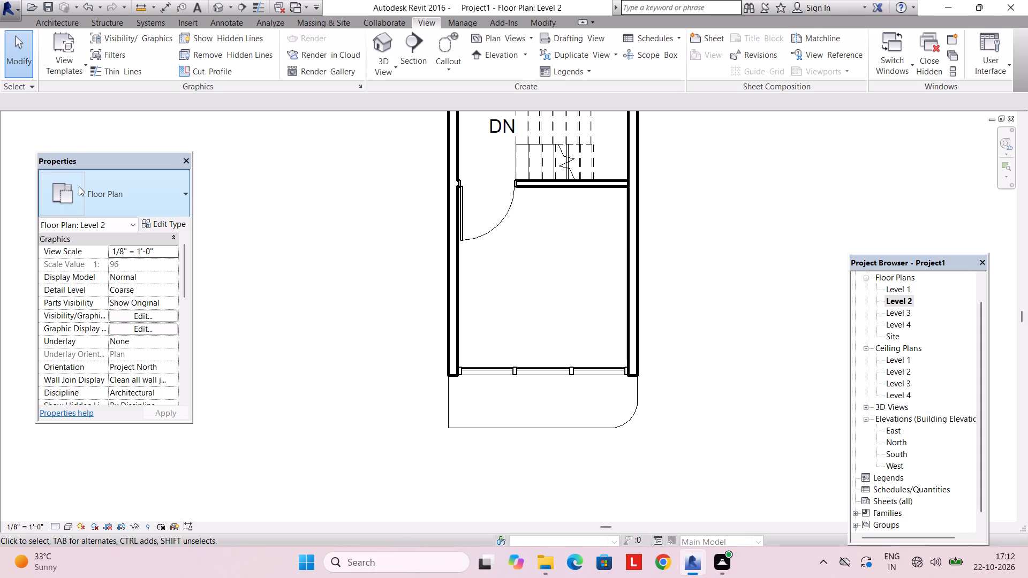
pyautogui.click(43, 24)
pyautogui.click(48, 45)
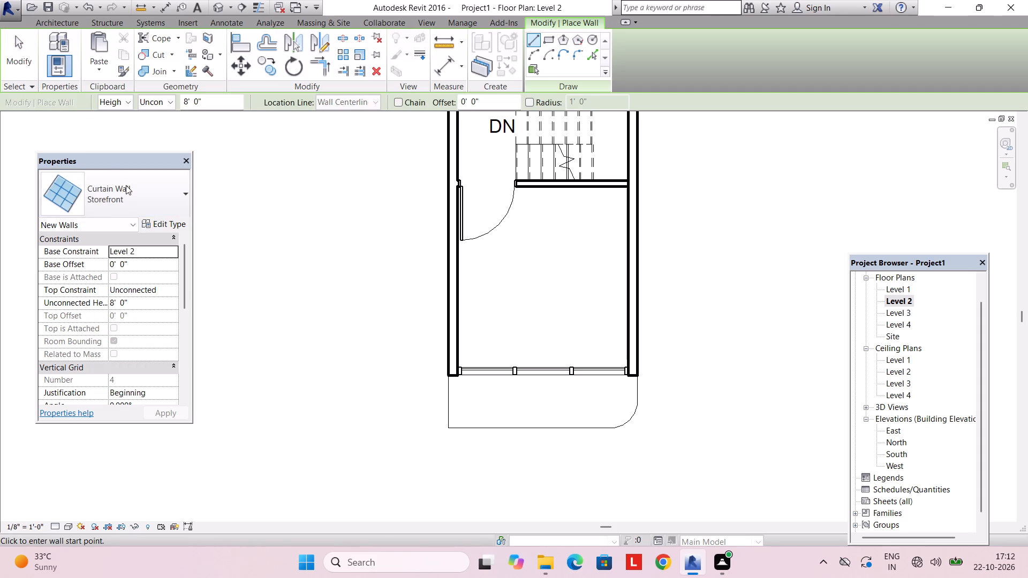
pyautogui.click(126, 185)
pyautogui.scroll(15, 117, 259)
pyautogui.scroll(9, 114, 267)
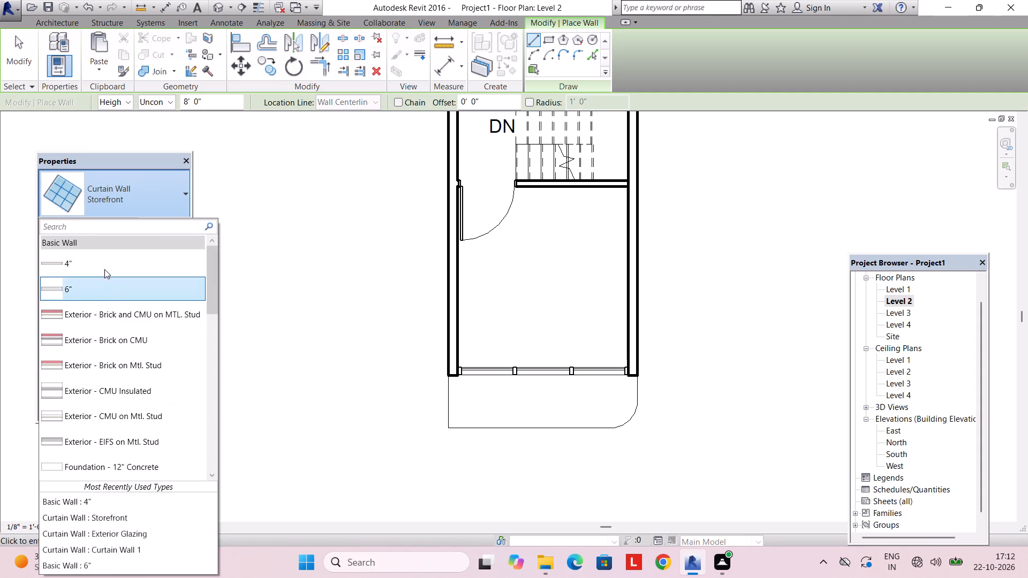
pyautogui.click(104, 267)
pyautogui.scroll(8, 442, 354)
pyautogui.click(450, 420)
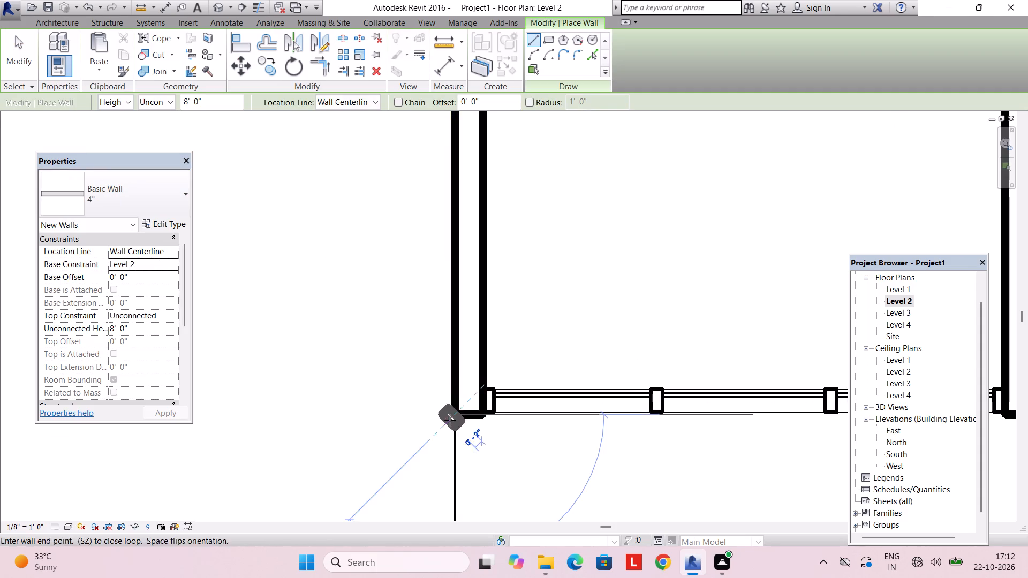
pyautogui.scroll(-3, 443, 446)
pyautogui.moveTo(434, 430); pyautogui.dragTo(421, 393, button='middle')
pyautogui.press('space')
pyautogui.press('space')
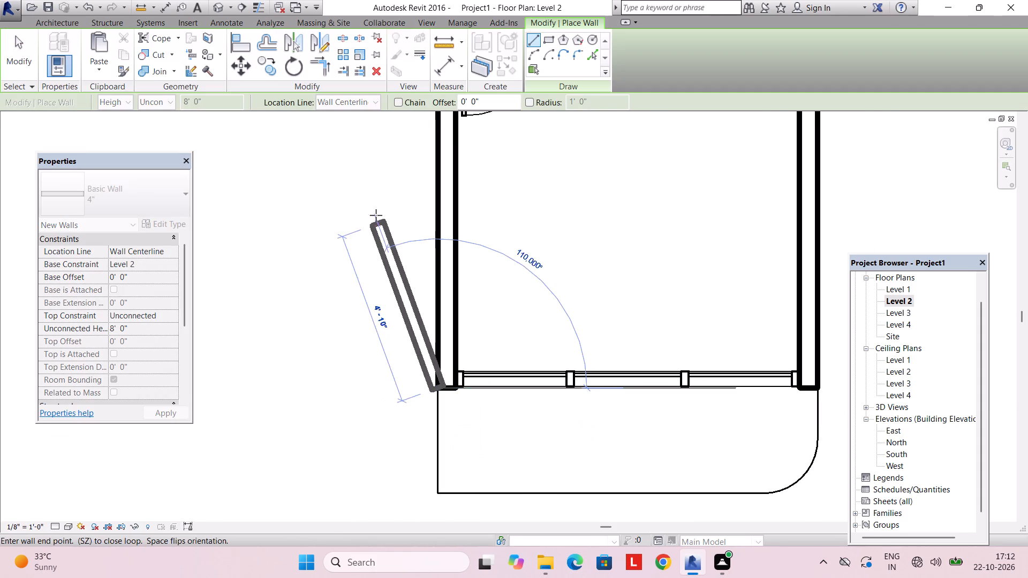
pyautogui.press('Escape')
# Draw a 4" wall about 2'-11" long along the Level 2 balcony's west edge, using the Finish Face: Exterior location line.
pyautogui.click(361, 109)
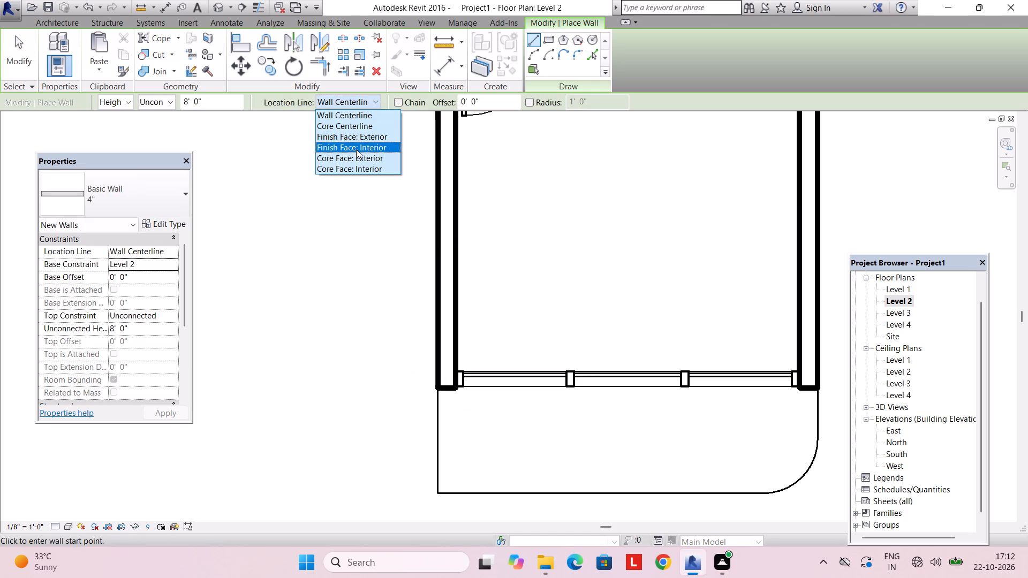
pyautogui.click(357, 142)
pyautogui.click(437, 390)
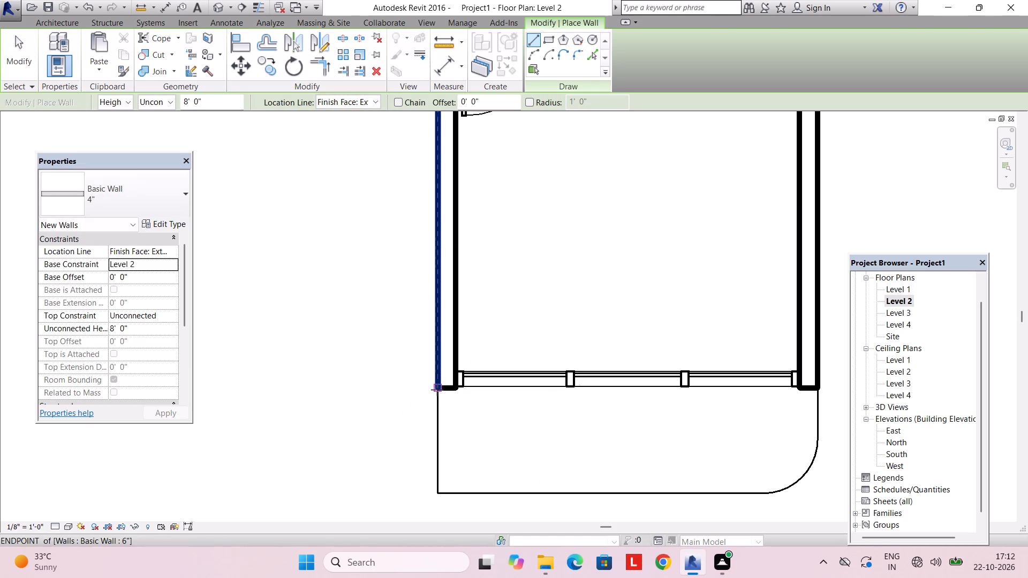
pyautogui.press('space')
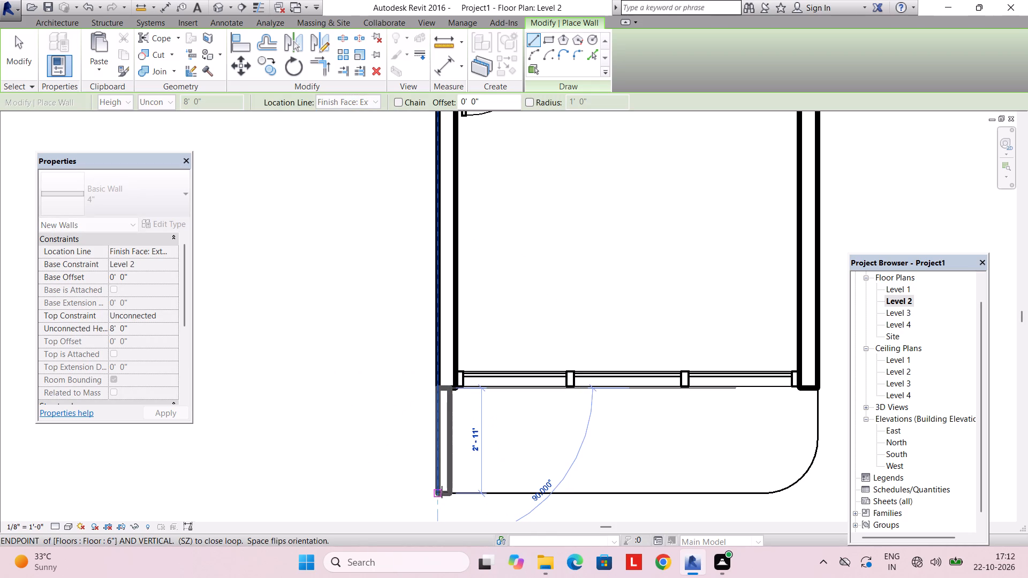
pyautogui.click(442, 492)
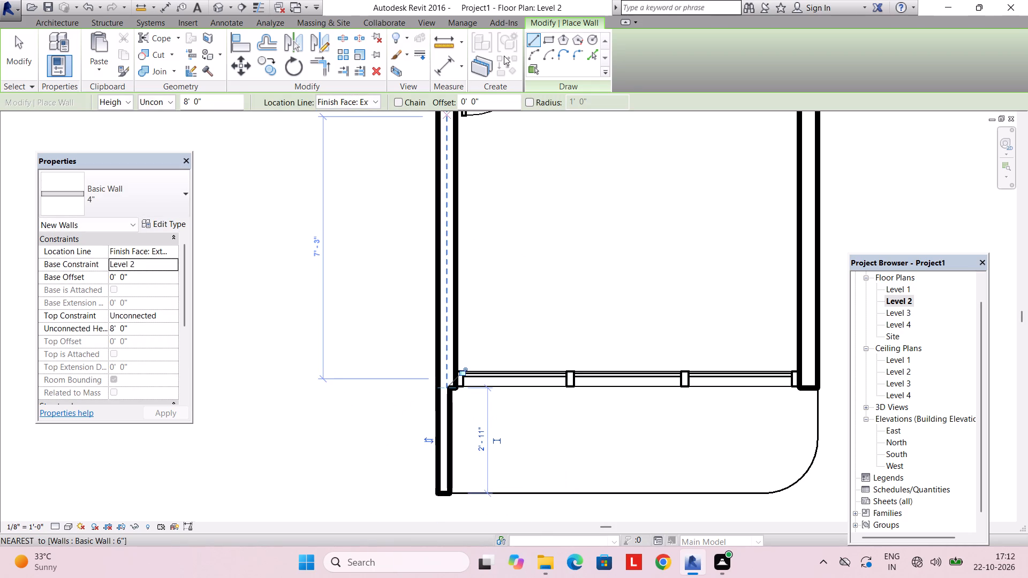
pyautogui.press('Escape')
pyautogui.press('Escape')
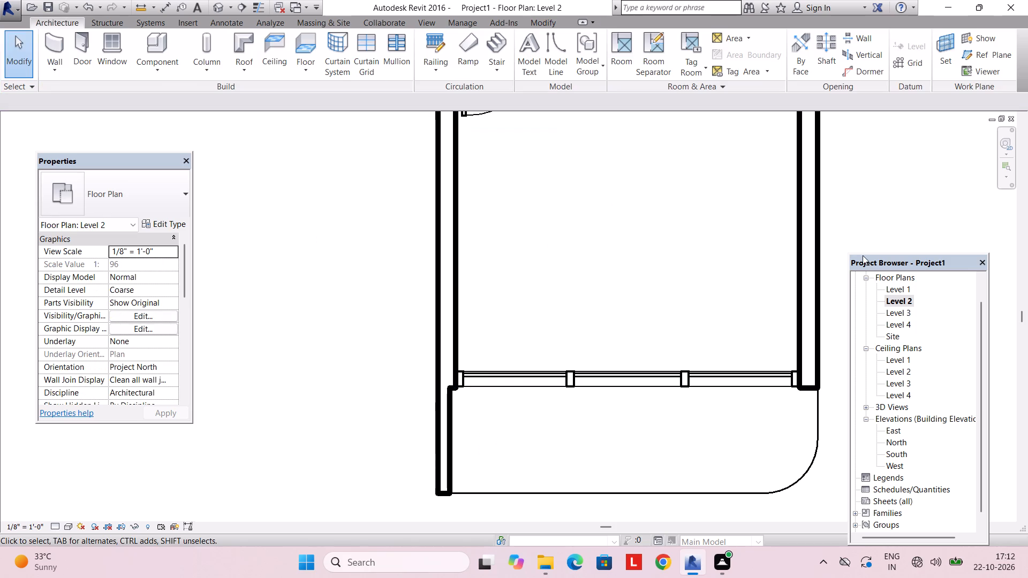
# In the Level 3 floor plan, draw a 4" wall about 3'-0" long along the balcony's east edge.
pyautogui.doubleClick(897, 308)
pyautogui.scroll(-3, 698, 301)
pyautogui.moveTo(691, 298); pyautogui.dragTo(595, 316, button='middle')
pyautogui.click(49, 26)
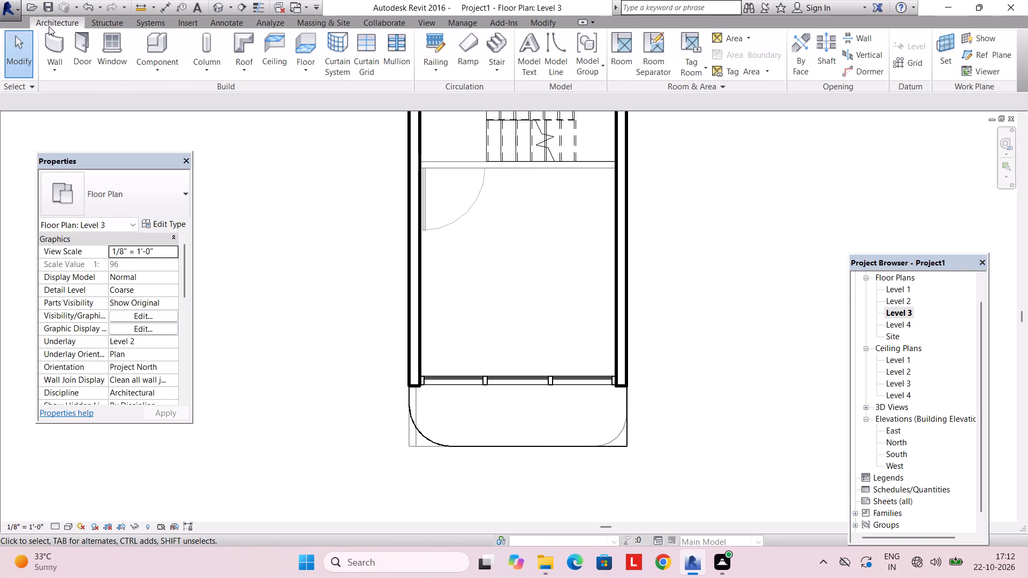
pyautogui.click(50, 44)
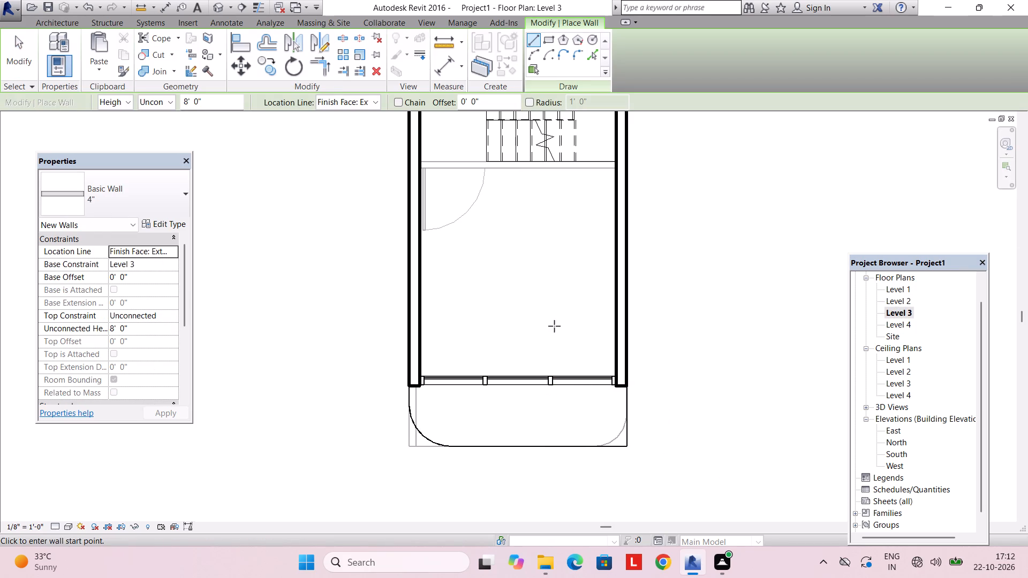
pyautogui.moveTo(628, 386); pyautogui.dragTo(628, 394)
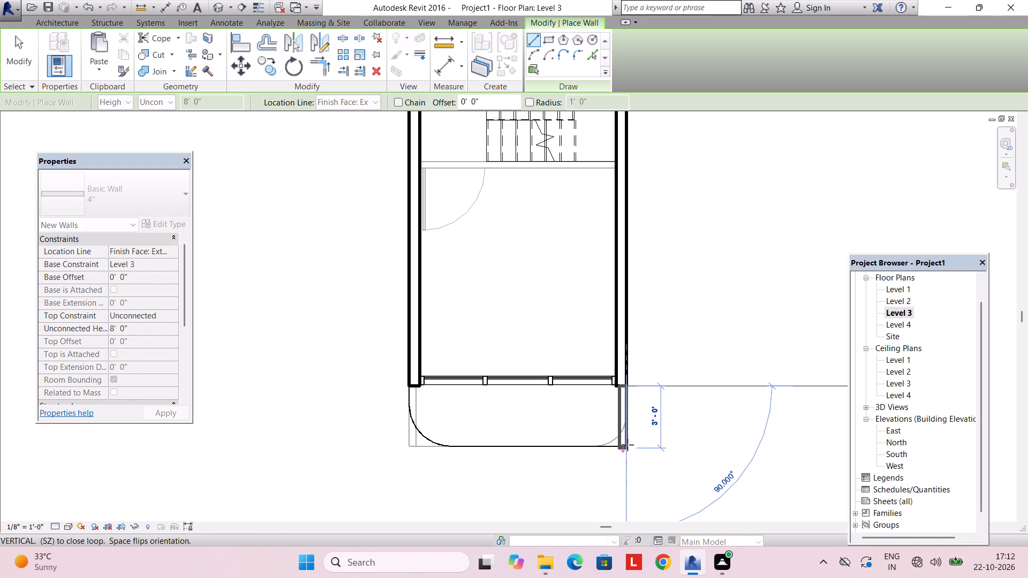
pyautogui.click(628, 448)
pyautogui.press('Escape')
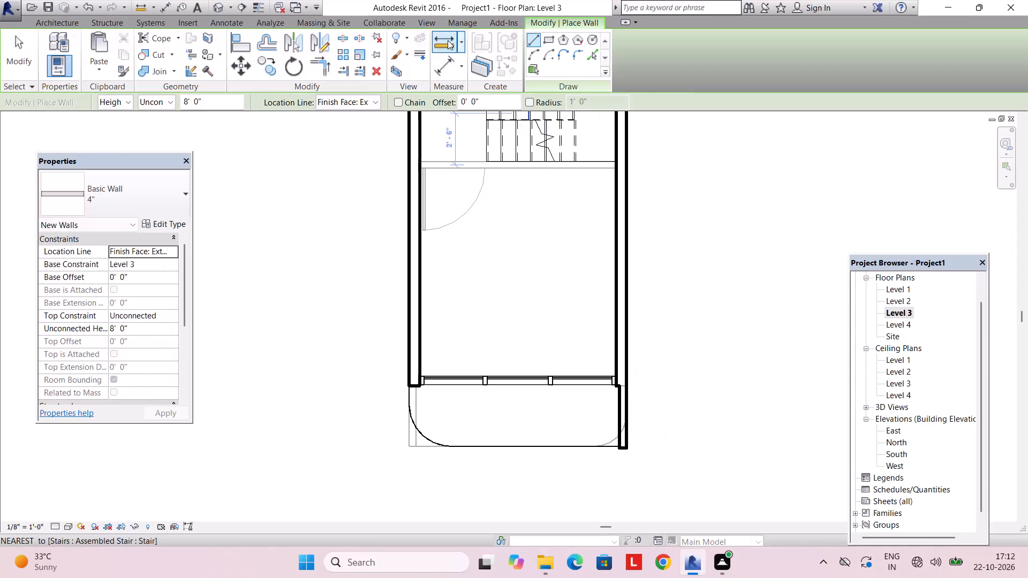
pyautogui.press('Escape')
# In the 3D view, set the unconnected height of the Level 2 and Level 3 balcony side walls to 3'.
pyautogui.click(429, 27)
pyautogui.click(380, 50)
pyautogui.moveTo(462, 222); pyautogui.dragTo(435, 209, button='middle')
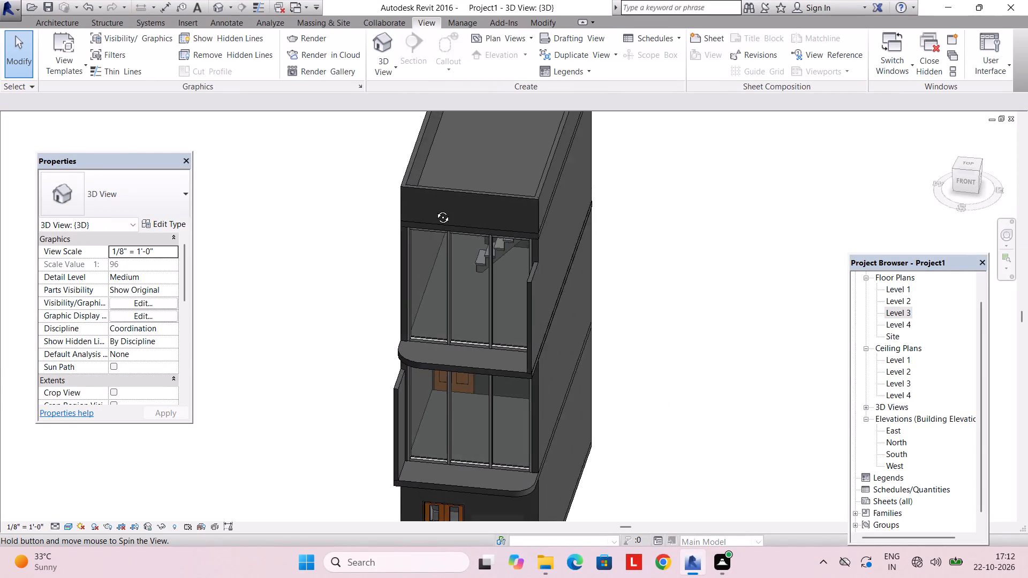
pyautogui.moveTo(435, 209); pyautogui.dragTo(520, 199, button='middle')
pyautogui.click(428, 400)
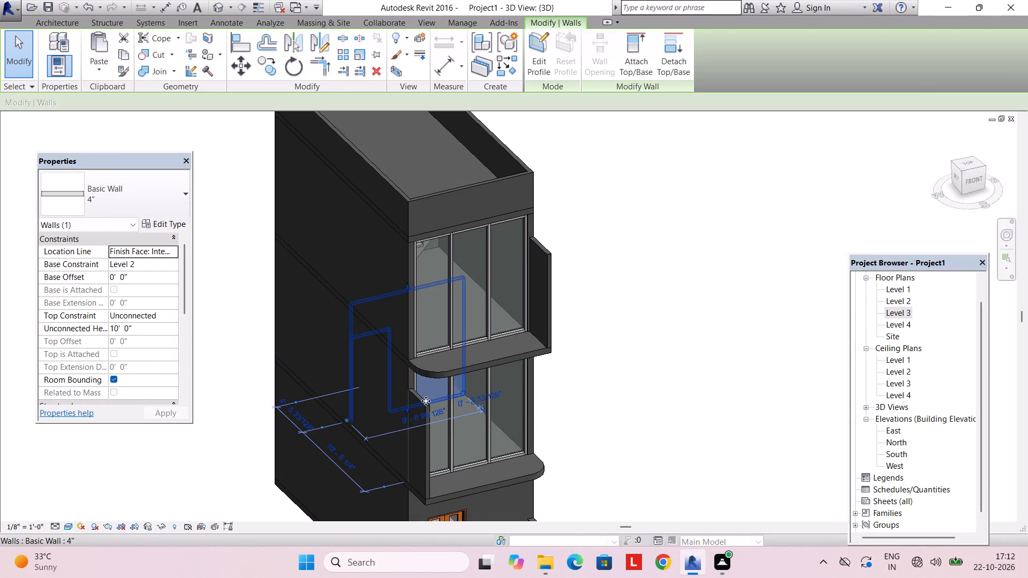
pyautogui.press('Escape')
pyautogui.keyDown('ctrl'); pyautogui.click(424, 404); pyautogui.keyUp('ctrl')
pyautogui.keyDown('ctrl'); pyautogui.click(548, 257); pyautogui.keyUp('ctrl')
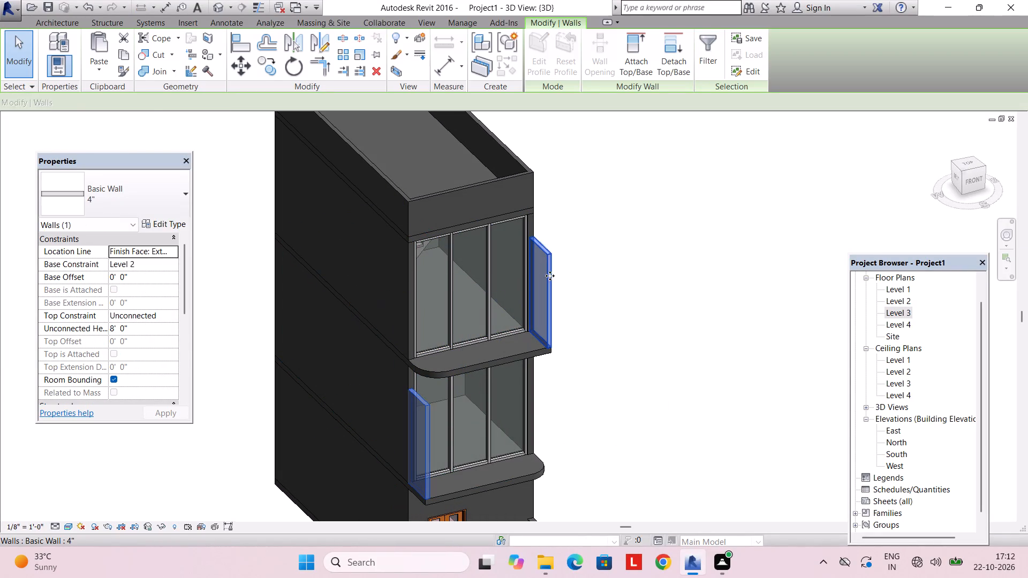
pyautogui.click(160, 328)
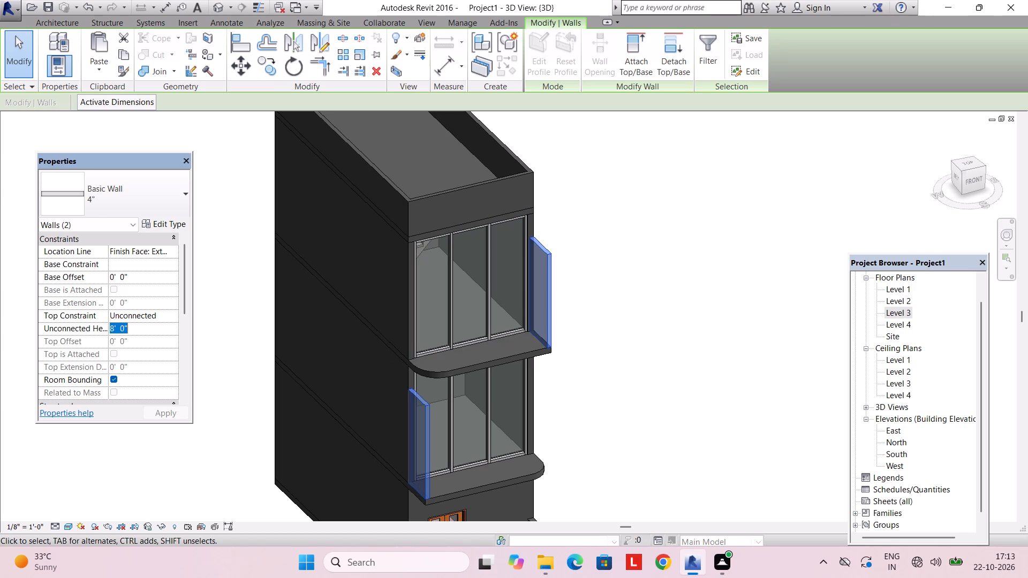
pyautogui.write("3'")
pyautogui.press('Return')
pyautogui.press('Return')
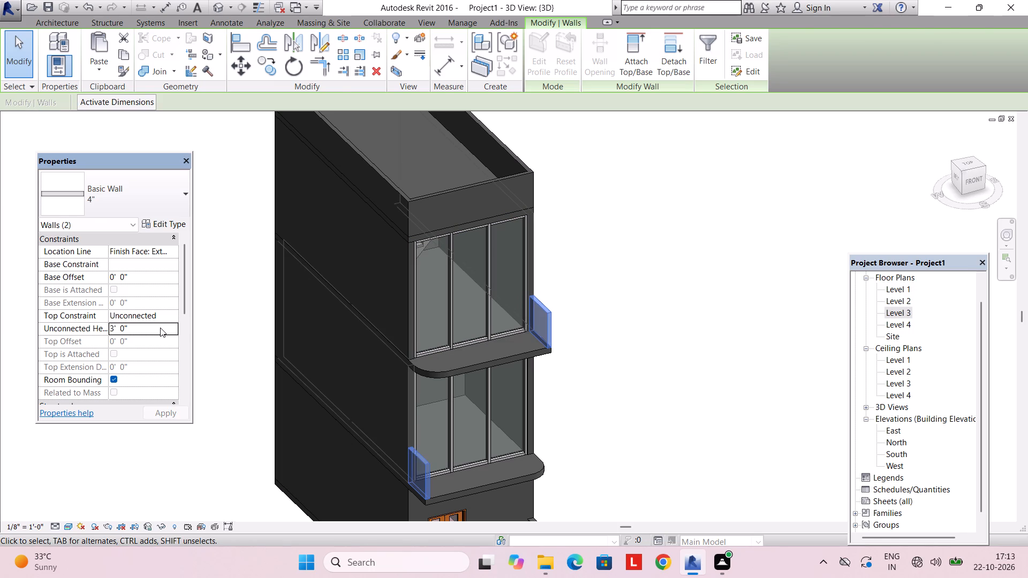
pyautogui.press('Escape')
pyautogui.press('Escape')
# In the Level 2 floor plan, edit the 6" floor's boundary and delete the rounded arc at the balcony's southeast corner.
pyautogui.scroll(-3, 454, 386)
pyautogui.keyDown('shift'); pyautogui.moveTo(454, 386); pyautogui.dragTo(387, 278, button='middle'); pyautogui.keyUp('shift')
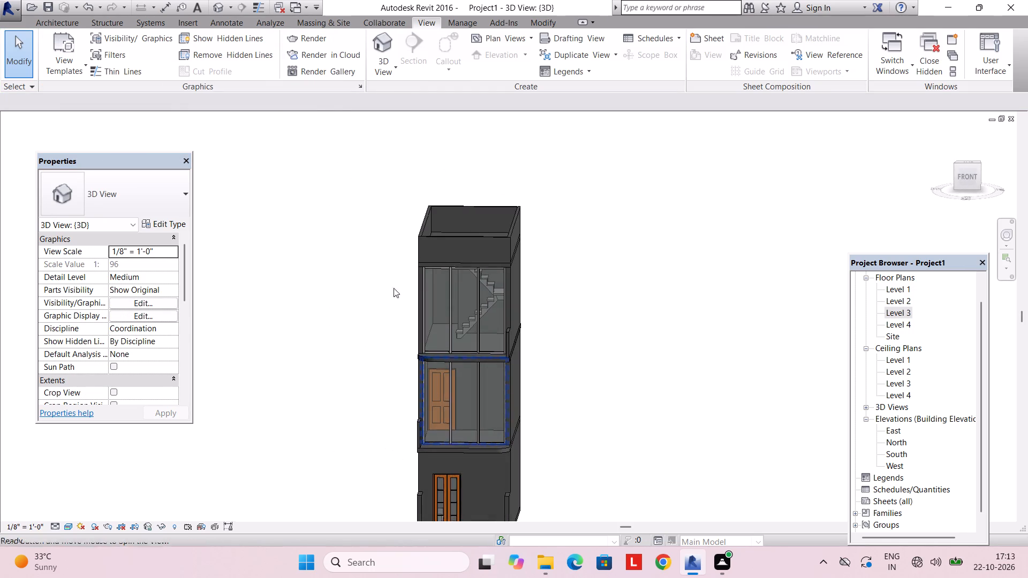
pyautogui.scroll(2, 430, 342)
pyautogui.keyDown('shift'); pyautogui.middleClick(432, 331); pyautogui.keyUp('shift')
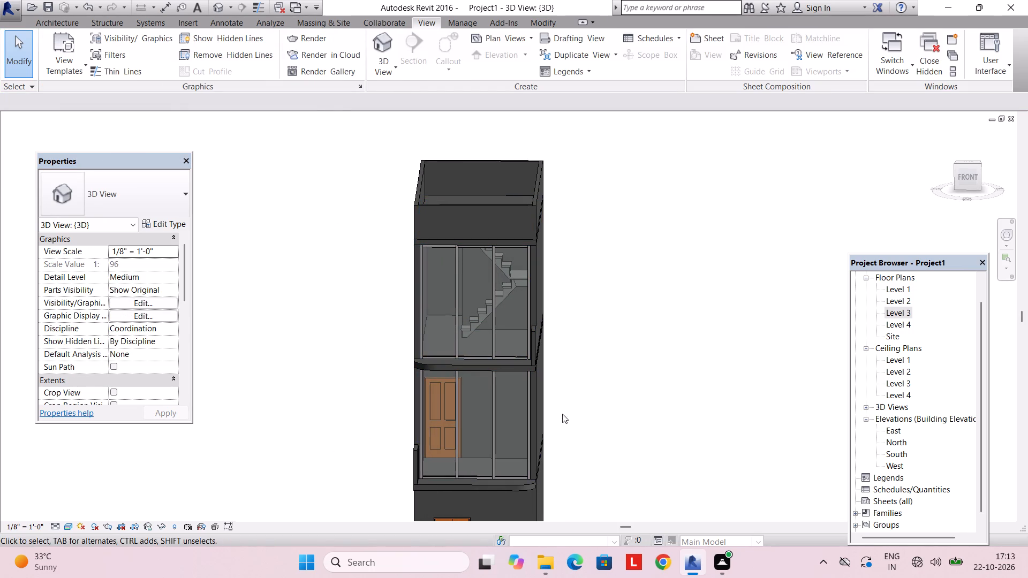
pyautogui.moveTo(391, 461); pyautogui.dragTo(378, 396, button='middle')
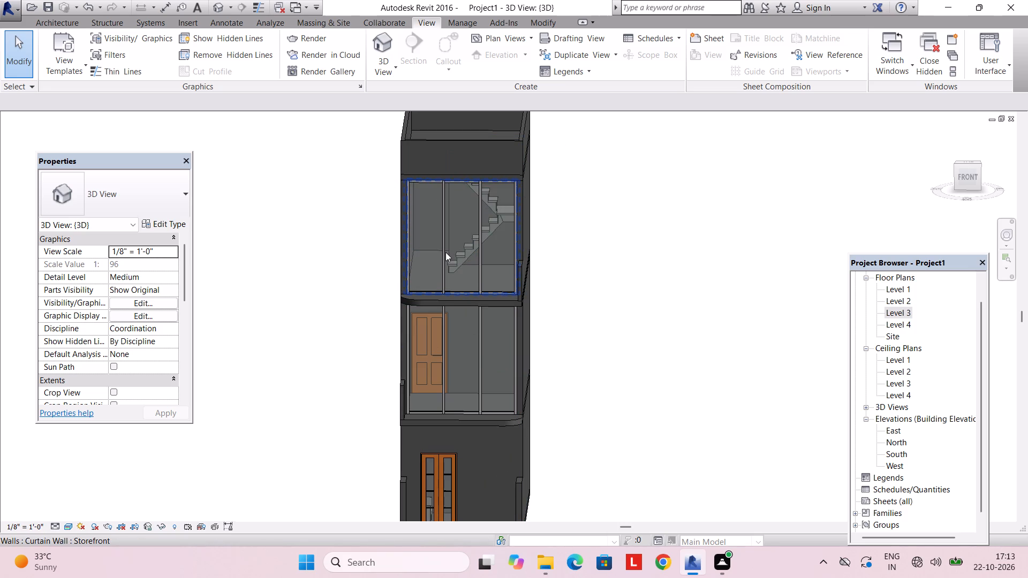
pyautogui.doubleClick(907, 300)
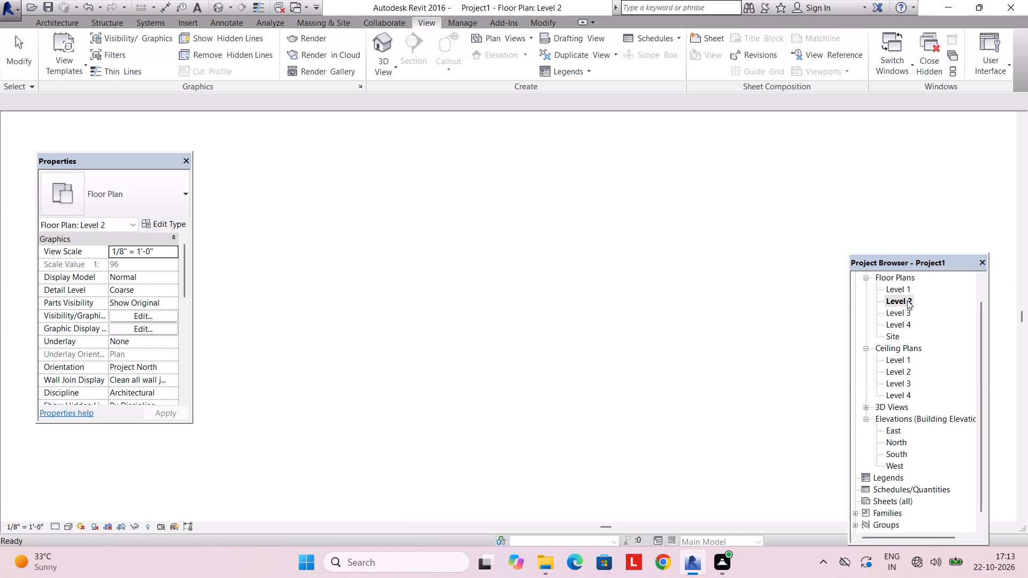
pyautogui.scroll(-3, 769, 361)
pyautogui.moveTo(763, 363); pyautogui.dragTo(653, 380, button='middle')
pyautogui.click(689, 438)
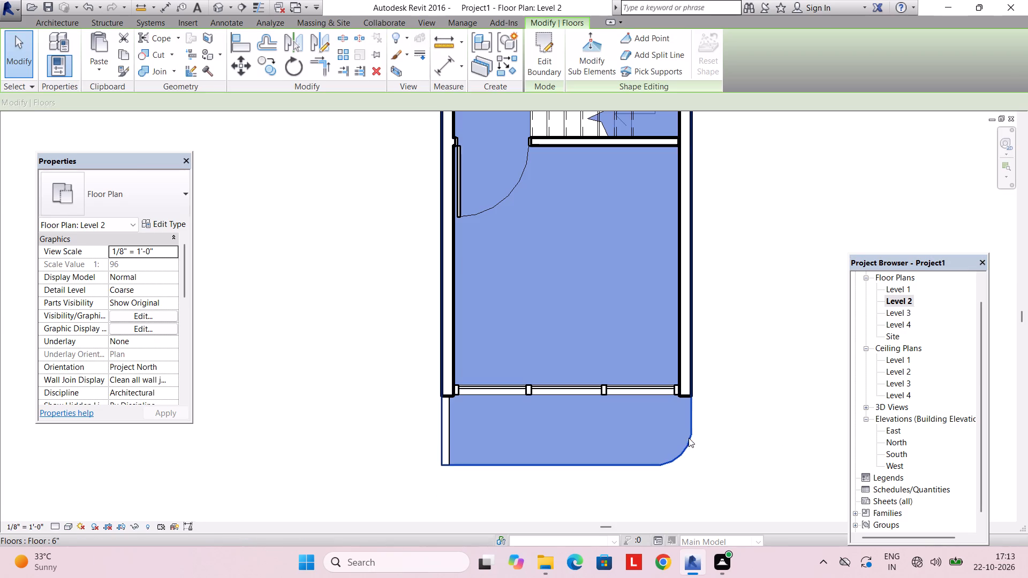
pyautogui.click(538, 47)
pyautogui.moveTo(600, 296); pyautogui.dragTo(533, 225, button='middle')
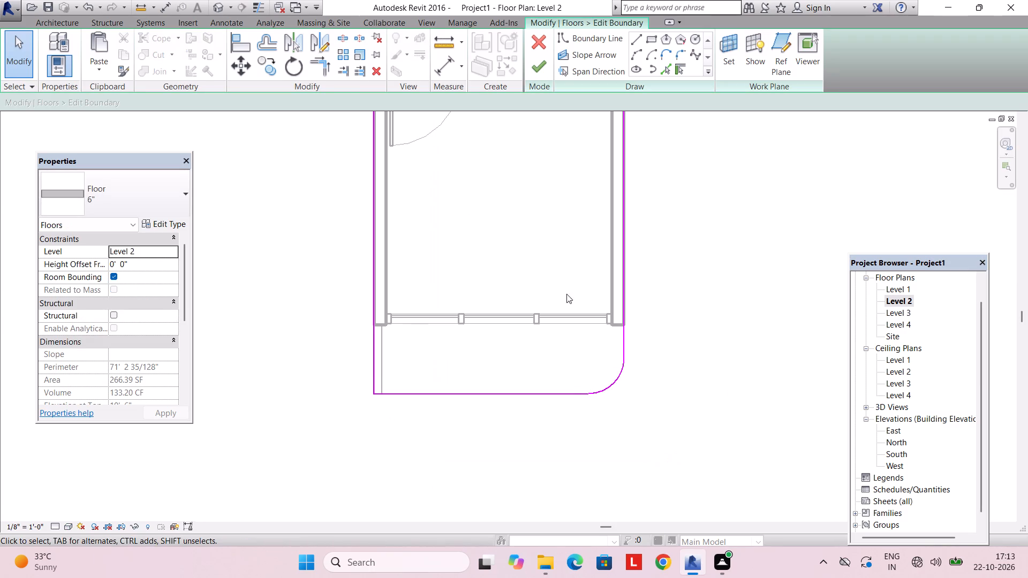
pyautogui.click(622, 372)
pyautogui.press('Delete')
# Extend the east and front boundary lines until they meet in a square corner at the balcony's southeast end.
pyautogui.scroll(1, 593, 358)
pyautogui.click(633, 39)
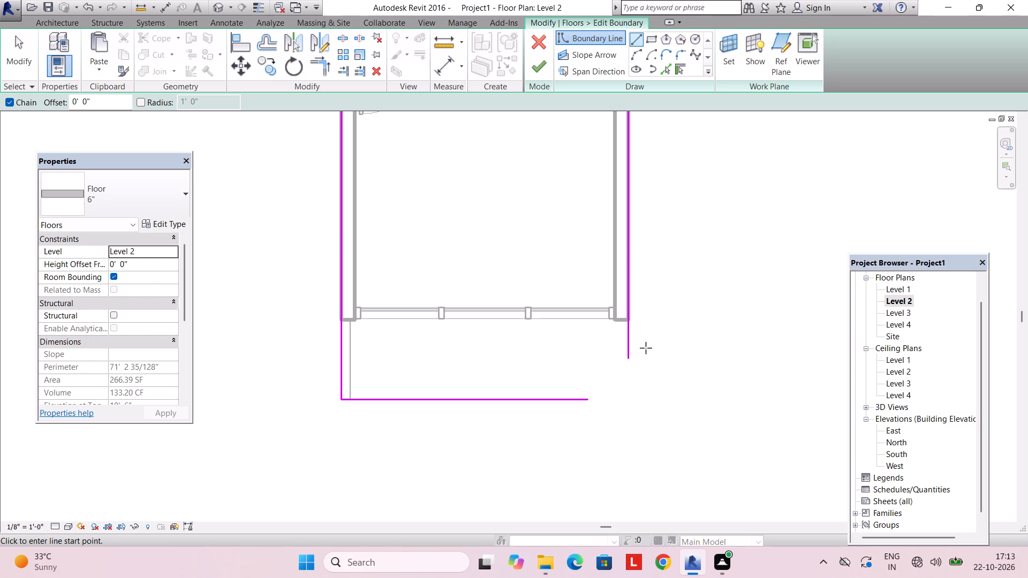
pyautogui.scroll(5, 636, 356)
pyautogui.press('Escape')
pyautogui.moveTo(635, 356); pyautogui.dragTo(611, 302, button='middle')
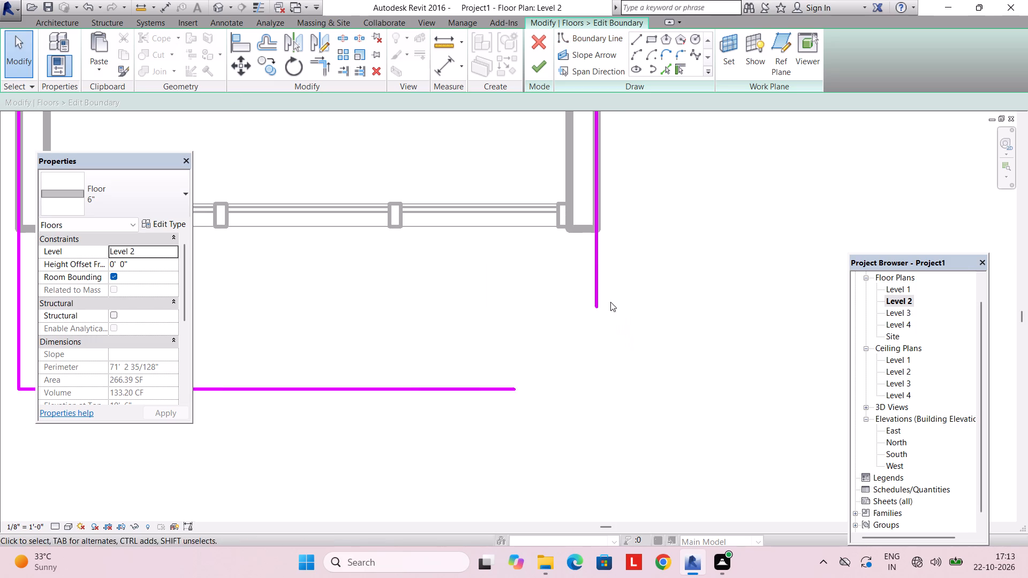
pyautogui.click(596, 306)
pyautogui.moveTo(598, 306); pyautogui.dragTo(595, 394)
pyautogui.click(506, 389)
pyautogui.moveTo(515, 388); pyautogui.dragTo(578, 390)
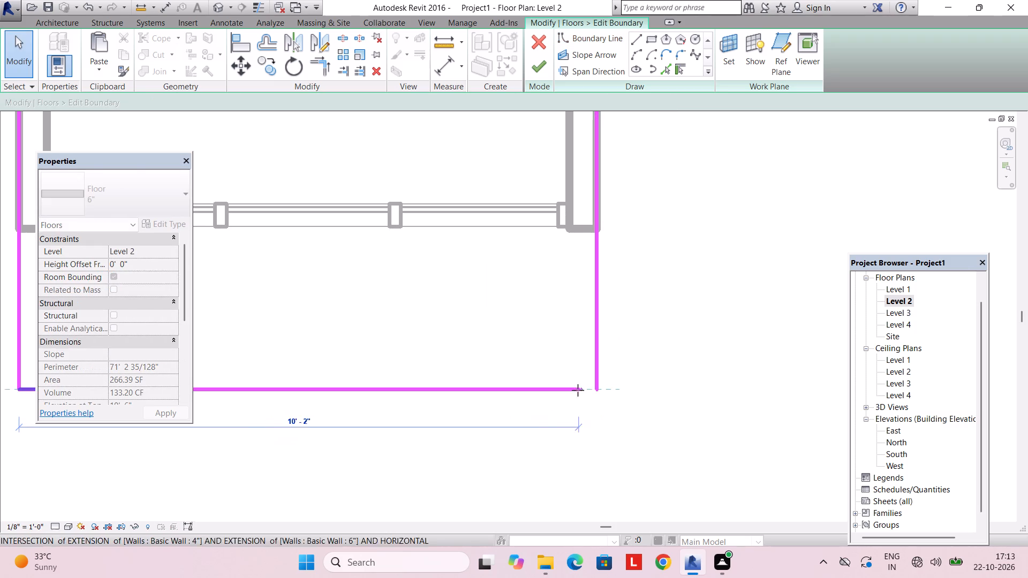
pyautogui.moveTo(578, 390); pyautogui.dragTo(598, 391)
pyautogui.press('Escape')
pyautogui.scroll(-4, 527, 311)
pyautogui.press('Escape')
pyautogui.moveTo(520, 307); pyautogui.dragTo(543, 308, button='middle')
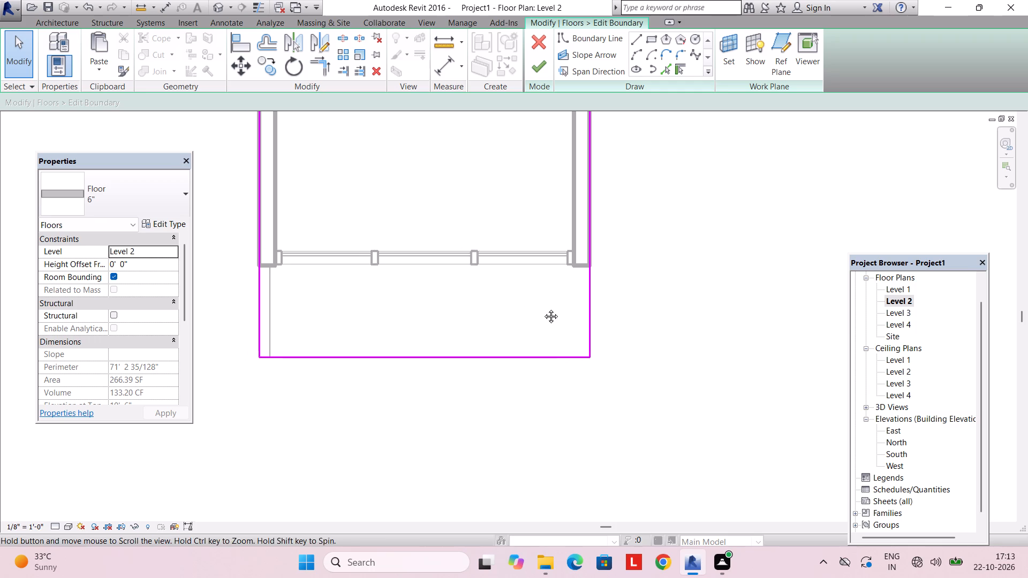
pyautogui.moveTo(543, 308); pyautogui.dragTo(549, 307, button='middle')
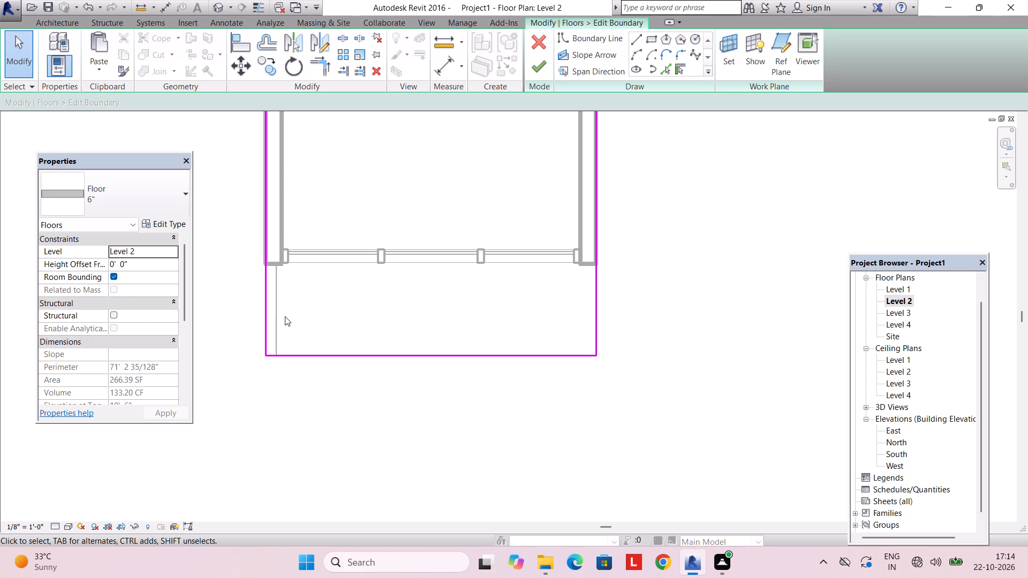
# Fillet the balcony's southwest boundary corner with a radius of about 2'-0" and finish the Level 2 floor sketch.
pyautogui.click(683, 57)
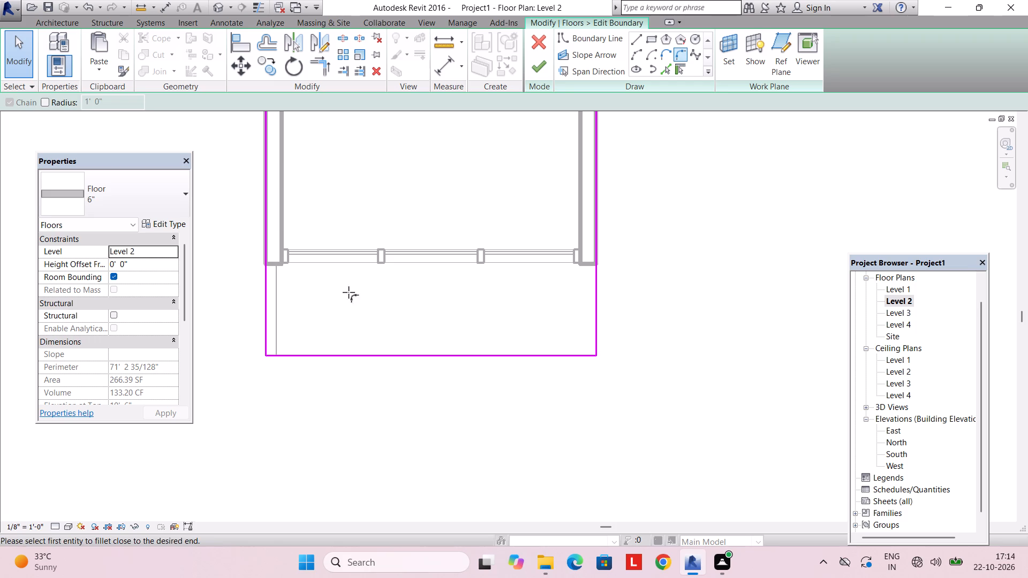
pyautogui.click(289, 354)
pyautogui.click(269, 331)
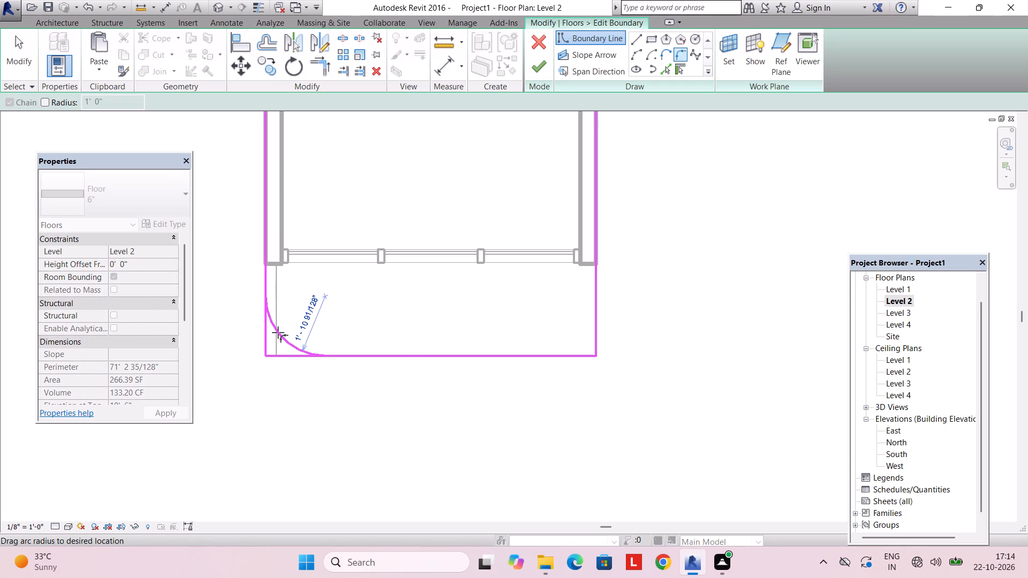
pyautogui.click(279, 332)
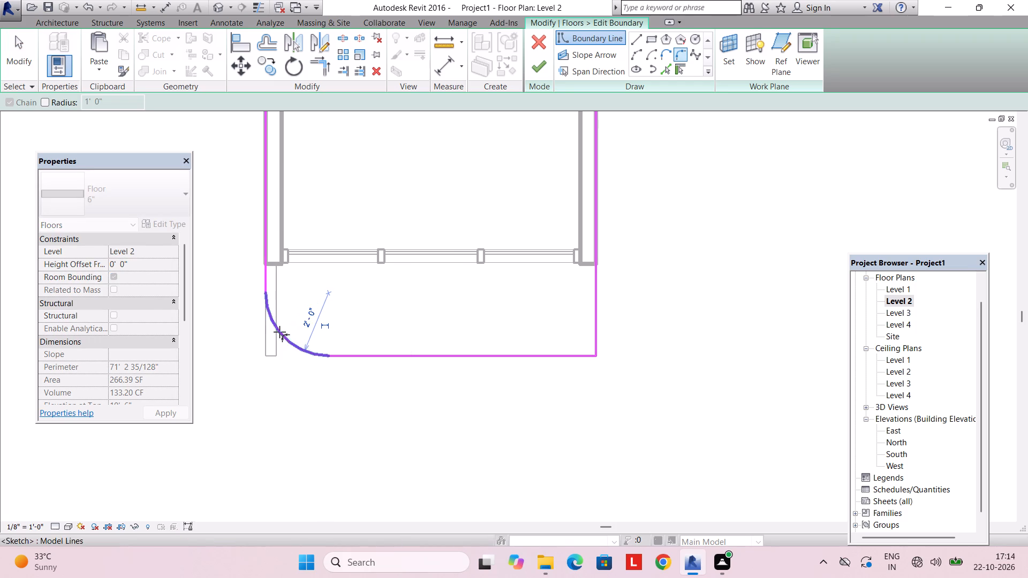
pyautogui.click(541, 62)
pyautogui.press('Escape')
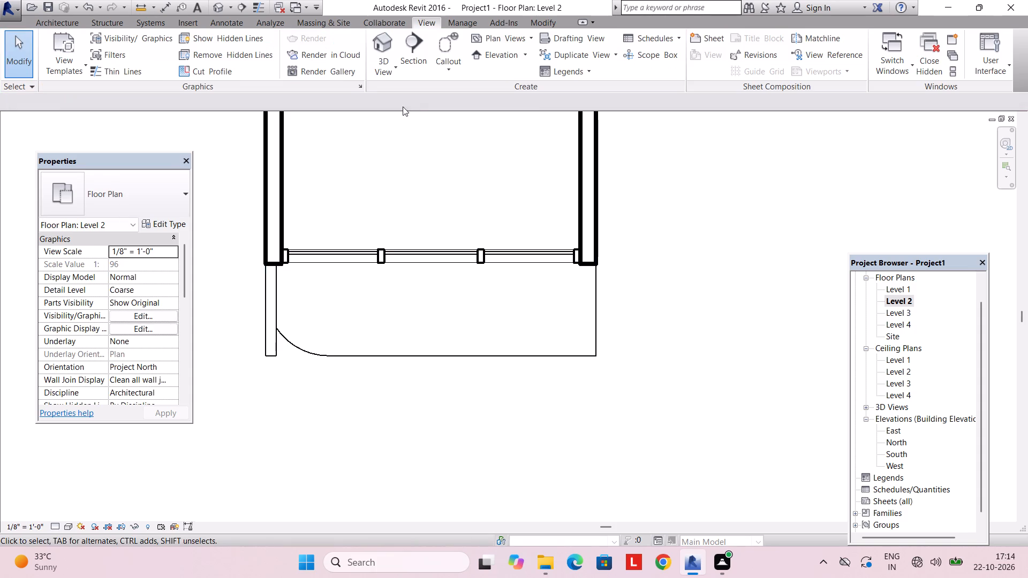
# In the 3D view, delete the 3' high 4" wall on the west side of the Level 2 balcony.
pyautogui.click(385, 75)
pyautogui.click(409, 102)
pyautogui.scroll(1, 413, 212)
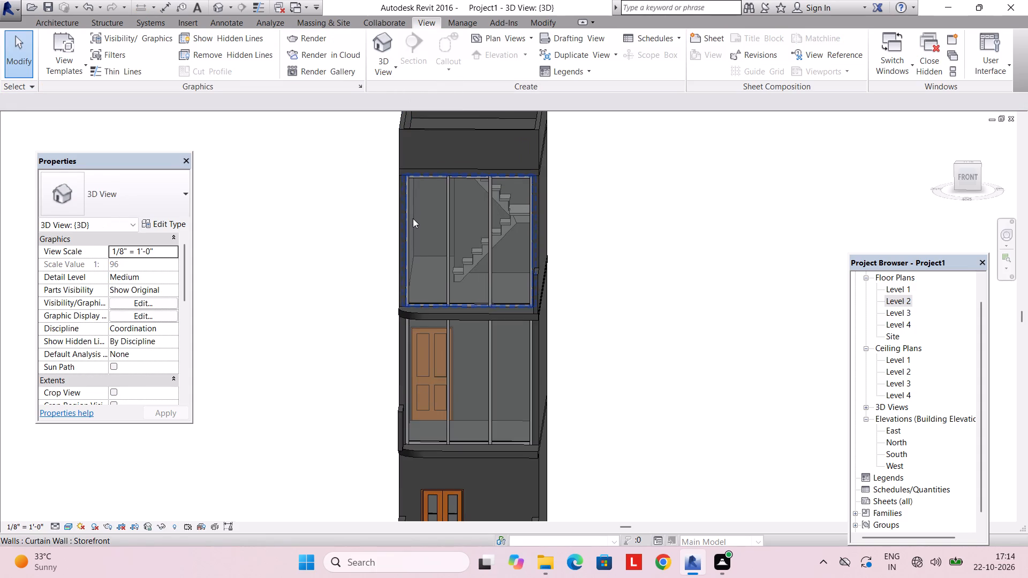
pyautogui.scroll(-1, 413, 218)
pyautogui.keyDown('shift'); pyautogui.moveTo(411, 230); pyautogui.dragTo(416, 335, button='middle'); pyautogui.keyUp('shift')
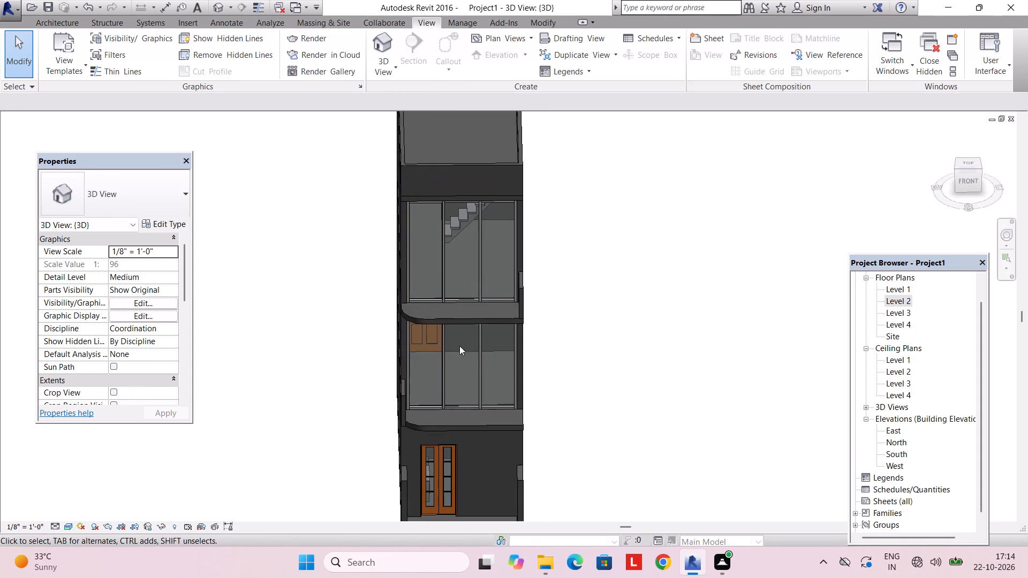
pyautogui.click(400, 394)
pyautogui.scroll(2, 400, 394)
pyautogui.press('Escape')
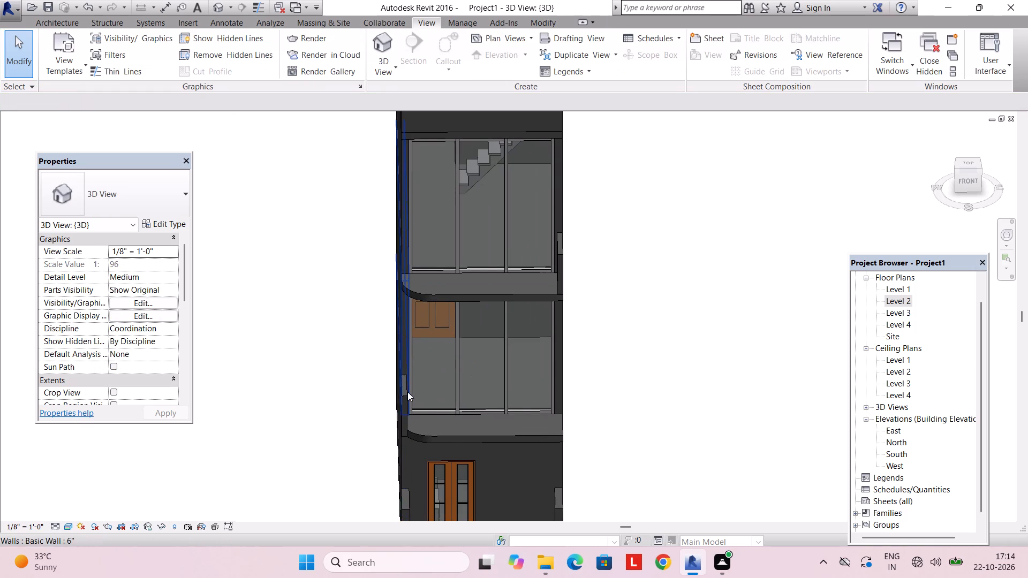
pyautogui.keyDown('shift'); pyautogui.moveTo(407, 392); pyautogui.dragTo(456, 381, button='middle'); pyautogui.keyUp('shift')
pyautogui.click(429, 408)
pyautogui.press('Delete')
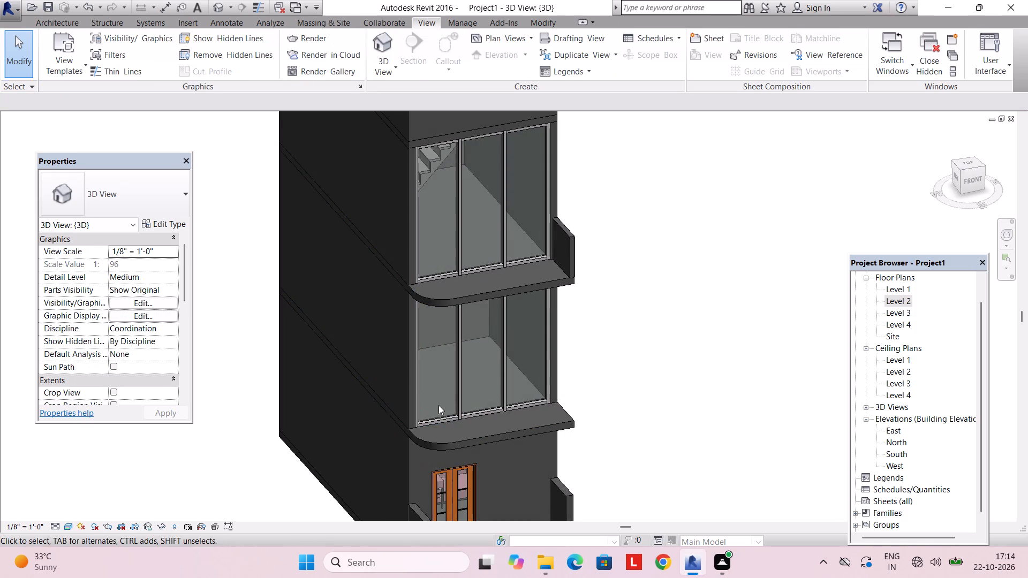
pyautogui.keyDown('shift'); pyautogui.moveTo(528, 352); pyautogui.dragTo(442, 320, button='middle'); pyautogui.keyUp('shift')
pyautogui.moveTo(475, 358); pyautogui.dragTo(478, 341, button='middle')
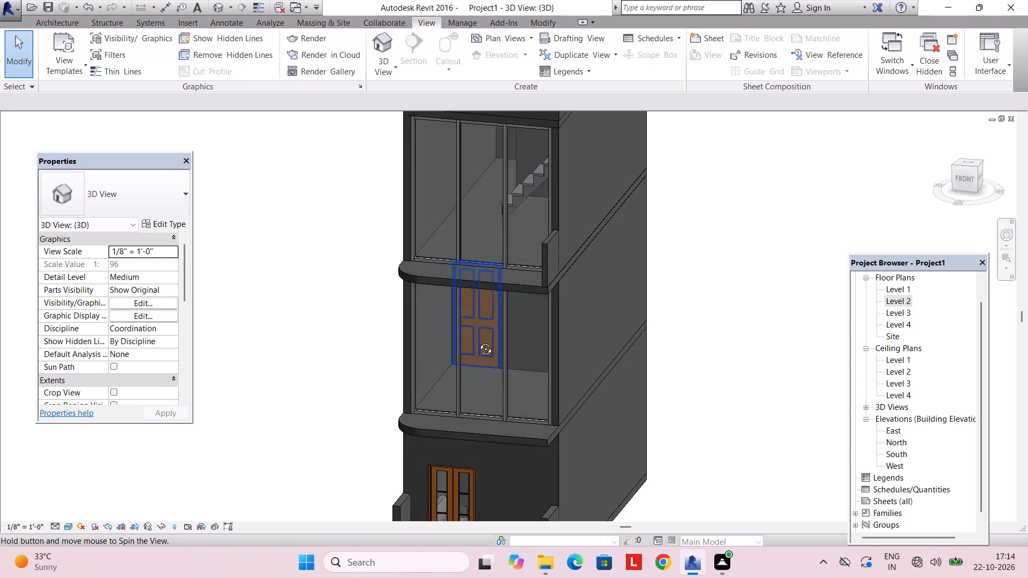
# Examine the Level 2 and Level 3 balconies and their side edges from the front and west in the 3D view.
pyautogui.moveTo(478, 341); pyautogui.dragTo(475, 394, button='middle')
pyautogui.scroll(-1, 474, 398)
pyautogui.keyDown('shift'); pyautogui.moveTo(474, 398); pyautogui.dragTo(538, 400, button='middle'); pyautogui.keyUp('shift')
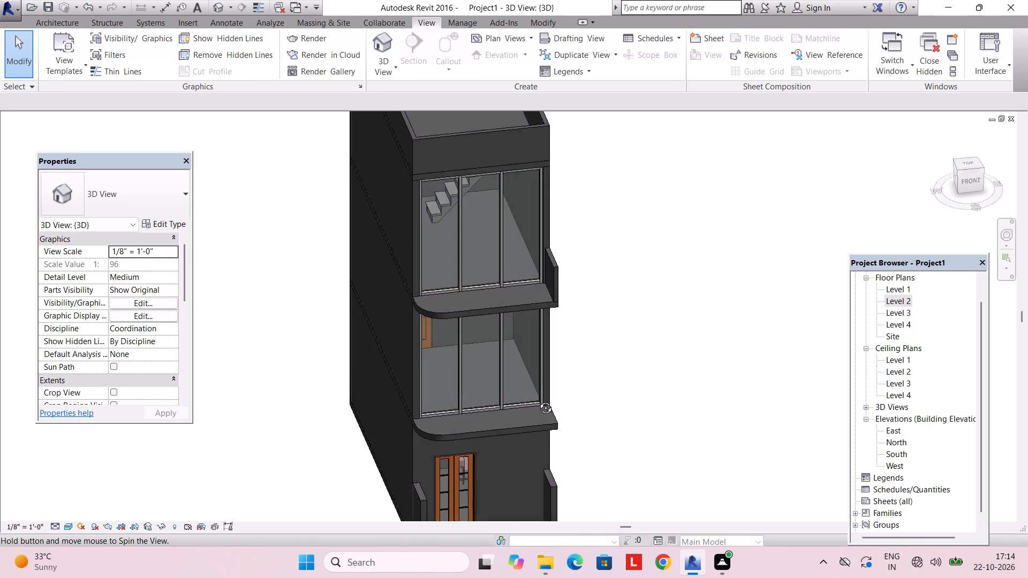
pyautogui.keyDown('shift'); pyautogui.moveTo(538, 400); pyautogui.dragTo(538, 377, button='middle'); pyautogui.keyUp('shift')
pyautogui.moveTo(536, 373); pyautogui.dragTo(494, 365, button='middle')
pyautogui.keyDown('shift'); pyautogui.moveTo(493, 366); pyautogui.dragTo(466, 334, button='middle'); pyautogui.keyUp('shift')
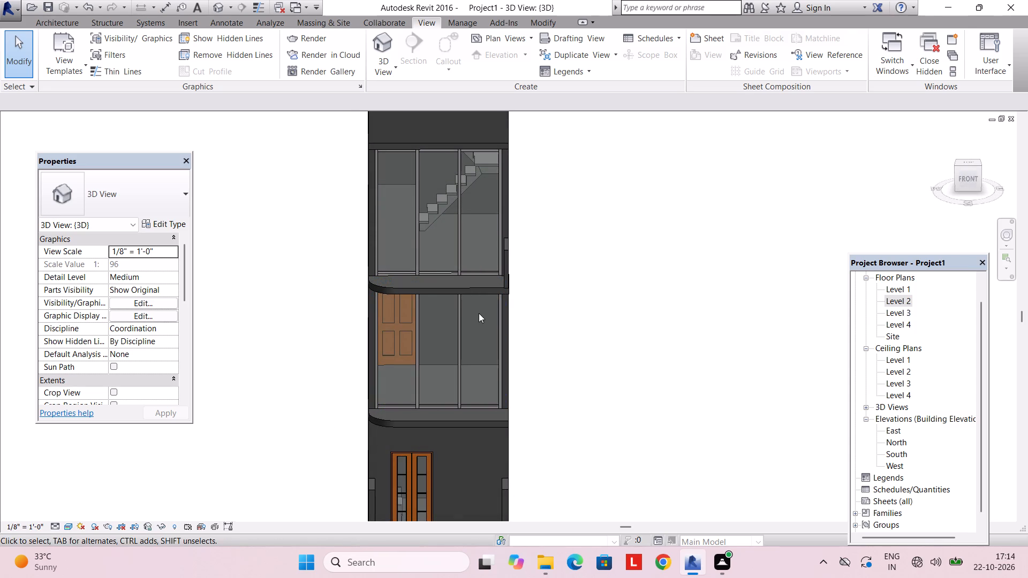
pyautogui.moveTo(449, 338); pyautogui.dragTo(428, 313, button='middle')
pyautogui.keyDown('shift'); pyautogui.moveTo(428, 319); pyautogui.dragTo(508, 420, button='middle'); pyautogui.keyUp('shift')
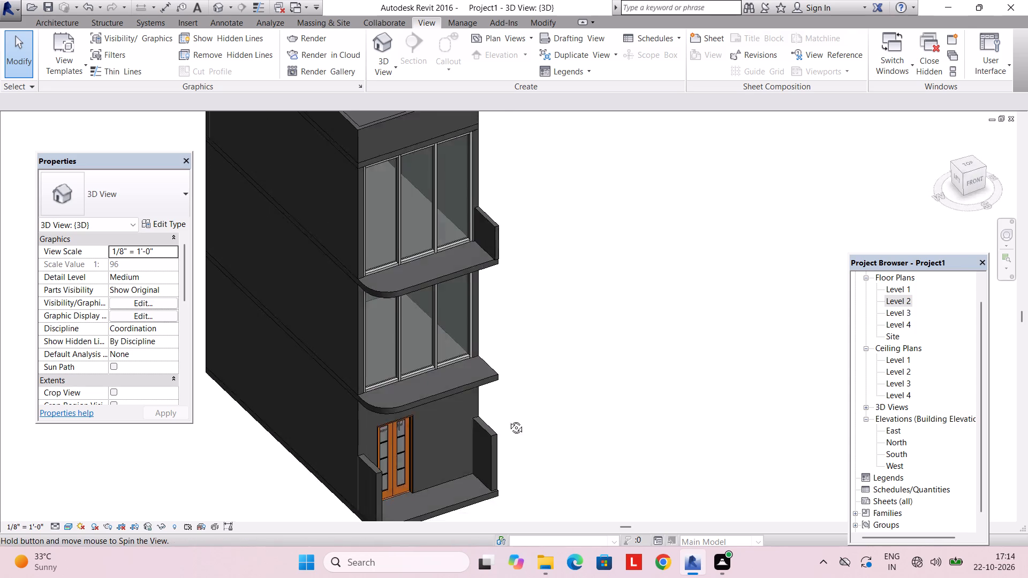
pyautogui.keyDown('shift'); pyautogui.moveTo(508, 420); pyautogui.dragTo(515, 424, button='middle'); pyautogui.keyUp('shift')
pyautogui.keyDown('shift'); pyautogui.scroll(-1, 460, 399); pyautogui.keyUp('shift')
pyautogui.keyDown('shift'); pyautogui.moveTo(460, 399); pyautogui.dragTo(553, 455, button='middle'); pyautogui.keyUp('shift')
pyautogui.keyDown('shift'); pyautogui.moveTo(460, 420); pyautogui.dragTo(449, 460, button='middle'); pyautogui.keyUp('shift')
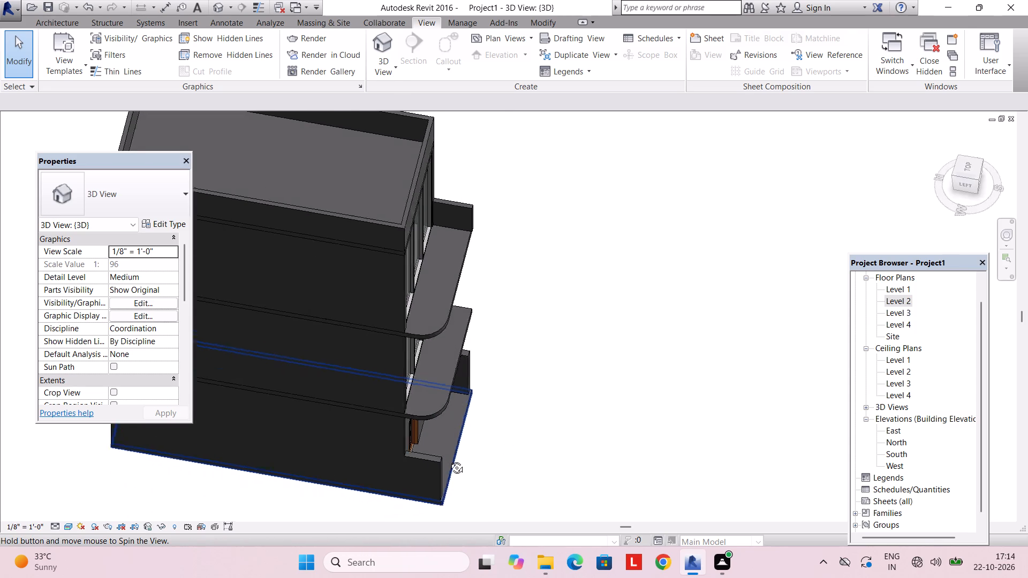
pyautogui.keyDown('shift'); pyautogui.moveTo(449, 460); pyautogui.dragTo(465, 503, button='middle'); pyautogui.keyUp('shift')
pyautogui.scroll(6, 404, 342)
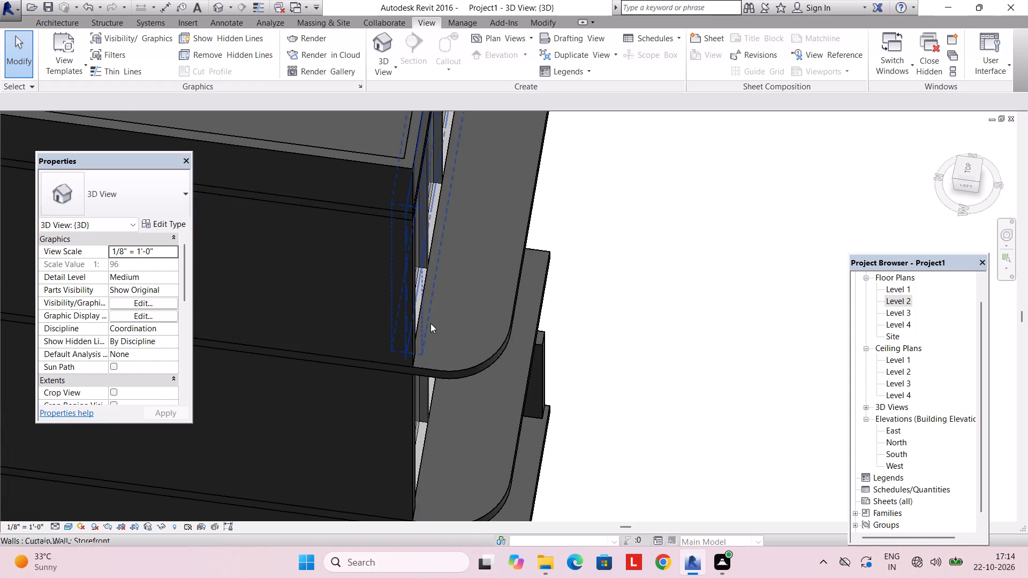
pyautogui.keyDown('shift'); pyautogui.moveTo(430, 323); pyautogui.dragTo(338, 249, button='middle'); pyautogui.keyUp('shift')
pyautogui.moveTo(495, 302); pyautogui.dragTo(439, 233, button='middle')
pyautogui.keyDown('shift'); pyautogui.moveTo(485, 271); pyautogui.dragTo(468, 246, button='middle'); pyautogui.keyUp('shift')
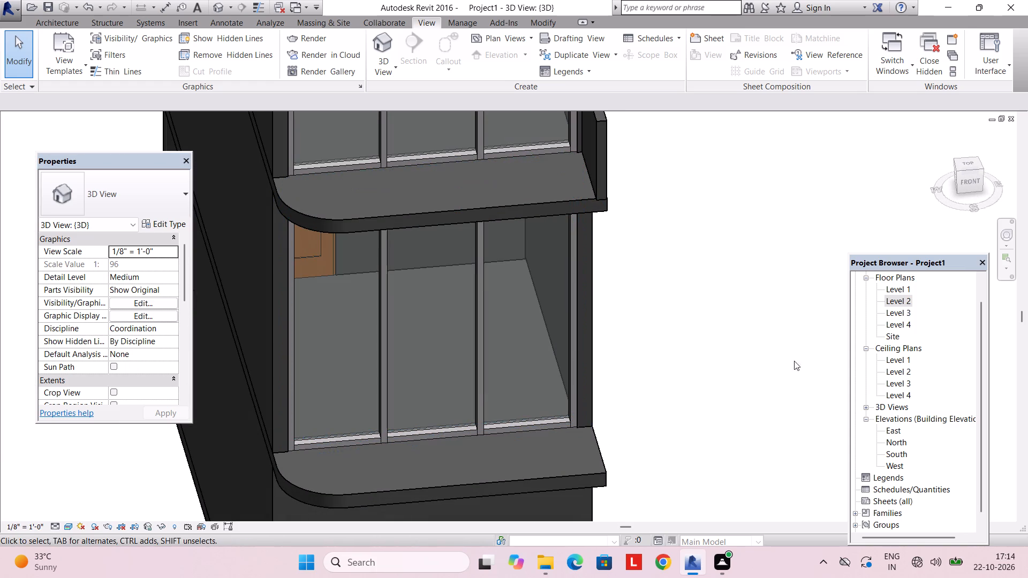
# Copy the 3' high 4" wall from the Level 3 balcony's east side and paste it onto the Level 2 balcony's east edge.
pyautogui.doubleClick(903, 309)
pyautogui.scroll(-2, 715, 178)
pyautogui.scroll(2, 651, 336)
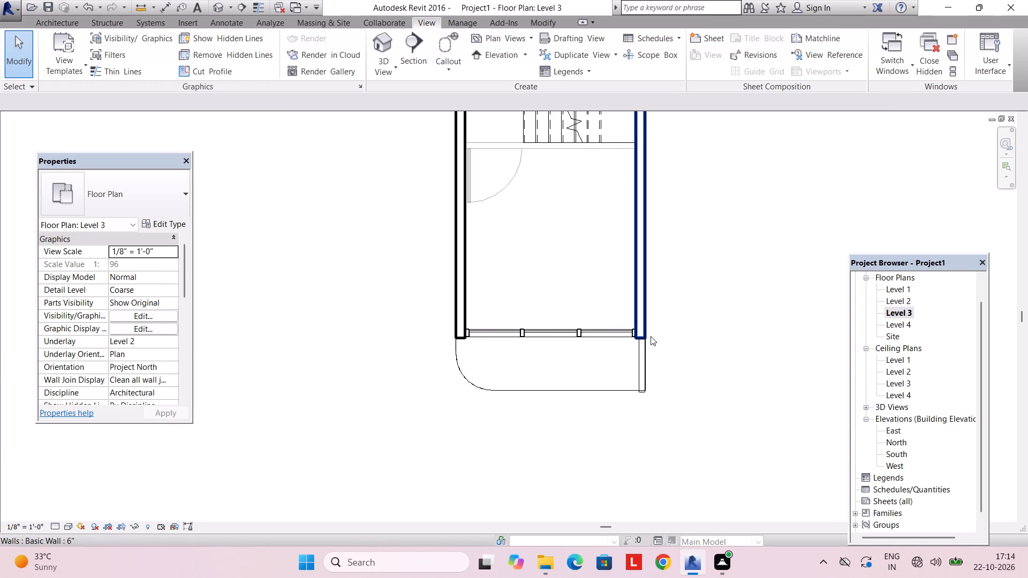
pyautogui.click(646, 366)
pyautogui.hotkey('ctrl', 'c')
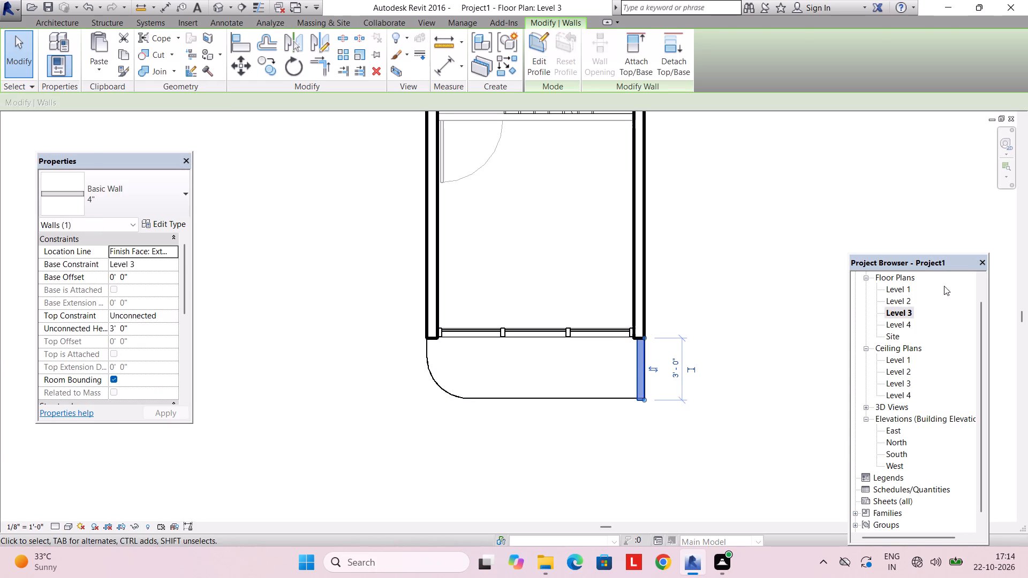
pyautogui.doubleClick(903, 299)
pyautogui.hotkey('ctrl', 'v')
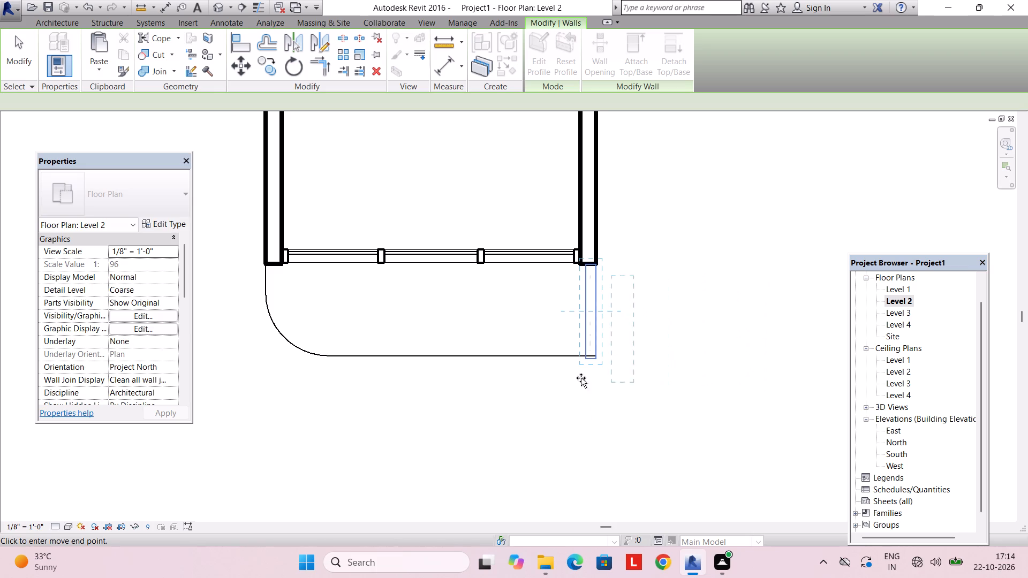
pyautogui.scroll(5, 566, 379)
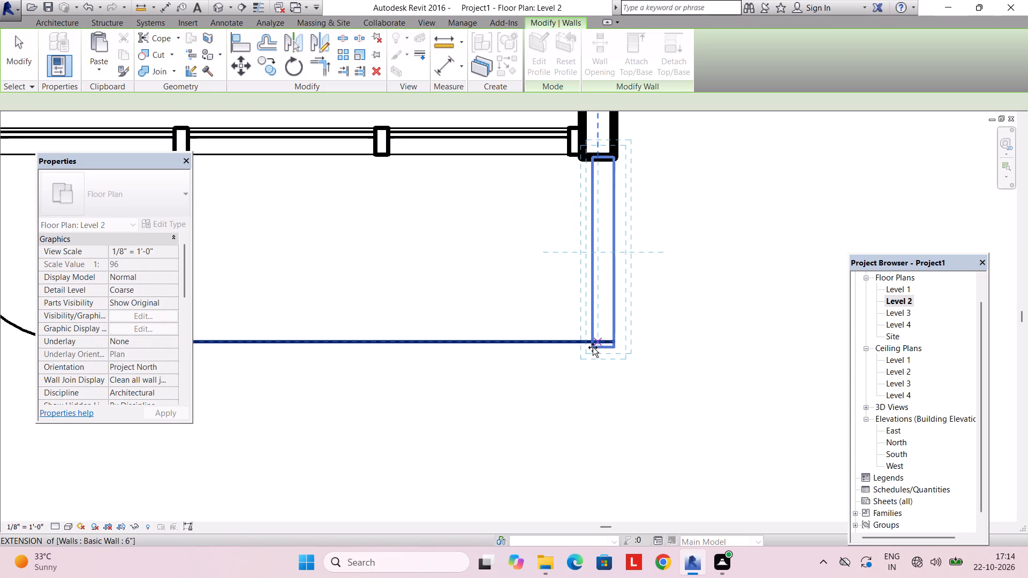
pyautogui.scroll(11, 591, 350)
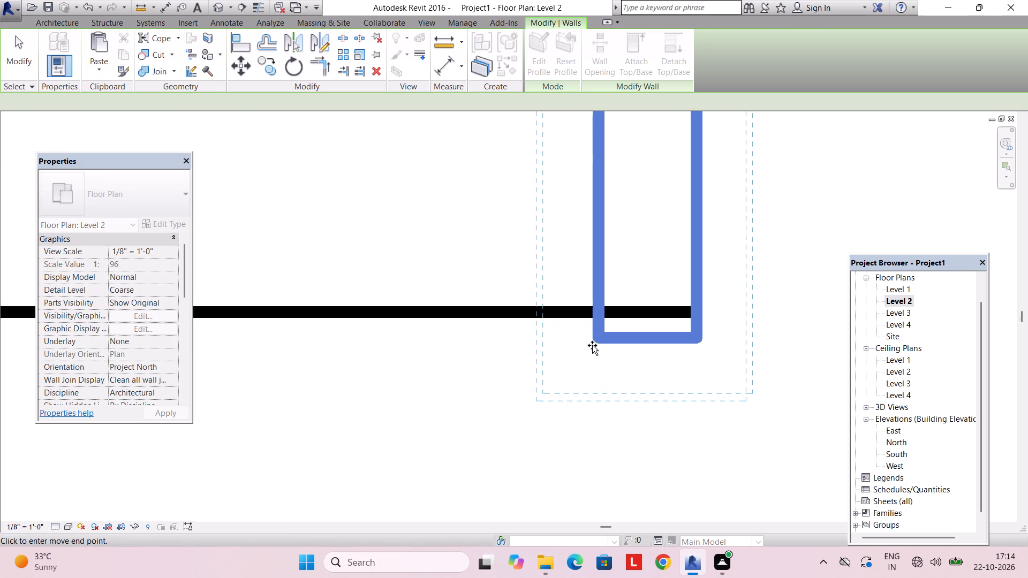
pyautogui.click(599, 337)
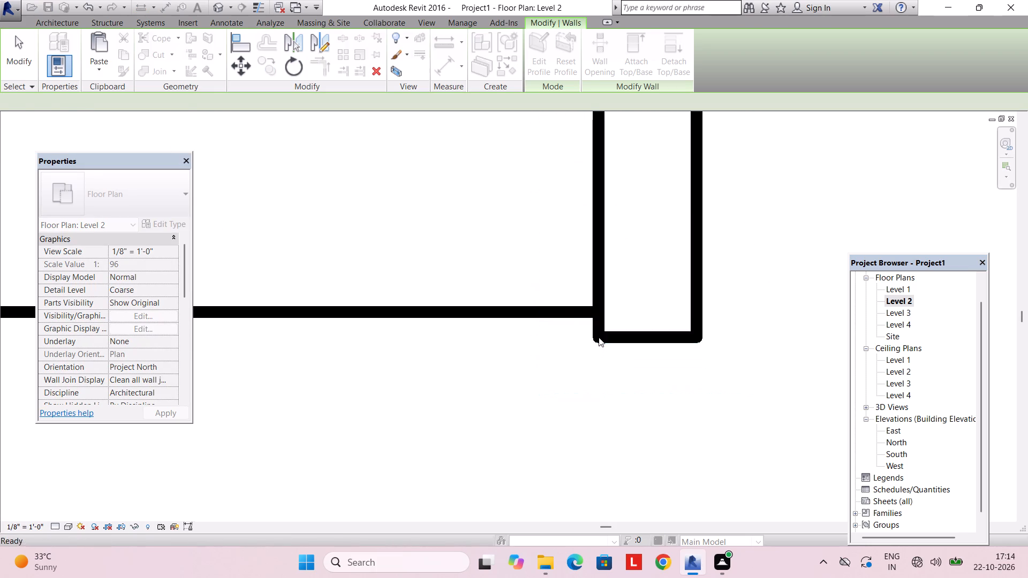
pyautogui.press('Escape')
pyautogui.press('Escape')
pyautogui.press('Escape')
# Shorten the pasted Level 2 balcony wall to 2'-11" so its south end is flush with the slab's front edge.
pyautogui.scroll(-8, 540, 130)
pyautogui.moveTo(549, 173); pyautogui.dragTo(536, 311, button='middle')
pyautogui.scroll(-1, 547, 208)
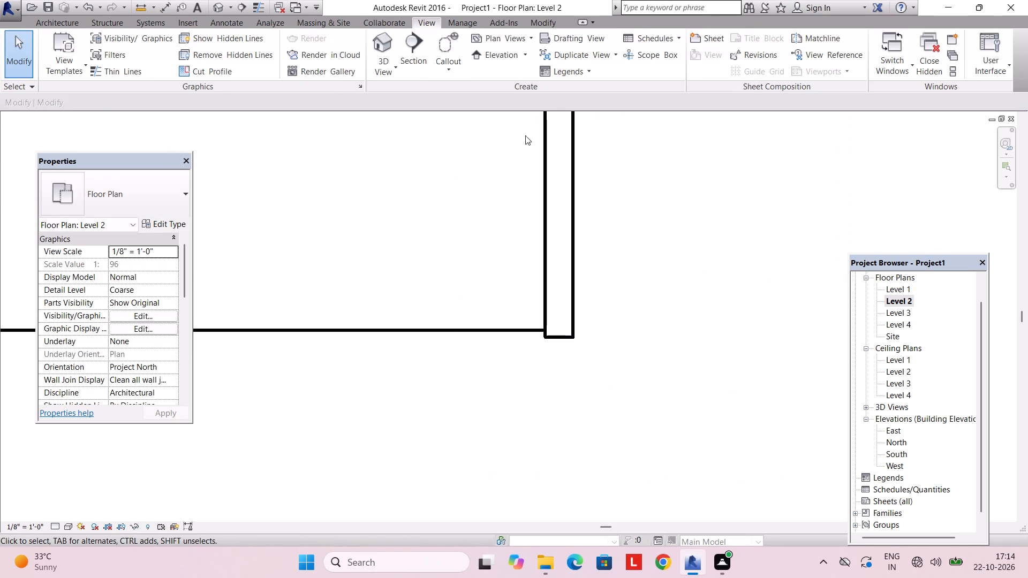
pyautogui.click(391, 73)
pyautogui.click(391, 80)
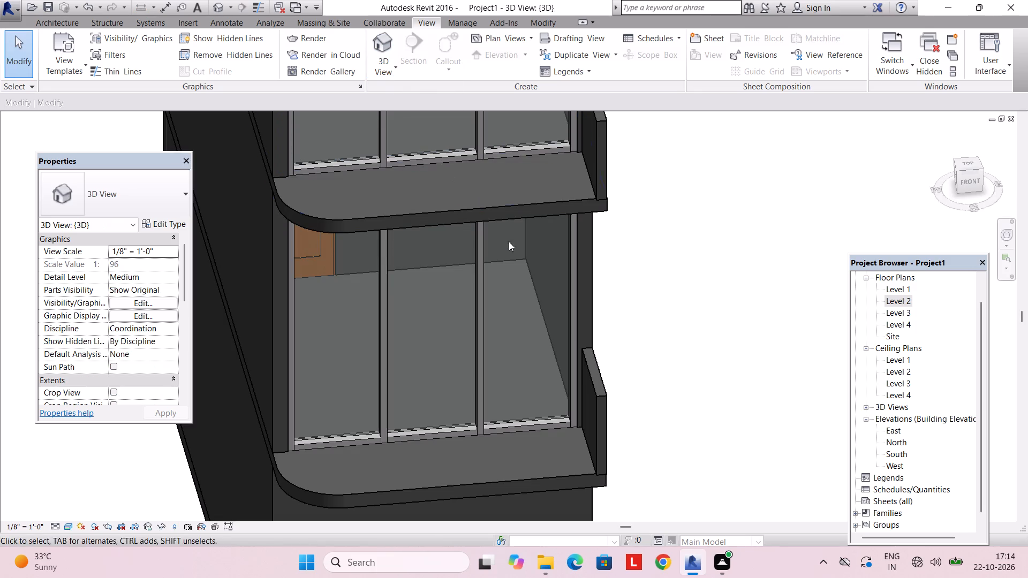
pyautogui.keyDown('shift'); pyautogui.moveTo(581, 313); pyautogui.dragTo(646, 355, button='middle'); pyautogui.keyUp('shift')
pyautogui.click(604, 375)
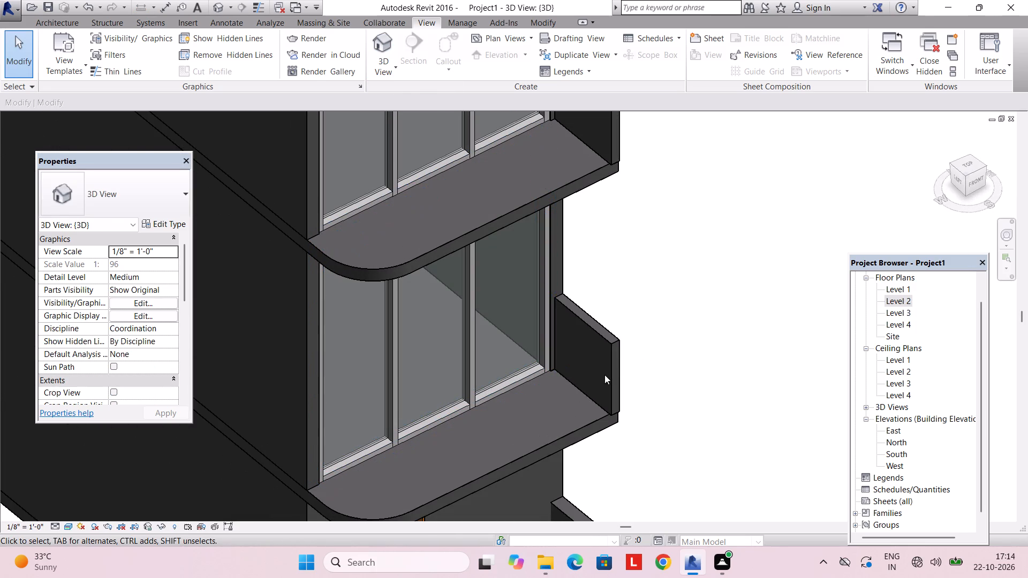
pyautogui.click(615, 369)
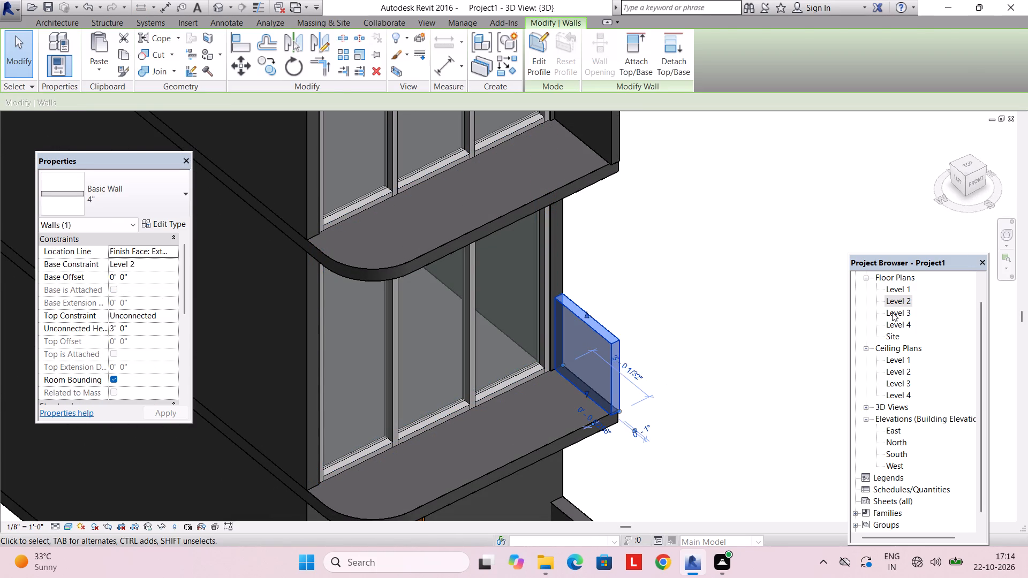
pyautogui.click(896, 306)
pyautogui.doubleClick(895, 303)
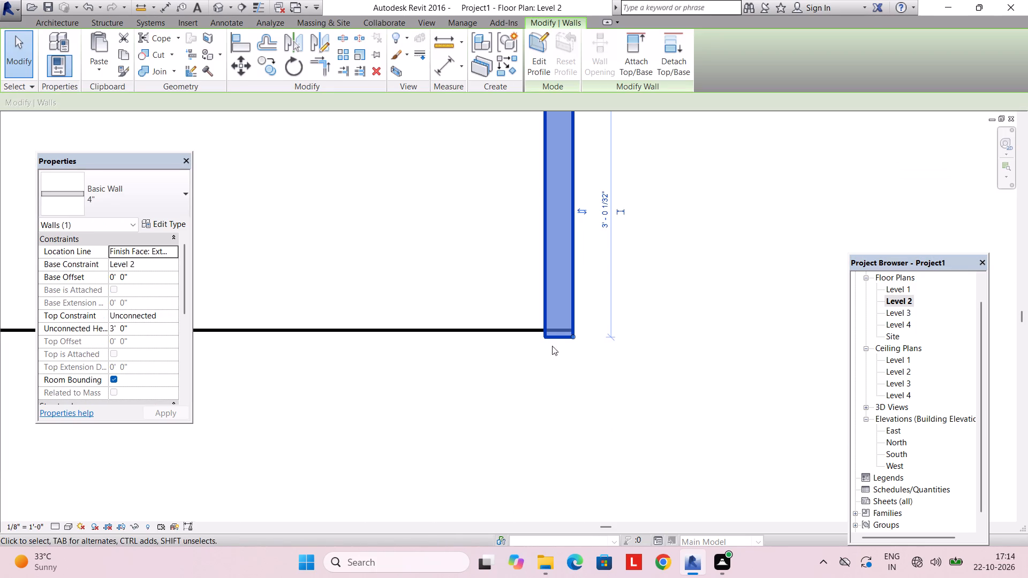
pyautogui.click(553, 341)
pyautogui.scroll(1, 583, 329)
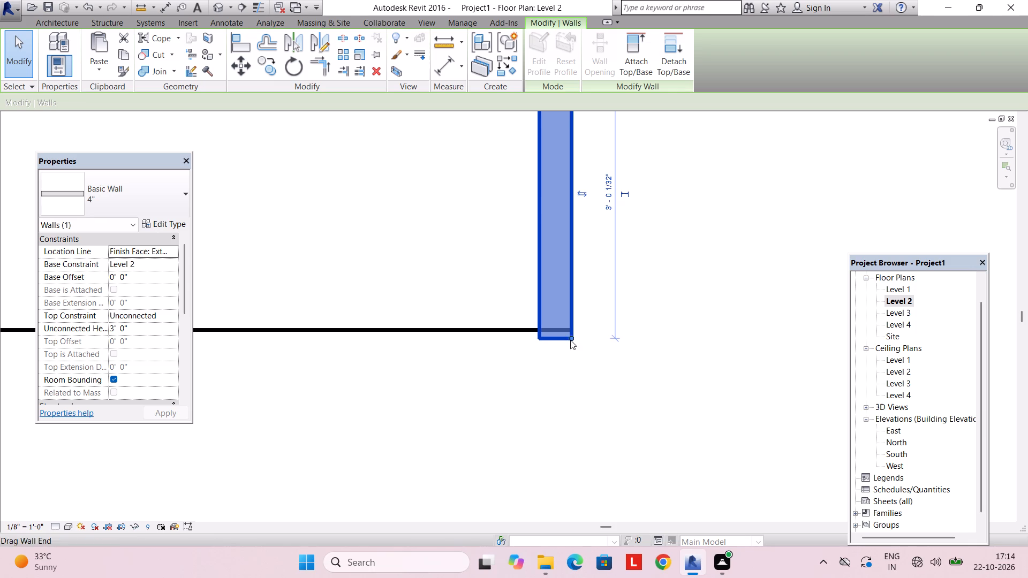
pyautogui.moveTo(570, 339); pyautogui.dragTo(570, 325)
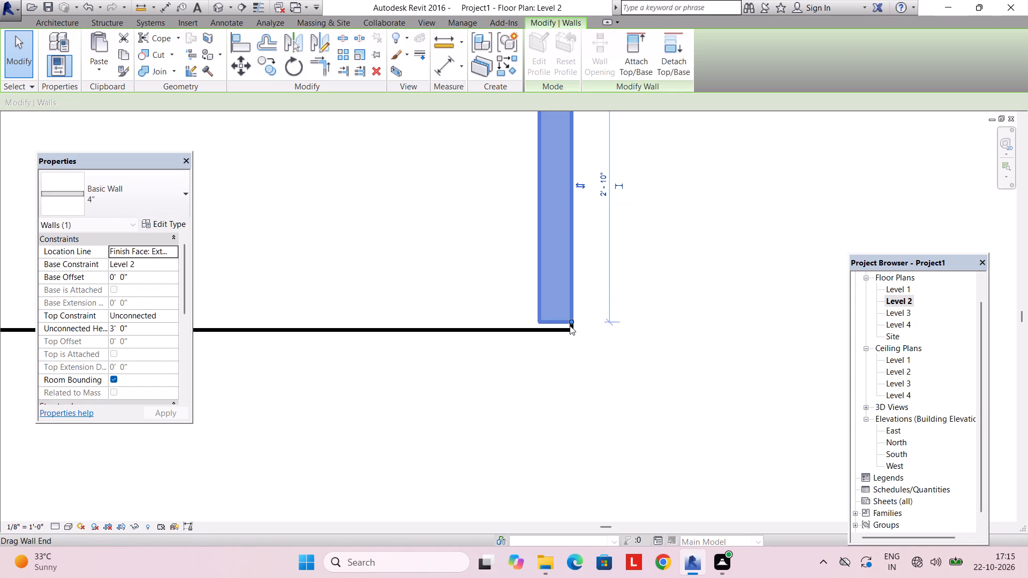
pyautogui.moveTo(572, 321); pyautogui.dragTo(572, 328)
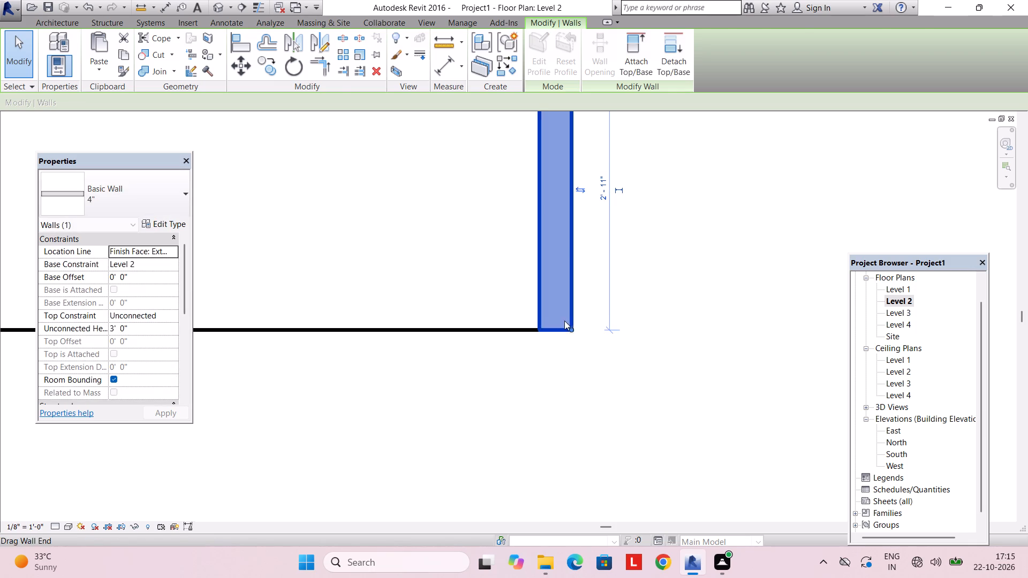
pyautogui.press('Escape')
pyautogui.scroll(-4, 504, 177)
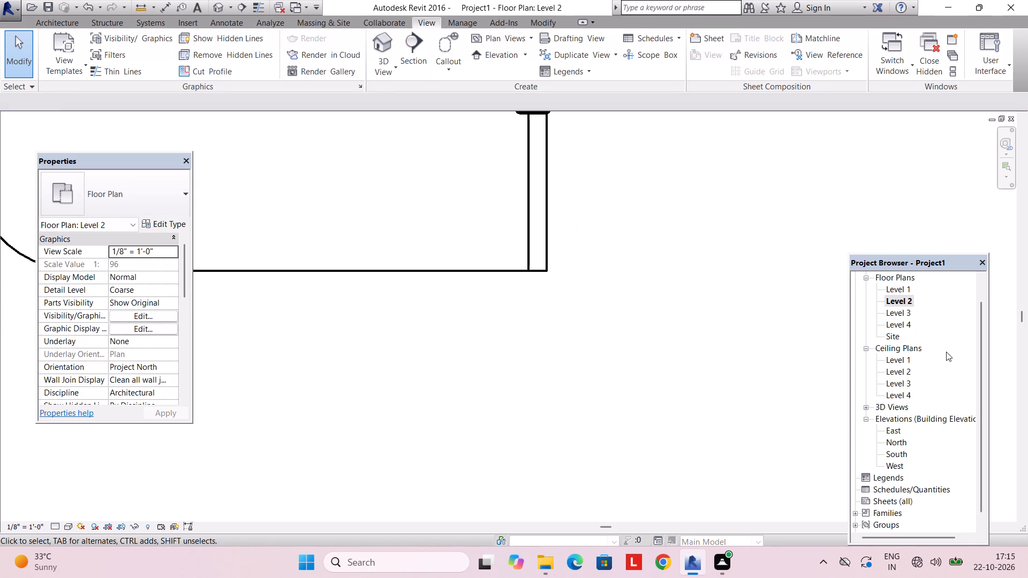
# In the Level 3 floor plan, delete the 4" wall on the east side of the balcony.
pyautogui.doubleClick(902, 311)
pyautogui.scroll(-4, 634, 314)
pyautogui.moveTo(601, 314); pyautogui.dragTo(604, 344, button='middle')
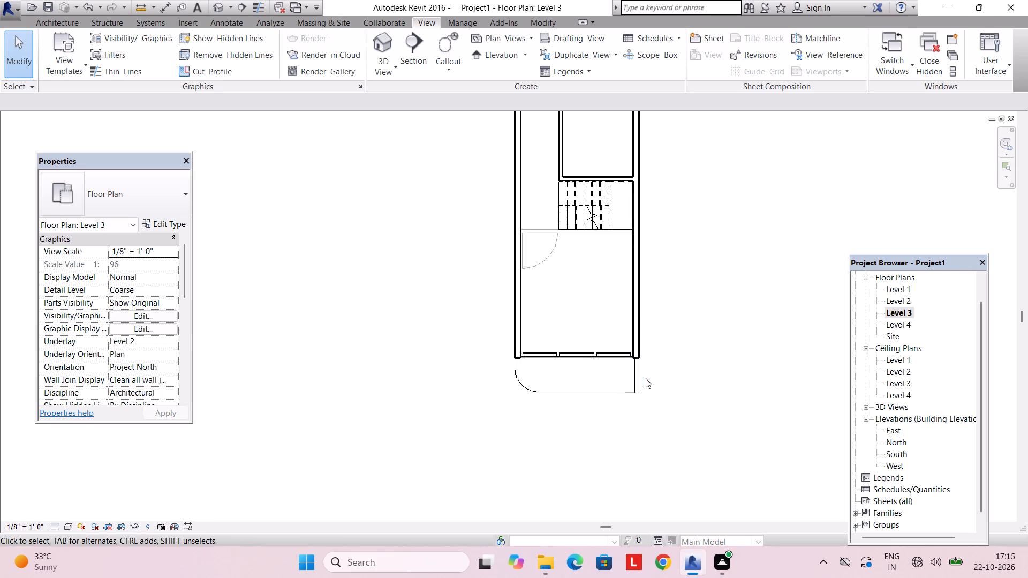
pyautogui.click(641, 377)
pyautogui.press('Delete')
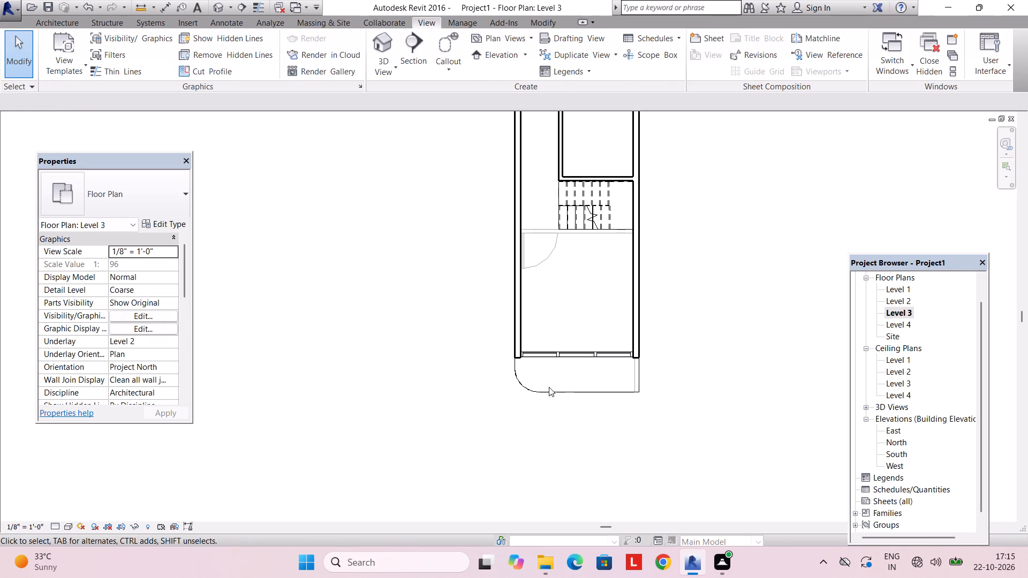
# Edit the Level 3 6" floor's boundary and delete the rounded arc at the balcony's southwest corner.
pyautogui.click(549, 387)
pyautogui.click(536, 50)
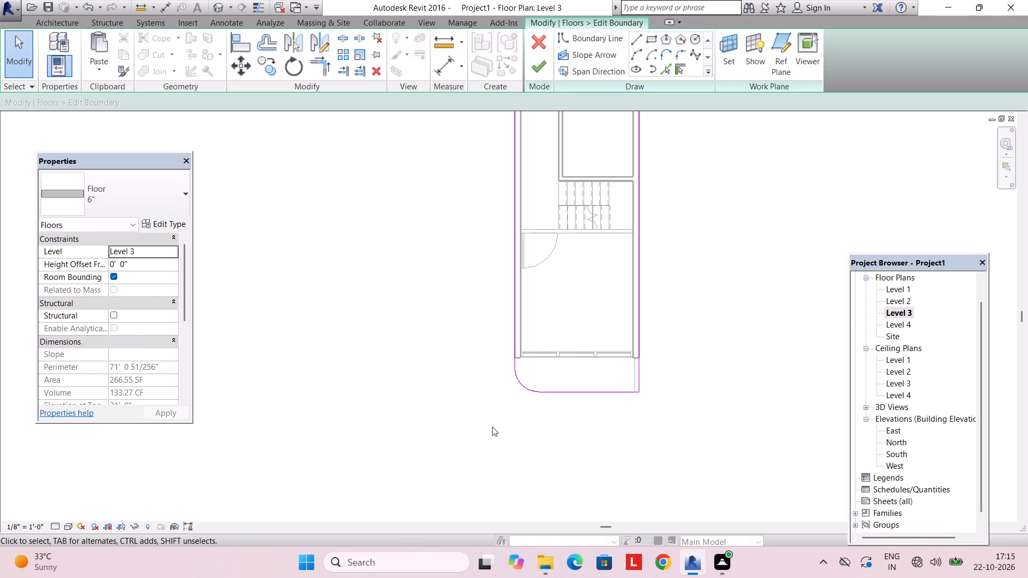
pyautogui.click(523, 385)
pyautogui.press('Delete')
# Extend the west and front boundary lines until they meet in a square corner at the balcony's southwest end.
pyautogui.scroll(6, 516, 375)
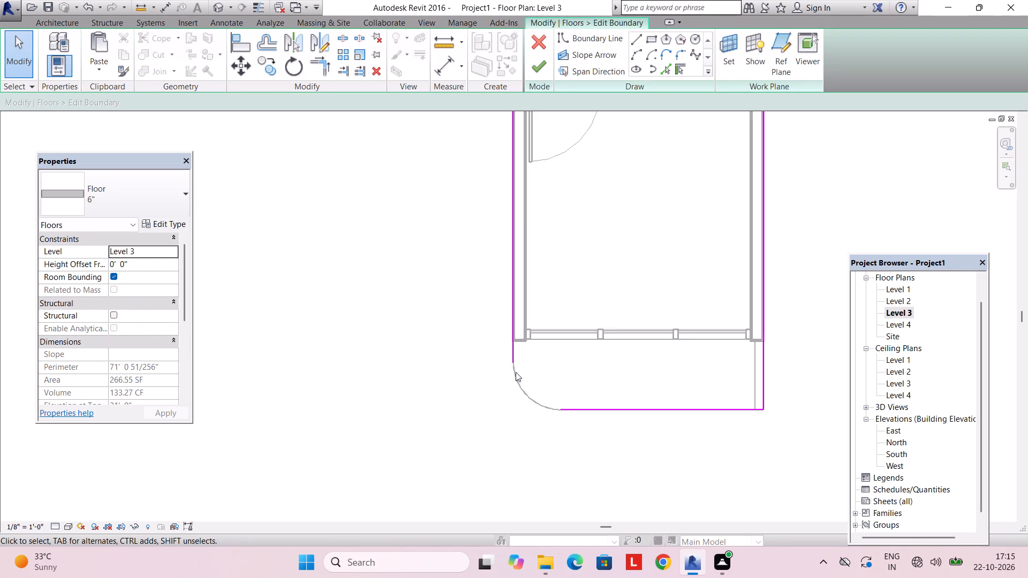
pyautogui.scroll(4, 515, 370)
pyautogui.click(511, 354)
pyautogui.moveTo(510, 351); pyautogui.dragTo(501, 425)
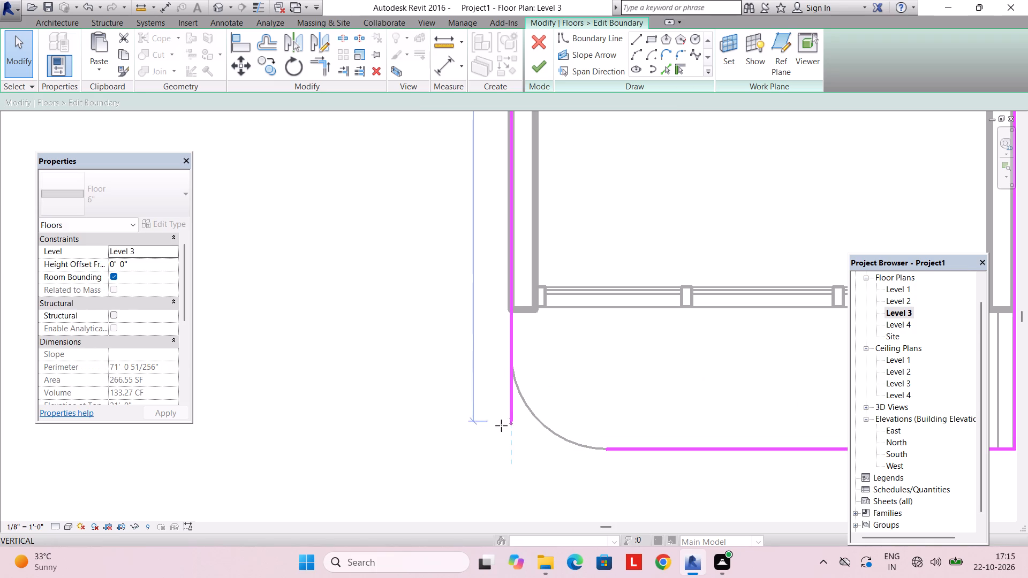
pyautogui.moveTo(501, 425); pyautogui.dragTo(501, 449)
pyautogui.click(636, 450)
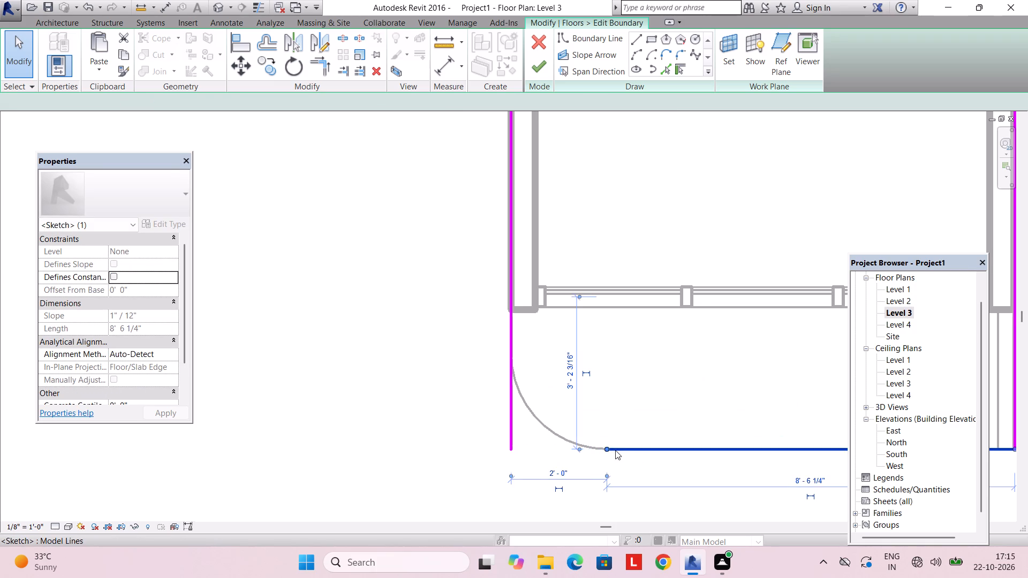
pyautogui.moveTo(606, 447); pyautogui.dragTo(507, 449)
pyautogui.press('Escape')
pyautogui.press('Escape')
# Fillet the balcony's southeast boundary corner with a radius of 2'-0" and finish the Level 3 floor sketch.
pyautogui.moveTo(608, 373); pyautogui.dragTo(303, 430, button='middle')
pyautogui.scroll(-4, 304, 429)
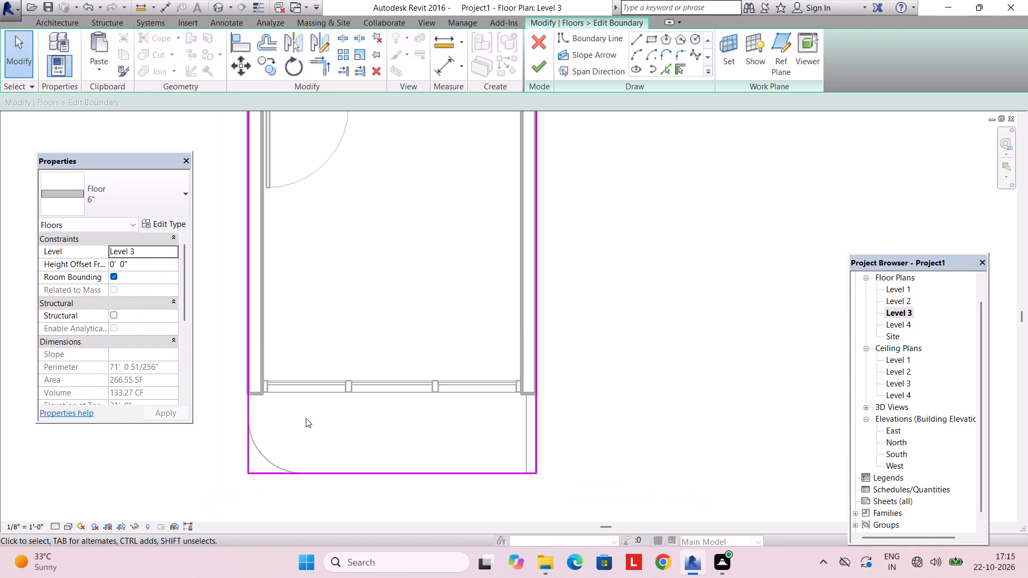
pyautogui.click(677, 54)
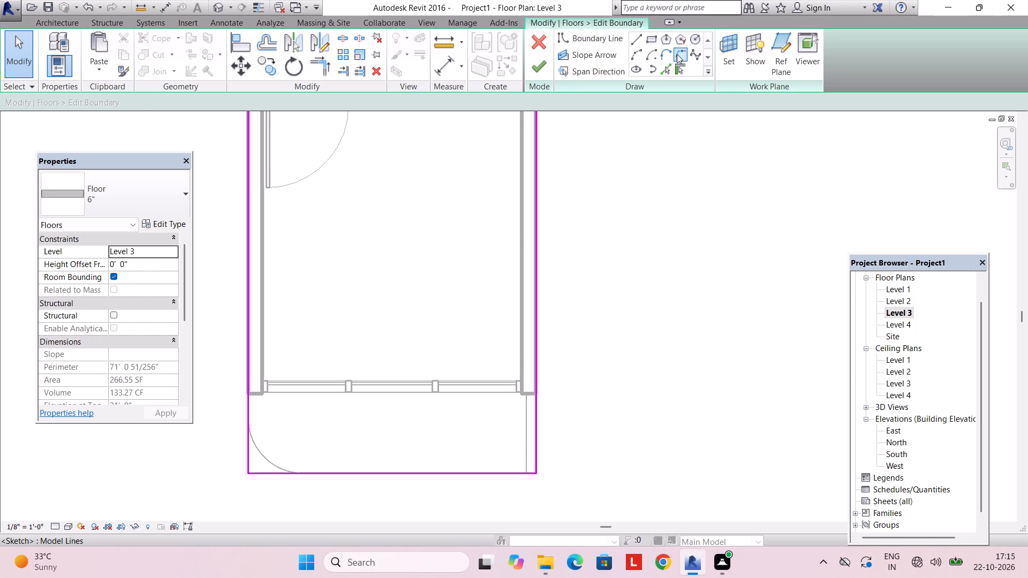
pyautogui.click(518, 470)
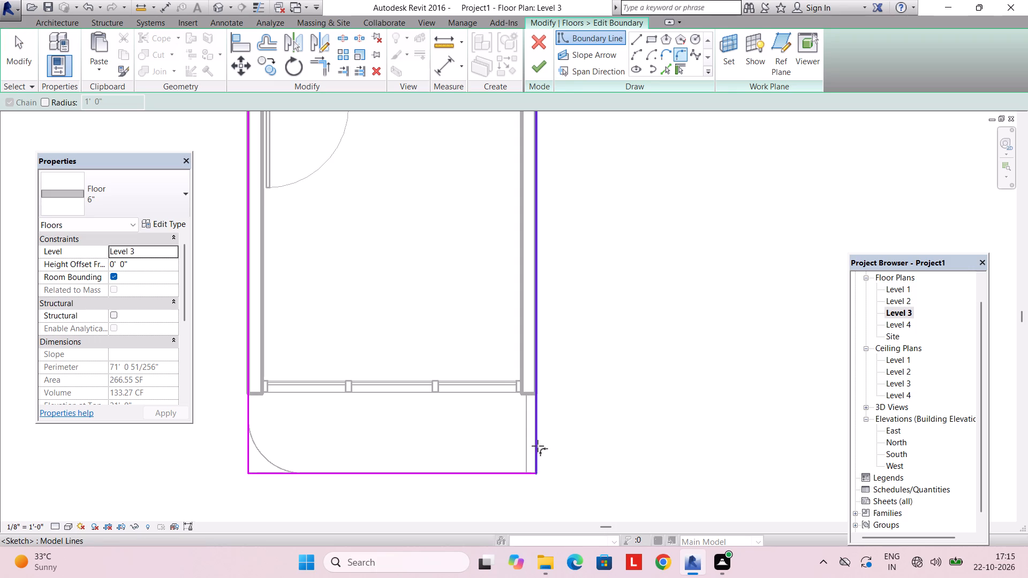
pyautogui.click(538, 446)
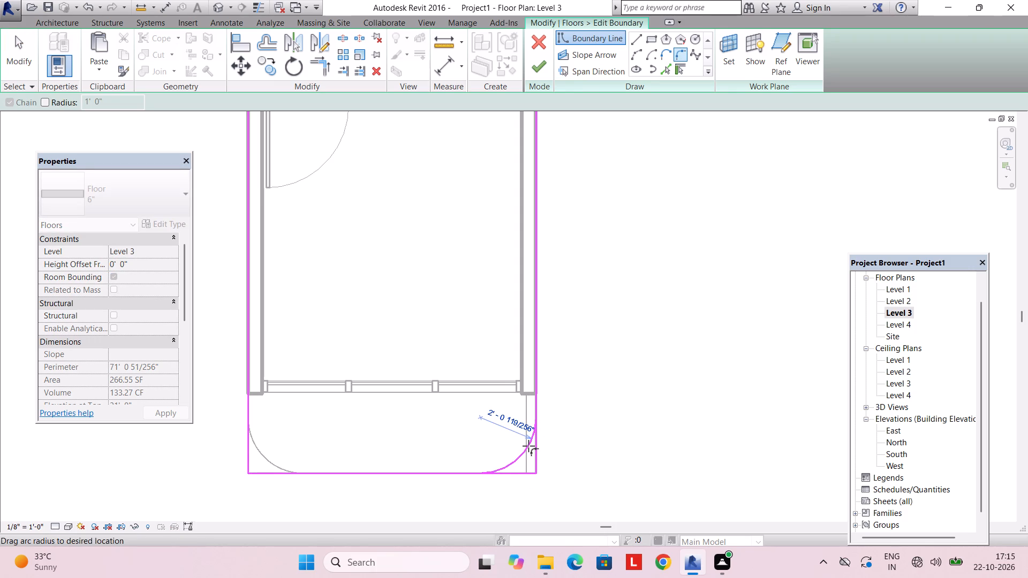
pyautogui.click(528, 446)
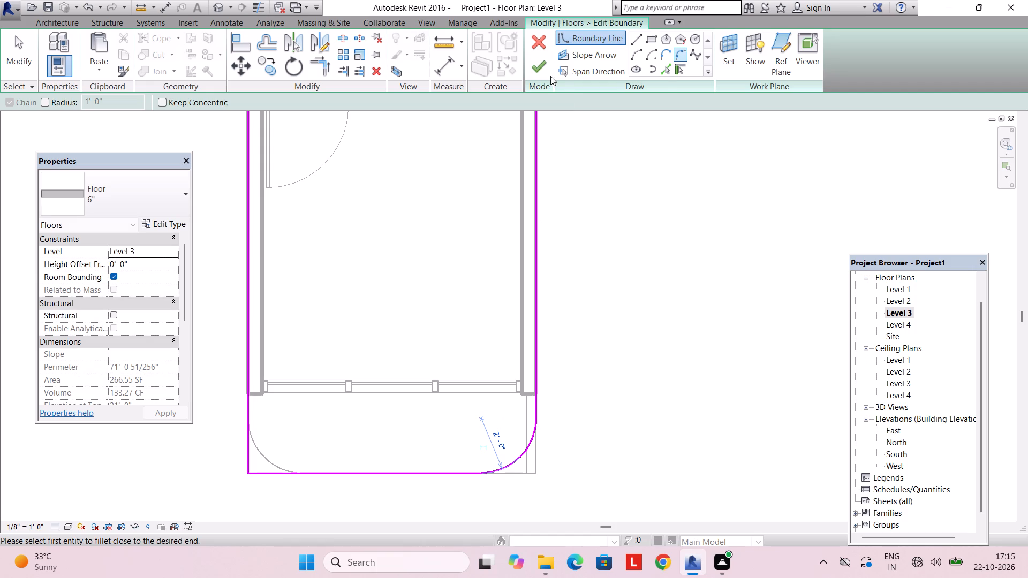
pyautogui.click(547, 75)
pyautogui.press('Escape')
pyautogui.press('Escape')
# Examine the reshaped Level 3 balcony against the Level 2 balcony from the front in the 3D view.
pyautogui.click(391, 73)
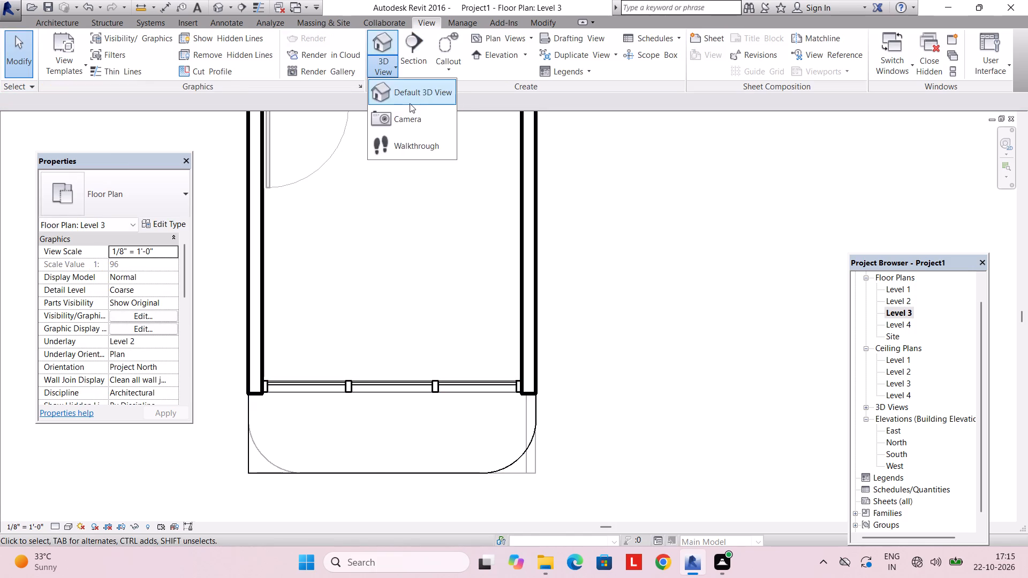
pyautogui.click(410, 103)
pyautogui.scroll(-4, 469, 277)
pyautogui.keyDown('shift'); pyautogui.moveTo(480, 294); pyautogui.dragTo(400, 182, button='middle'); pyautogui.keyUp('shift')
pyautogui.scroll(-3, 405, 197)
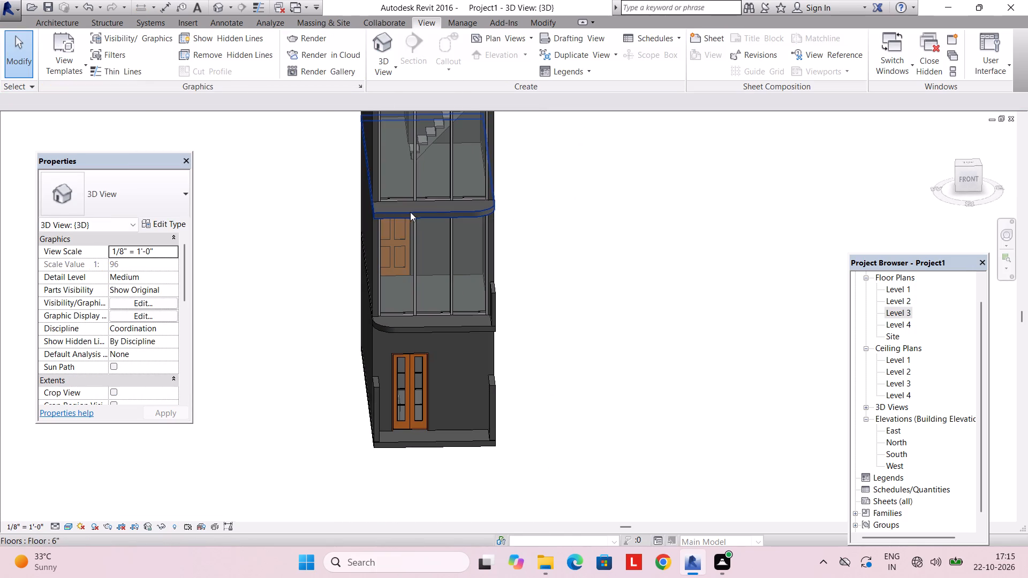
pyautogui.moveTo(403, 246); pyautogui.dragTo(388, 323, button='middle')
pyautogui.keyDown('shift'); pyautogui.moveTo(412, 308); pyautogui.dragTo(399, 367, button='middle'); pyautogui.keyUp('shift')
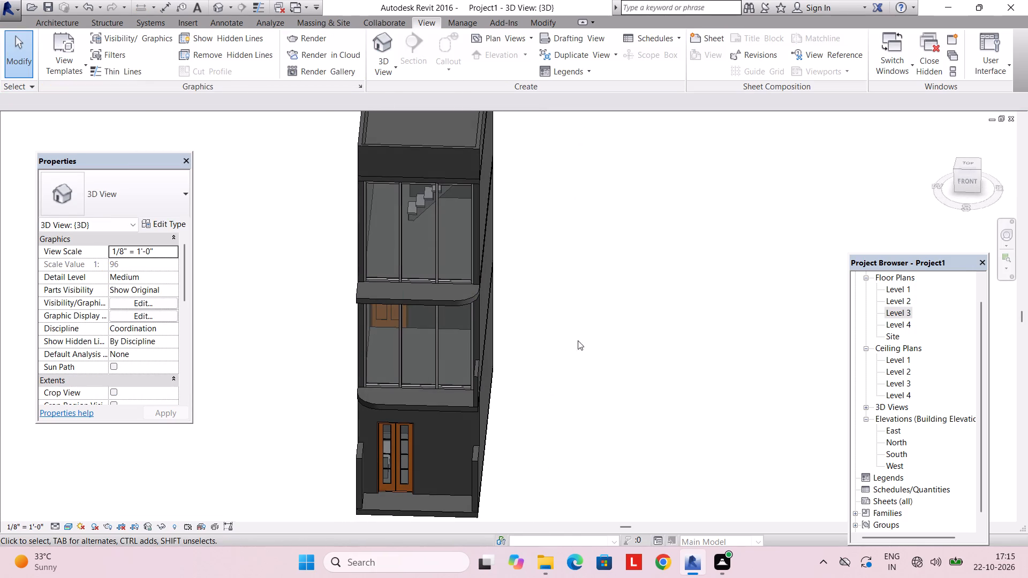
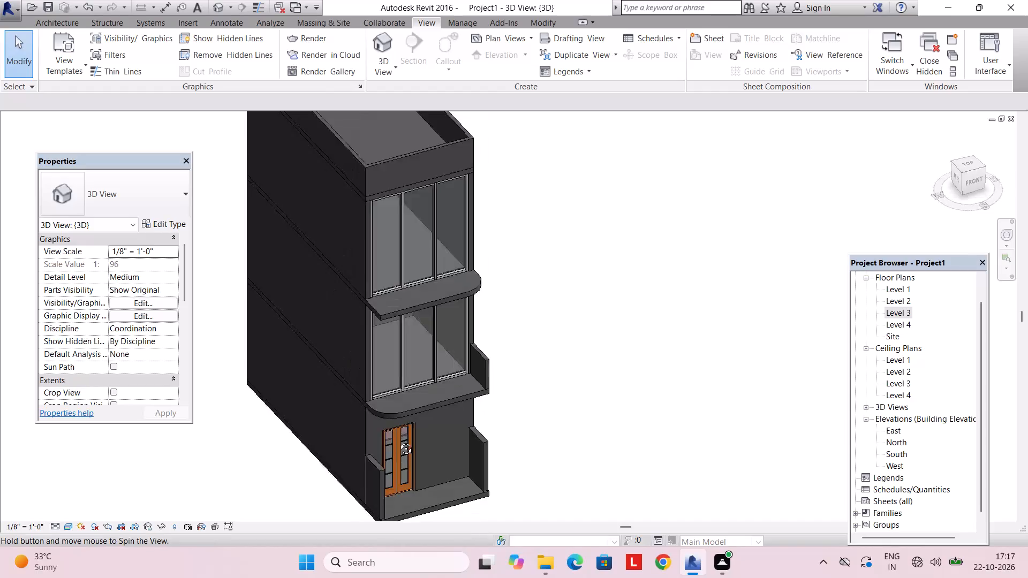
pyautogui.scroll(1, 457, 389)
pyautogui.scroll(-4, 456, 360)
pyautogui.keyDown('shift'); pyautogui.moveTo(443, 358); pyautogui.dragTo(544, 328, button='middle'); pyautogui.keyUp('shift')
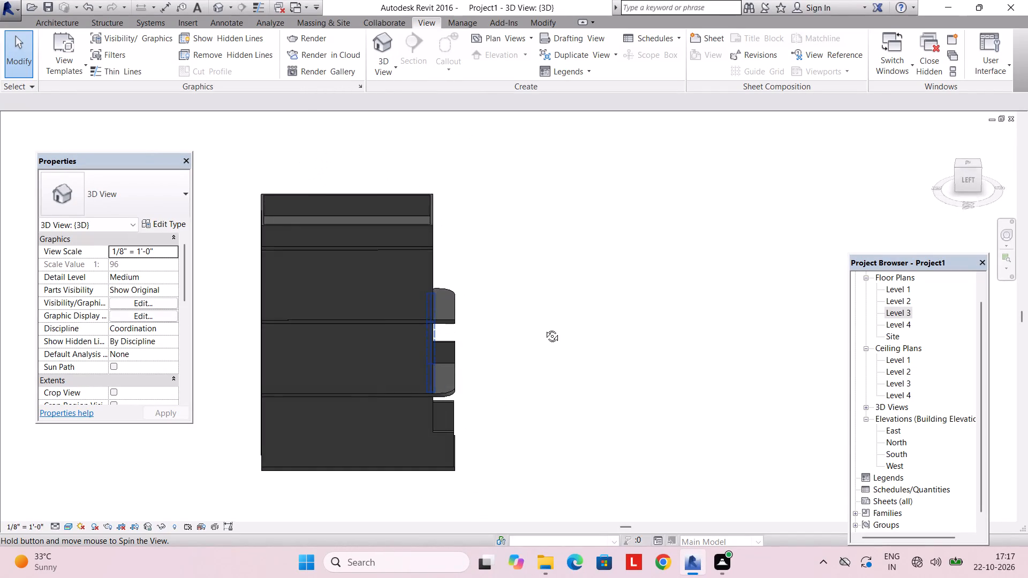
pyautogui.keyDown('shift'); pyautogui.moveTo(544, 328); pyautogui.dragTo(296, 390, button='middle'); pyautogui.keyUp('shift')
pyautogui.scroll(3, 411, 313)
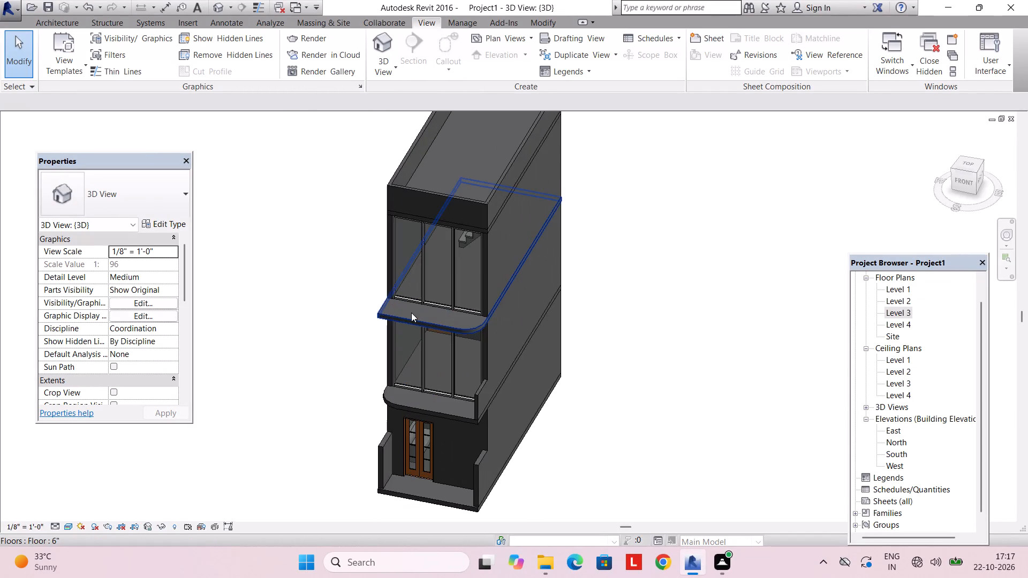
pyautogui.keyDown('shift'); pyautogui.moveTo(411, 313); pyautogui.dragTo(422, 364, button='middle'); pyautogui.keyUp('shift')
# In the Level 2 floor plan, create a shaft opening with a rectangular boundary around the whole staircase between its enclosing walls.
pyautogui.doubleClick(898, 298)
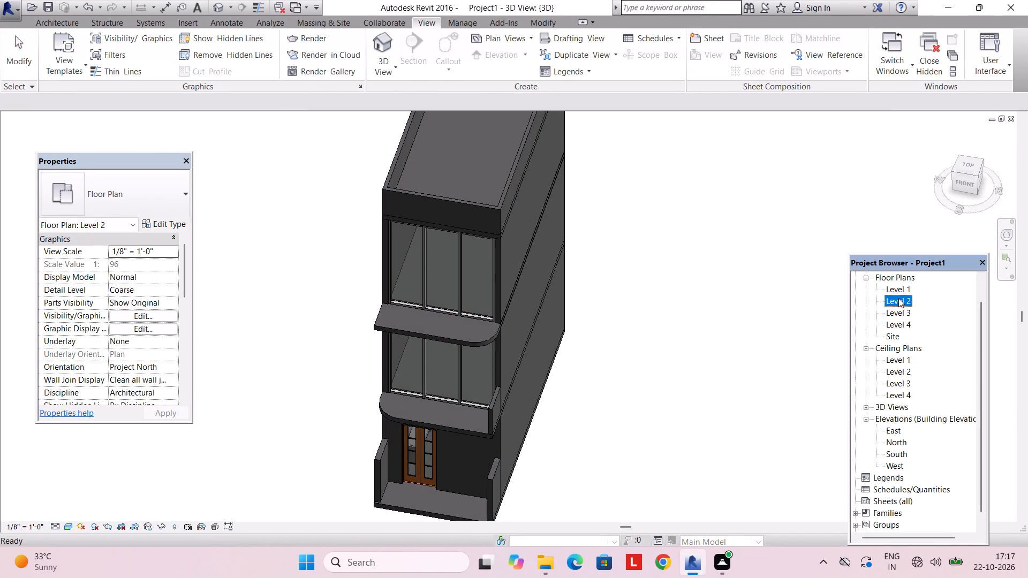
pyautogui.scroll(-4, 644, 304)
pyautogui.moveTo(628, 299); pyautogui.dragTo(623, 413, button='middle')
pyautogui.scroll(-5, 616, 311)
pyautogui.moveTo(614, 290); pyautogui.dragTo(599, 441, button='middle')
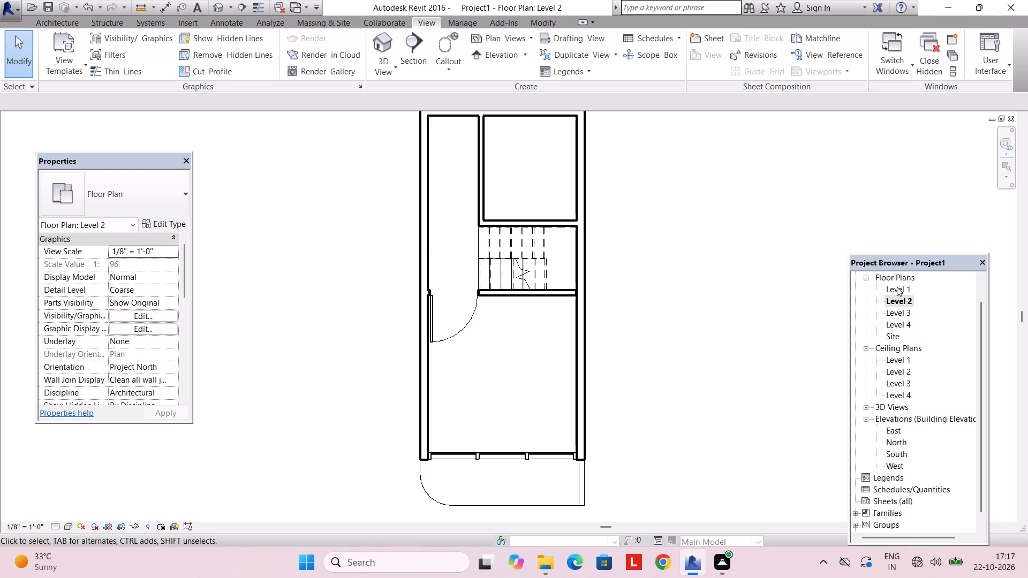
pyautogui.moveTo(610, 283); pyautogui.dragTo(608, 358, button='middle')
pyautogui.scroll(3, 482, 318)
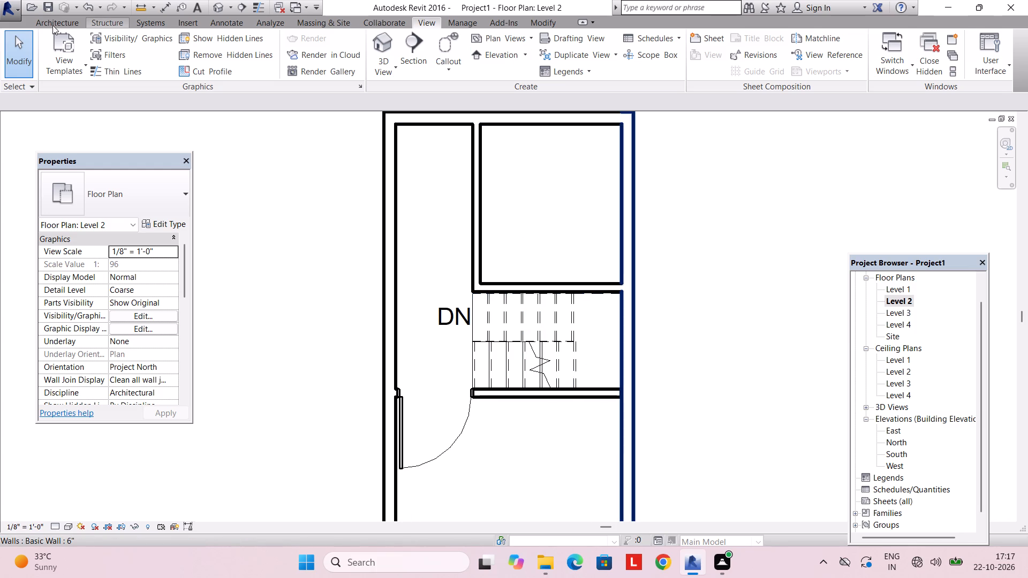
pyautogui.click(57, 23)
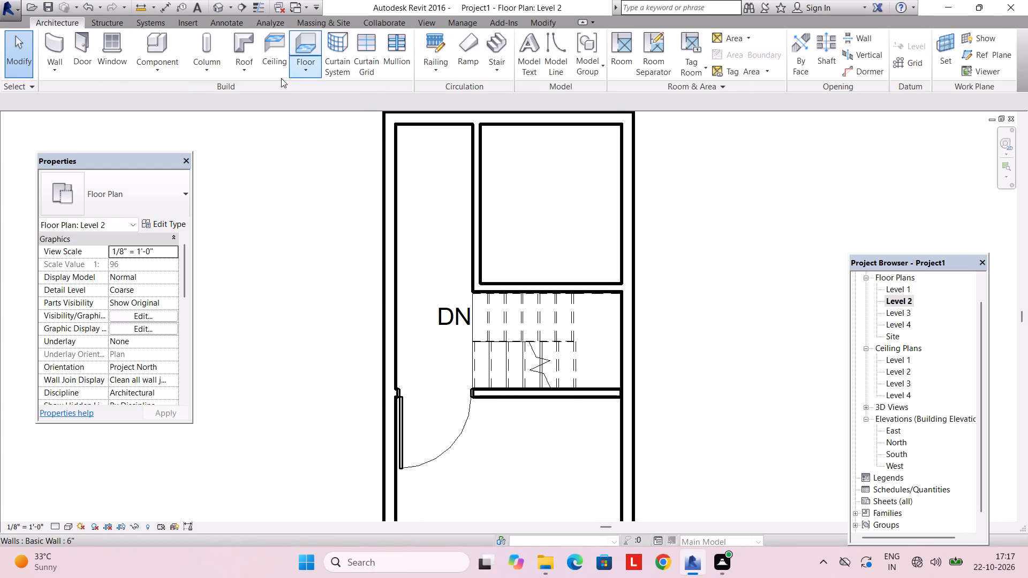
pyautogui.click(833, 51)
pyautogui.scroll(3, 623, 315)
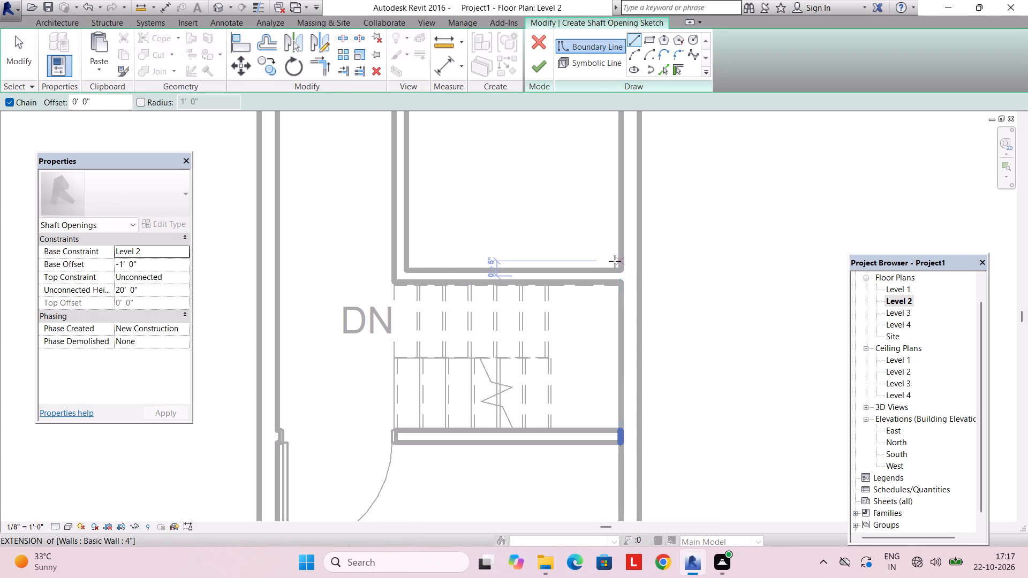
pyautogui.click(653, 41)
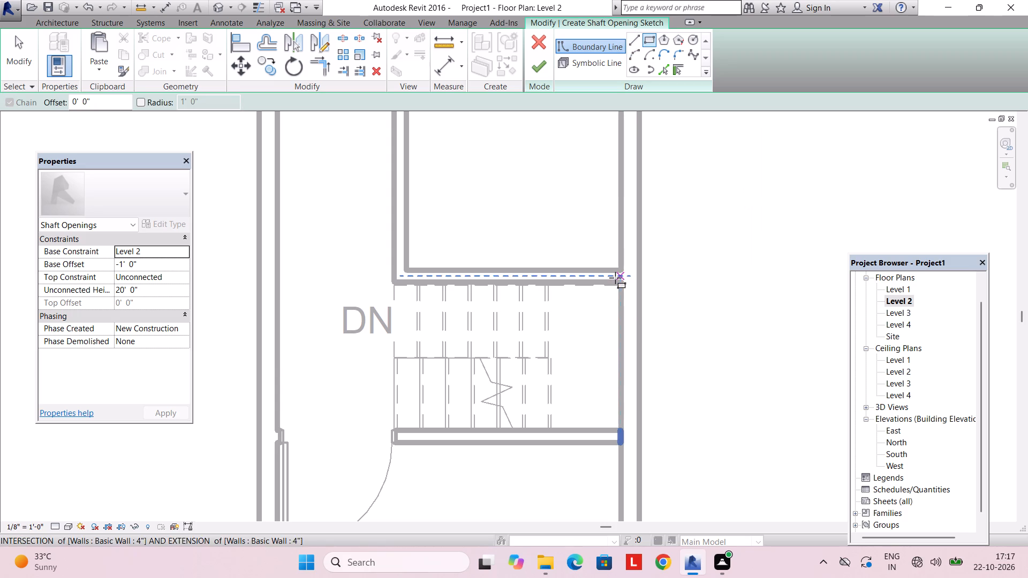
pyautogui.scroll(3, 615, 284)
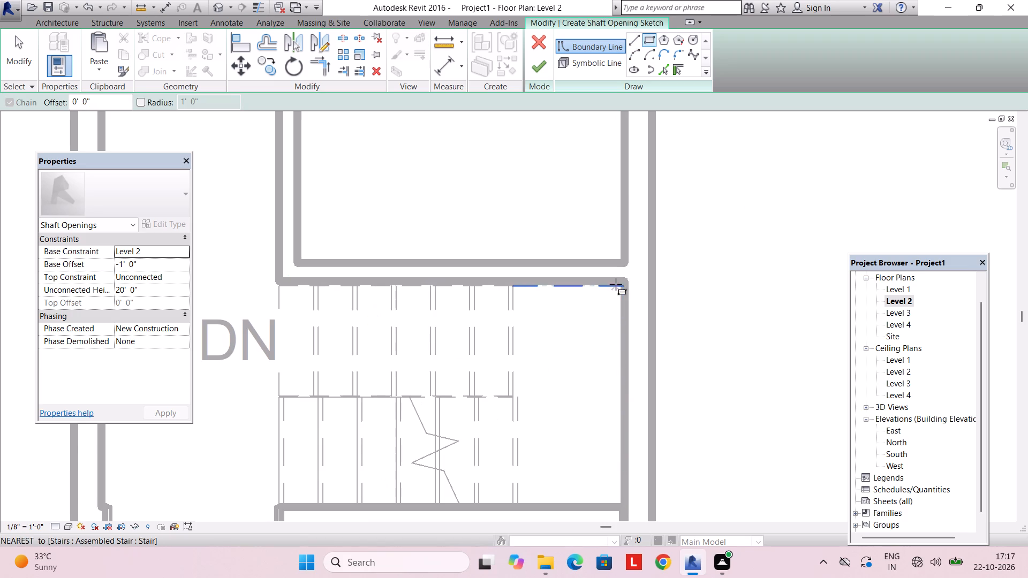
pyautogui.click(619, 285)
pyautogui.moveTo(443, 399); pyautogui.dragTo(549, 340, button='middle')
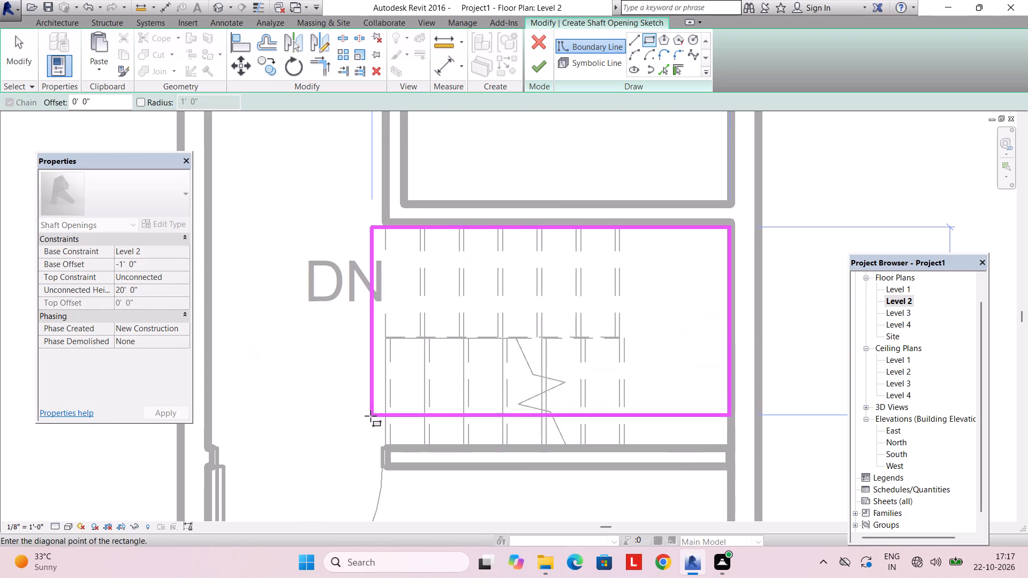
pyautogui.scroll(7, 371, 424)
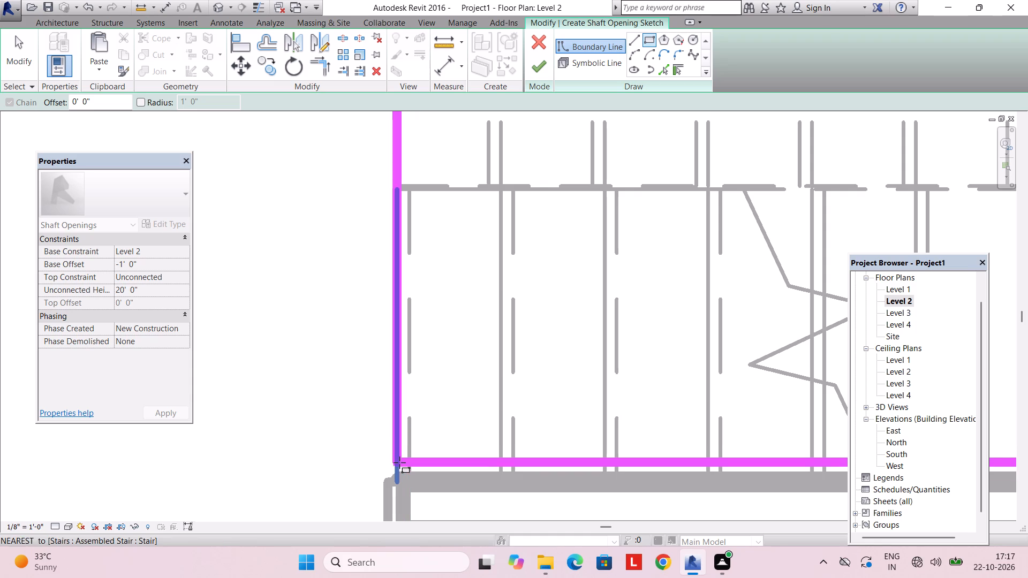
pyautogui.click(400, 467)
pyautogui.scroll(-2, 433, 399)
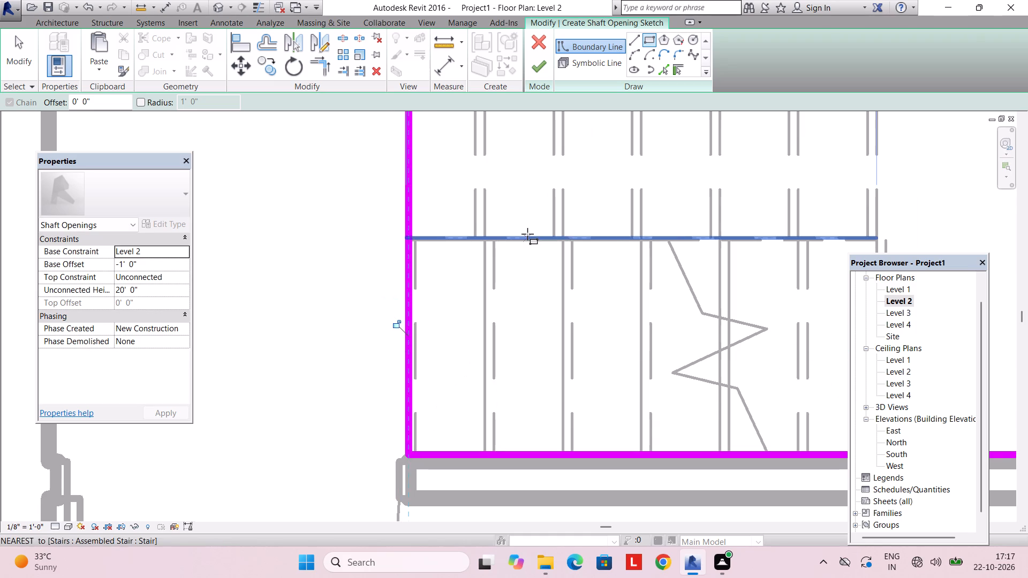
pyautogui.click(541, 64)
pyautogui.press('Escape')
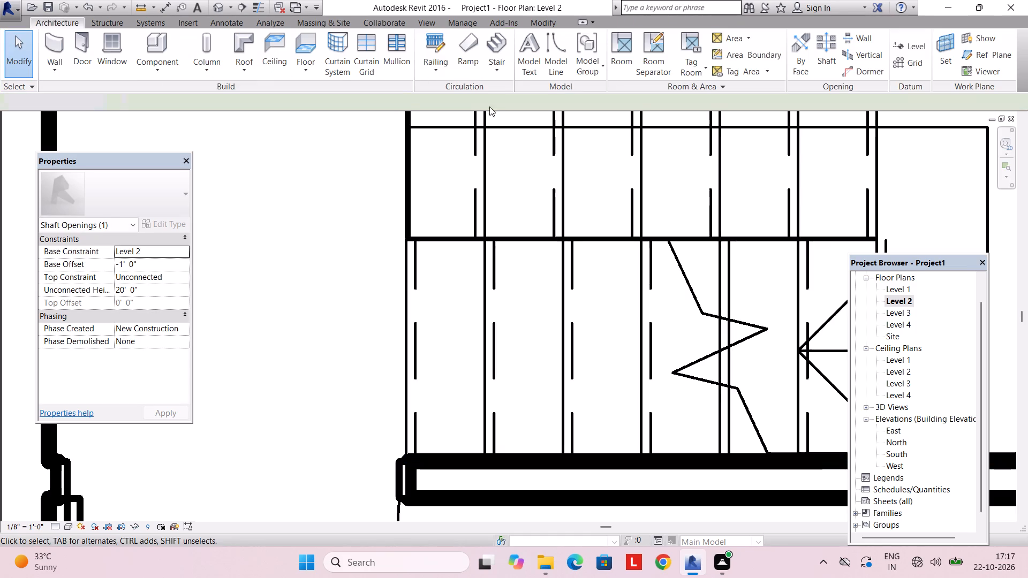
# Examine the staircase and the shaft cut through the front curtain walls in the 3D view.
pyautogui.click(434, 17)
pyautogui.click(381, 48)
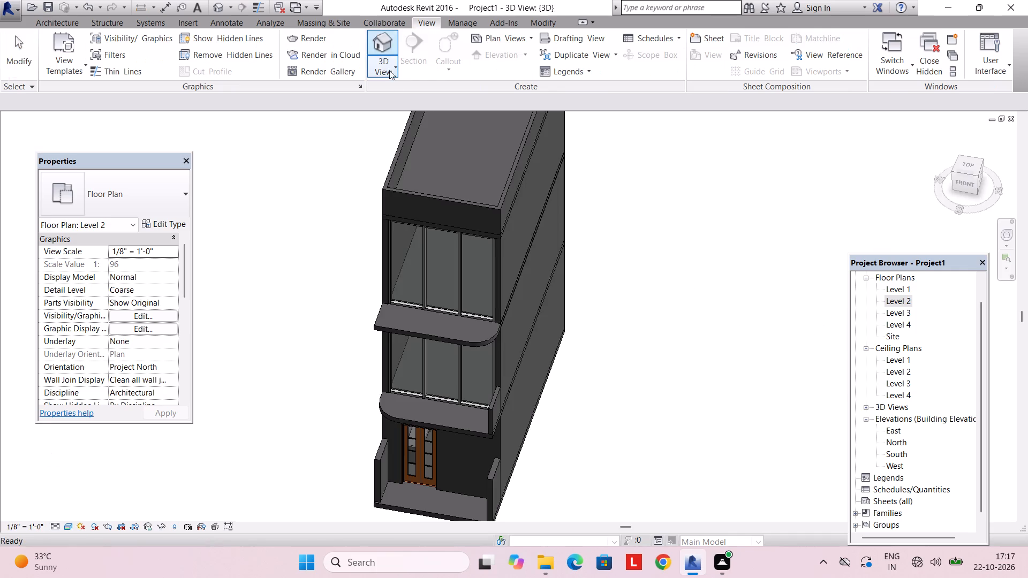
pyautogui.scroll(-4, 442, 152)
pyautogui.keyDown('shift'); pyautogui.moveTo(444, 164); pyautogui.dragTo(556, 104, button='middle'); pyautogui.keyUp('shift')
pyautogui.scroll(1, 516, 187)
pyautogui.moveTo(515, 187); pyautogui.dragTo(480, 136, button='middle')
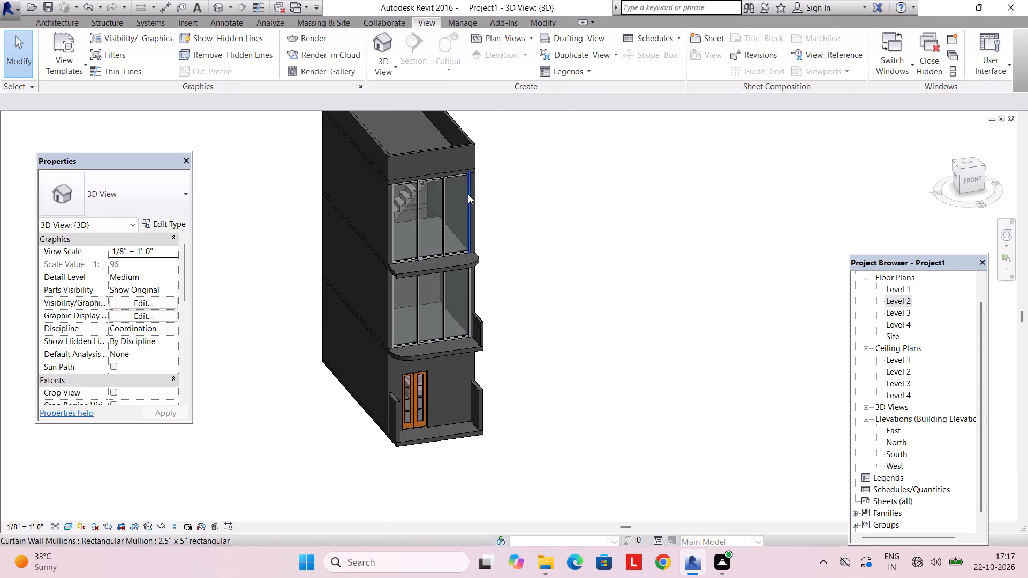
pyautogui.scroll(3, 468, 194)
pyautogui.keyDown('shift'); pyautogui.moveTo(463, 201); pyautogui.dragTo(422, 209, button='middle'); pyautogui.keyUp('shift')
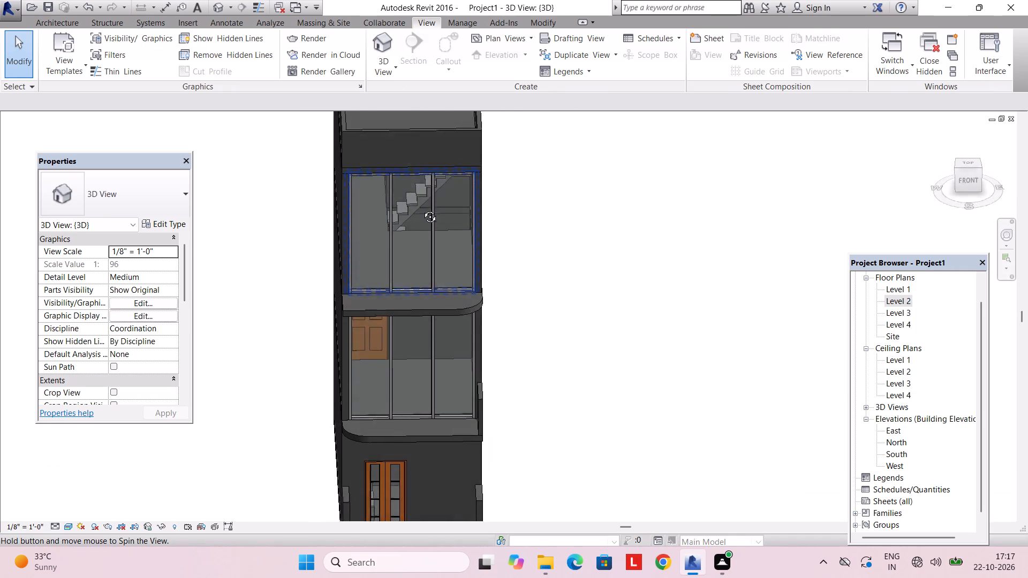
pyautogui.keyDown('shift'); pyautogui.moveTo(422, 209); pyautogui.dragTo(420, 155, button='middle'); pyautogui.keyUp('shift')
pyautogui.scroll(4, 430, 213)
pyautogui.keyDown('shift'); pyautogui.moveTo(429, 214); pyautogui.dragTo(445, 306, button='middle'); pyautogui.keyUp('shift')
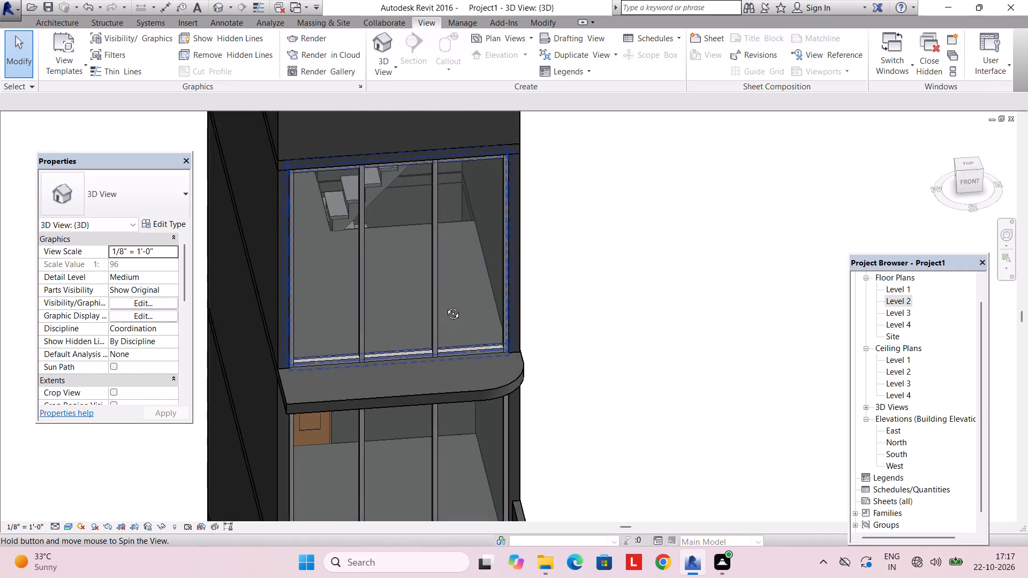
pyautogui.keyDown('shift'); pyautogui.moveTo(445, 306); pyautogui.dragTo(426, 306, button='middle'); pyautogui.keyUp('shift')
pyautogui.scroll(5, 376, 226)
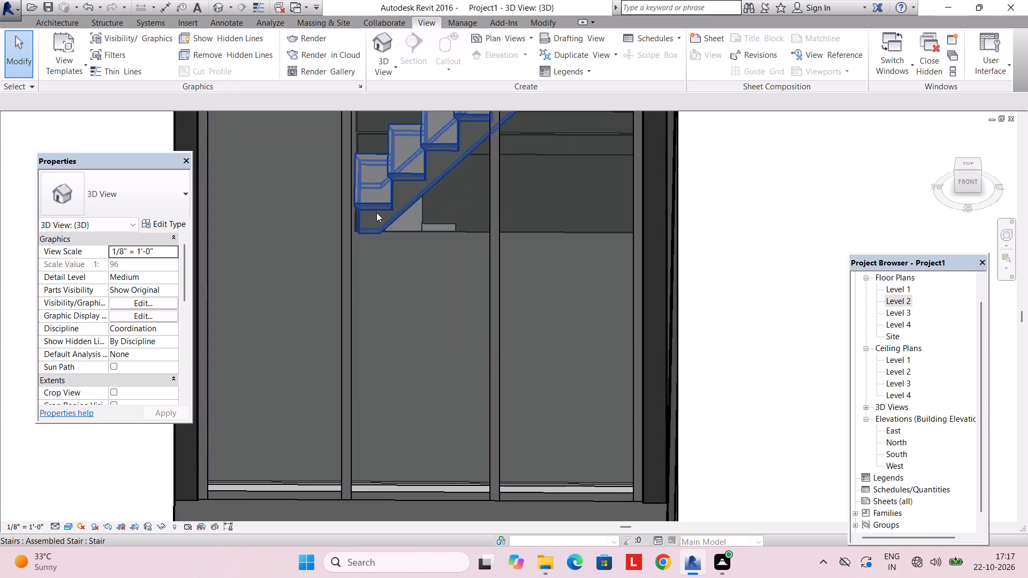
pyautogui.keyDown('shift'); pyautogui.moveTo(377, 217); pyautogui.dragTo(395, 235, button='middle'); pyautogui.keyUp('shift')
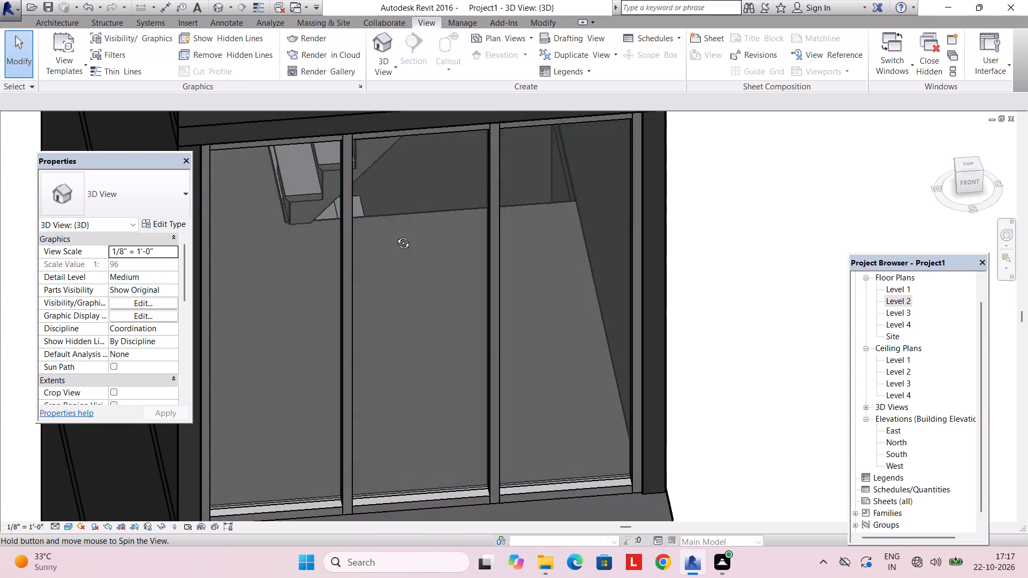
pyautogui.keyDown('shift'); pyautogui.moveTo(395, 235); pyautogui.dragTo(377, 203, button='middle'); pyautogui.keyUp('shift')
# Check the staircase area in the Level 3 floor plan and again beneath the Level 4 floor in the 3D view.
pyautogui.click(888, 305)
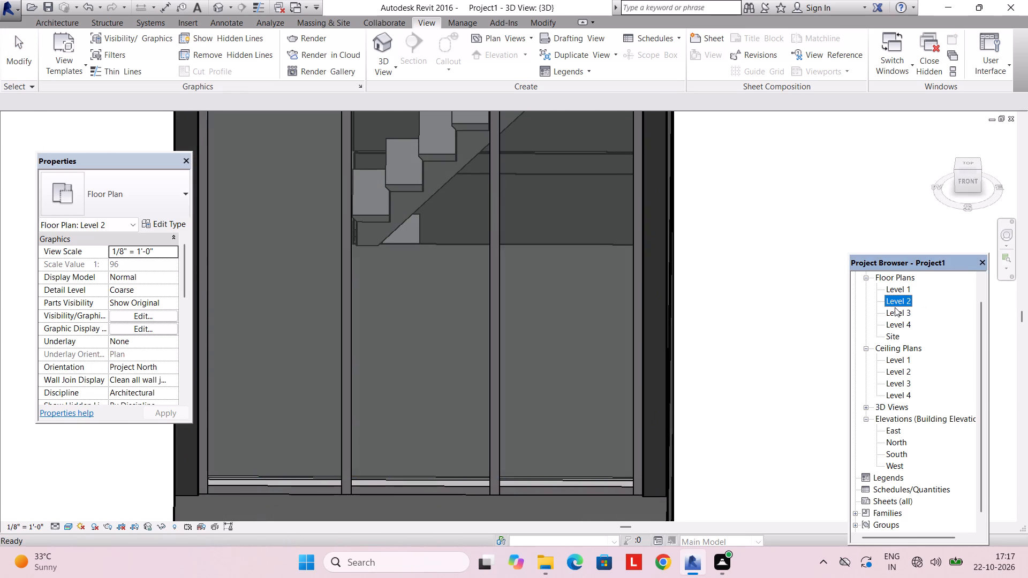
pyautogui.doubleClick(895, 309)
pyautogui.scroll(-7, 690, 273)
pyautogui.moveTo(655, 262); pyautogui.dragTo(643, 328, button='middle')
pyautogui.scroll(6, 626, 293)
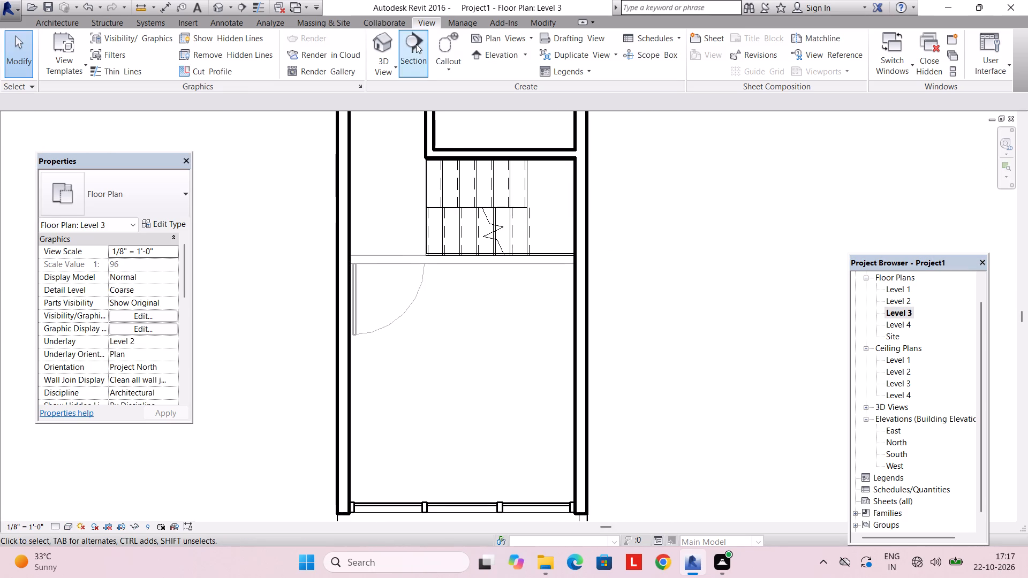
pyautogui.click(378, 74)
pyautogui.click(385, 96)
pyautogui.scroll(2, 460, 223)
pyautogui.scroll(-9, 461, 212)
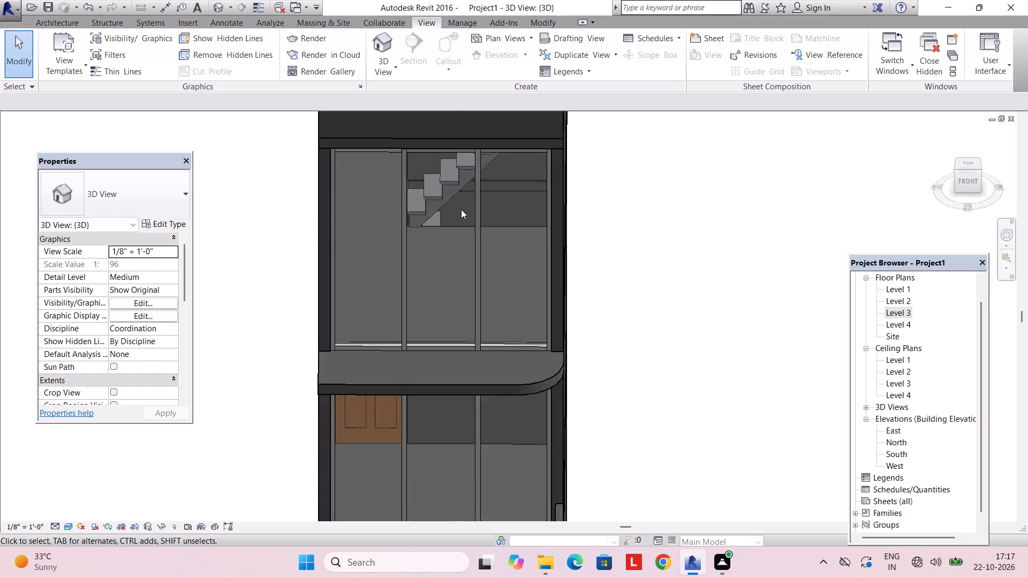
pyautogui.keyDown('shift'); pyautogui.moveTo(461, 208); pyautogui.dragTo(474, 234, button='middle'); pyautogui.keyUp('shift')
pyautogui.moveTo(475, 231); pyautogui.dragTo(469, 318, button='middle')
pyautogui.keyDown('shift'); pyautogui.moveTo(463, 276); pyautogui.dragTo(462, 263, button='middle'); pyautogui.keyUp('shift')
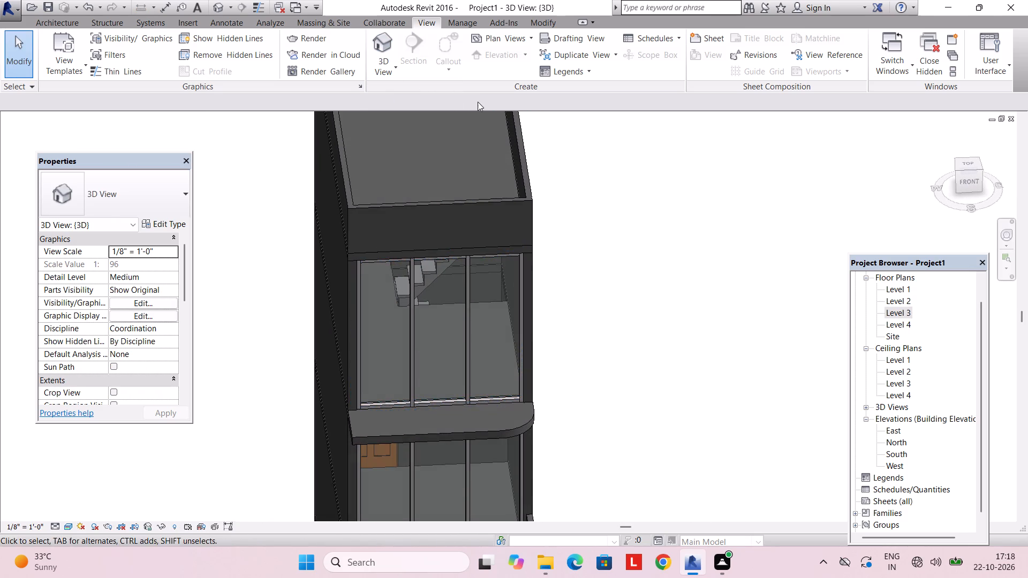
pyautogui.moveTo(466, 181); pyautogui.dragTo(447, 285, button='middle')
pyautogui.moveTo(446, 272); pyautogui.dragTo(448, 141, button='middle')
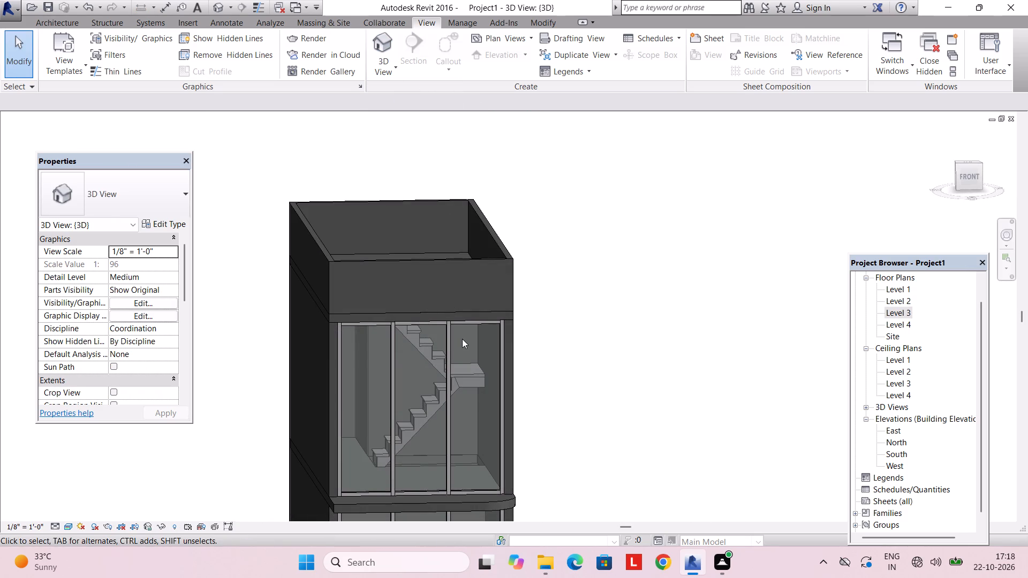
# Temporarily hide the Level 3 Storefront curtain wall in the 3D view.
pyautogui.click(462, 339)
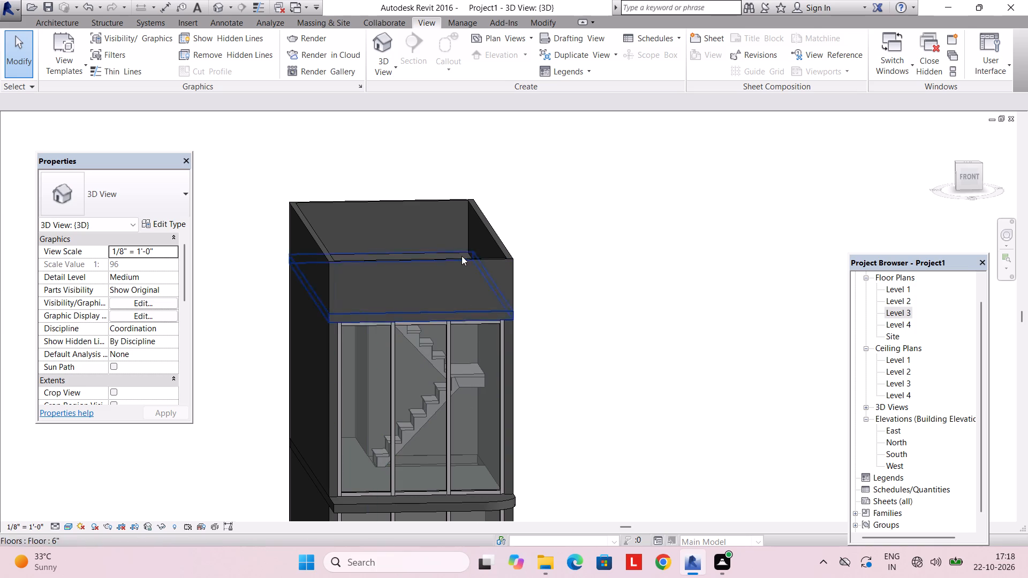
pyautogui.keyDown('shift'); pyautogui.moveTo(462, 256); pyautogui.dragTo(447, 365, button='middle'); pyautogui.keyUp('shift')
pyautogui.keyDown('shift'); pyautogui.moveTo(458, 378); pyautogui.dragTo(465, 293, button='middle'); pyautogui.keyUp('shift')
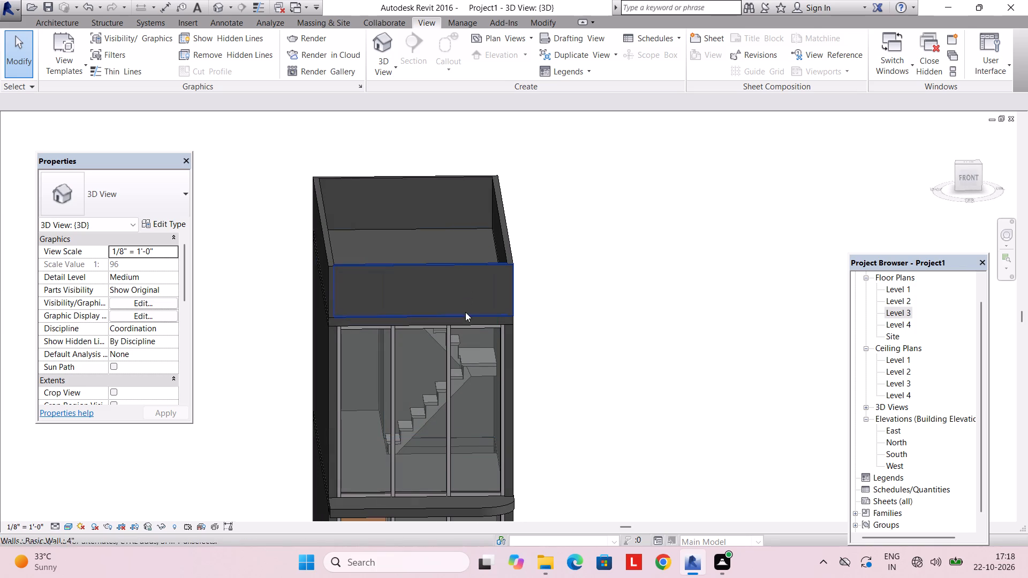
pyautogui.click(465, 325)
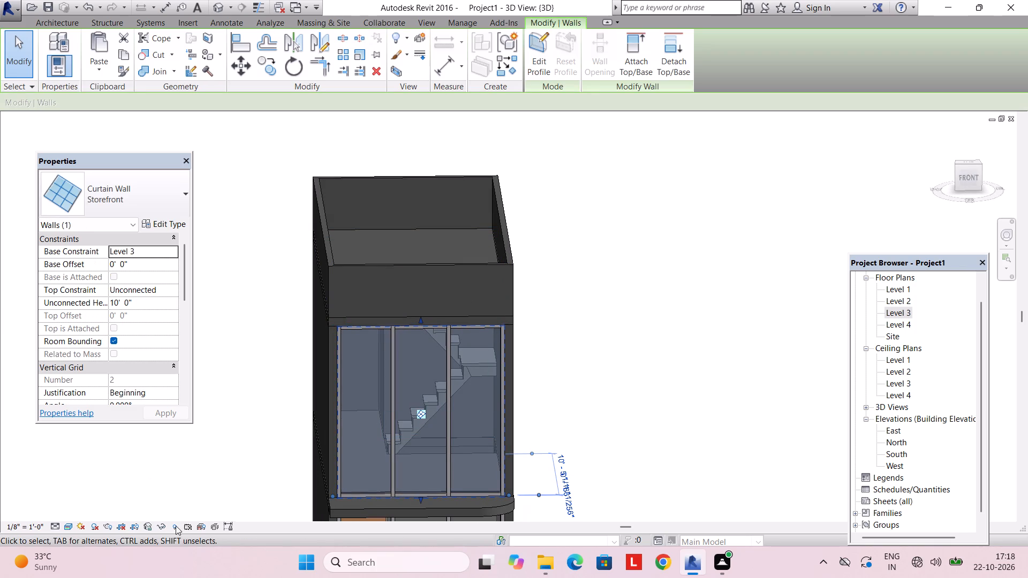
pyautogui.click(160, 530)
pyautogui.click(187, 497)
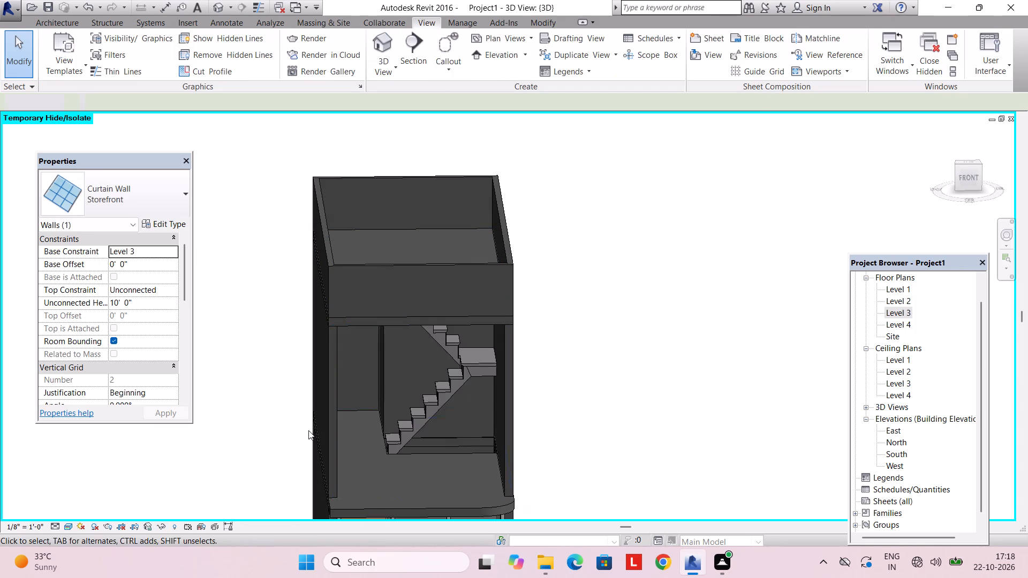
# Stretch the top of the staircase shaft opening upward through the Level 4 floor.
pyautogui.keyDown('shift'); pyautogui.moveTo(310, 429); pyautogui.dragTo(334, 341, button='middle'); pyautogui.keyUp('shift')
pyautogui.click(405, 353)
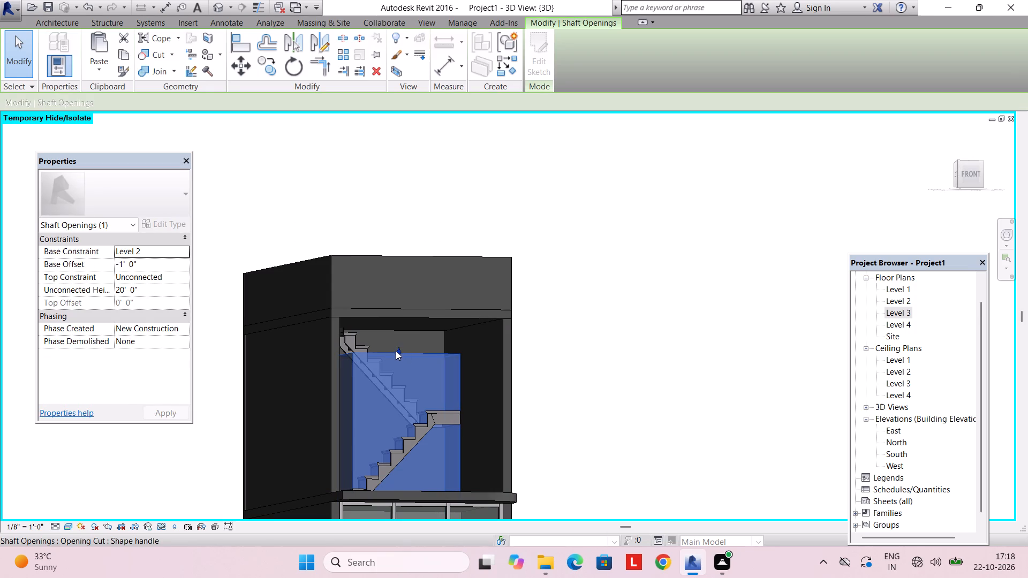
pyautogui.moveTo(396, 351); pyautogui.dragTo(399, 306)
pyautogui.press('Escape')
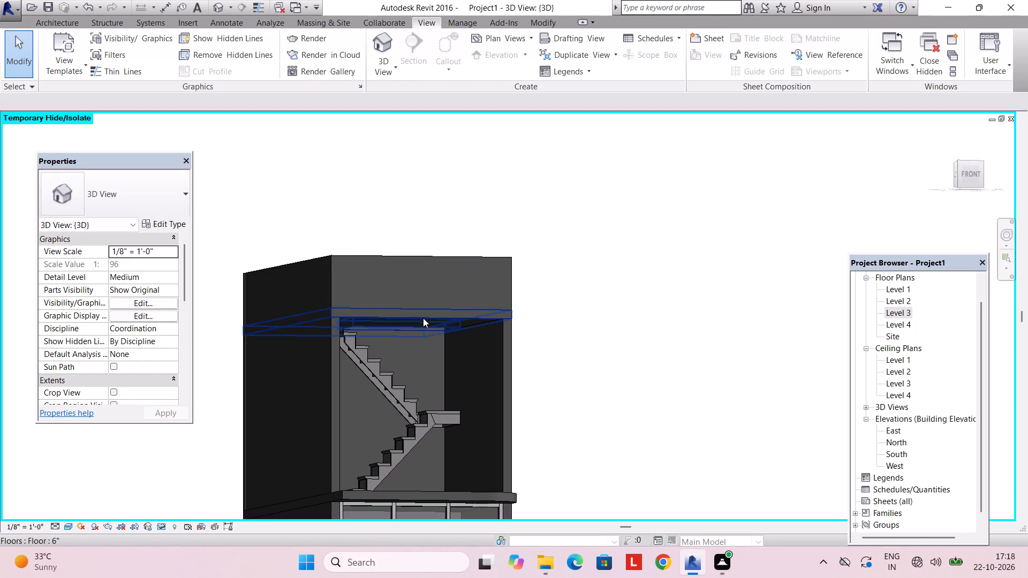
# Examine the stair opening in the Level 4 floor from above and from several sides of the building.
pyautogui.keyDown('shift'); pyautogui.moveTo(432, 318); pyautogui.dragTo(409, 504, button='middle'); pyautogui.keyUp('shift')
pyautogui.keyDown('shift'); pyautogui.moveTo(440, 340); pyautogui.dragTo(428, 446, button='middle'); pyautogui.keyUp('shift')
pyautogui.scroll(-1, 437, 299)
pyautogui.keyDown('shift'); pyautogui.moveTo(428, 343); pyautogui.dragTo(430, 443, button='middle'); pyautogui.keyUp('shift')
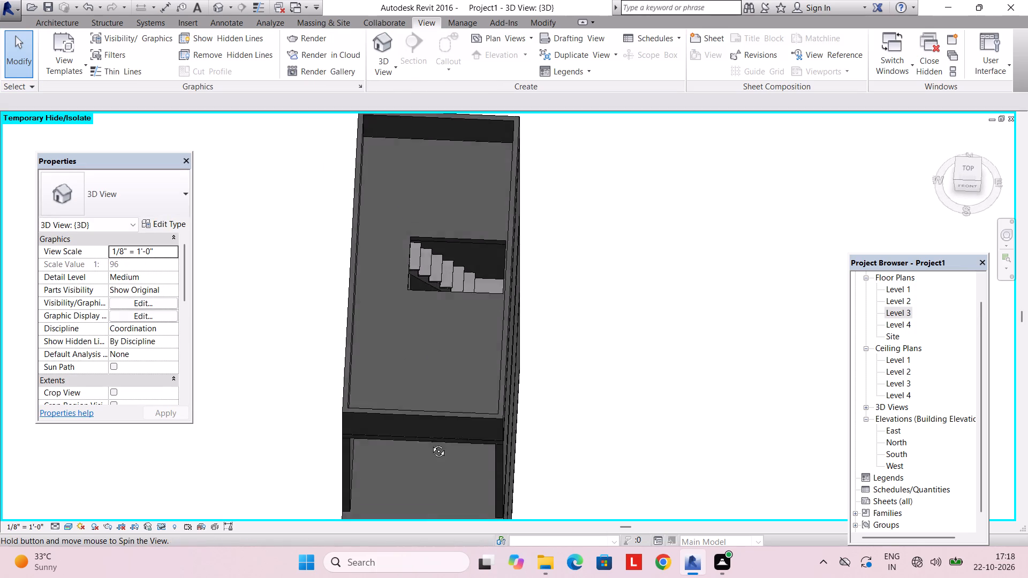
pyautogui.keyDown('shift'); pyautogui.moveTo(430, 443); pyautogui.dragTo(430, 444, button='middle'); pyautogui.keyUp('shift')
pyautogui.moveTo(438, 309); pyautogui.dragTo(432, 391, button='middle')
pyautogui.keyDown('shift'); pyautogui.moveTo(432, 391); pyautogui.dragTo(520, 453, button='middle'); pyautogui.keyUp('shift')
pyautogui.scroll(3, 382, 440)
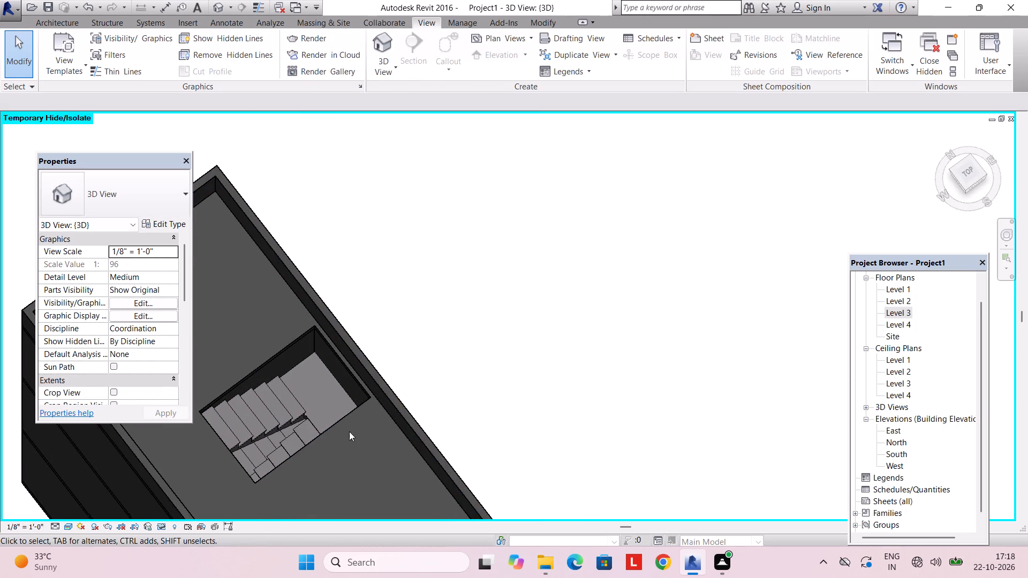
pyautogui.moveTo(349, 431); pyautogui.dragTo(442, 423, button='middle')
pyautogui.keyDown('shift'); pyautogui.moveTo(397, 430); pyautogui.dragTo(473, 411, button='middle'); pyautogui.keyUp('shift')
pyautogui.moveTo(389, 432); pyautogui.dragTo(517, 304, button='middle')
pyautogui.scroll(1, 509, 320)
pyautogui.keyDown('shift'); pyautogui.moveTo(435, 361); pyautogui.dragTo(500, 344, button='middle'); pyautogui.keyUp('shift')
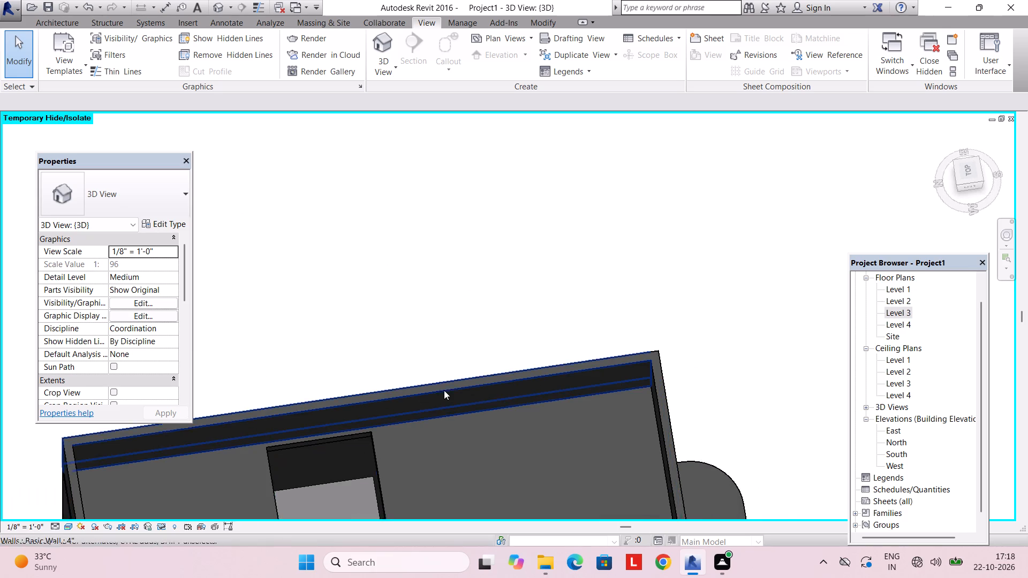
pyautogui.moveTo(439, 392); pyautogui.dragTo(463, 280, button='middle')
pyautogui.keyDown('shift'); pyautogui.moveTo(440, 334); pyautogui.dragTo(507, 303, button='middle'); pyautogui.keyUp('shift')
pyautogui.moveTo(476, 363); pyautogui.dragTo(452, 217, button='middle')
pyautogui.moveTo(433, 287); pyautogui.dragTo(437, 283, button='middle')
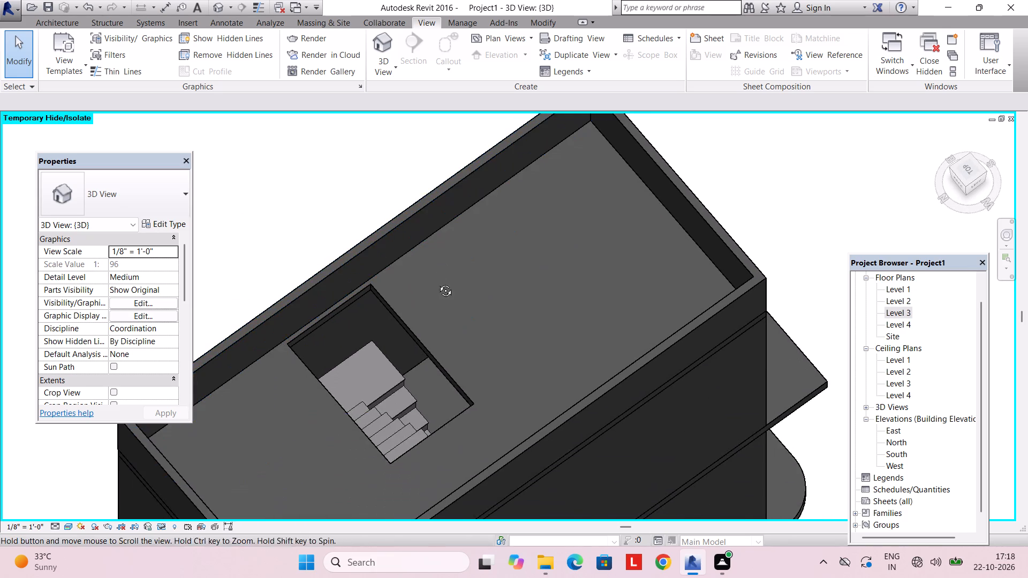
pyautogui.moveTo(437, 283); pyautogui.dragTo(455, 262, button='middle')
pyautogui.keyDown('shift'); pyautogui.moveTo(475, 329); pyautogui.dragTo(406, 227, button='middle'); pyautogui.keyUp('shift')
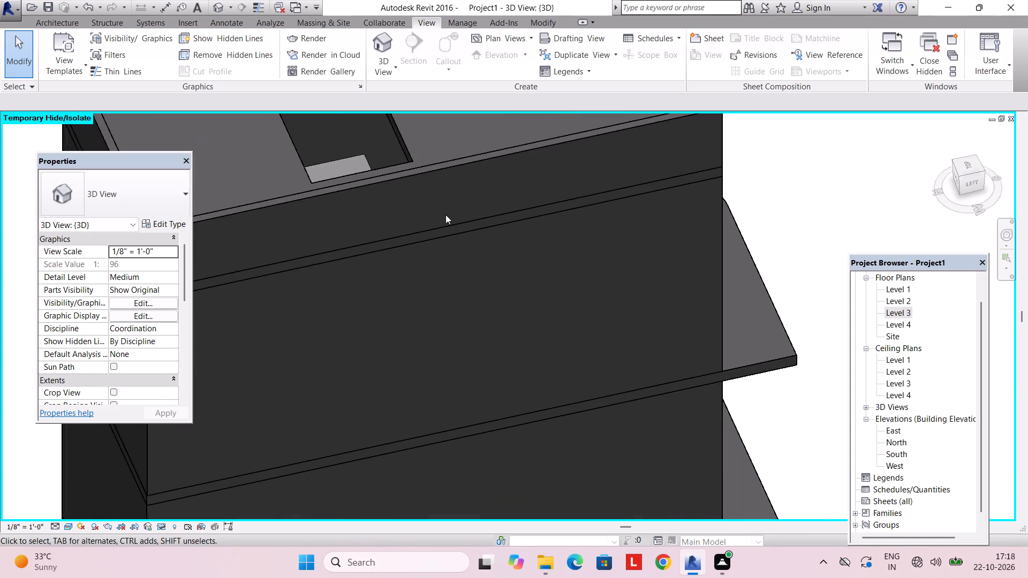
pyautogui.scroll(-4, 445, 214)
pyautogui.moveTo(530, 215); pyautogui.dragTo(505, 315, button='middle')
pyautogui.keyDown('shift'); pyautogui.moveTo(538, 281); pyautogui.dragTo(443, 287, button='middle'); pyautogui.keyUp('shift')
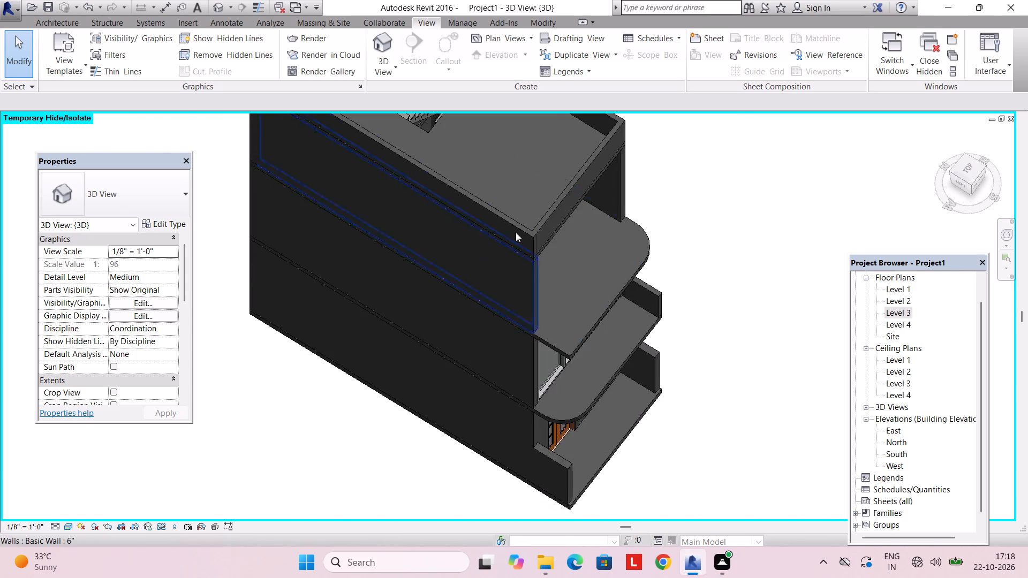
pyautogui.moveTo(521, 232); pyautogui.dragTo(475, 393, button='middle')
pyautogui.keyDown('shift'); pyautogui.moveTo(470, 368); pyautogui.dragTo(414, 292, button='middle'); pyautogui.keyUp('shift')
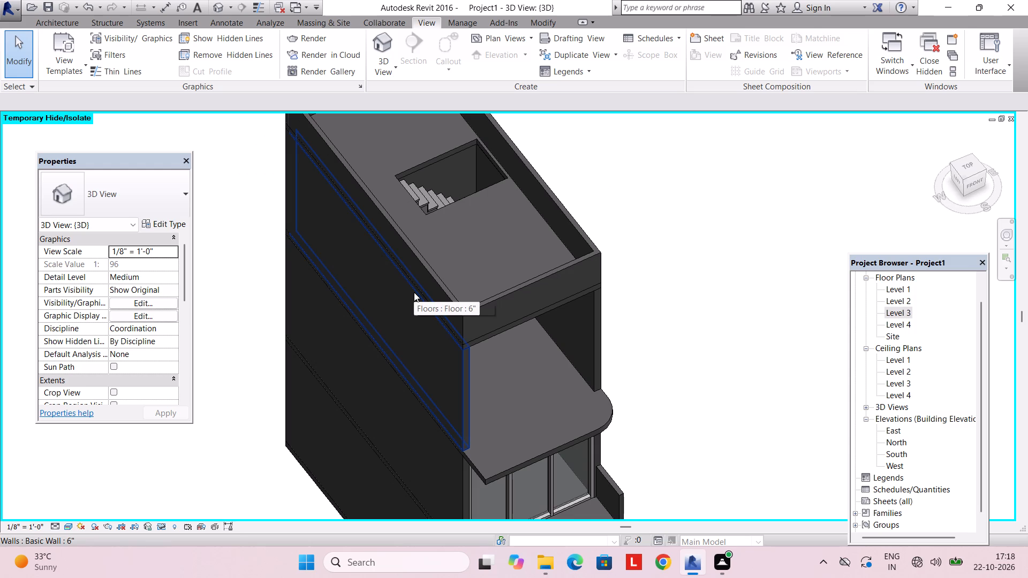
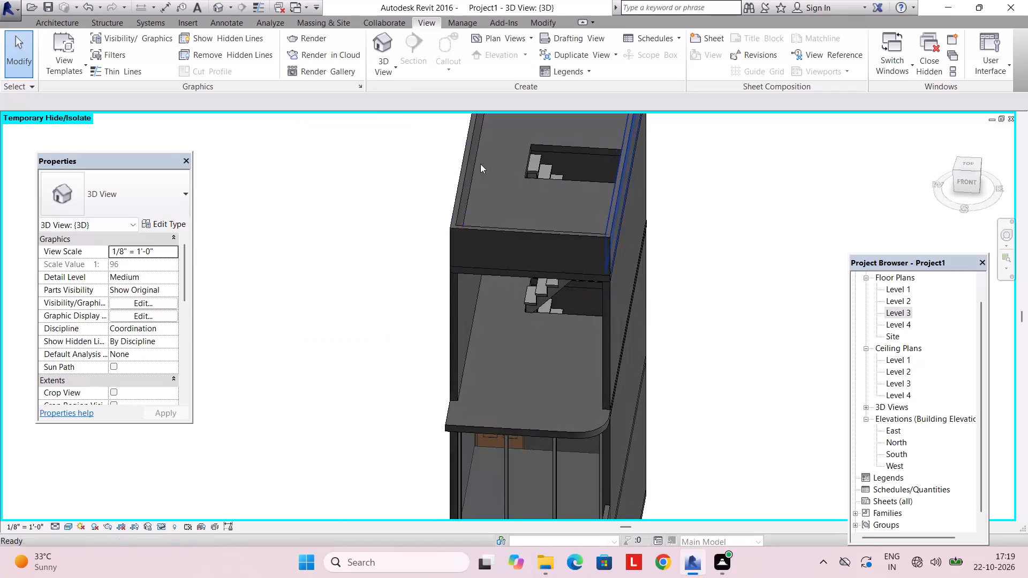
# Delete the staircase running from Level 3 to Level 4 in the Level 3 floor plan.
pyautogui.keyDown('shift'); pyautogui.moveTo(500, 246); pyautogui.dragTo(512, 172, button='middle'); pyautogui.keyUp('shift')
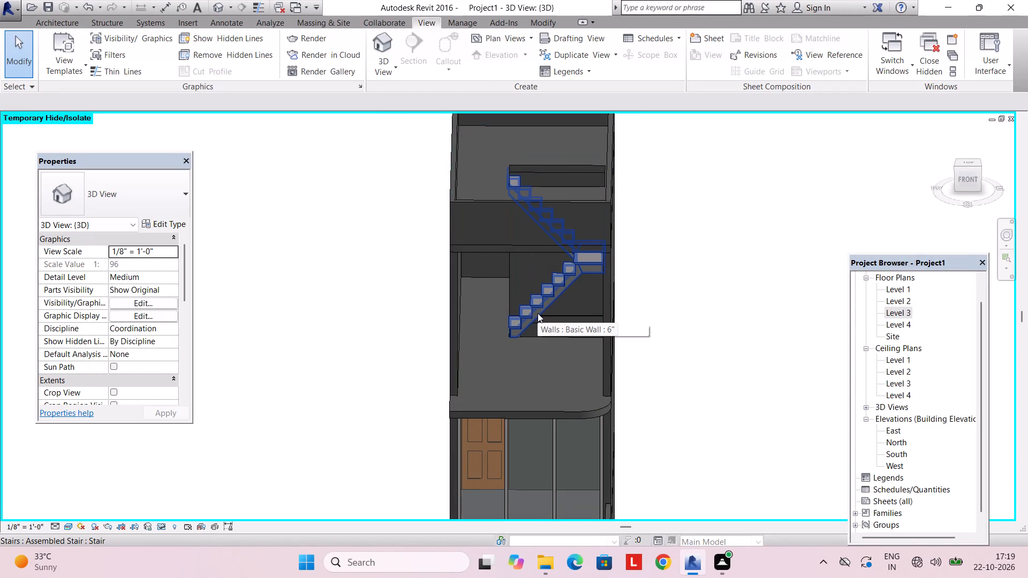
pyautogui.keyDown('shift'); pyautogui.moveTo(517, 283); pyautogui.dragTo(532, 344, button='middle'); pyautogui.keyUp('shift')
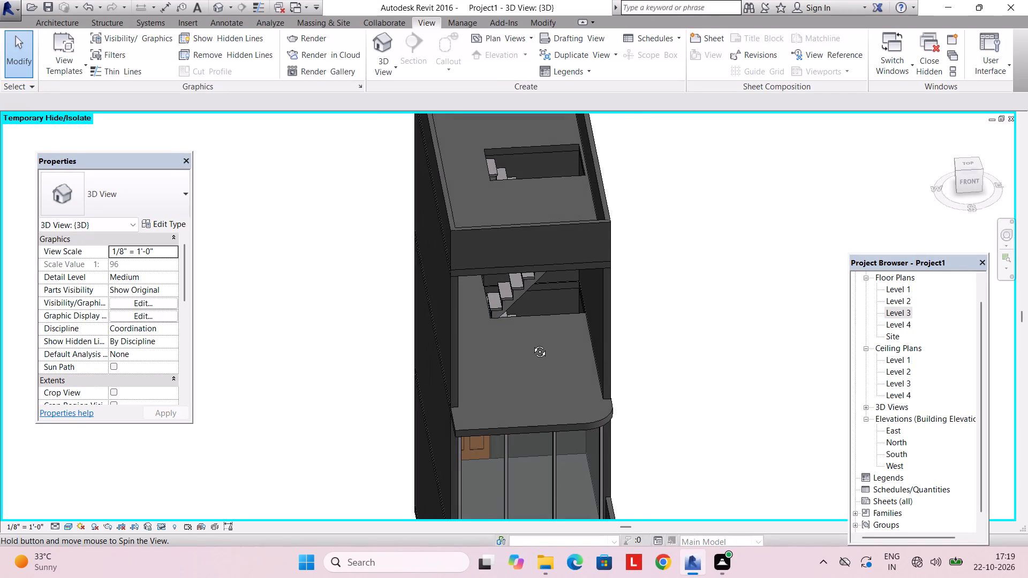
pyautogui.keyDown('shift'); pyautogui.moveTo(532, 344); pyautogui.dragTo(542, 341, button='middle'); pyautogui.keyUp('shift')
pyautogui.doubleClick(896, 313)
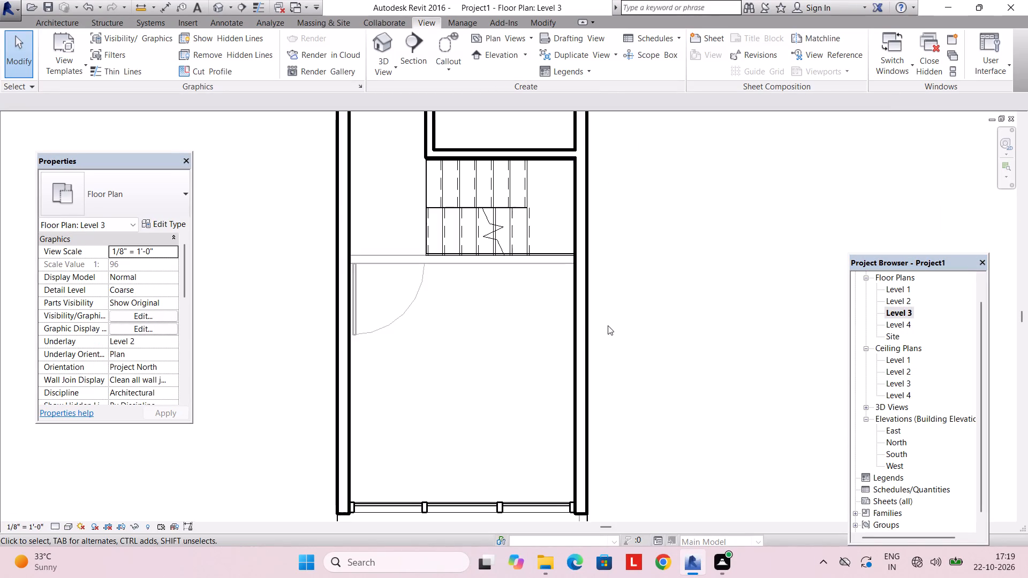
pyautogui.scroll(-4, 513, 317)
pyautogui.moveTo(508, 291); pyautogui.dragTo(506, 331, button='middle')
pyautogui.click(505, 293)
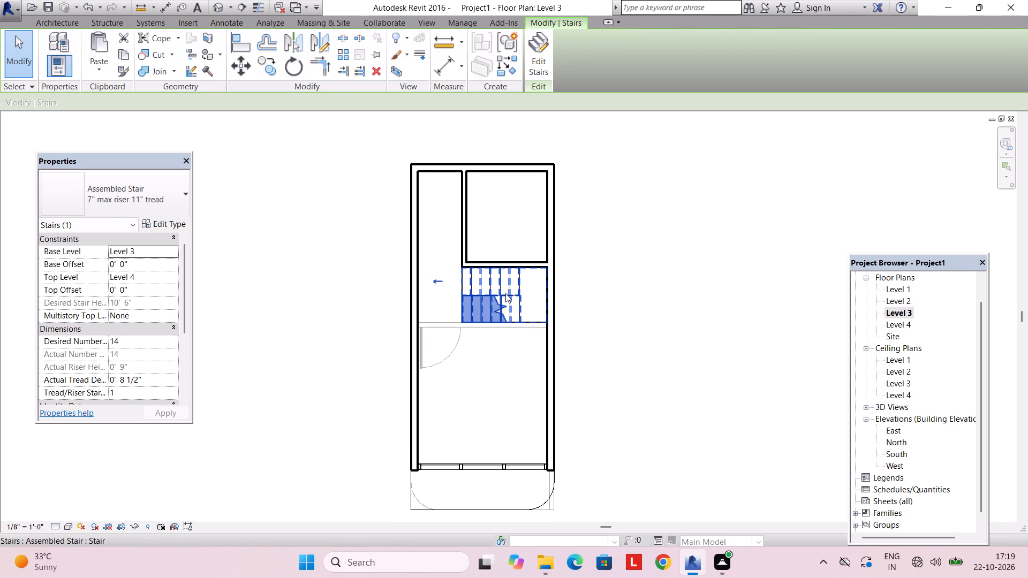
pyautogui.press('Delete')
# Set the underlay of the Level 3 floor plan to None.
pyautogui.moveTo(505, 292); pyautogui.dragTo(516, 341, button='middle')
pyautogui.scroll(5, 516, 338)
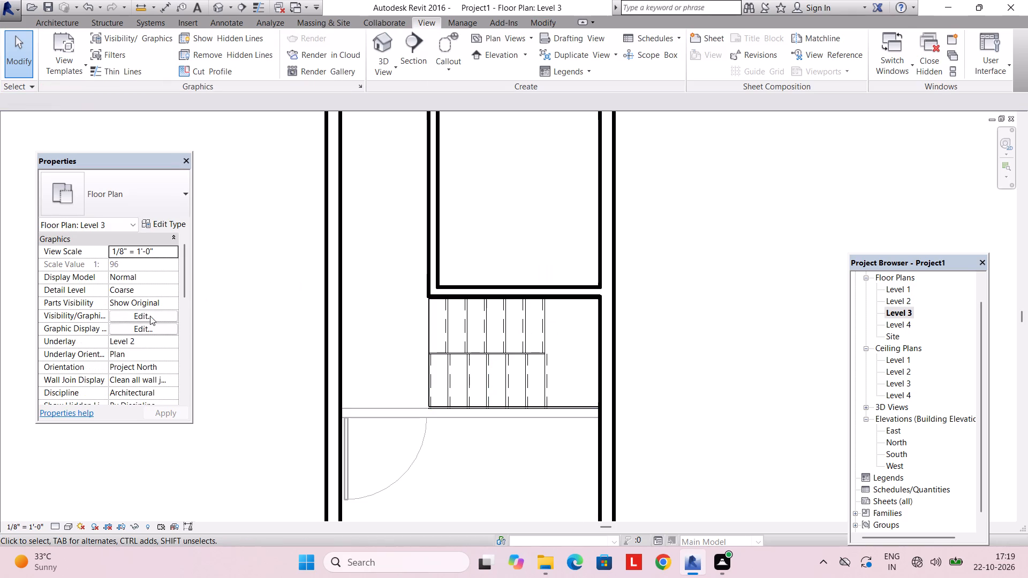
pyautogui.click(153, 343)
pyautogui.click(173, 341)
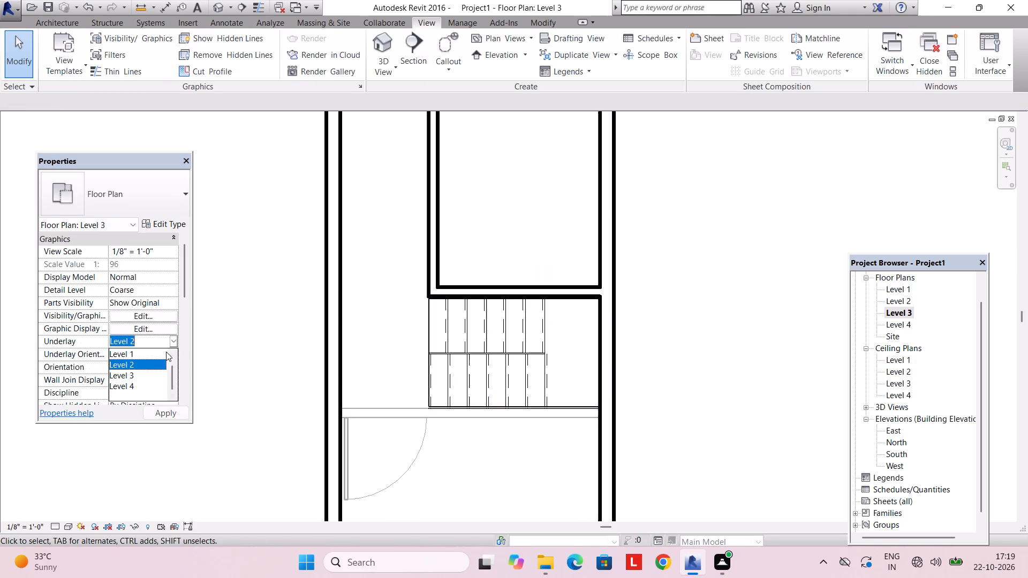
pyautogui.scroll(5, 145, 365)
pyautogui.click(148, 350)
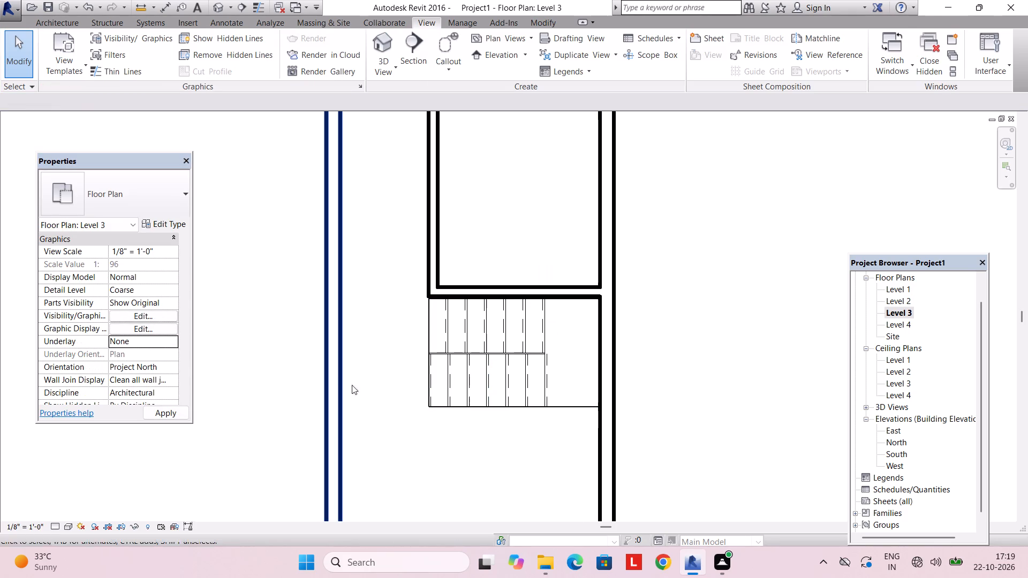
pyautogui.press('Escape')
pyautogui.scroll(-4, 511, 326)
pyautogui.moveTo(511, 326); pyautogui.dragTo(511, 338, button='middle')
pyautogui.scroll(2, 513, 377)
# Check the stair area in the Level 4 and Level 2 floor plans.
pyautogui.doubleClick(904, 324)
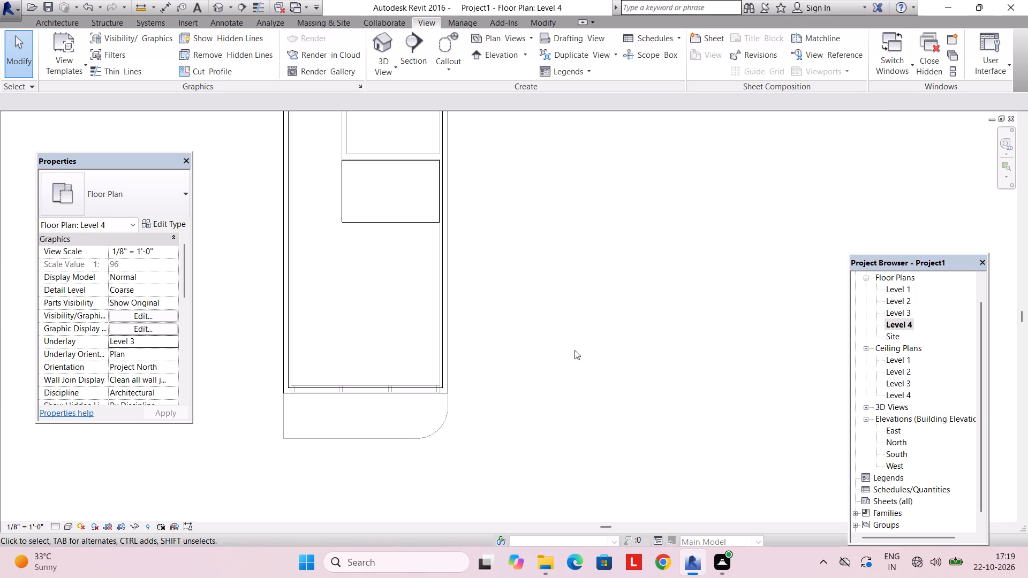
pyautogui.doubleClick(902, 303)
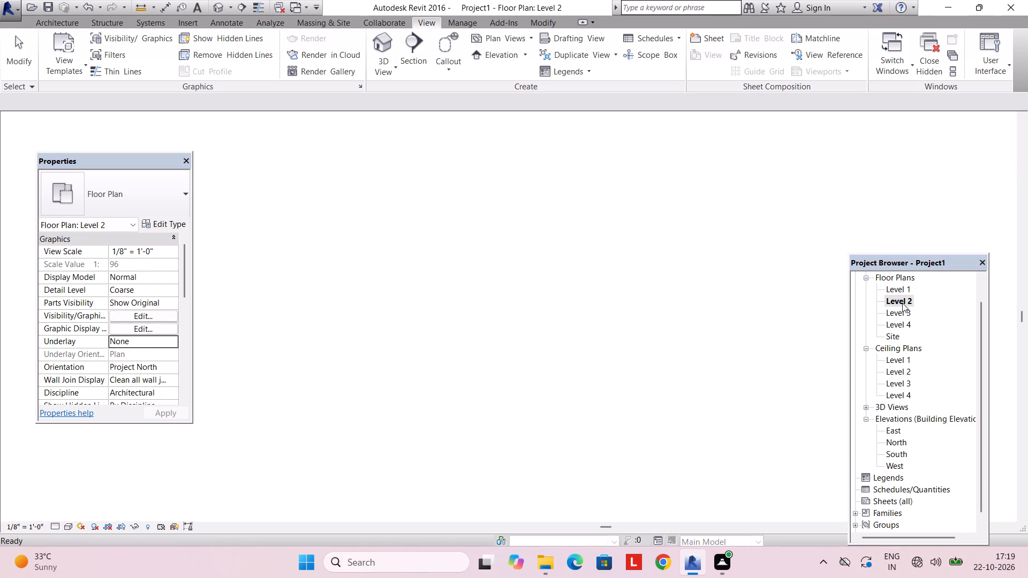
pyautogui.scroll(-3, 861, 299)
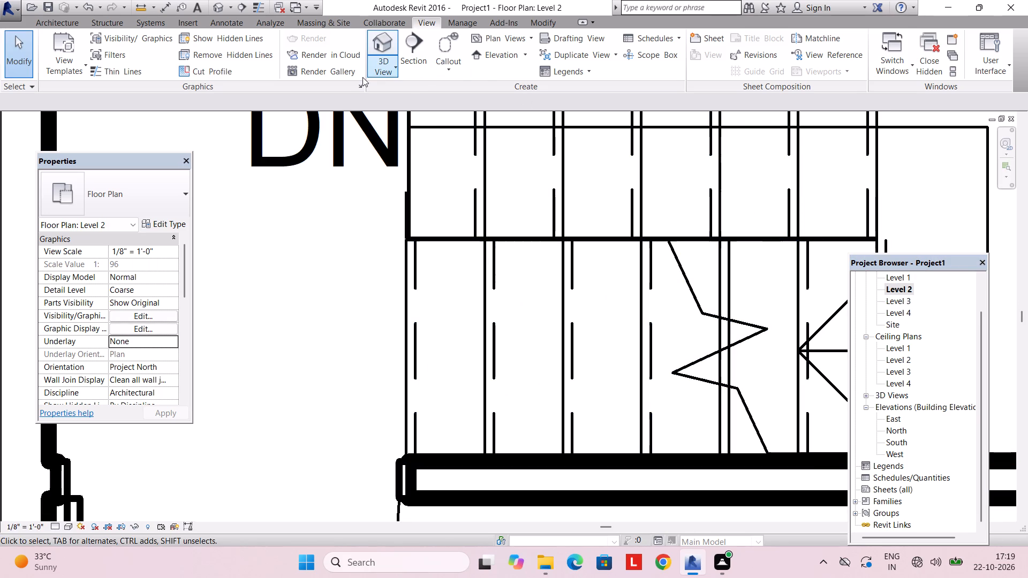
# Examine the stair opening through the Level 4 and Level 3 floors in the 3D view, from the front and above.
pyautogui.click(378, 74)
pyautogui.click(380, 82)
pyautogui.keyDown('shift'); pyautogui.moveTo(519, 245); pyautogui.dragTo(502, 160, button='middle'); pyautogui.keyUp('shift')
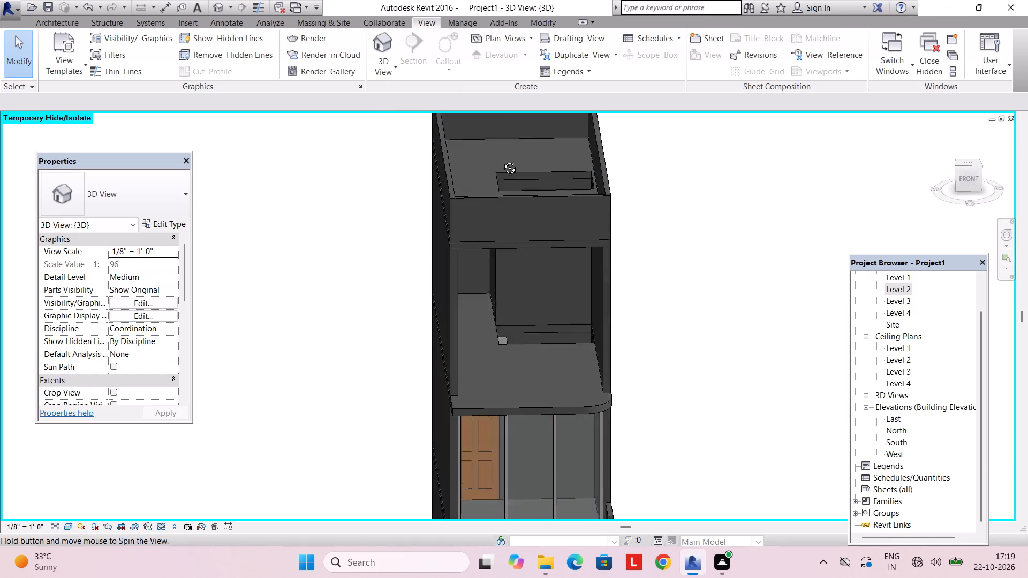
pyautogui.keyDown('shift'); pyautogui.moveTo(502, 160); pyautogui.dragTo(520, 269, button='middle'); pyautogui.keyUp('shift')
pyautogui.keyDown('shift'); pyautogui.moveTo(520, 278); pyautogui.dragTo(498, 220, button='middle'); pyautogui.keyUp('shift')
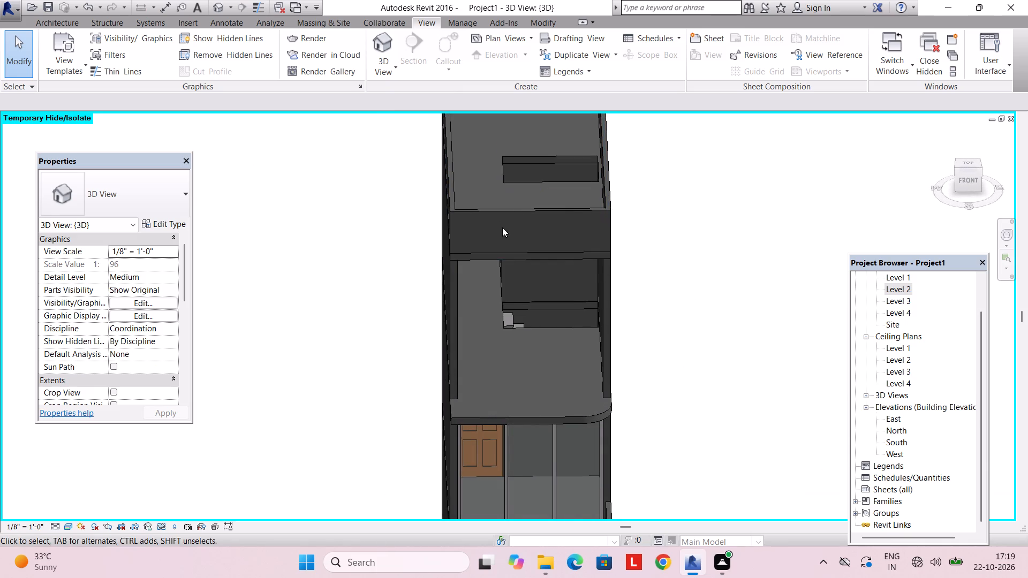
pyautogui.keyDown('shift'); pyautogui.moveTo(560, 260); pyautogui.dragTo(558, 224, button='middle'); pyautogui.keyUp('shift')
pyautogui.keyDown('shift'); pyautogui.moveTo(560, 261); pyautogui.dragTo(557, 366, button='middle'); pyautogui.keyUp('shift')
pyautogui.keyDown('shift'); pyautogui.moveTo(549, 292); pyautogui.dragTo(547, 375, button='middle'); pyautogui.keyUp('shift')
pyautogui.keyDown('shift'); pyautogui.moveTo(548, 262); pyautogui.dragTo(535, 435, button='middle'); pyautogui.keyUp('shift')
pyautogui.keyDown('shift'); pyautogui.moveTo(553, 291); pyautogui.dragTo(547, 402, button='middle'); pyautogui.keyUp('shift')
pyautogui.keyDown('shift'); pyautogui.moveTo(552, 376); pyautogui.dragTo(555, 322, button='middle'); pyautogui.keyUp('shift')
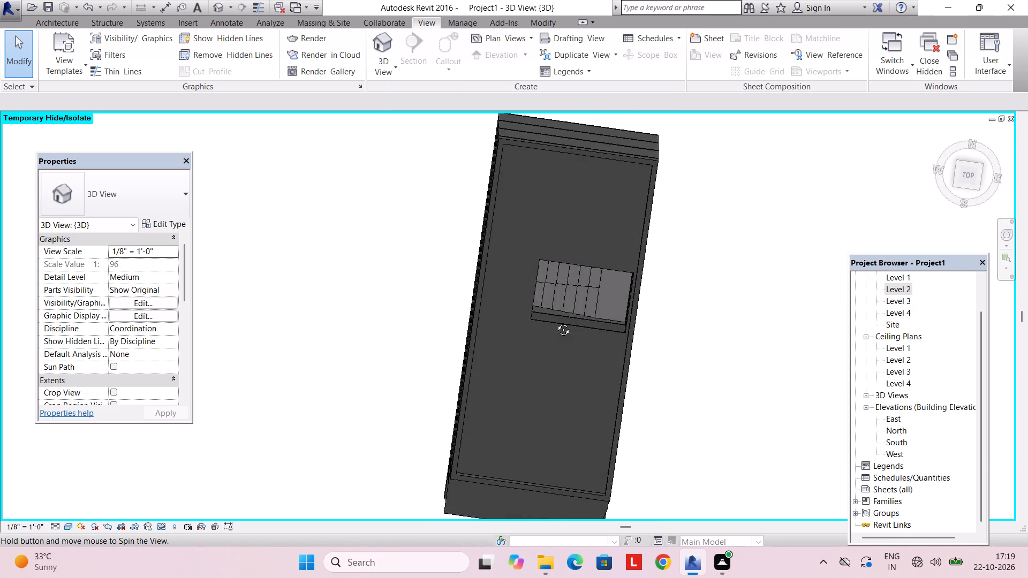
pyautogui.keyDown('shift'); pyautogui.moveTo(555, 322); pyautogui.dragTo(553, 275, button='middle'); pyautogui.keyUp('shift')
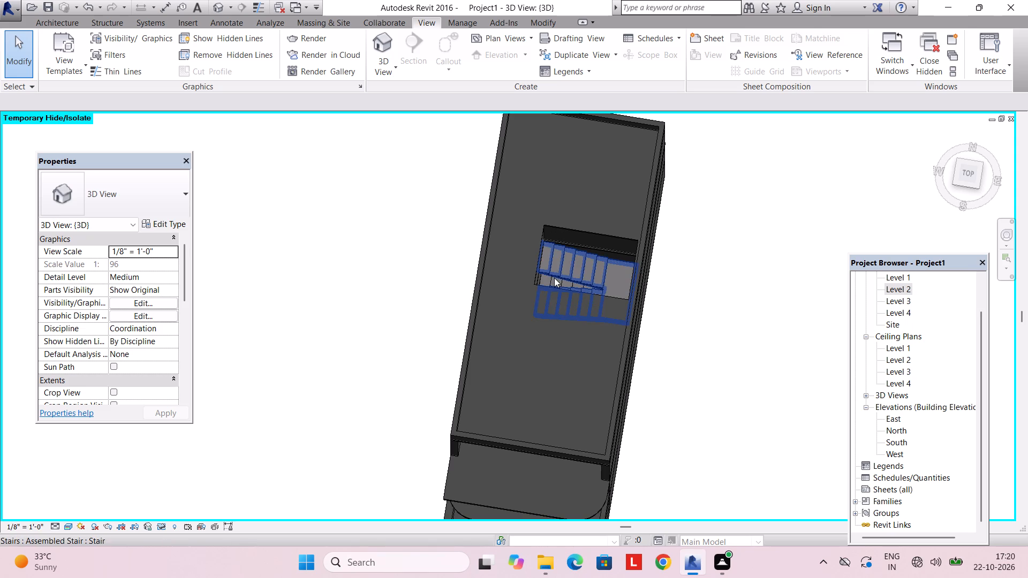
pyautogui.keyDown('shift'); pyautogui.moveTo(560, 291); pyautogui.dragTo(569, 194, button='middle'); pyautogui.keyUp('shift')
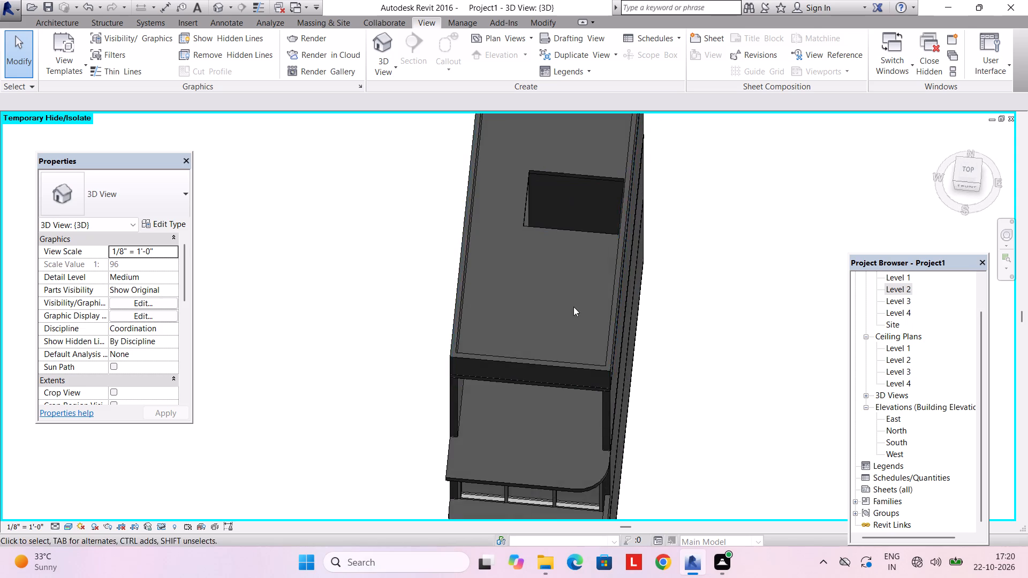
pyautogui.keyDown('shift'); pyautogui.moveTo(573, 307); pyautogui.dragTo(584, 178, button='middle'); pyautogui.keyUp('shift')
pyautogui.keyDown('shift'); pyautogui.moveTo(569, 275); pyautogui.dragTo(570, 147, button='middle'); pyautogui.keyUp('shift')
# Examine the Level 3 stair opening up close and the front facade of the storeys below.
pyautogui.scroll(5, 542, 326)
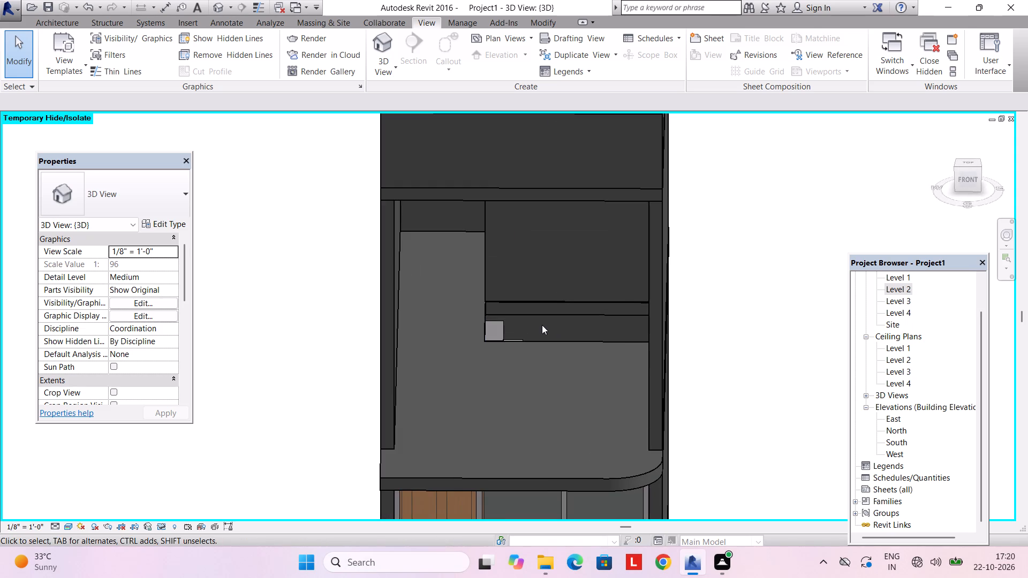
pyautogui.moveTo(542, 325); pyautogui.dragTo(542, 270, button='middle')
pyautogui.moveTo(845, 352); pyautogui.dragTo(854, 315, button='middle')
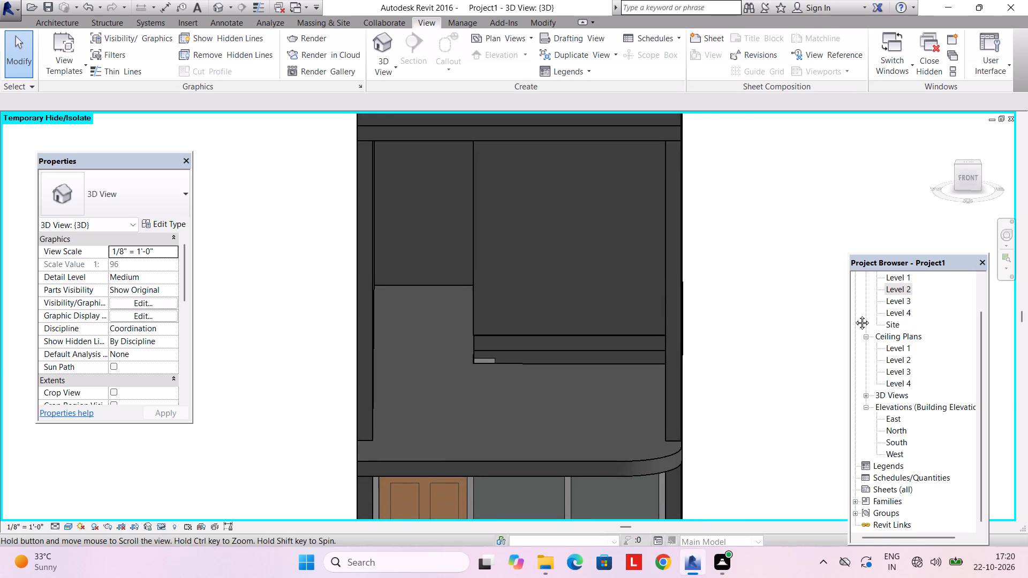
pyautogui.moveTo(854, 315); pyautogui.dragTo(872, 268, button='middle')
pyautogui.moveTo(686, 446); pyautogui.dragTo(679, 263, button='middle')
pyautogui.moveTo(641, 399); pyautogui.dragTo(656, 263, button='middle')
pyautogui.moveTo(645, 366); pyautogui.dragTo(656, 300, button='middle')
pyautogui.scroll(1, 650, 315)
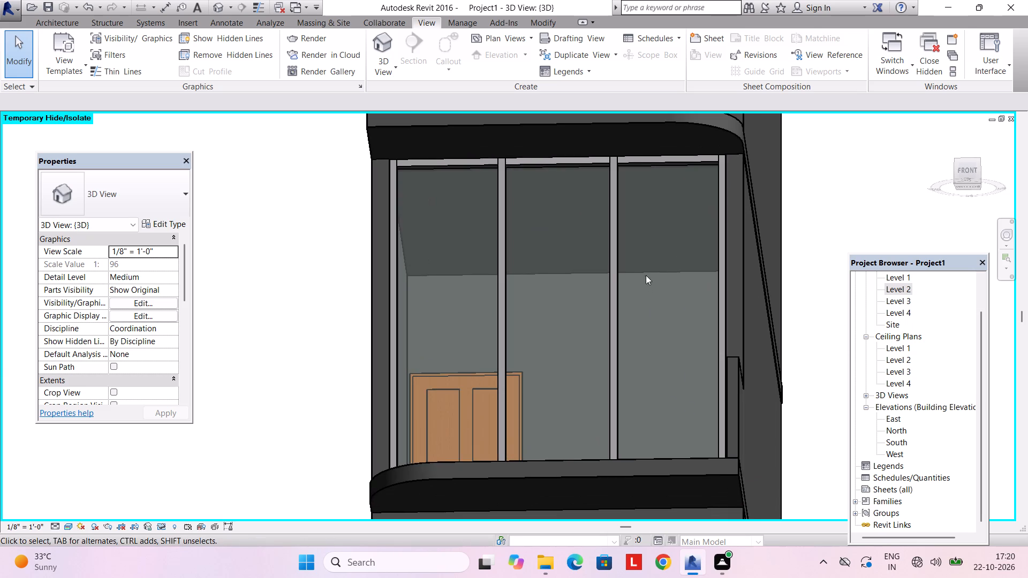
pyautogui.moveTo(633, 329); pyautogui.dragTo(625, 238, button='middle')
pyautogui.keyDown('shift'); pyautogui.moveTo(619, 270); pyautogui.dragTo(688, 353, button='middle'); pyautogui.keyUp('shift')
pyautogui.scroll(-4, 608, 356)
pyautogui.keyDown('shift'); pyautogui.scroll(-1, 608, 354); pyautogui.keyUp('shift')
pyautogui.keyDown('shift'); pyautogui.moveTo(608, 356); pyautogui.dragTo(562, 483, button='middle'); pyautogui.keyUp('shift')
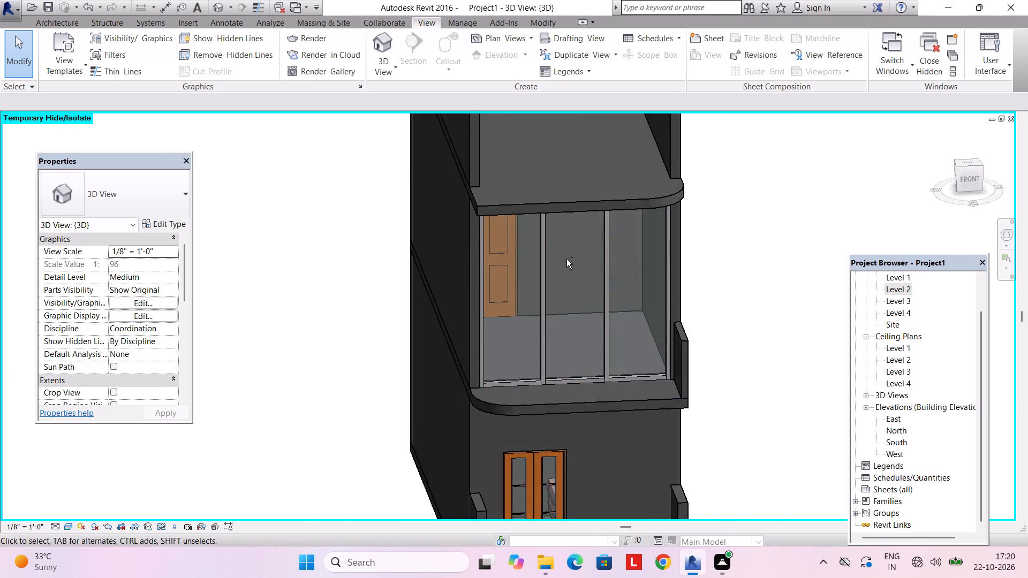
# Examine the Level 4 floor opening from above and the open Level 3 interior from the front corner.
pyautogui.keyDown('shift'); pyautogui.moveTo(566, 261); pyautogui.dragTo(537, 390, button='middle'); pyautogui.keyUp('shift')
pyautogui.moveTo(556, 252); pyautogui.dragTo(515, 496, button='middle')
pyautogui.keyDown('shift'); pyautogui.moveTo(549, 371); pyautogui.dragTo(533, 538, button='middle'); pyautogui.keyUp('shift')
pyautogui.keyDown('shift'); pyautogui.moveTo(613, 264); pyautogui.dragTo(585, 439, button='middle'); pyautogui.keyUp('shift')
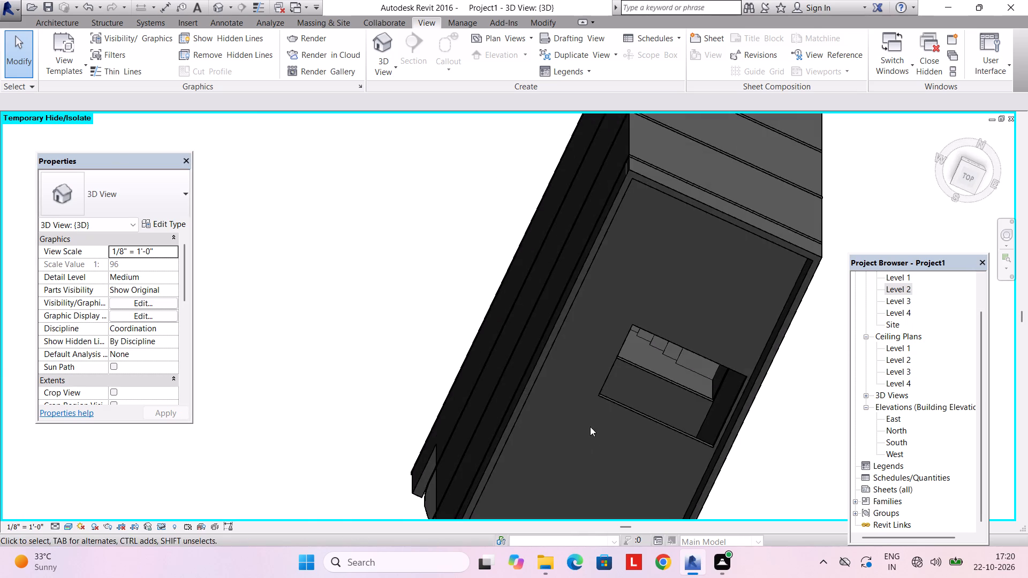
pyautogui.moveTo(598, 421); pyautogui.dragTo(633, 308, button='middle')
pyautogui.keyDown('shift'); pyautogui.moveTo(556, 284); pyautogui.dragTo(575, 165, button='middle'); pyautogui.keyUp('shift')
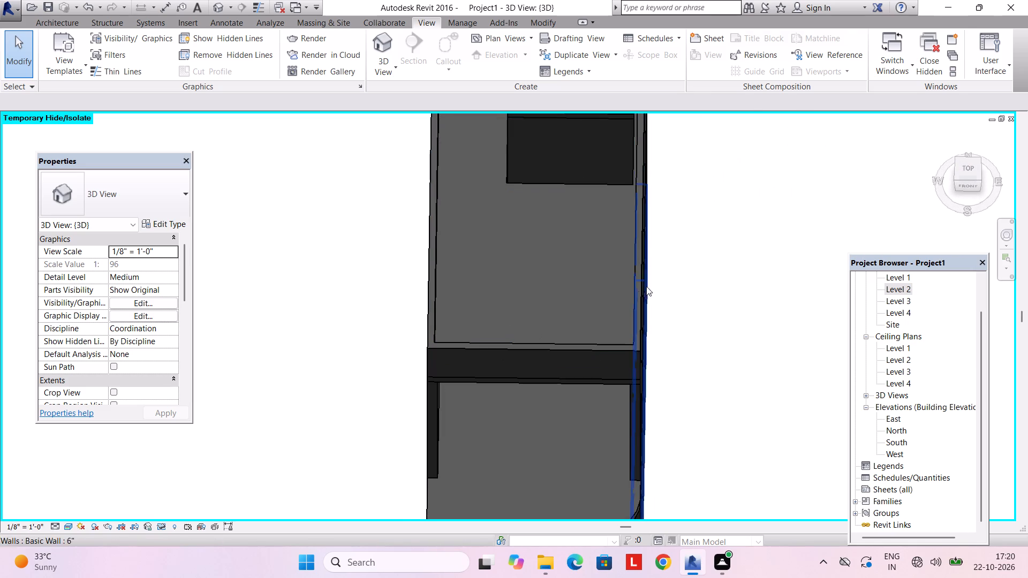
pyautogui.scroll(2, 538, 268)
pyautogui.keyDown('shift'); pyautogui.moveTo(539, 263); pyautogui.dragTo(534, 151, button='middle'); pyautogui.keyUp('shift')
pyautogui.keyDown('shift'); pyautogui.moveTo(521, 300); pyautogui.dragTo(534, 171, button='middle'); pyautogui.keyUp('shift')
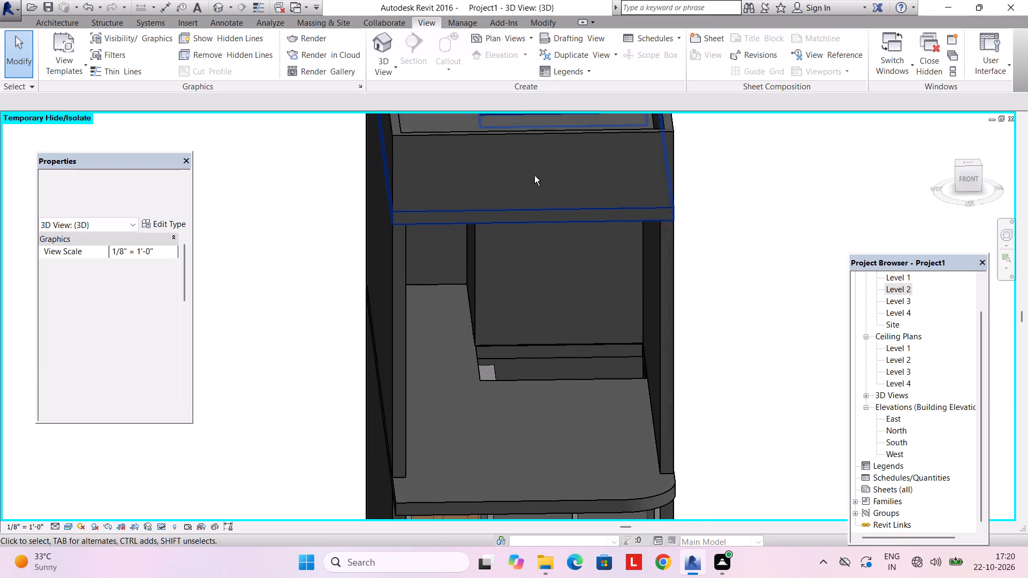
pyautogui.scroll(1, 515, 284)
pyautogui.keyDown('shift'); pyautogui.moveTo(514, 320); pyautogui.dragTo(566, 352, button='middle'); pyautogui.keyUp('shift')
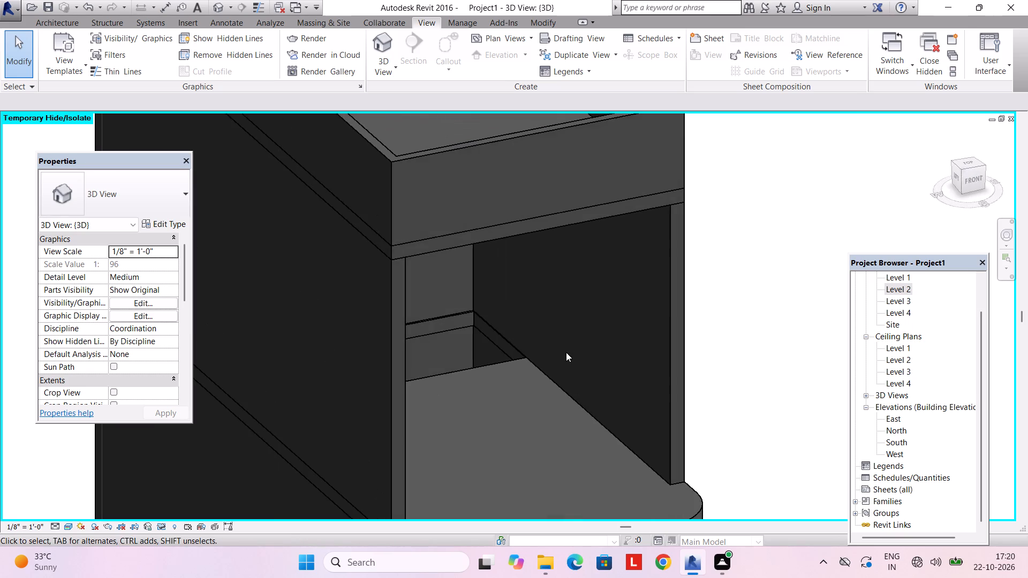
pyautogui.scroll(-4, 566, 352)
# Orient the 3D view to Floor Plan: Level 1 and examine the ground-floor rooms and staircase.
pyautogui.rightClick(969, 188)
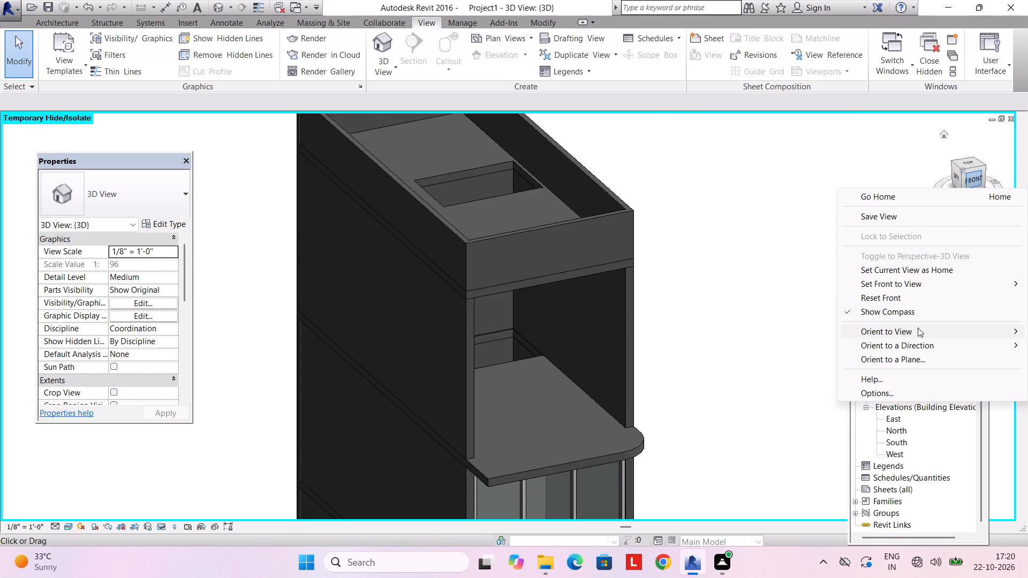
pyautogui.click(914, 337)
pyautogui.click(804, 331)
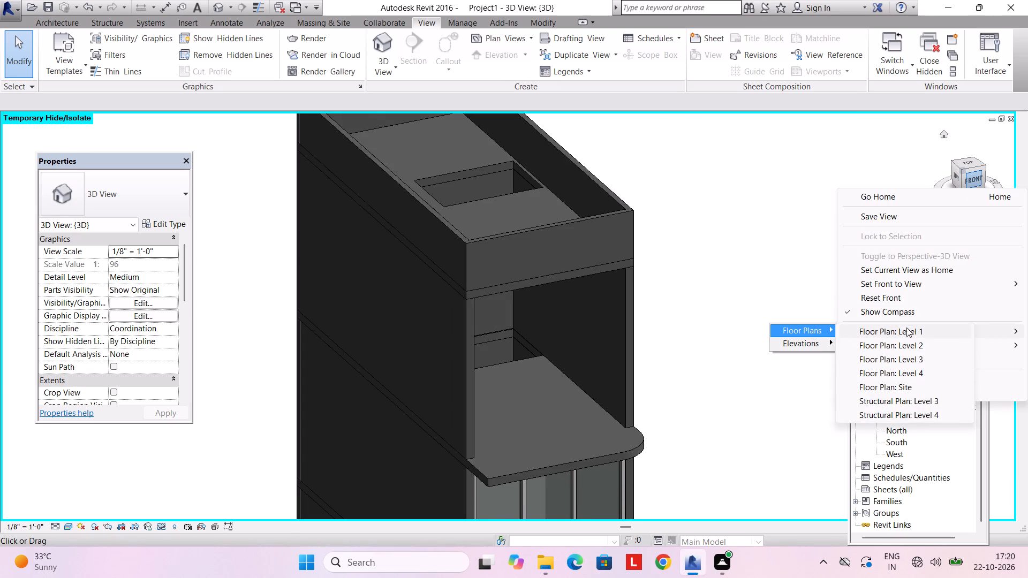
pyautogui.click(908, 325)
pyautogui.keyDown('shift'); pyautogui.moveTo(612, 422); pyautogui.dragTo(681, 267, button='middle'); pyautogui.keyUp('shift')
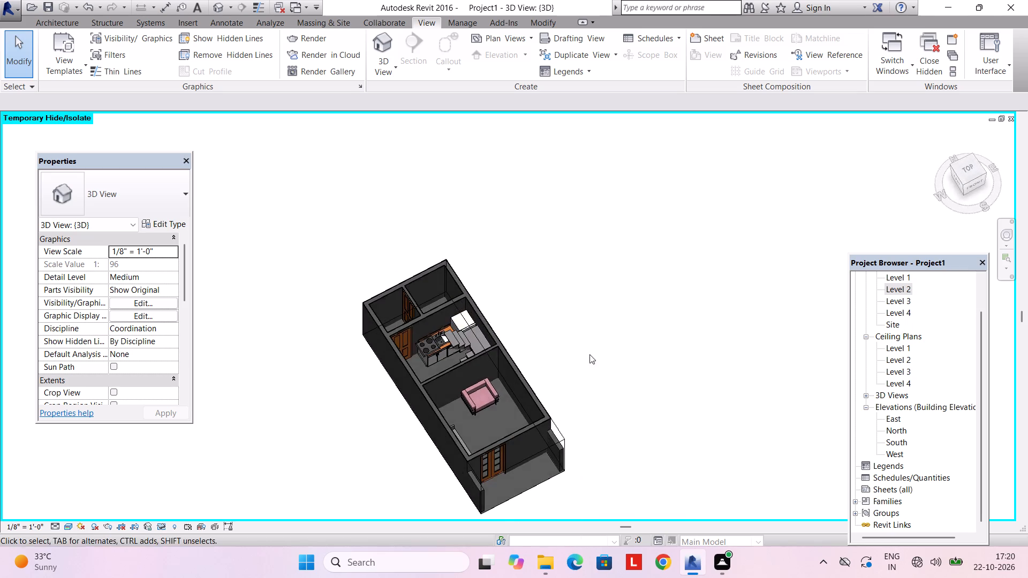
pyautogui.moveTo(589, 354); pyautogui.dragTo(634, 298, button='middle')
pyautogui.scroll(2, 520, 391)
pyautogui.moveTo(512, 386); pyautogui.dragTo(626, 370, button='middle')
pyautogui.moveTo(488, 423); pyautogui.dragTo(580, 296, button='middle')
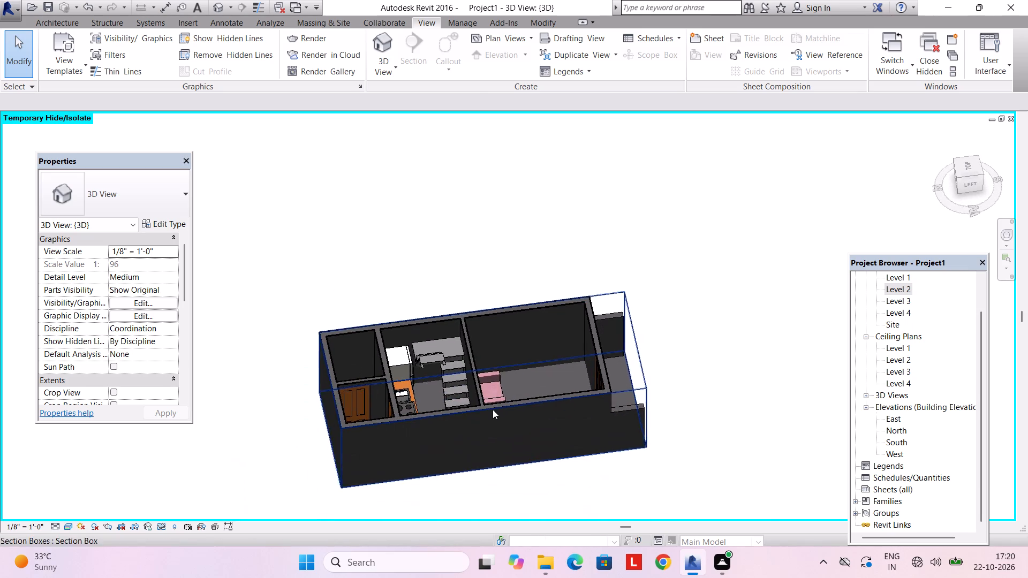
pyautogui.scroll(5, 475, 401)
pyautogui.keyDown('shift'); pyautogui.moveTo(474, 382); pyautogui.dragTo(486, 413, button='middle'); pyautogui.keyUp('shift')
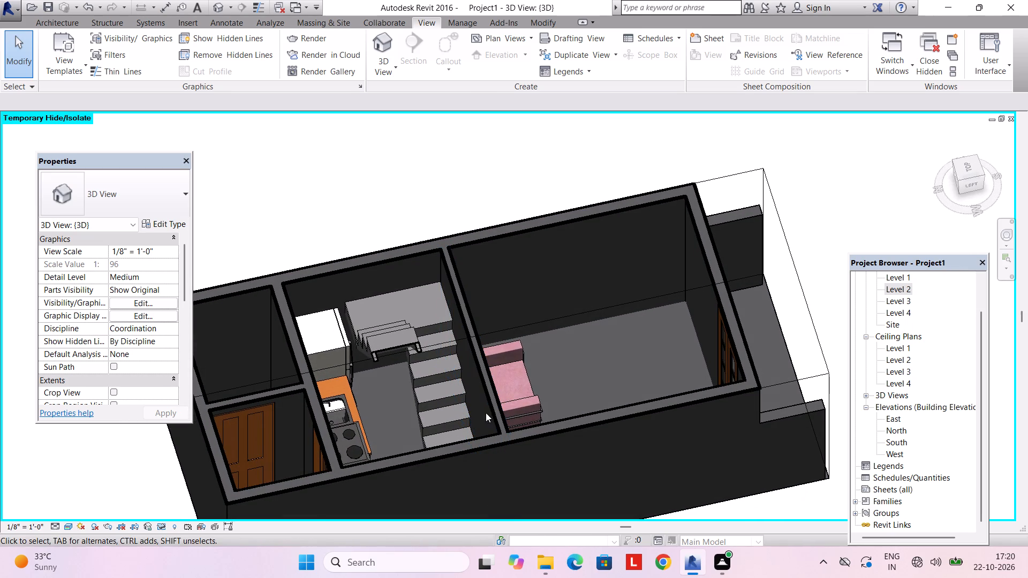
# Orient the 3D view to Floor Plan: Site and examine the upper storeys and the opening inside the parapet.
pyautogui.rightClick(970, 188)
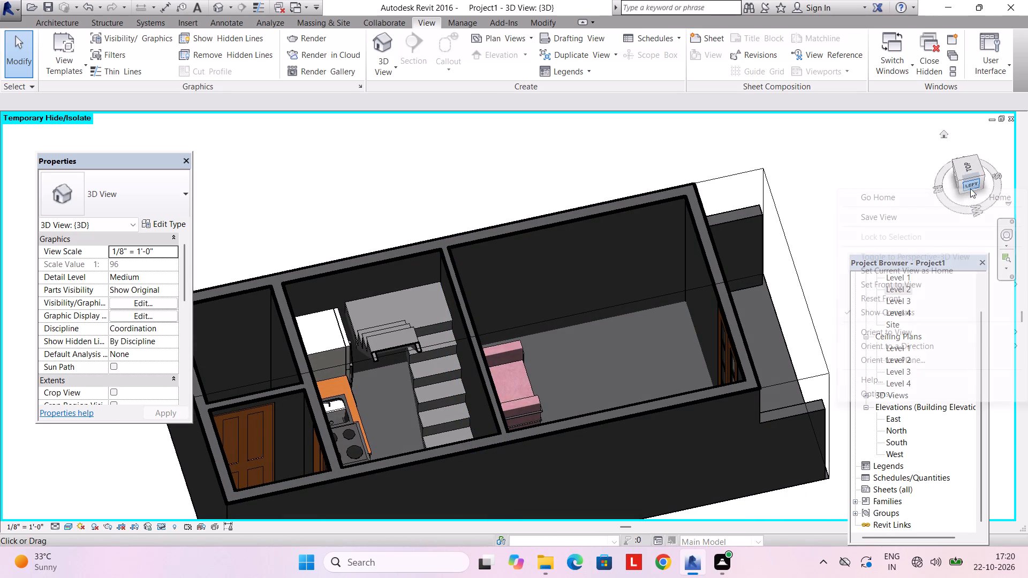
pyautogui.click(893, 339)
pyautogui.click(889, 332)
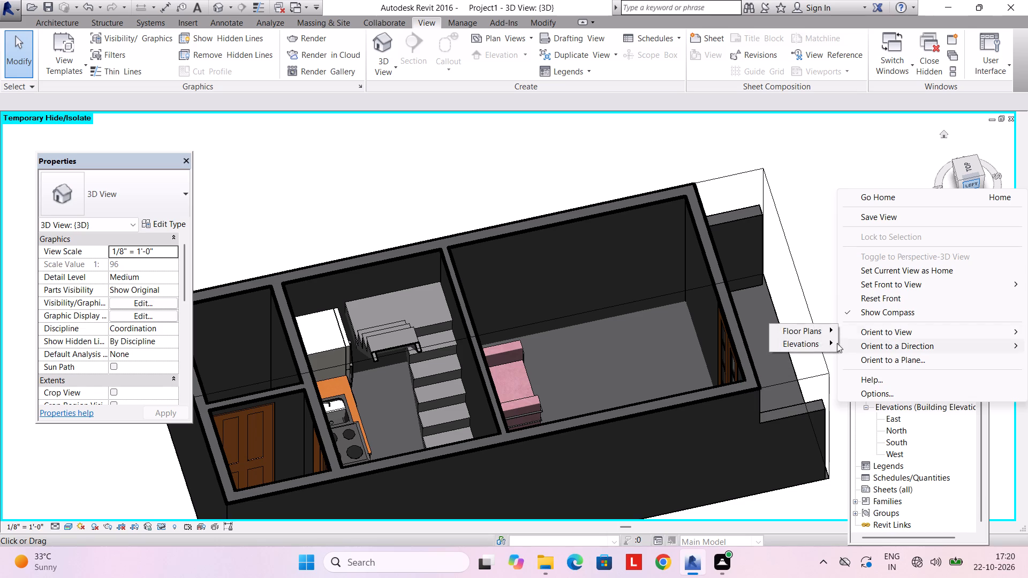
pyautogui.click(830, 330)
pyautogui.click(891, 391)
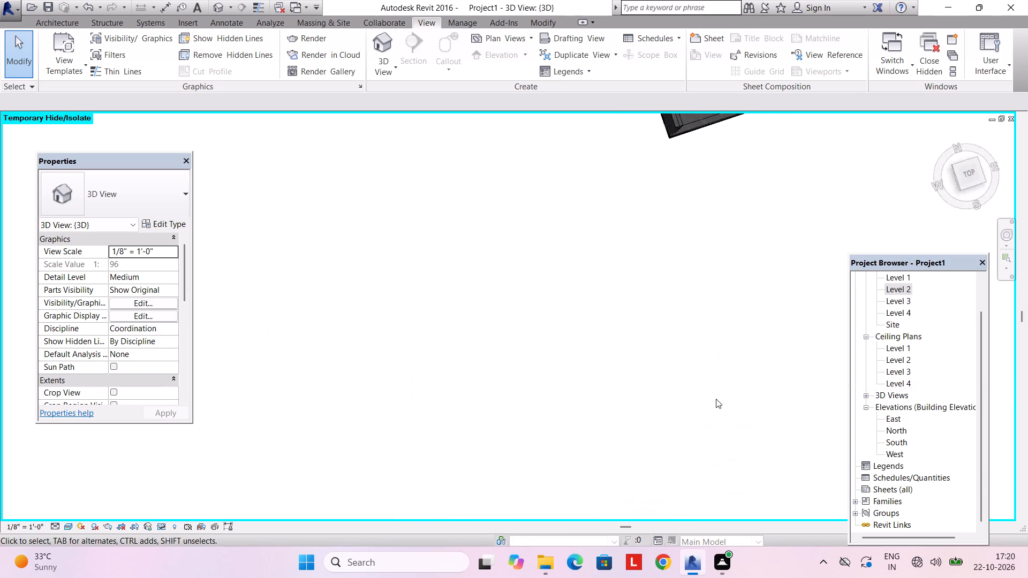
pyautogui.moveTo(720, 344); pyautogui.dragTo(698, 211, button='middle')
pyautogui.keyDown('shift'); pyautogui.moveTo(684, 256); pyautogui.dragTo(692, 148, button='middle'); pyautogui.keyUp('shift')
pyautogui.moveTo(648, 229); pyautogui.dragTo(656, 185, button='middle')
pyautogui.scroll(1, 654, 194)
pyautogui.moveTo(655, 191); pyautogui.dragTo(659, 221, button='middle')
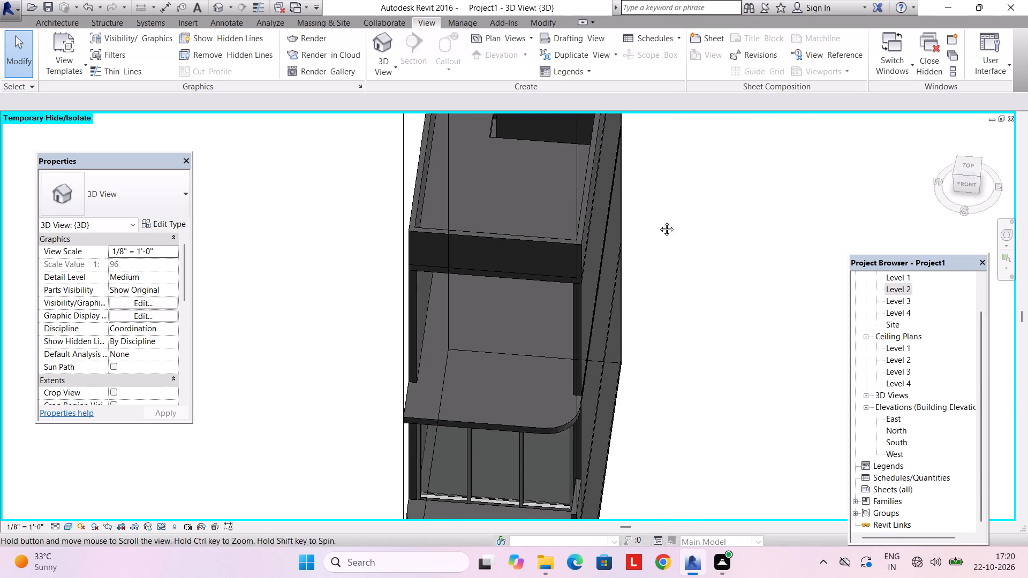
pyautogui.moveTo(659, 221); pyautogui.dragTo(693, 129, button='middle')
pyautogui.moveTo(670, 136); pyautogui.dragTo(670, 367, button='middle')
pyautogui.keyDown('shift'); pyautogui.moveTo(638, 337); pyautogui.dragTo(636, 253, button='middle'); pyautogui.keyUp('shift')
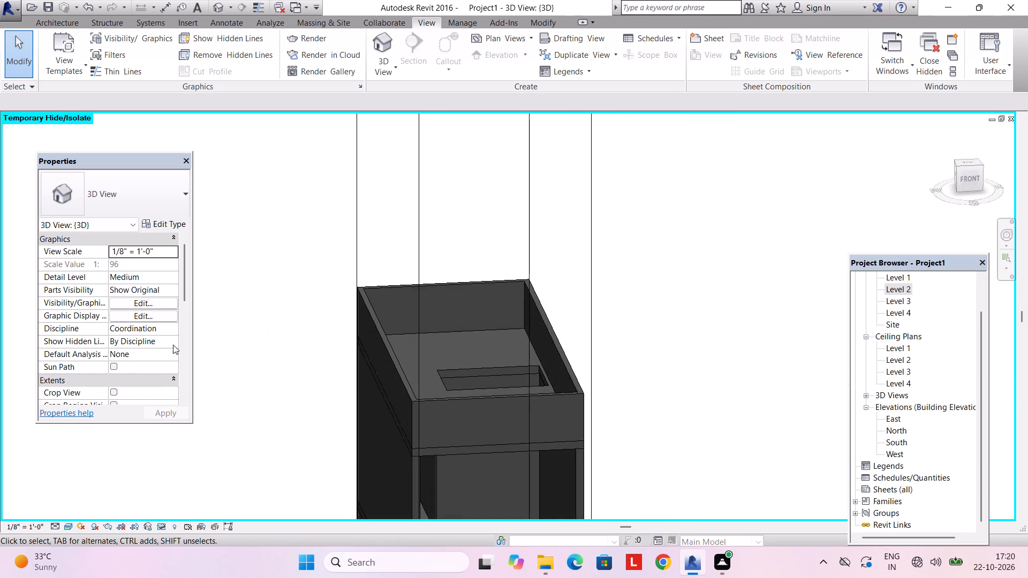
# Turn off the Section Box in the 3D view.
pyautogui.scroll(-7, 153, 286)
pyautogui.scroll(2, 143, 293)
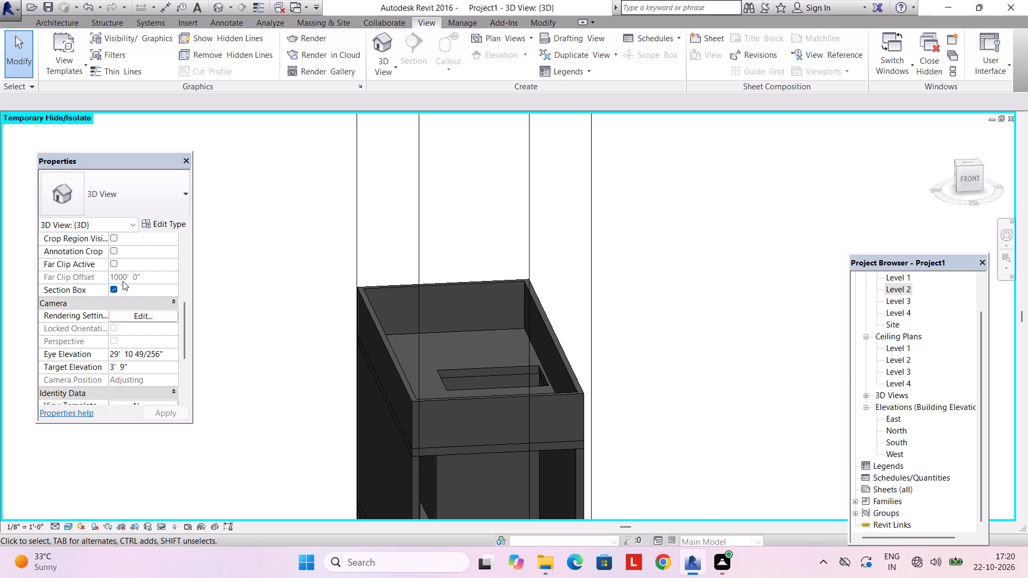
pyautogui.click(111, 290)
# Lower the top of the Level 2 shaft opening below the Level 4 floor, to a height of about 16 feet.
pyautogui.click(471, 359)
pyautogui.moveTo(539, 404); pyautogui.dragTo(528, 374, button='middle')
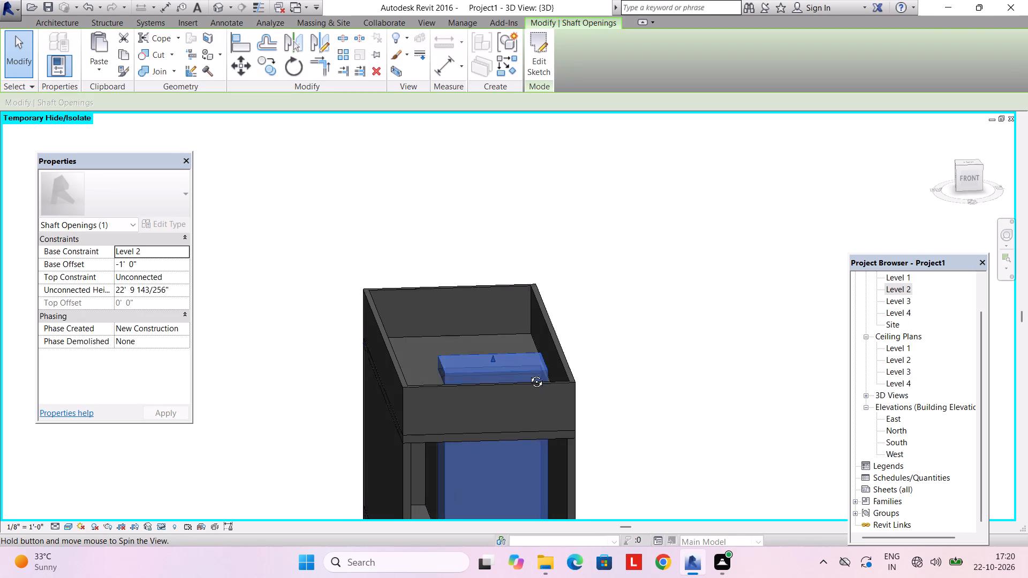
pyautogui.moveTo(528, 374); pyautogui.dragTo(525, 339, button='middle')
pyautogui.keyDown('shift'); pyautogui.moveTo(502, 359); pyautogui.dragTo(503, 377, button='middle'); pyautogui.keyUp('shift')
pyautogui.moveTo(492, 353); pyautogui.dragTo(487, 430)
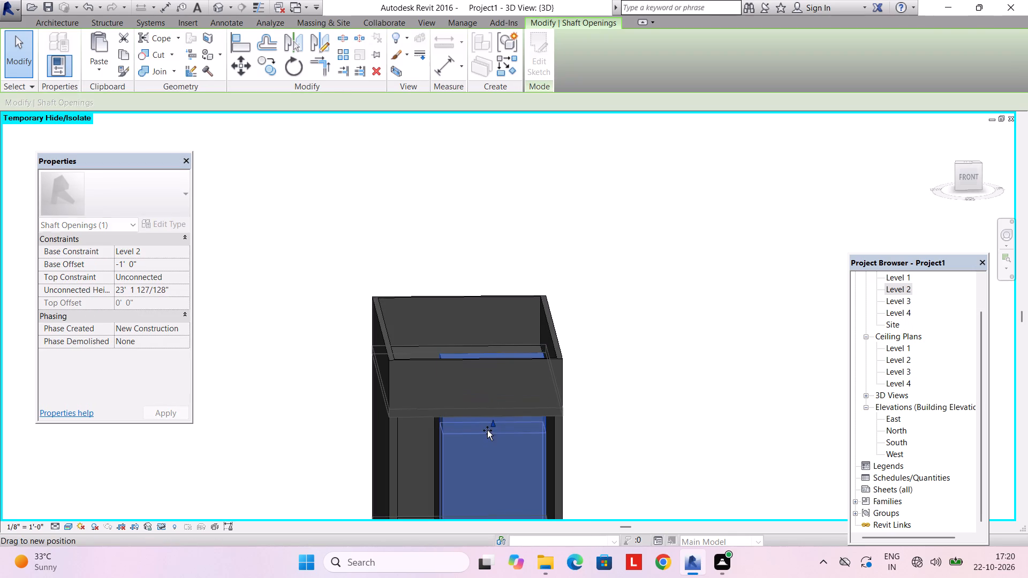
pyautogui.moveTo(487, 430); pyautogui.dragTo(486, 470)
pyautogui.moveTo(484, 455); pyautogui.dragTo(486, 393, button='middle')
pyautogui.press('Escape')
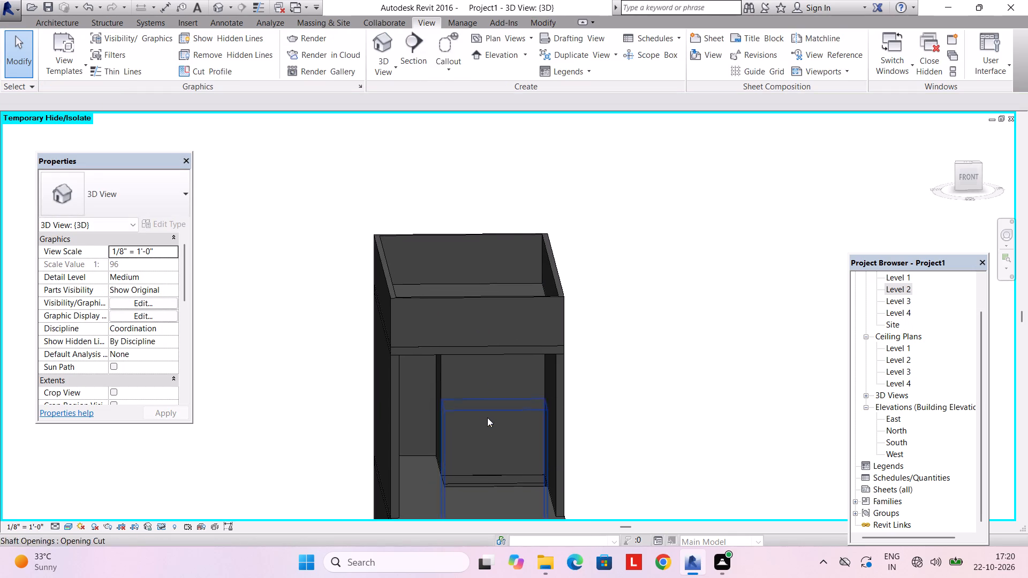
# Lower the top of the shaft opening further, down toward the Level 3 floor.
pyautogui.scroll(2, 483, 435)
pyautogui.keyDown('shift'); pyautogui.moveTo(483, 435); pyautogui.dragTo(483, 503, button='middle'); pyautogui.keyUp('shift')
pyautogui.moveTo(486, 453); pyautogui.dragTo(494, 430, button='middle')
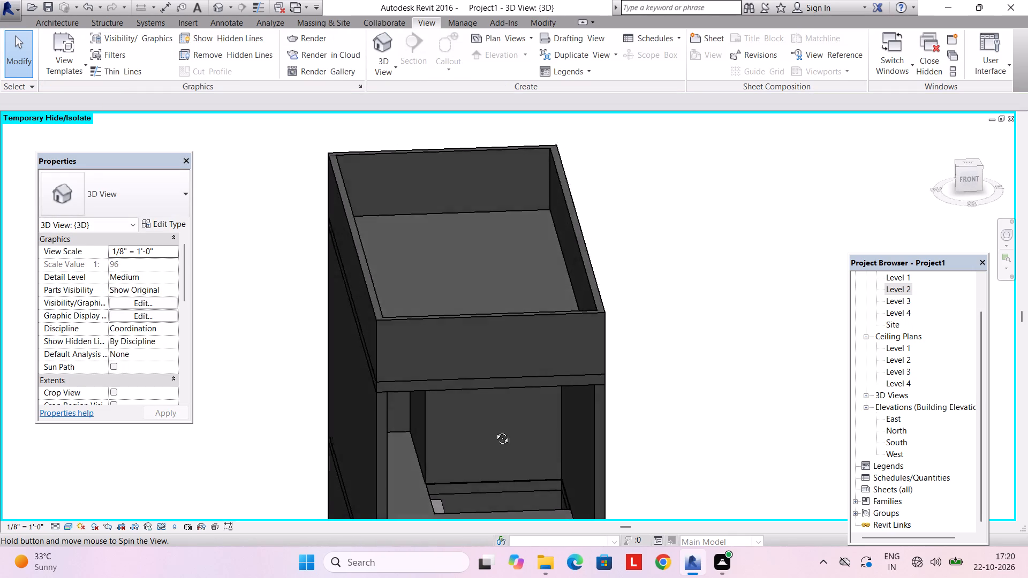
pyautogui.moveTo(494, 430); pyautogui.dragTo(496, 420, button='middle')
pyautogui.click(505, 413)
pyautogui.moveTo(498, 393); pyautogui.dragTo(495, 415)
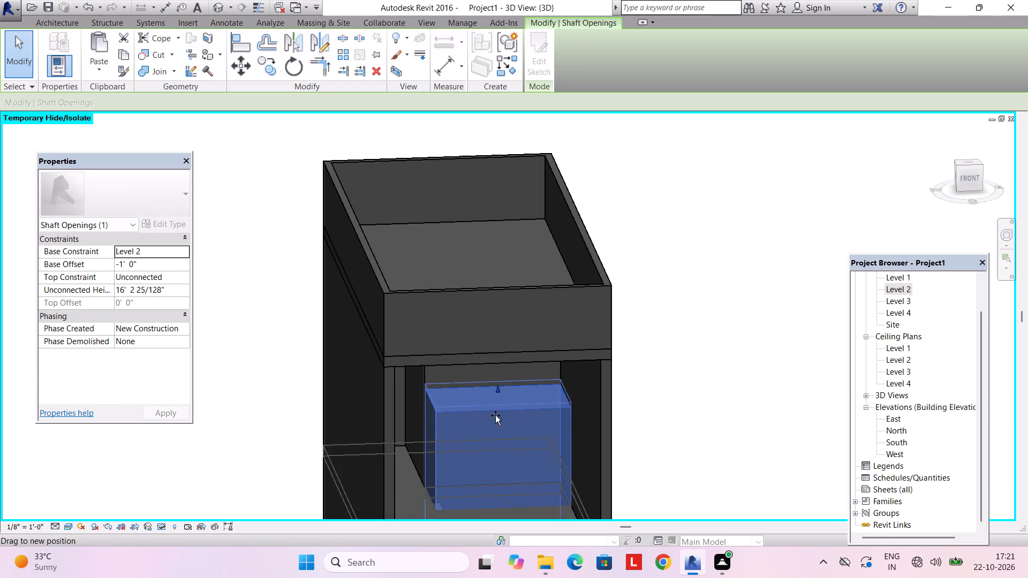
pyautogui.moveTo(495, 415); pyautogui.dragTo(490, 496)
pyautogui.press('Escape')
pyautogui.keyDown('shift'); pyautogui.moveTo(507, 463); pyautogui.dragTo(475, 519, button='middle'); pyautogui.keyUp('shift')
pyautogui.keyDown('shift'); pyautogui.scroll(-1, 504, 468); pyautogui.keyUp('shift')
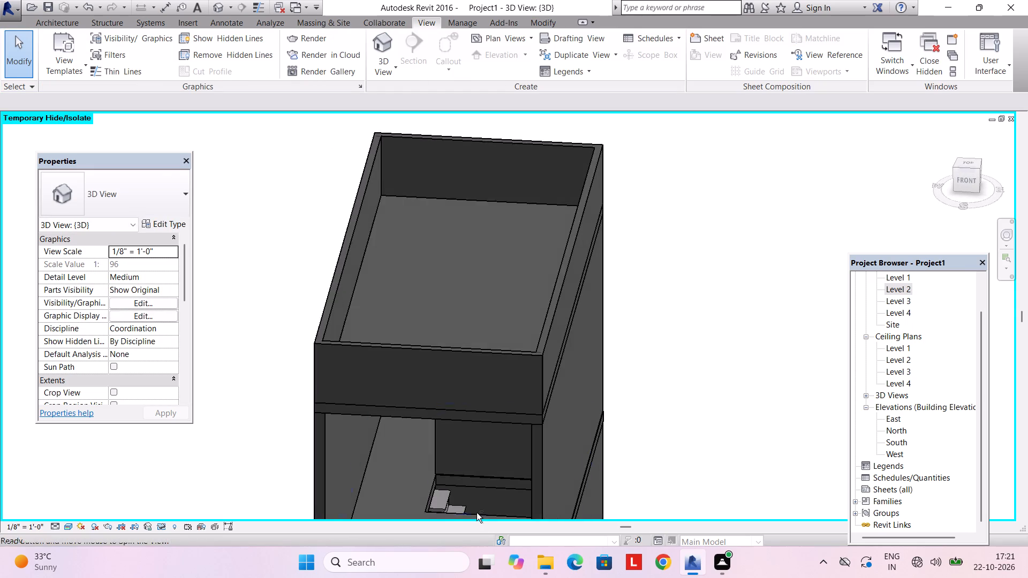
pyautogui.scroll(-4, 498, 415)
pyautogui.keyDown('shift'); pyautogui.moveTo(498, 415); pyautogui.dragTo(505, 446, button='middle'); pyautogui.keyUp('shift')
# In the Level 3 floor plan, shift the 4" partition beside the passage about 4 inches toward the back room.
pyautogui.doubleClick(898, 301)
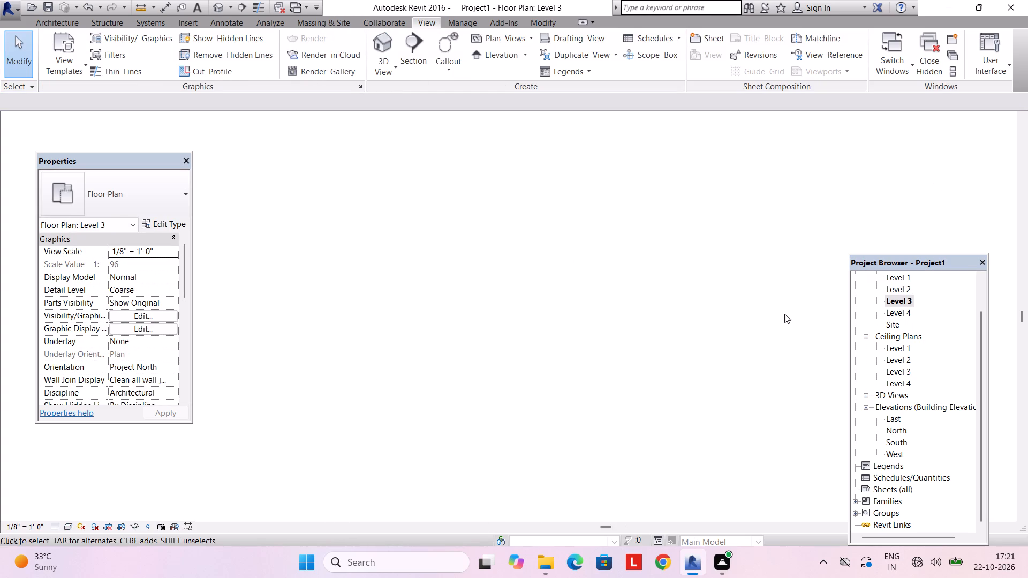
pyautogui.scroll(-4, 613, 318)
pyautogui.moveTo(570, 300); pyautogui.dragTo(586, 352, button='middle')
pyautogui.moveTo(568, 313); pyautogui.dragTo(578, 319, button='middle')
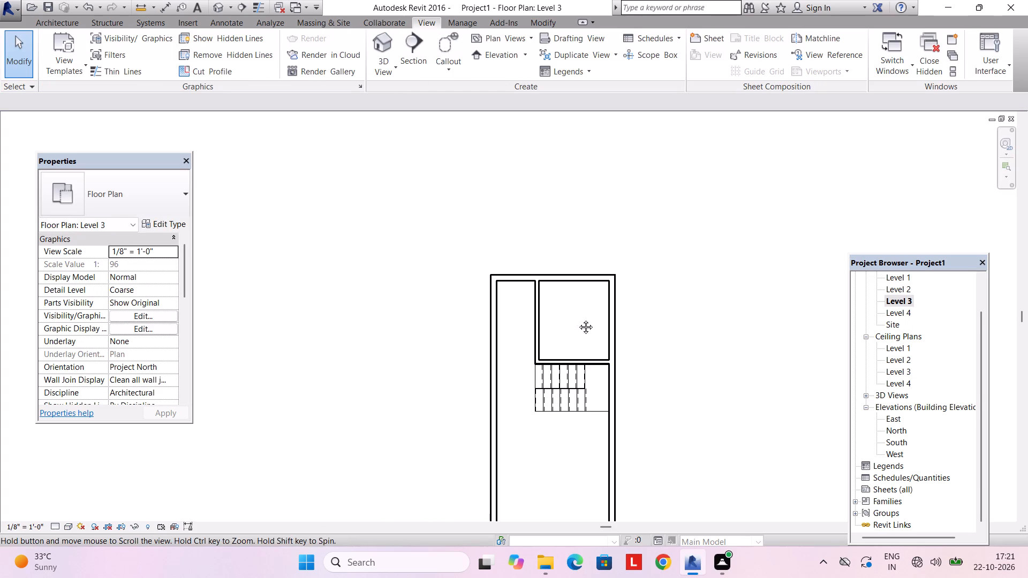
pyautogui.moveTo(578, 319); pyautogui.dragTo(622, 322, button='middle')
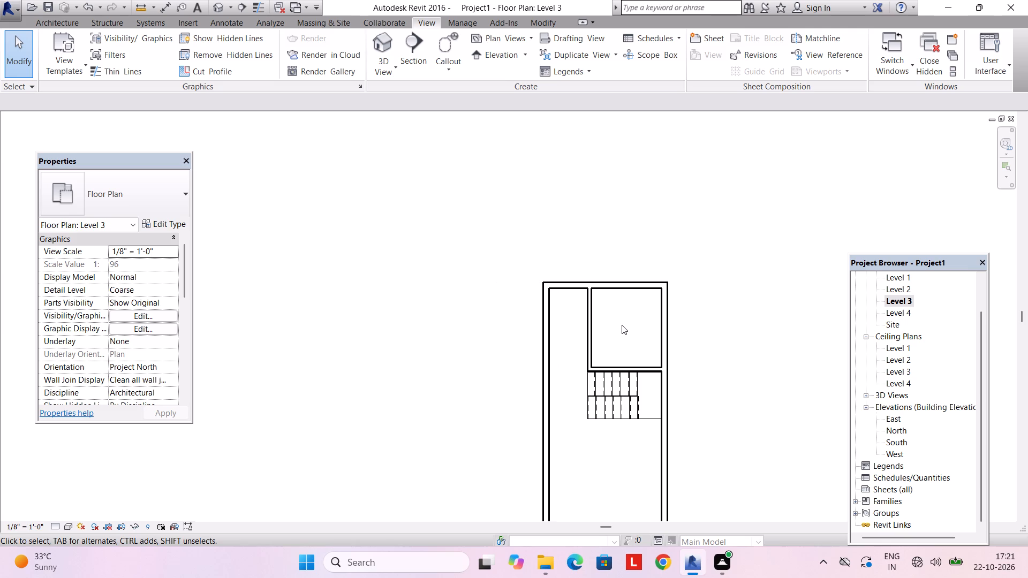
pyautogui.click(591, 310)
pyautogui.scroll(7, 598, 317)
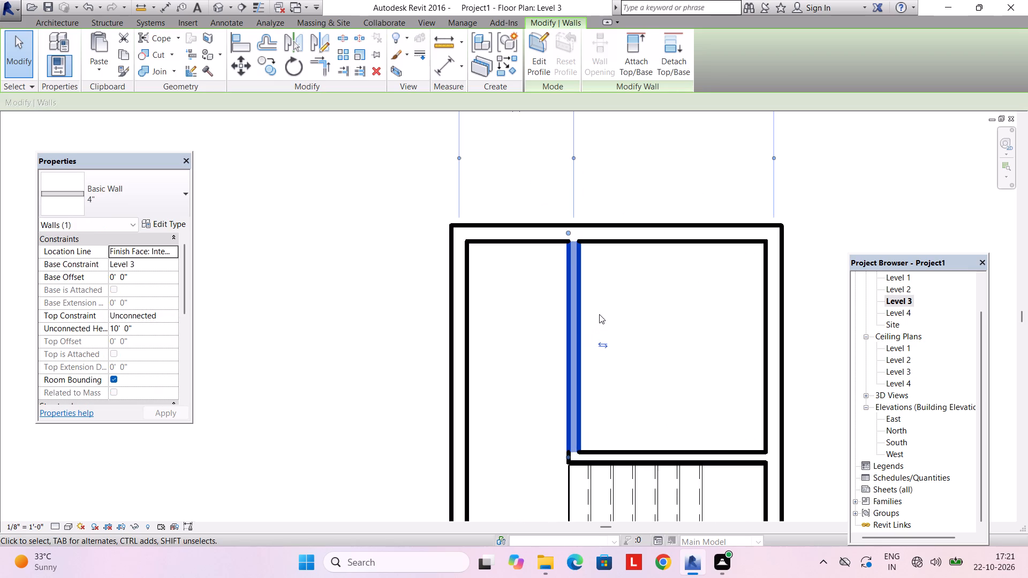
pyautogui.scroll(-4, 599, 314)
pyautogui.moveTo(599, 314); pyautogui.dragTo(599, 324, button='middle')
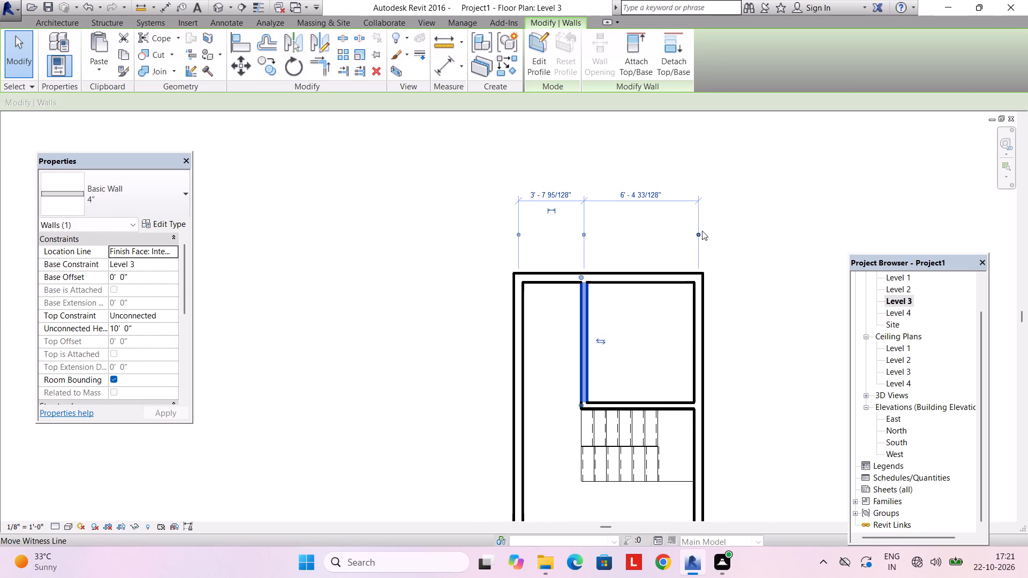
pyautogui.press('Right')
pyautogui.press('Right')
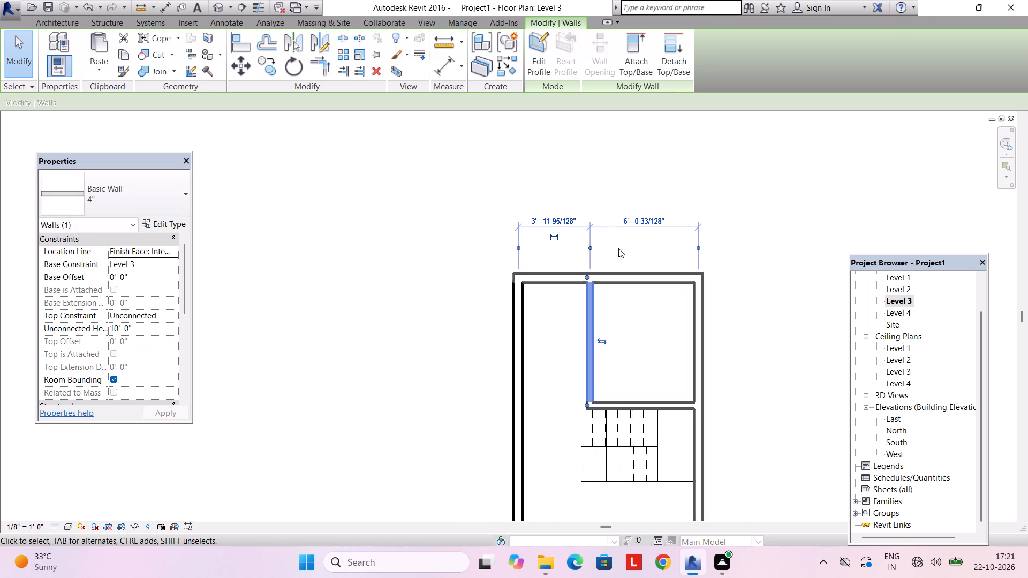
# Measure the passage's clear width between its wall faces and examine the Level 3 plan around the staircase.
pyautogui.scroll(6, 571, 252)
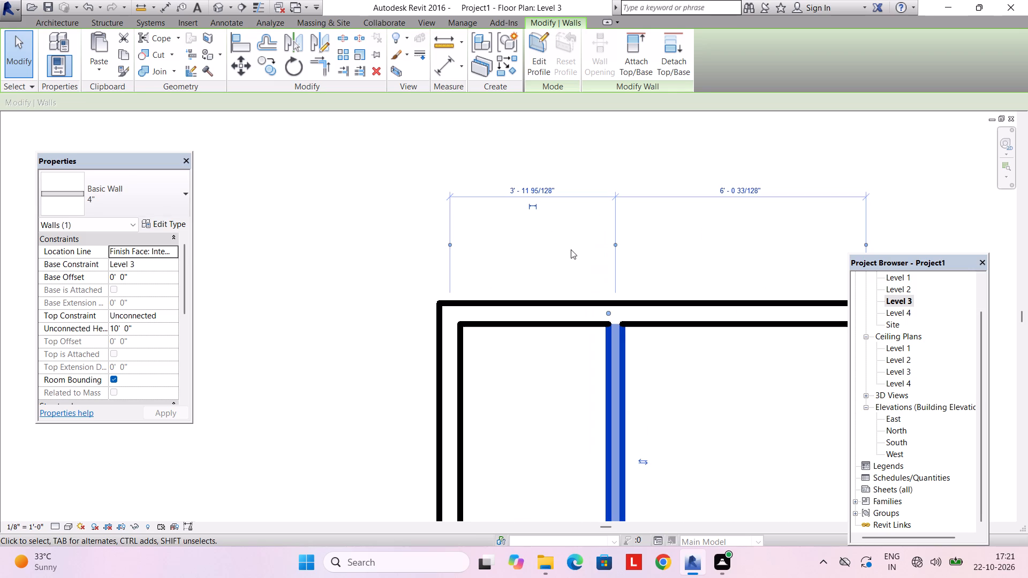
pyautogui.click(611, 243)
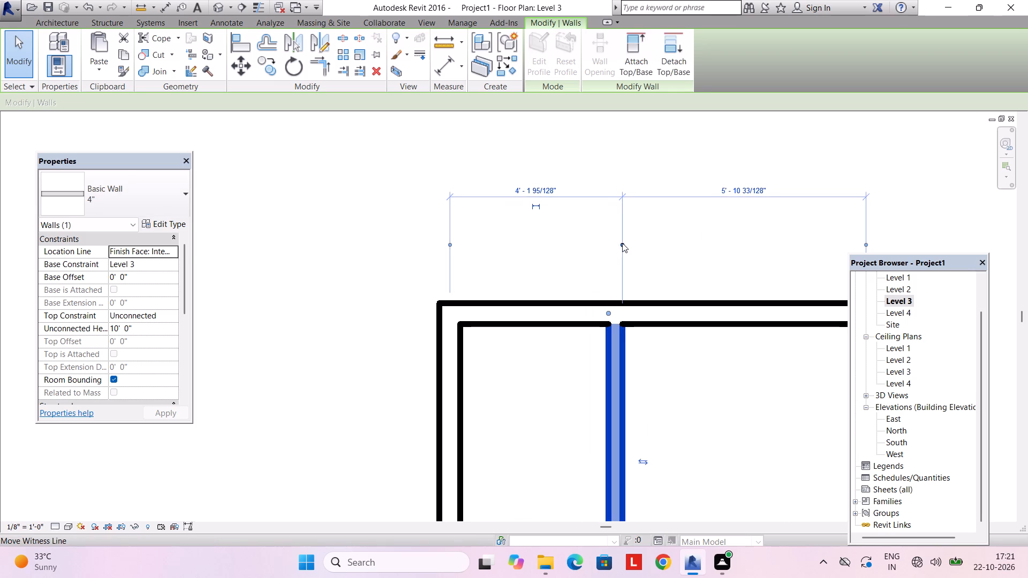
pyautogui.click(622, 243)
pyautogui.click(449, 241)
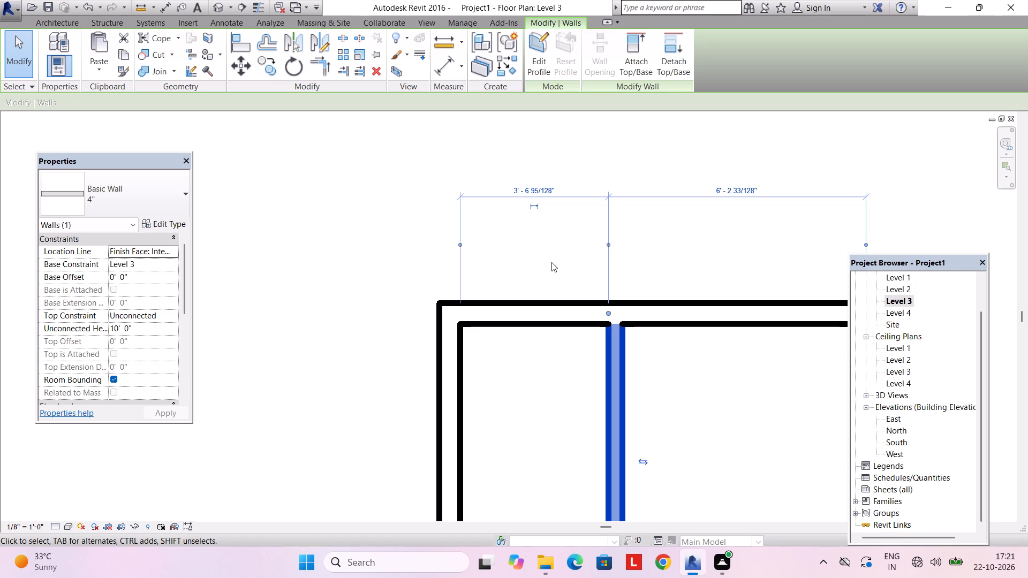
pyautogui.scroll(-3, 551, 262)
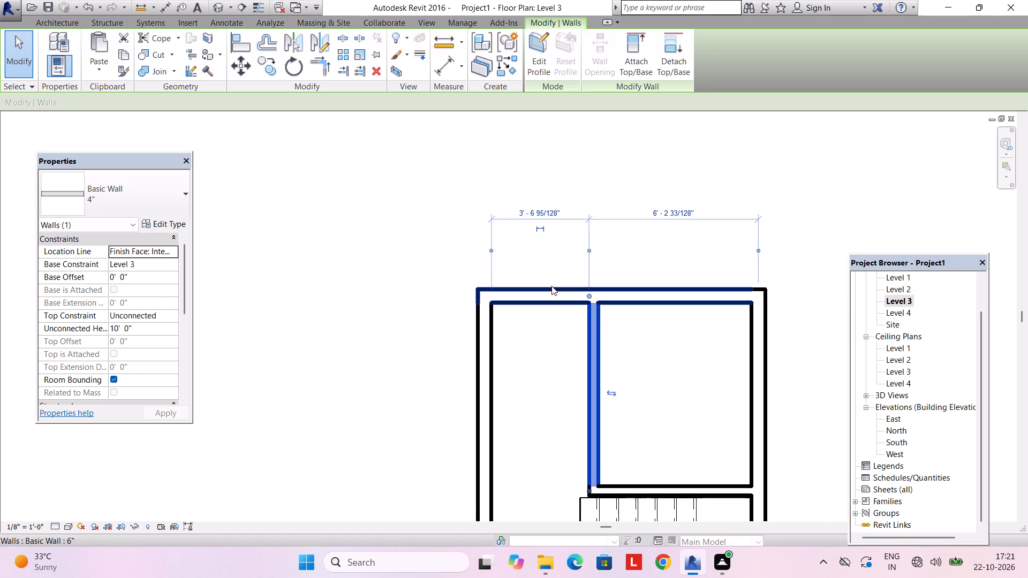
pyautogui.moveTo(551, 278); pyautogui.dragTo(551, 184, button='middle')
pyautogui.scroll(-4, 566, 244)
pyautogui.moveTo(569, 301); pyautogui.dragTo(562, 211, button='middle')
pyautogui.moveTo(561, 269); pyautogui.dragTo(558, 193, button='middle')
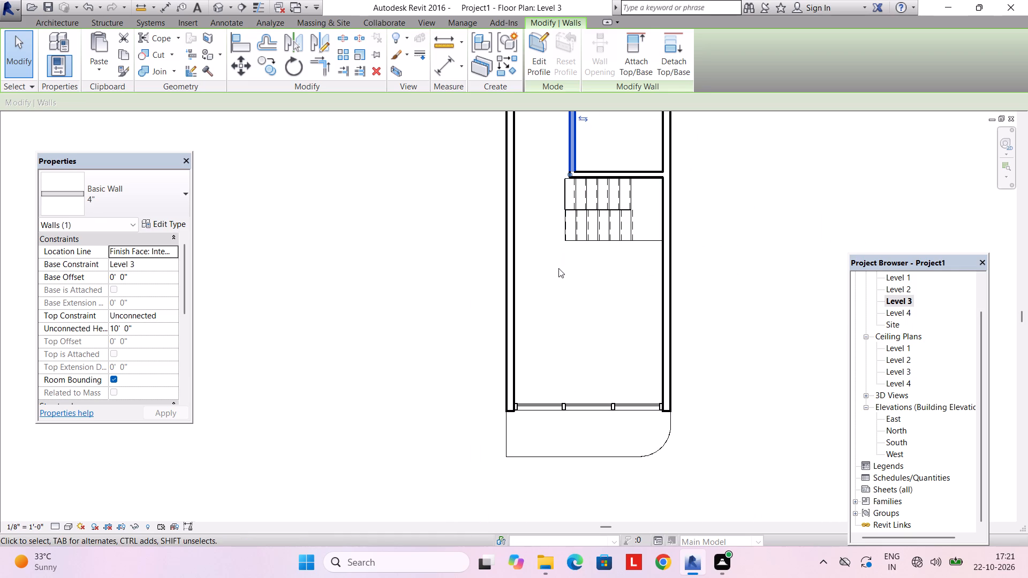
pyautogui.moveTo(571, 250); pyautogui.dragTo(550, 361, button='middle')
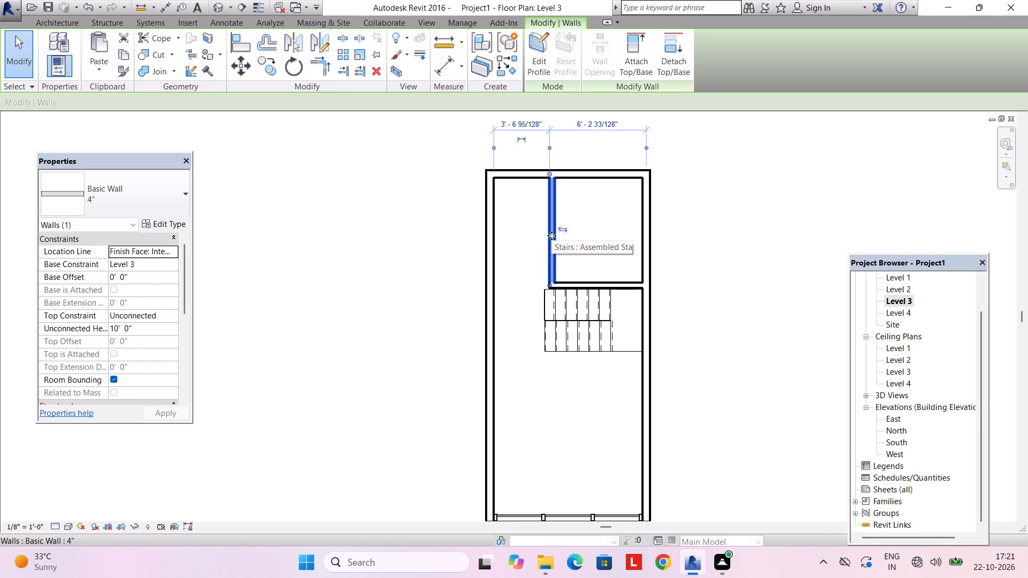
pyautogui.scroll(2, 528, 227)
pyautogui.moveTo(525, 242); pyautogui.dragTo(517, 299, button='middle')
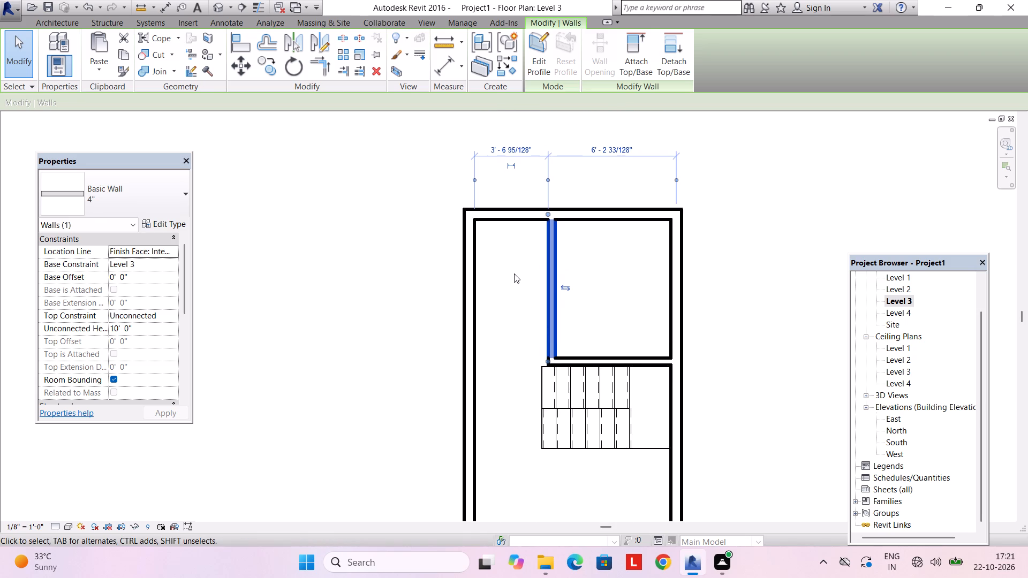
pyautogui.press('Escape')
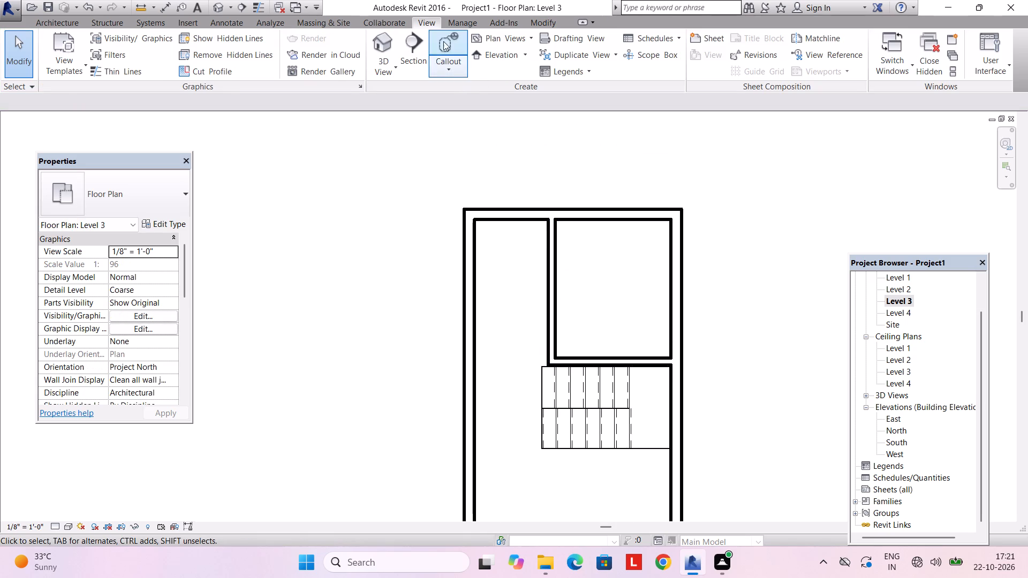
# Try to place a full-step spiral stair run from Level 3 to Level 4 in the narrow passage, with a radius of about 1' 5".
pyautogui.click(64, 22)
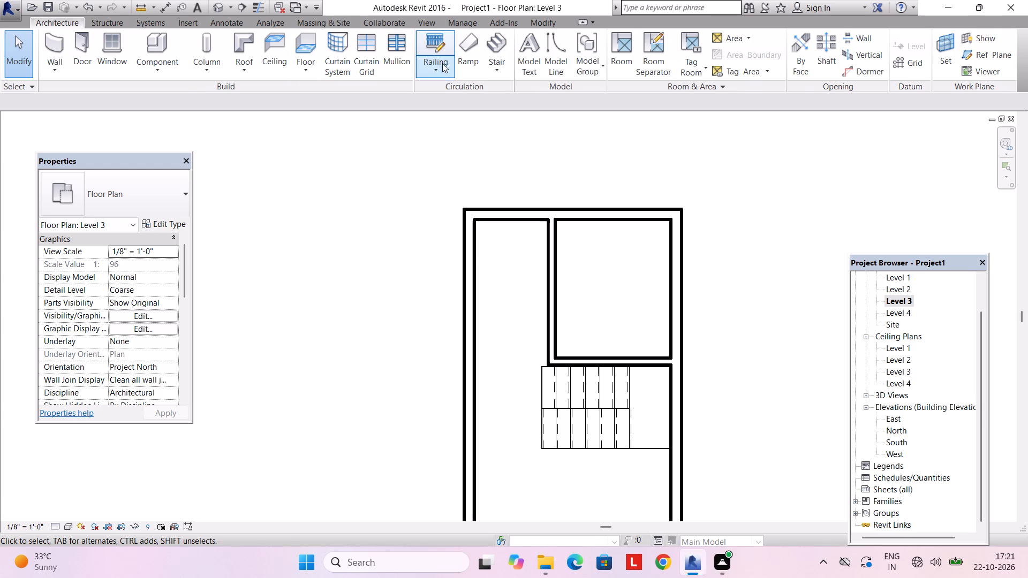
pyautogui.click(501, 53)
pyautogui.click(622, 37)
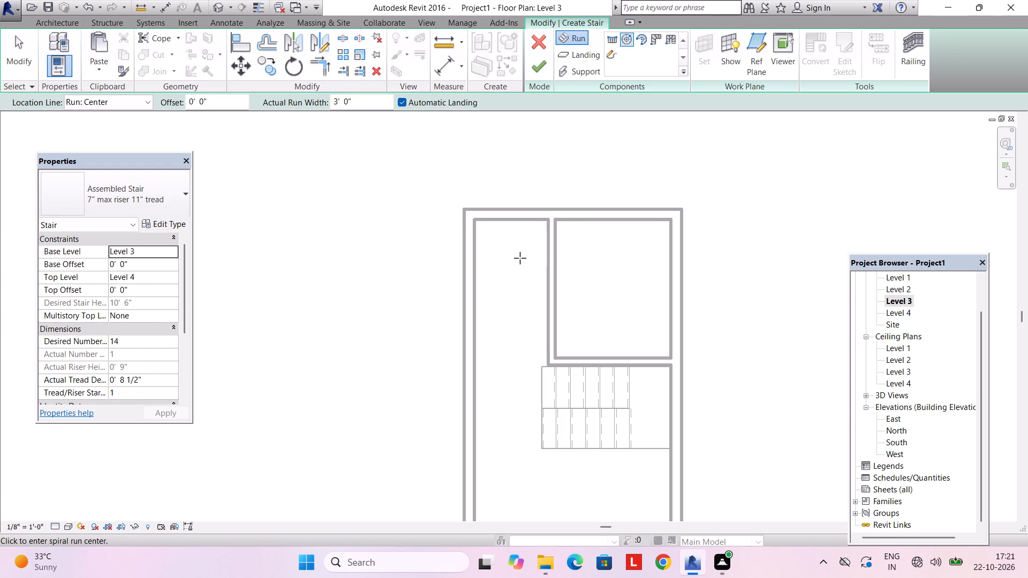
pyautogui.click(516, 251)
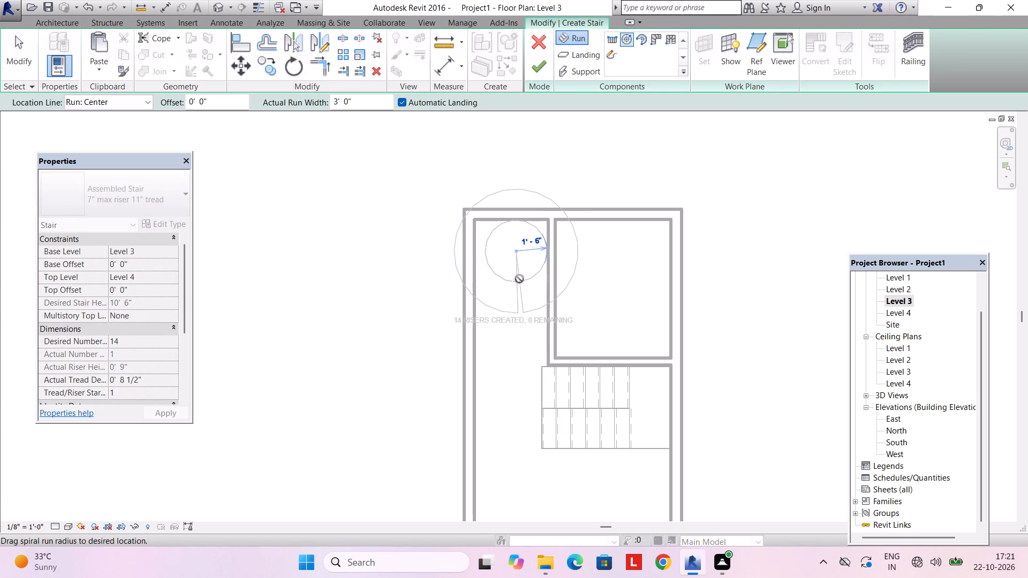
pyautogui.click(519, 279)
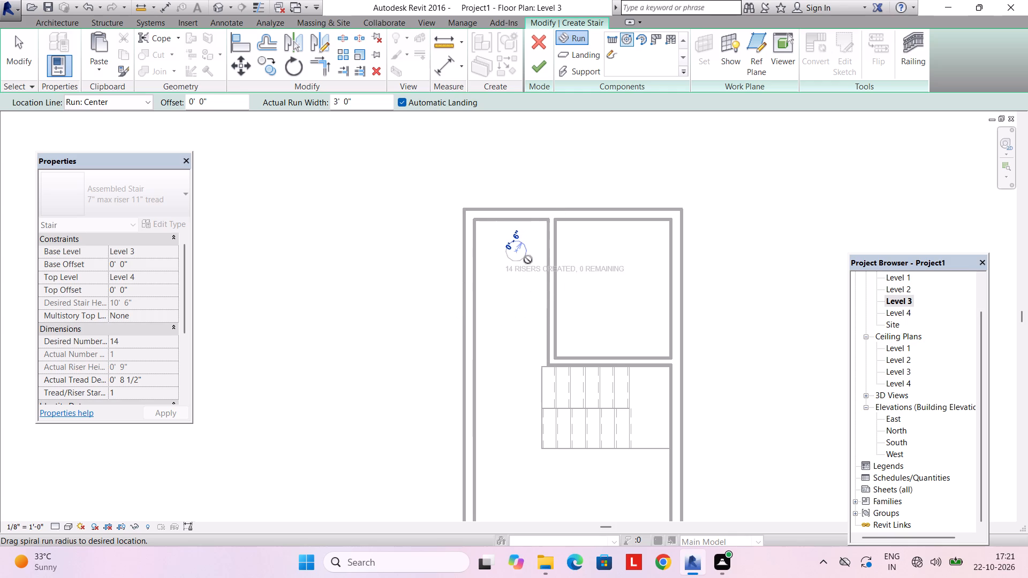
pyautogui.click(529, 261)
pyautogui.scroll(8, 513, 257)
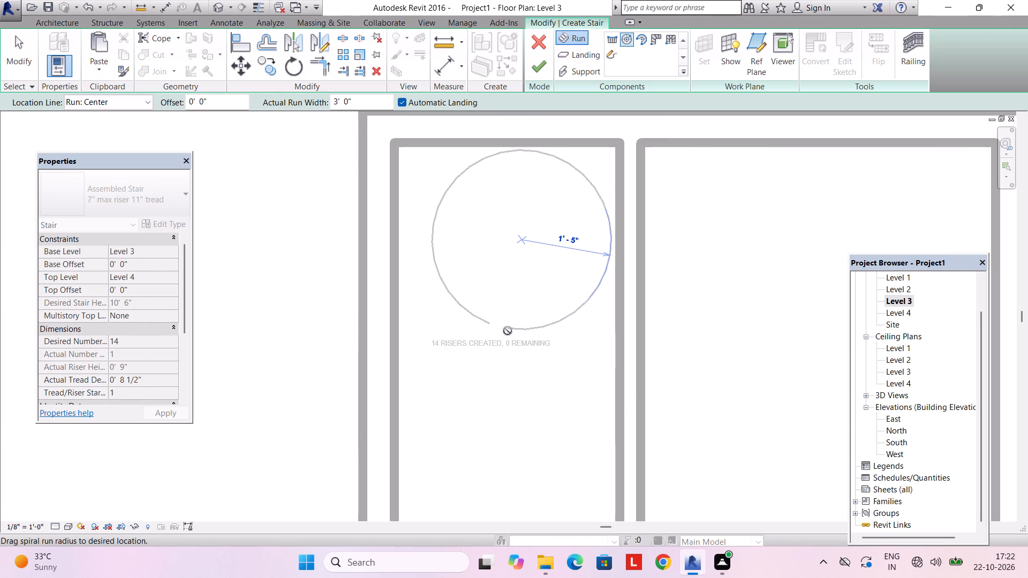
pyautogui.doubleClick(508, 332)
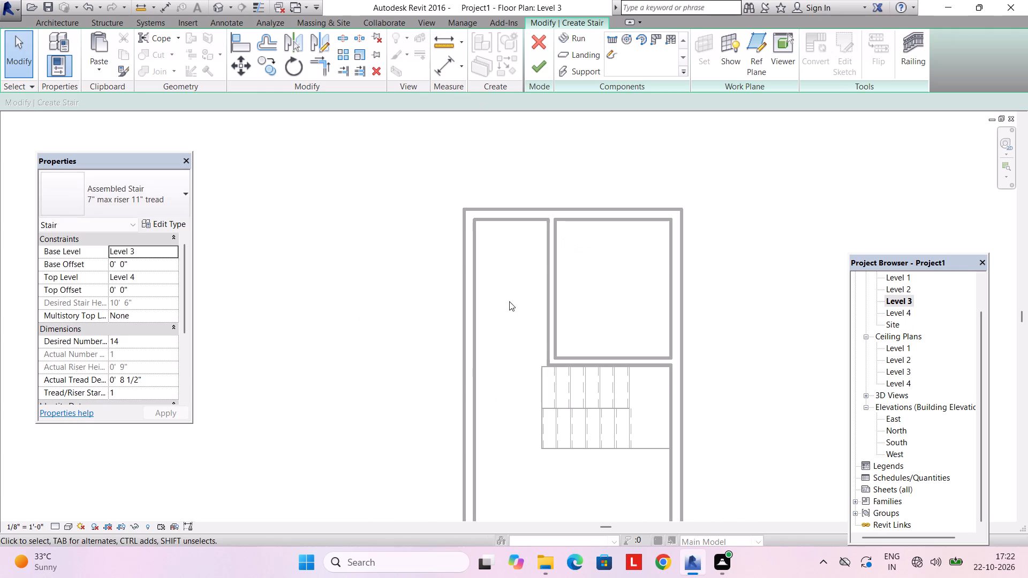
# Place a 14-riser full-step spiral run outside the house near its back corner, with a radius of about 2' 0".
pyautogui.scroll(2, 503, 257)
pyautogui.scroll(-4, 503, 254)
pyautogui.scroll(1, 507, 251)
pyautogui.click(625, 37)
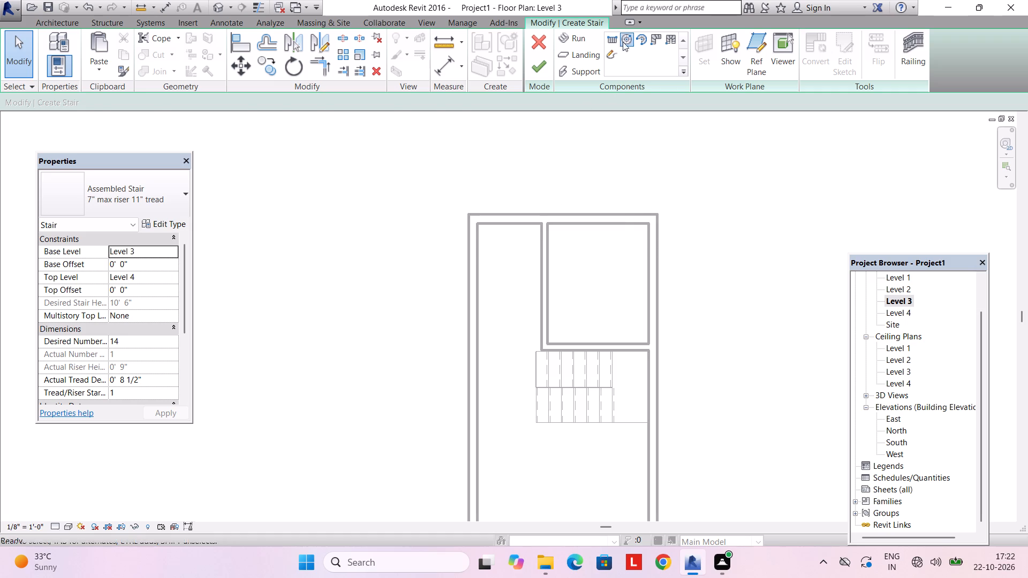
pyautogui.click(359, 215)
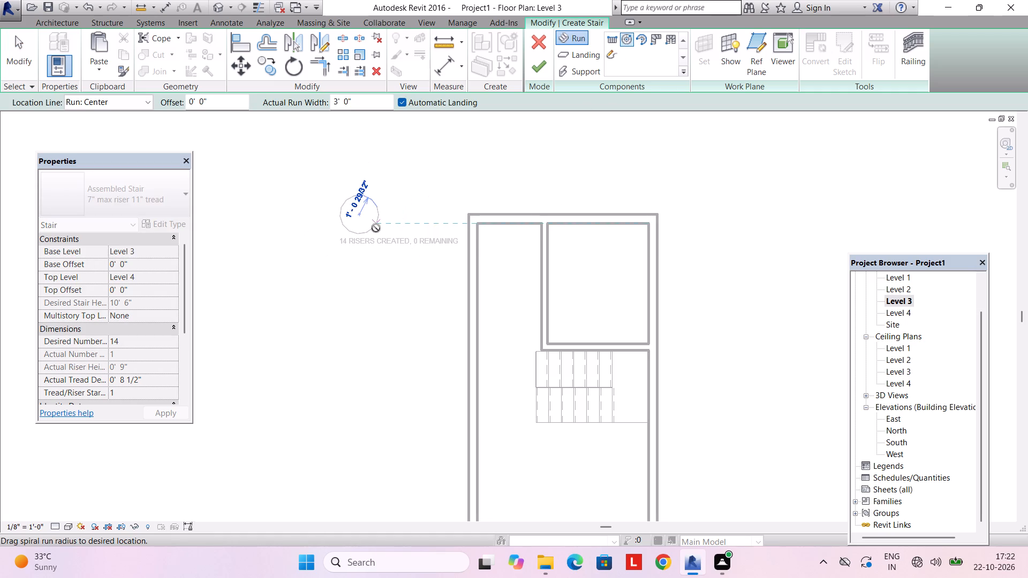
pyautogui.click(377, 233)
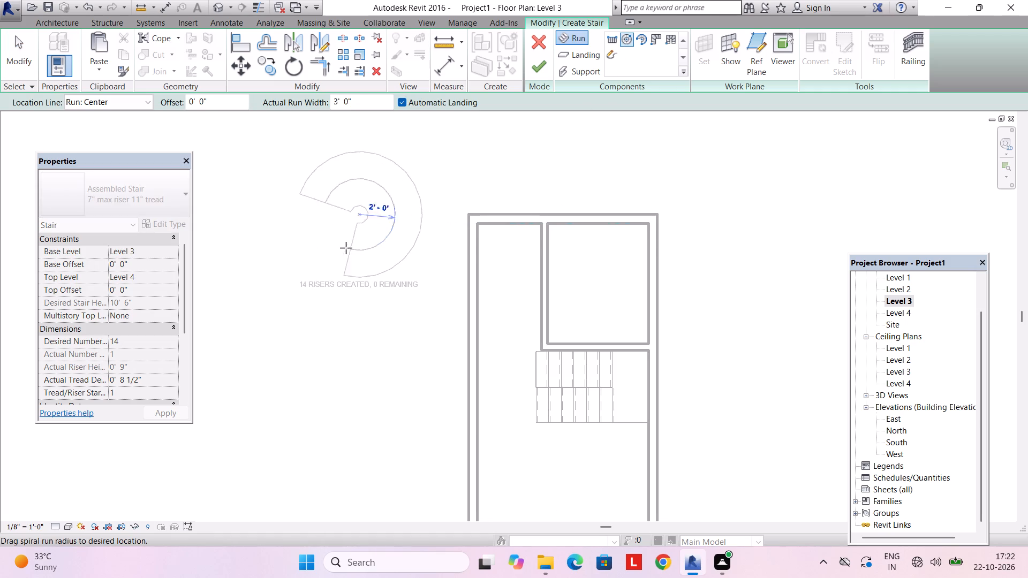
pyautogui.click(346, 248)
pyautogui.scroll(1, 358, 228)
pyautogui.scroll(-2, 358, 228)
pyautogui.scroll(1, 358, 228)
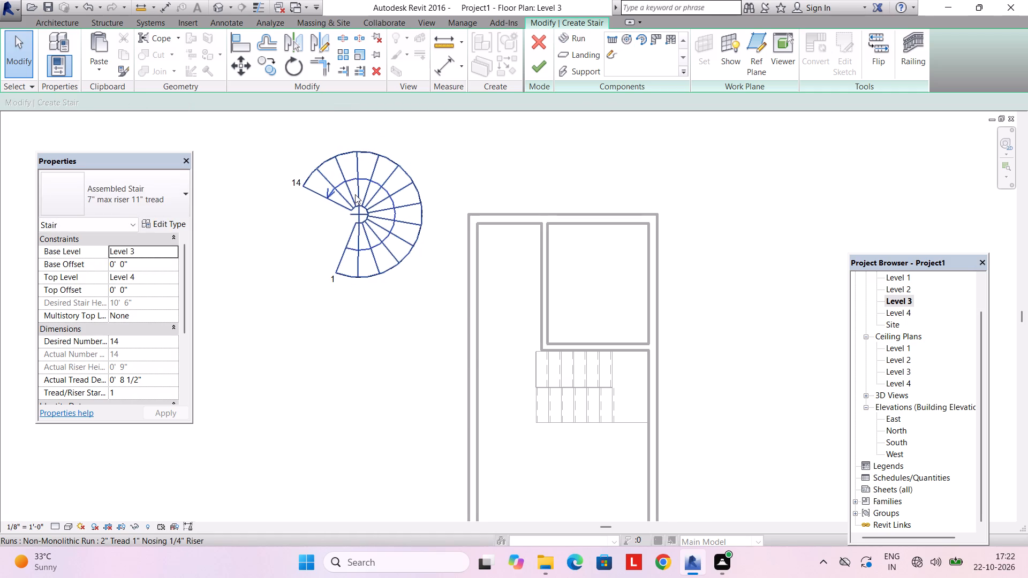
# Rotate the spiral run about its centre so the gap between first and last risers faces the front of the house.
pyautogui.click(355, 194)
pyautogui.moveTo(319, 202); pyautogui.dragTo(315, 226)
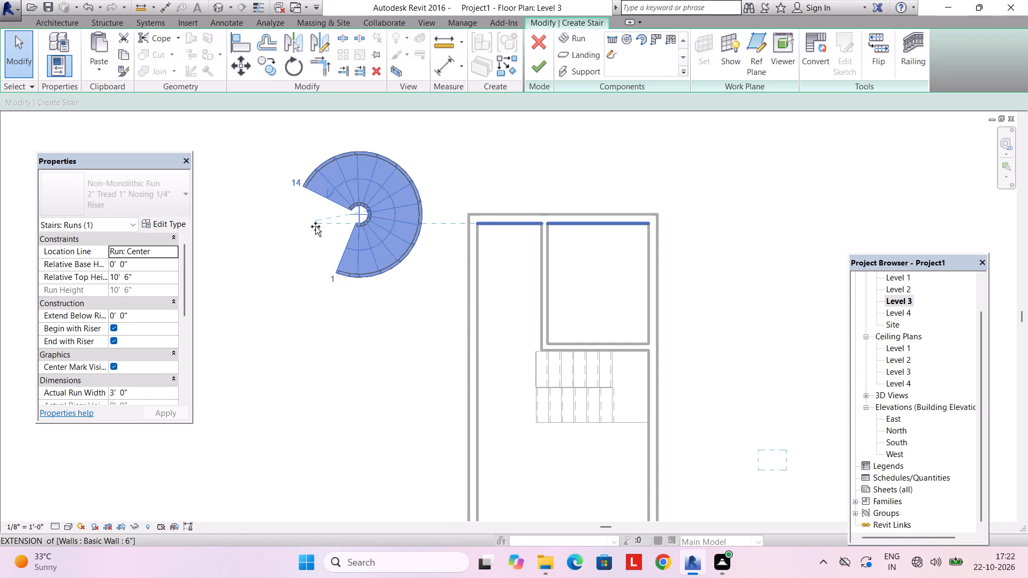
pyautogui.moveTo(315, 226); pyautogui.dragTo(322, 236)
# Delete the 14-riser spiral run with the 3' 0" width placed outside the house near its back corner.
pyautogui.scroll(2, 346, 237)
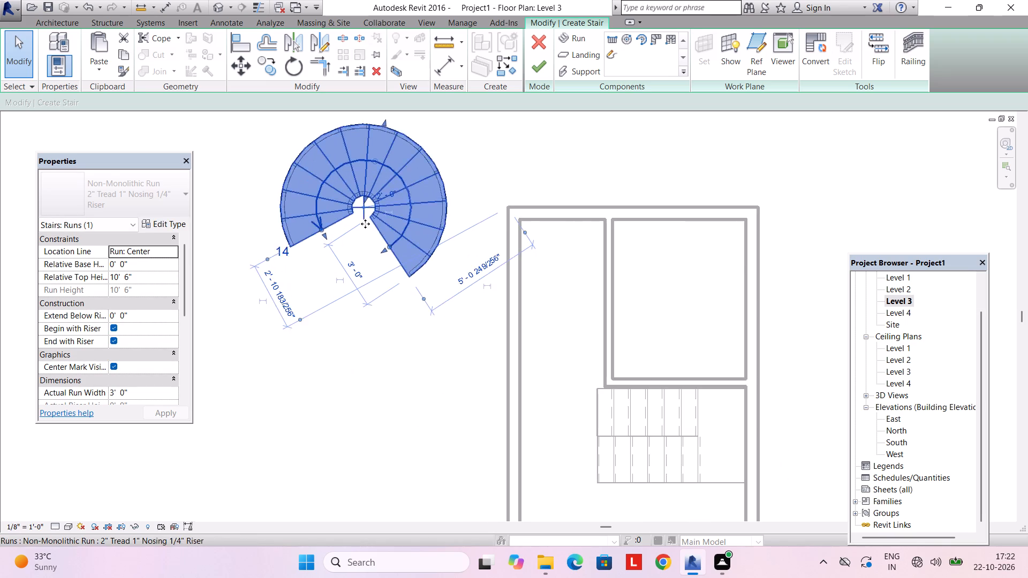
pyautogui.scroll(-3, 365, 224)
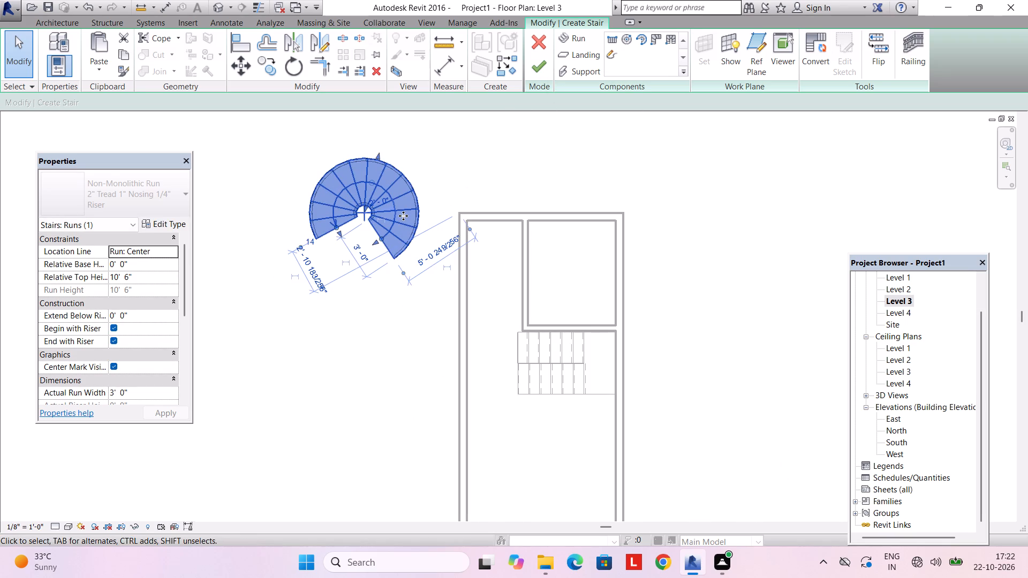
pyautogui.click(381, 203)
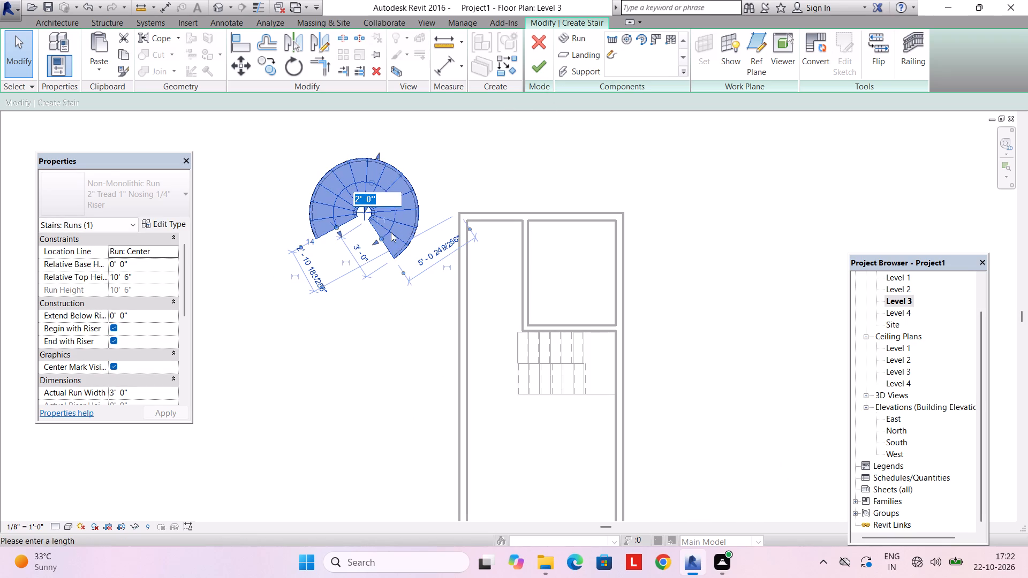
pyautogui.scroll(3, 391, 233)
pyautogui.moveTo(391, 232); pyautogui.dragTo(394, 238, button='middle')
pyautogui.scroll(3, 277, 274)
pyautogui.press('Escape')
pyautogui.click(315, 208)
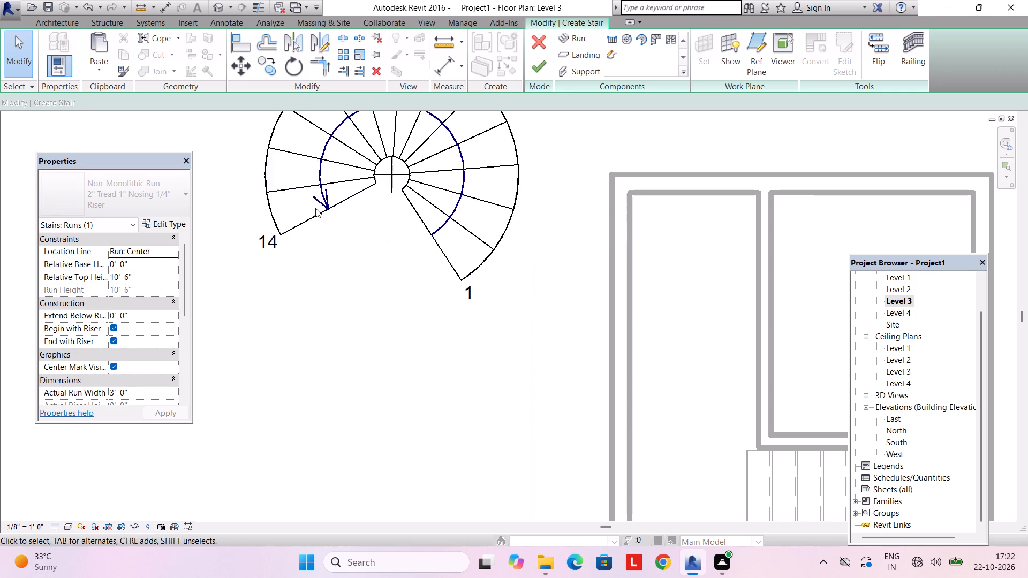
pyautogui.moveTo(323, 223); pyautogui.dragTo(337, 338, button='middle')
pyautogui.click(349, 292)
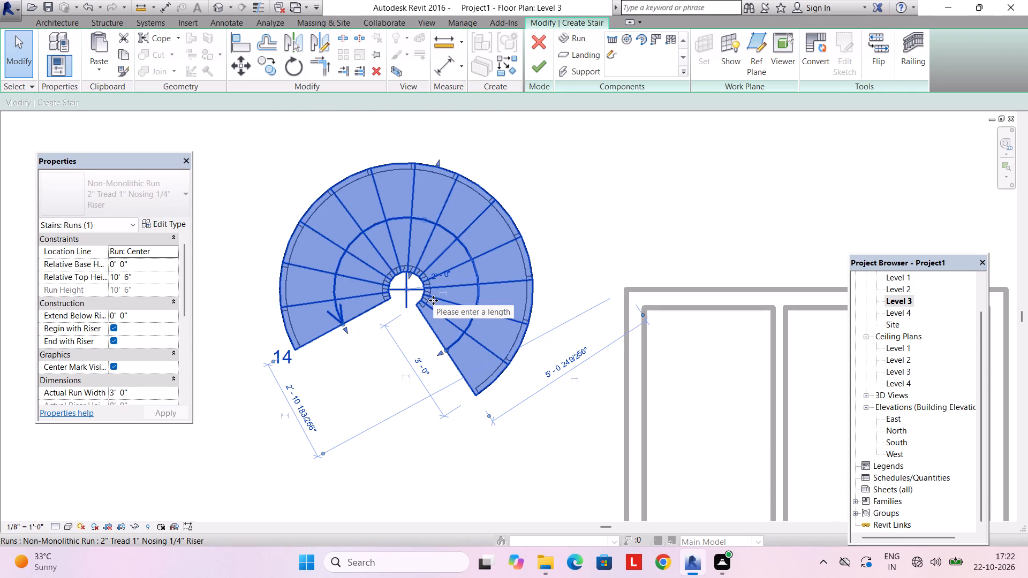
pyautogui.scroll(-3, 433, 300)
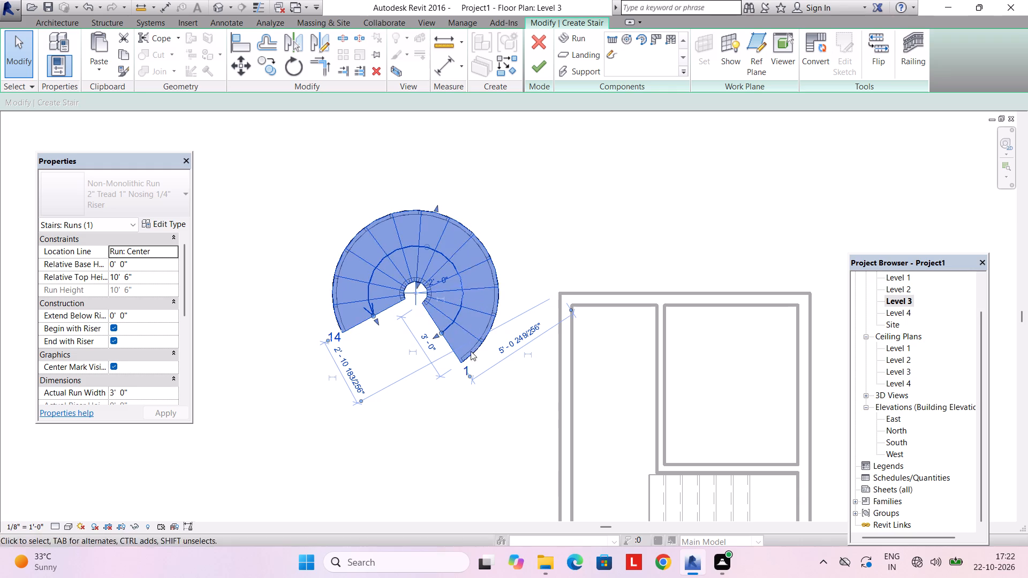
pyautogui.press('Delete')
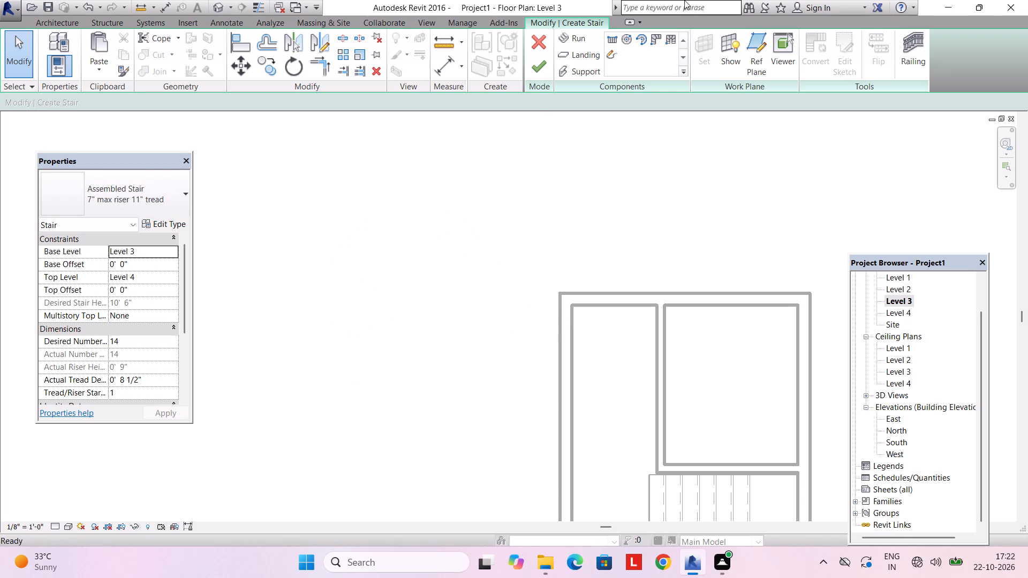
# Place a 14-riser full-step spiral run outside the house, 2' 0" wide, location line Exterior Support: Left, radius about 0' 6".
pyautogui.click(630, 42)
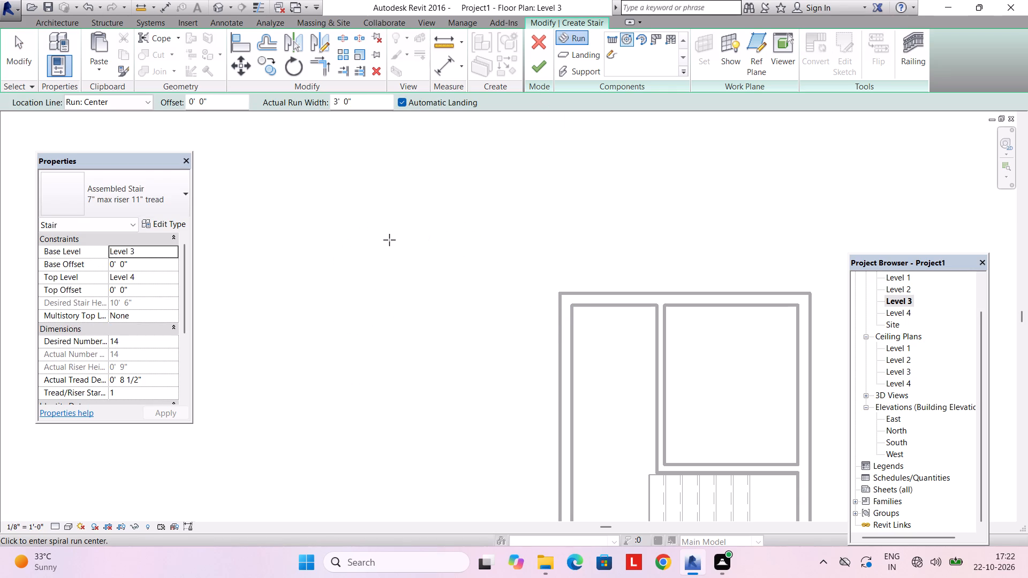
pyautogui.click(366, 108)
pyautogui.moveTo(366, 108); pyautogui.dragTo(316, 105)
pyautogui.write("2'")
pyautogui.press('Return')
pyautogui.click(146, 104)
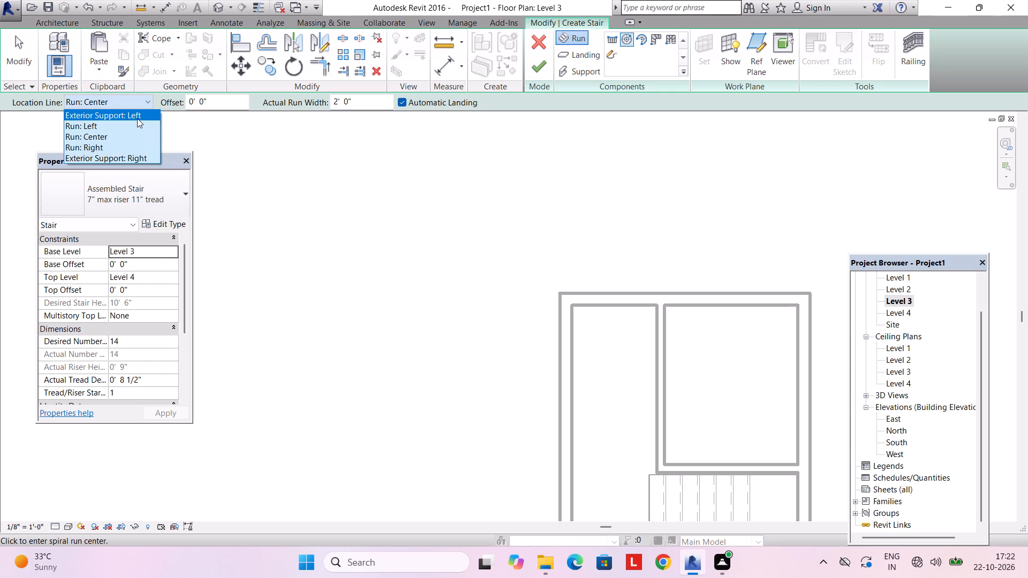
pyautogui.click(137, 118)
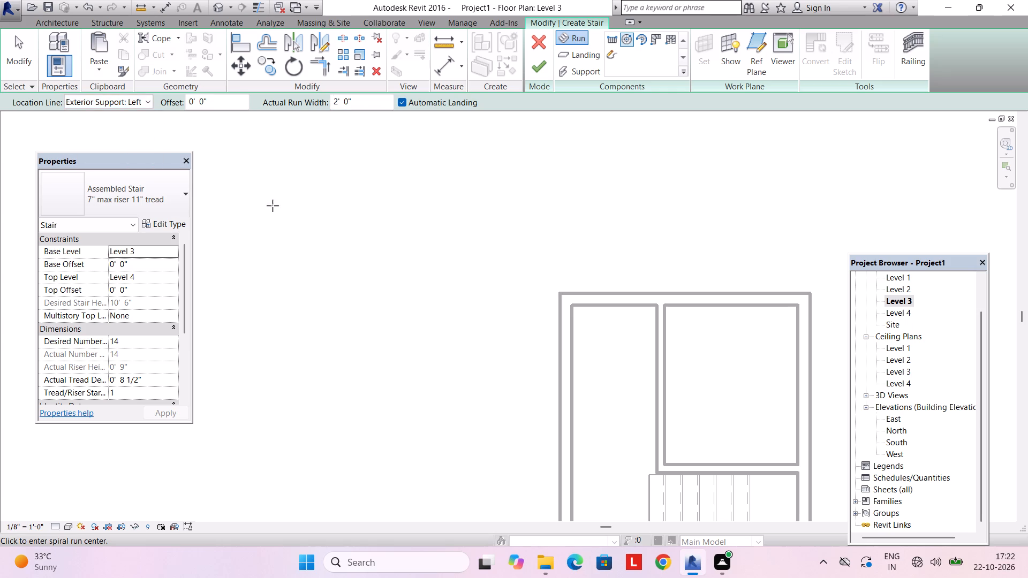
pyautogui.click(372, 222)
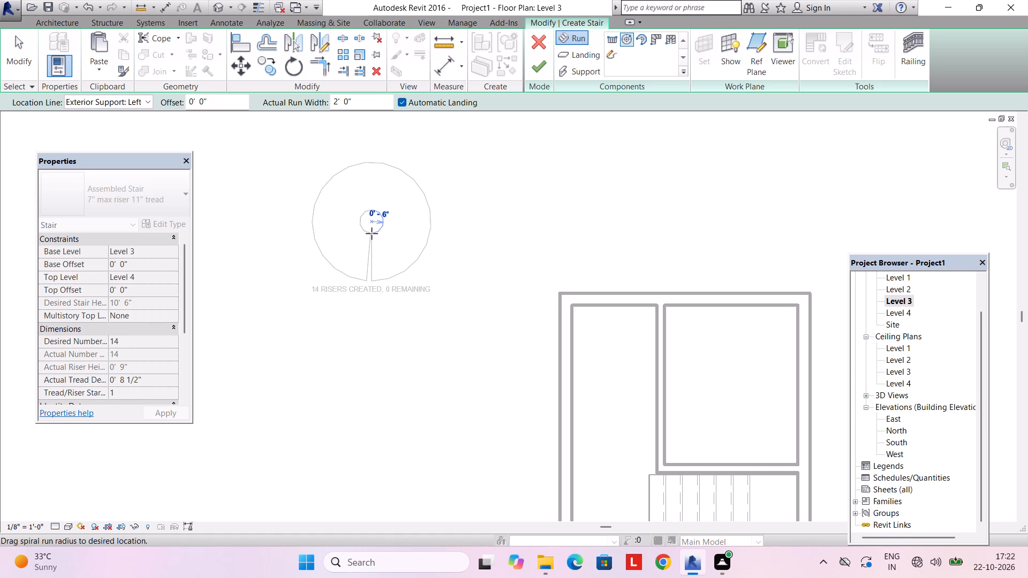
pyautogui.click(372, 233)
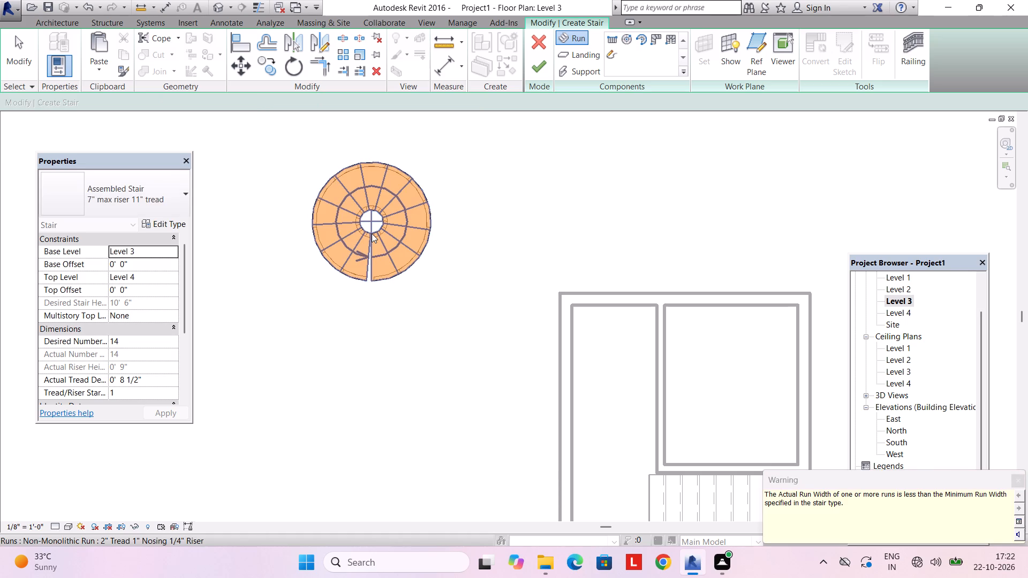
pyautogui.press('Escape')
pyautogui.press('Escape')
# Nudge the 2' 0" wide spiral run toward the house until it overlaps the back wall of the narrow corner room.
pyautogui.scroll(2, 395, 295)
pyautogui.moveTo(395, 282); pyautogui.dragTo(416, 322, button='middle')
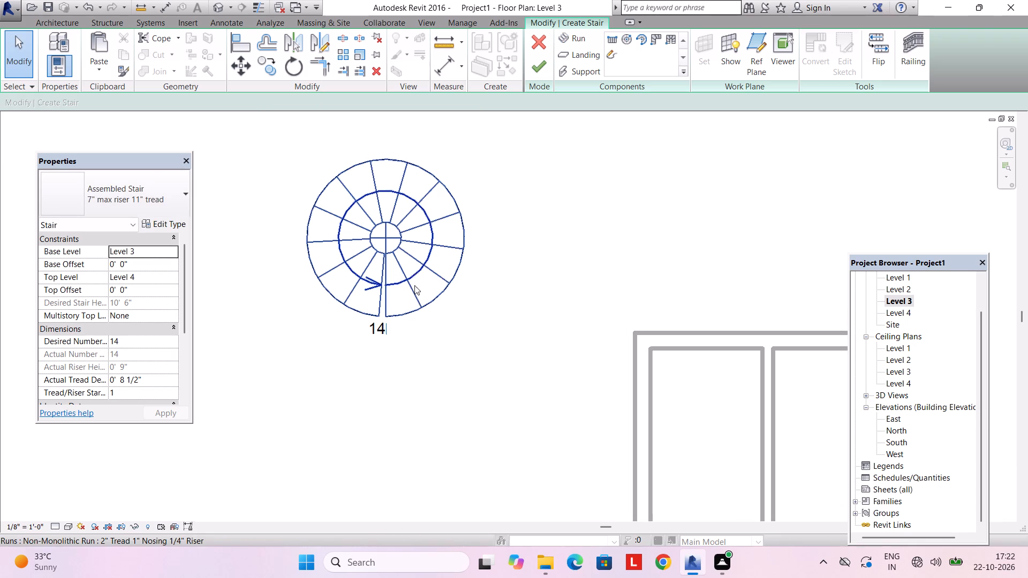
pyautogui.click(399, 250)
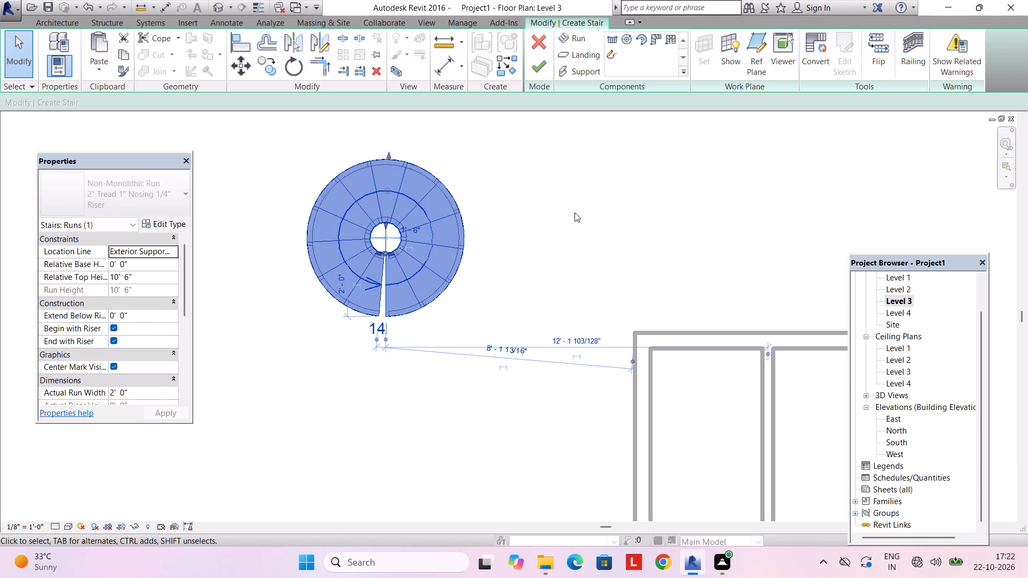
pyautogui.press('Right')
pyautogui.press('Right')
pyautogui.press('Right')
pyautogui.press('Right')
pyautogui.press('Right')
pyautogui.press('Right')
pyautogui.press('Right')
pyautogui.press('Right')
pyautogui.press('Right')
pyautogui.press('Right')
pyautogui.press('Right')
pyautogui.press('Right')
pyautogui.press('Right')
pyautogui.press('Right')
pyautogui.press('Right')
pyautogui.press('Right')
pyautogui.press('Right')
pyautogui.press('Right')
pyautogui.press('Right')
pyautogui.press('Right')
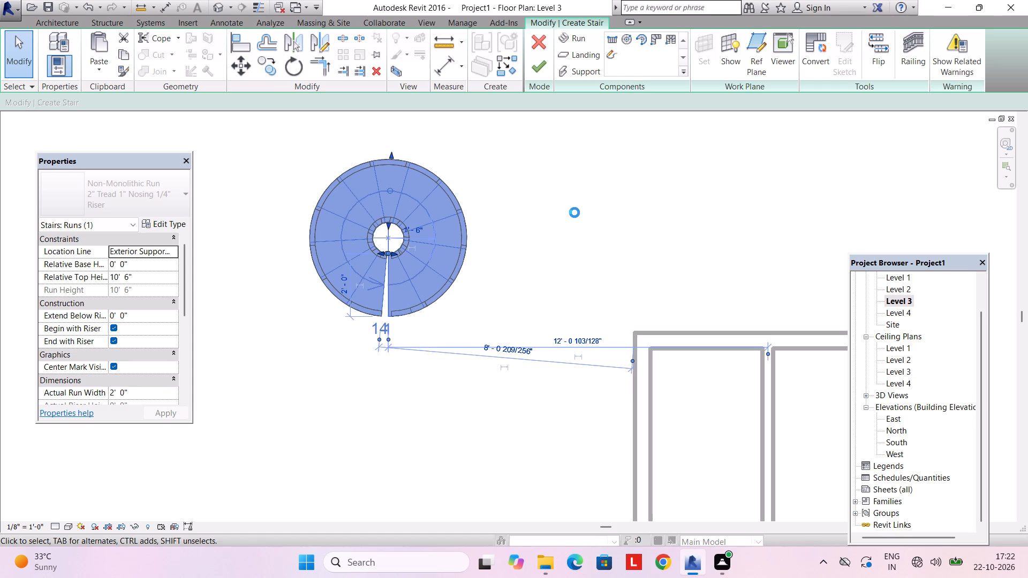
pyautogui.press('Right')
pyautogui.press('Right')
pyautogui.press('Right')
pyautogui.press('Right')
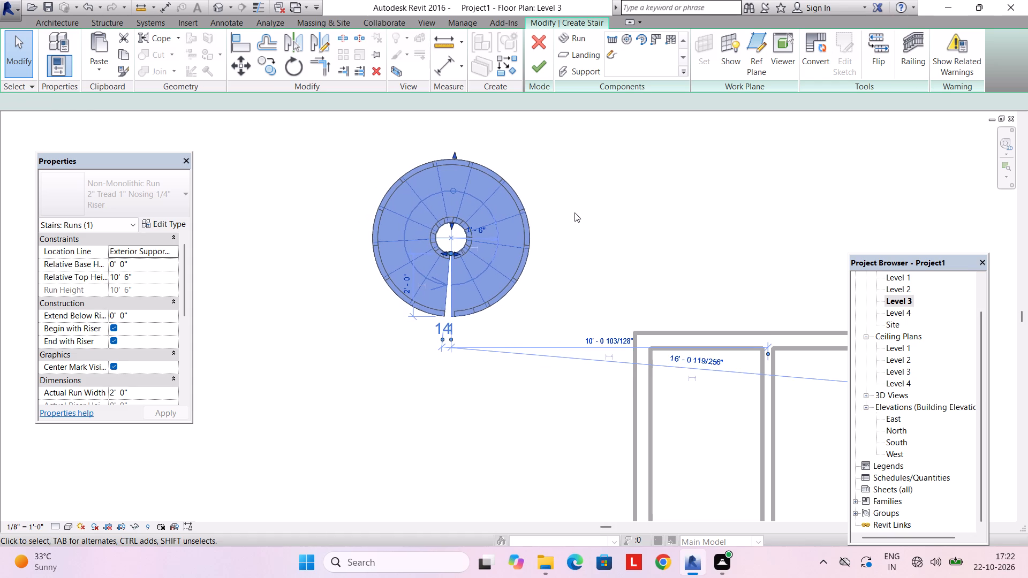
pyautogui.press('Down')
pyautogui.press('Down')
pyautogui.press('Down')
pyautogui.press('Down')
pyautogui.press('Down')
pyautogui.press('Down')
pyautogui.press('Down')
pyautogui.press('Down')
pyautogui.press('Down')
pyautogui.press('Down')
pyautogui.press('Down')
pyautogui.press('Down')
pyautogui.press('Down')
pyautogui.press('Down')
pyautogui.press('Down')
pyautogui.press('Down')
pyautogui.press('Down')
pyautogui.press('Down')
pyautogui.press('Down')
pyautogui.press('Down')
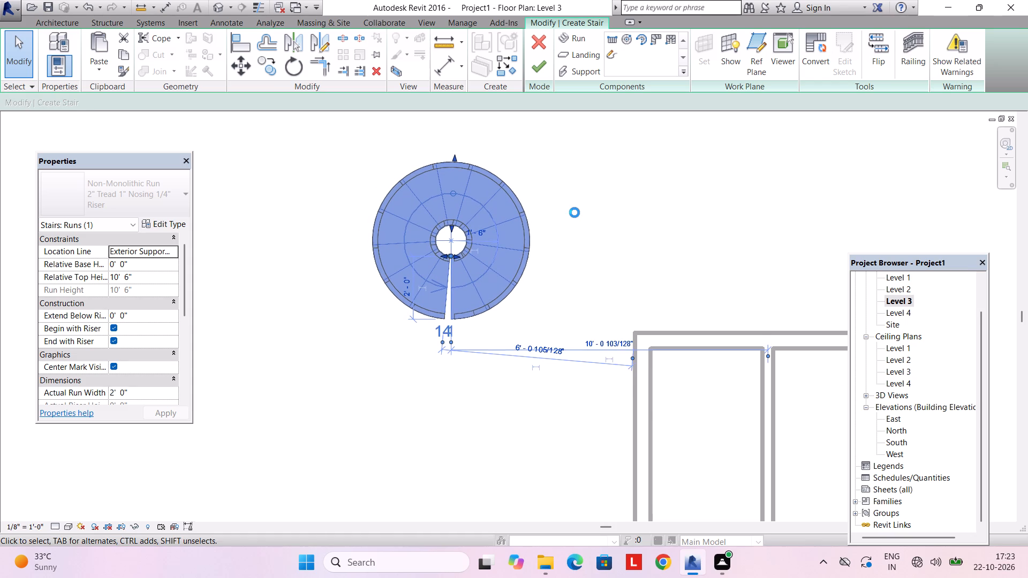
pyautogui.press('Right')
pyautogui.press('Right')
pyautogui.press('Right')
pyautogui.press('Right')
pyautogui.press('Right')
pyautogui.press('Right')
pyautogui.press('Right')
pyautogui.press('Right')
pyautogui.press('Right')
pyautogui.press('Right')
pyautogui.press('Right')
pyautogui.press('Right')
pyautogui.press('Right')
pyautogui.press('Right')
pyautogui.press('Right')
pyautogui.press('Right')
pyautogui.press('Right')
pyautogui.press('Right')
pyautogui.press('Right')
pyautogui.press('Right')
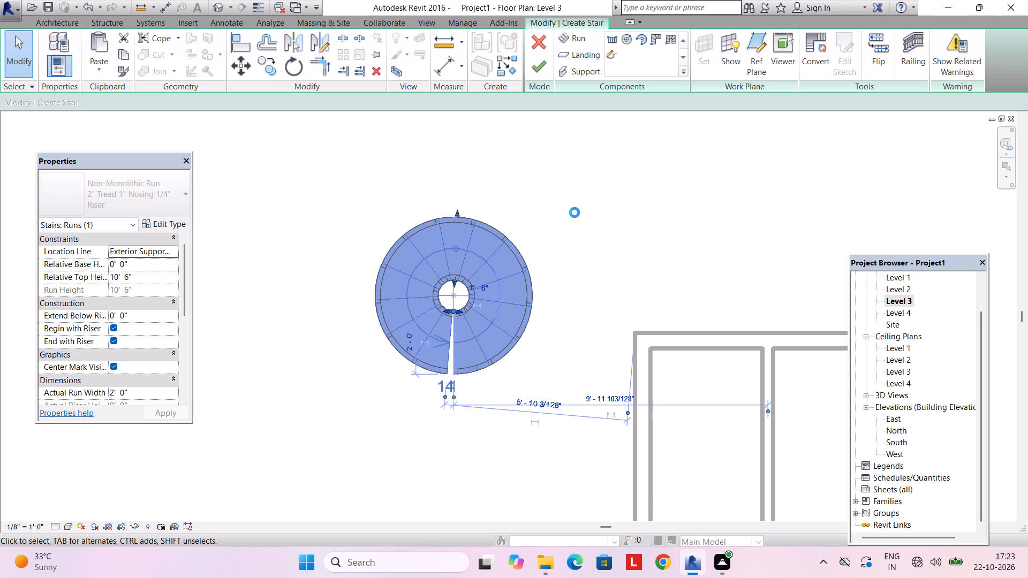
pyautogui.press('Right')
pyautogui.press('Right')
pyautogui.press('Right')
pyautogui.press('Right')
pyautogui.press('Right')
pyautogui.press('Right')
pyautogui.press('Right')
pyautogui.press('Right')
pyautogui.press('Right')
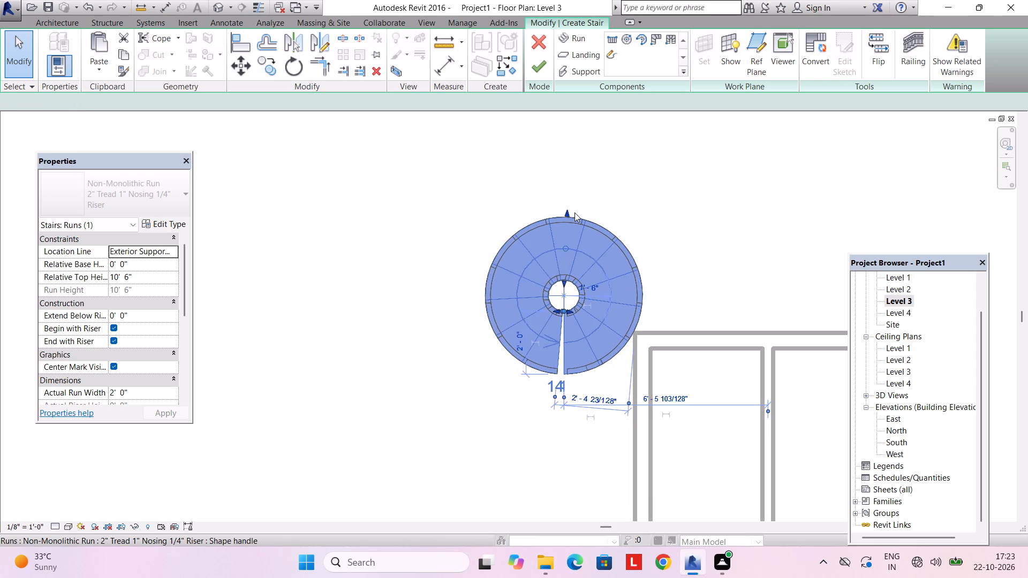
pyautogui.press('Right')
pyautogui.press('Right')
pyautogui.press('Right')
pyautogui.press('Right')
pyautogui.press('Right')
pyautogui.press('Right')
pyautogui.press('Right')
pyautogui.press('Right')
pyautogui.press('Right')
pyautogui.press('Right')
pyautogui.press('Right')
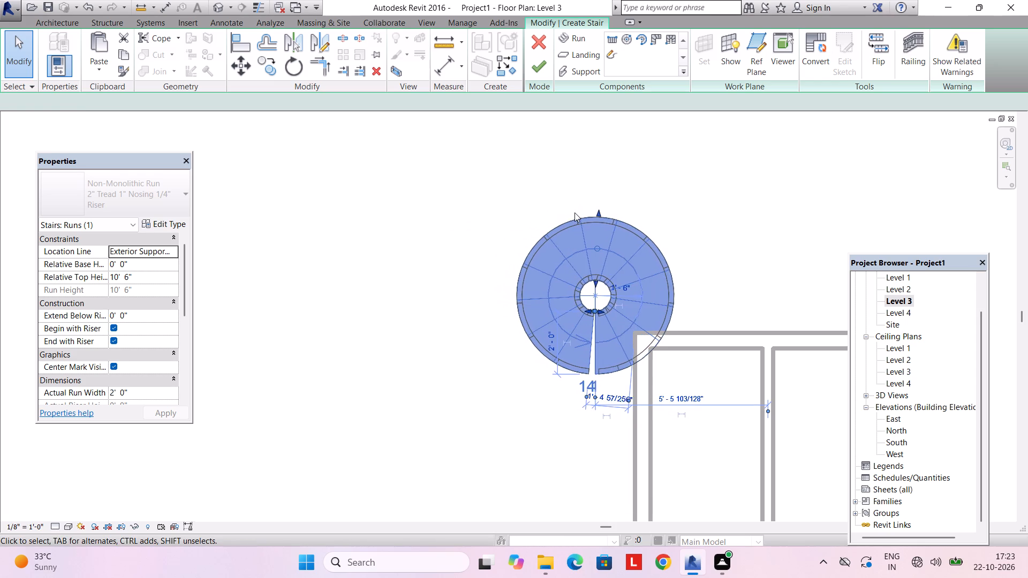
pyautogui.press('Right')
pyautogui.press('Right')
pyautogui.press('Right')
pyautogui.press('Right')
pyautogui.press('Right')
pyautogui.press('Right')
pyautogui.press('Right')
pyautogui.press('Right')
pyautogui.press('Right')
pyautogui.press('Right')
pyautogui.press('Right')
pyautogui.press('Right')
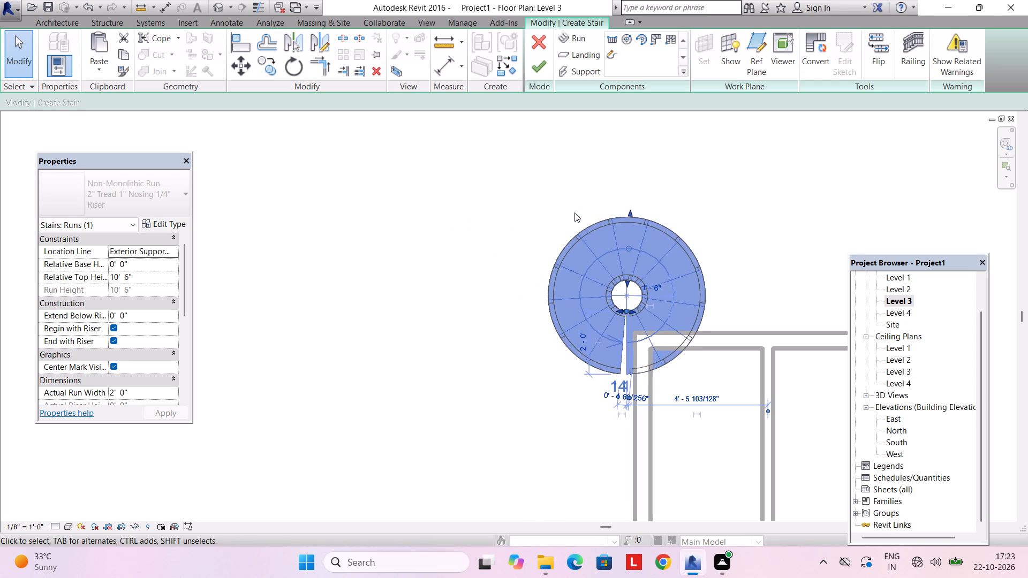
pyautogui.press('Right')
pyautogui.press('Right')
pyautogui.press('Right')
pyautogui.press('Right')
pyautogui.press('Right')
pyautogui.press('Right')
pyautogui.press('Right')
pyautogui.press('Right')
pyautogui.press('Right')
pyautogui.press('Right')
pyautogui.press('Right')
pyautogui.press('Right')
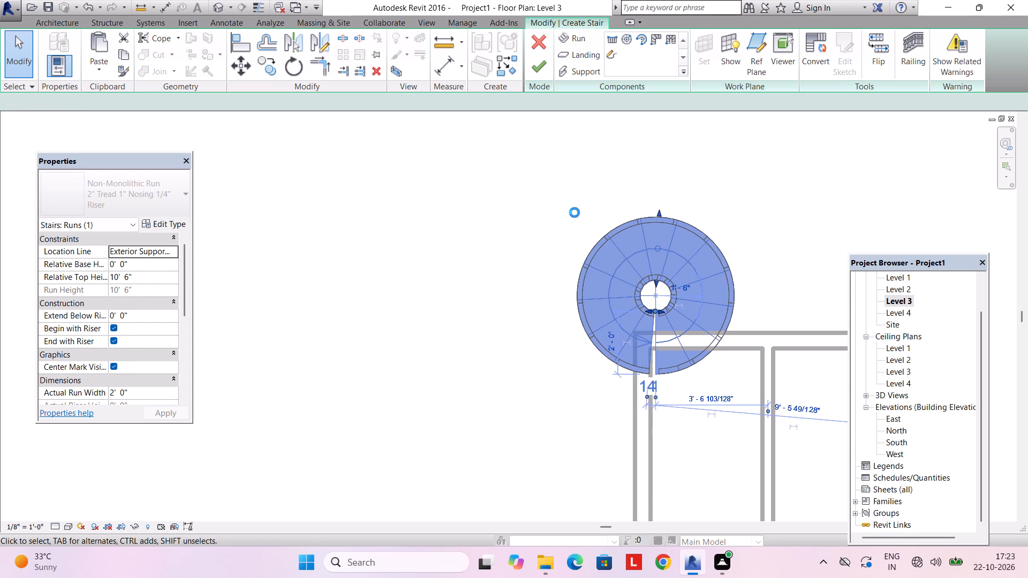
pyautogui.press('Right')
pyautogui.press('Right')
pyautogui.press('Right')
pyautogui.press('Right')
pyautogui.press('Right')
pyautogui.press('Right')
pyautogui.press('Right')
pyautogui.press('Right')
pyautogui.press('Right')
pyautogui.press('Right')
pyautogui.press('Right')
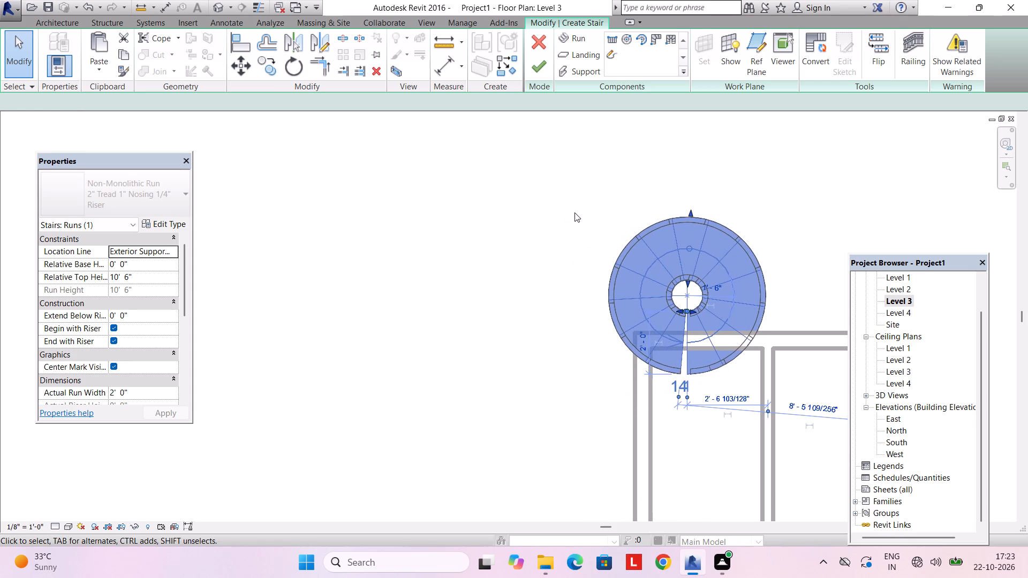
pyautogui.press('Right')
pyautogui.press('Right')
pyautogui.press('Right')
pyautogui.press('Right')
pyautogui.press('Right')
pyautogui.press('Right')
pyautogui.press('Right')
pyautogui.press('Right')
pyautogui.press('Right')
pyautogui.press('Right')
pyautogui.press('Right')
pyautogui.press('Right')
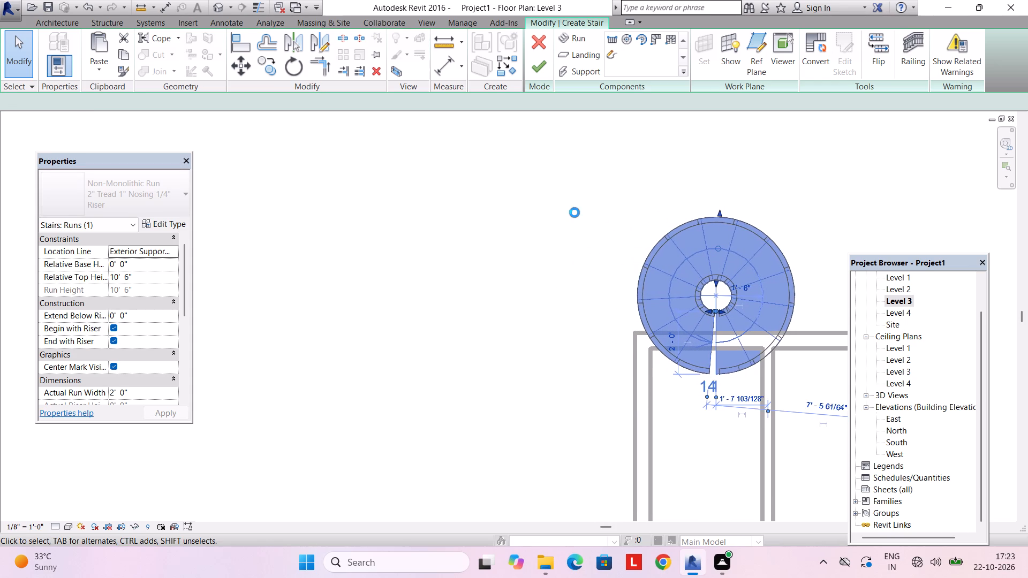
pyautogui.press('Right')
pyautogui.press('Right')
pyautogui.press('Right')
# Nudge the 2' 0" wide spiral run past the back wall into the narrow back corner room and finish the stair.
pyautogui.press('Down')
pyautogui.press('Down')
pyautogui.press('Down')
pyautogui.press('Down')
pyautogui.press('Down')
pyautogui.press('Down')
pyautogui.press('Down')
pyautogui.press('Down')
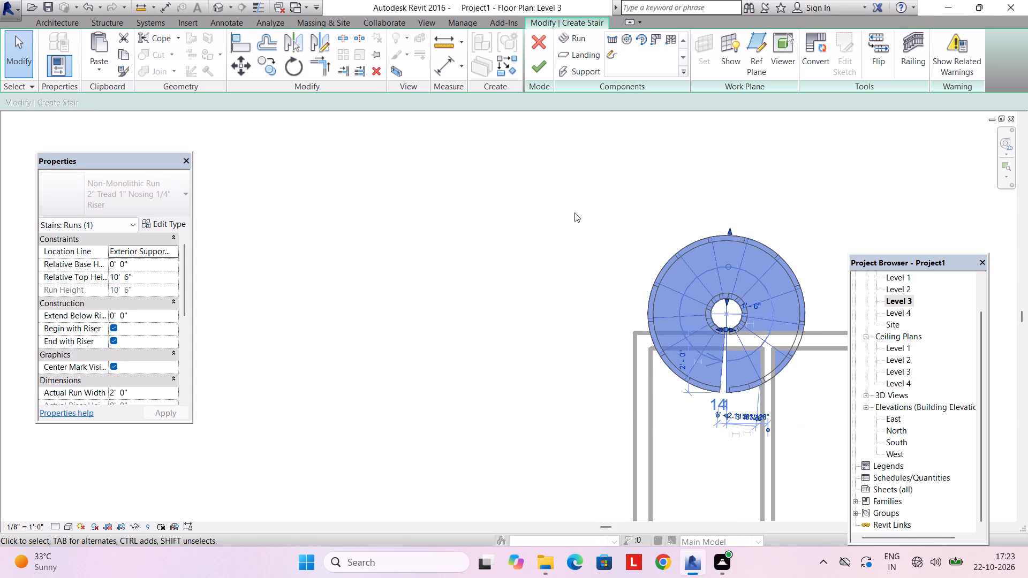
pyautogui.press('Down')
pyautogui.press('Down')
pyautogui.press('Down')
pyautogui.press('Down')
pyautogui.press('Down')
pyautogui.press('Down')
pyautogui.press('Down')
pyautogui.press('Down')
pyautogui.press('Down')
pyautogui.press('Down')
pyautogui.press('Down')
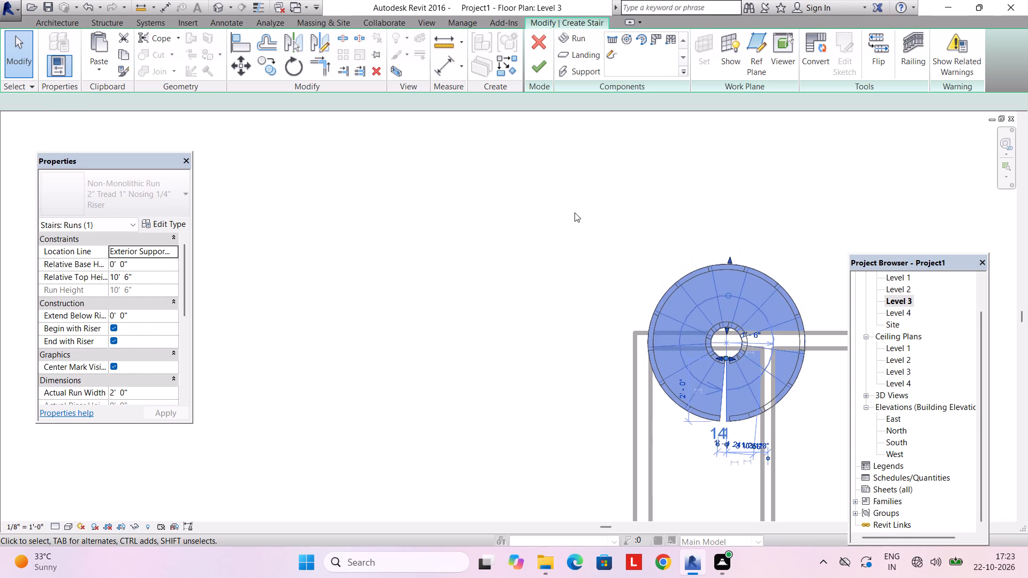
pyautogui.press('Down')
pyautogui.press('Down')
pyautogui.press('Down')
pyautogui.press('Down')
pyautogui.press('Down')
pyautogui.press('Down')
pyautogui.press('Down')
pyautogui.press('Right')
pyautogui.press('Right')
pyautogui.press('Right')
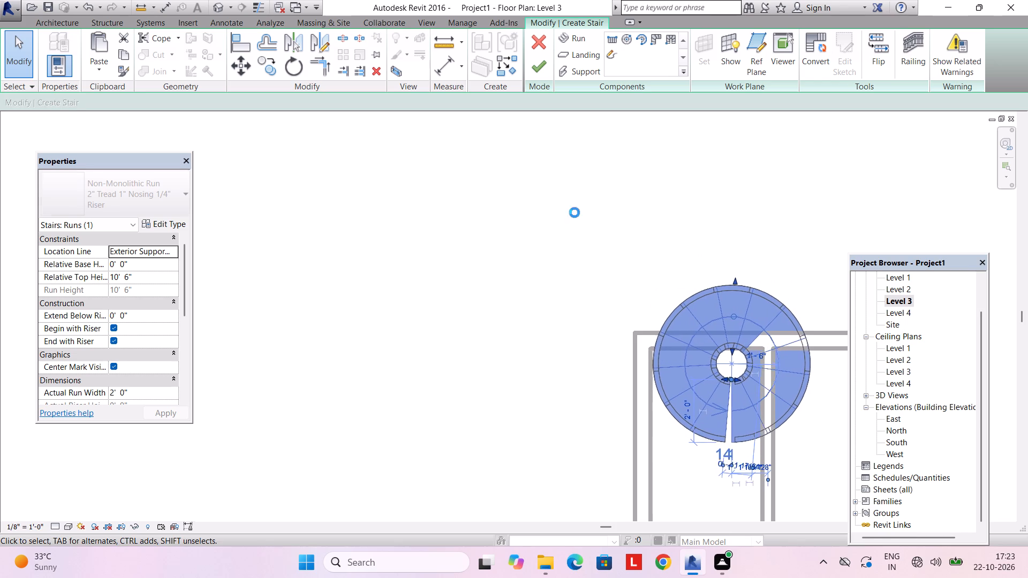
pyautogui.press('Down')
pyautogui.press('Down')
pyautogui.press('Down')
pyautogui.press('Down')
pyautogui.press('Down')
pyautogui.press('Down')
pyautogui.press('Down')
pyautogui.press('Down')
pyautogui.press('Down')
pyautogui.press('Down')
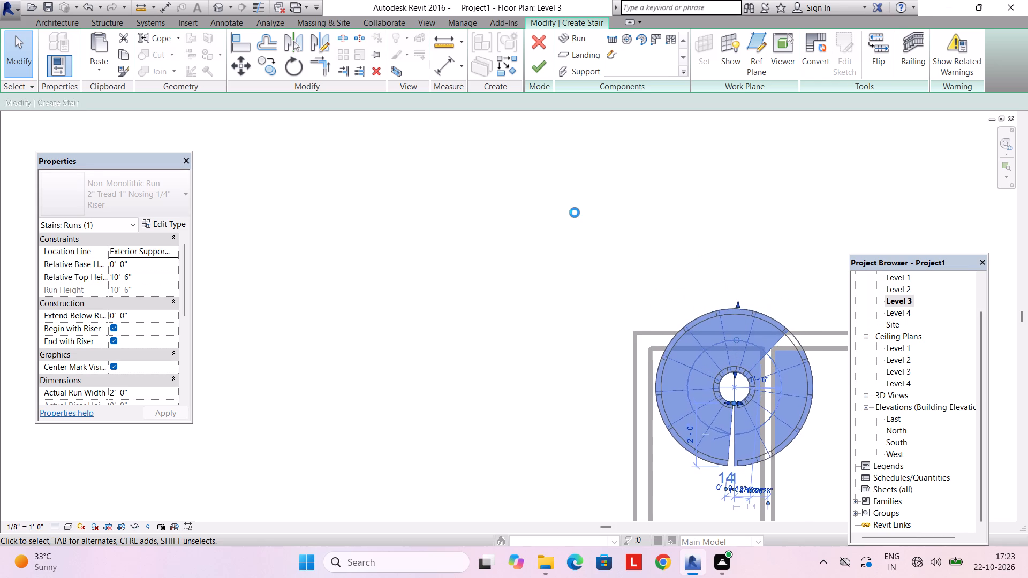
pyautogui.press('Down')
pyautogui.press('Down')
pyautogui.press('Down')
pyautogui.press('Down')
pyautogui.press('Down')
pyautogui.press('Down')
pyautogui.press('Down')
pyautogui.press('Down')
pyautogui.press('Down')
pyautogui.press('Down')
pyautogui.press('Down')
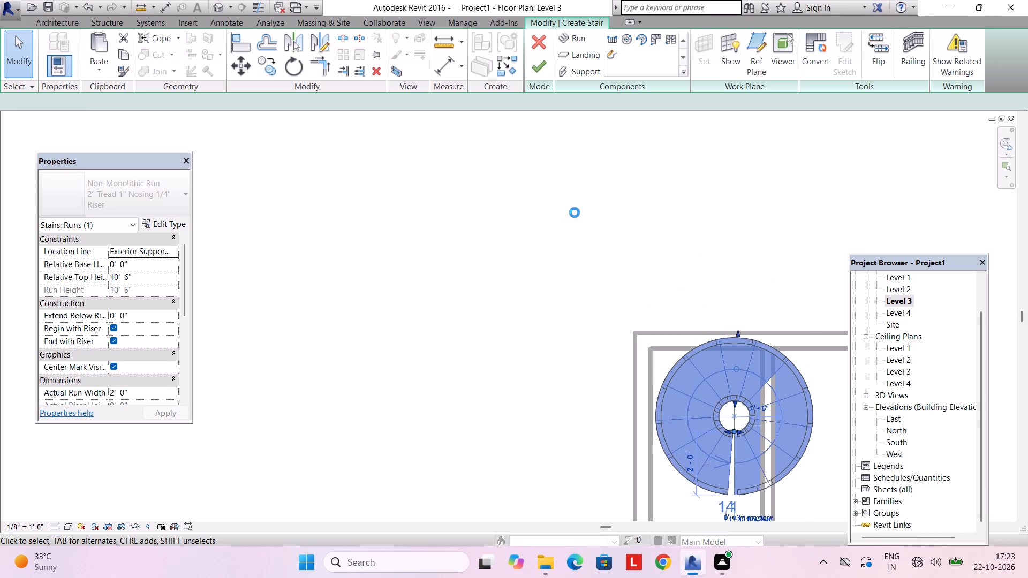
pyautogui.press('Down')
pyautogui.press('Down')
pyautogui.press('Down')
pyautogui.press('Down')
pyautogui.press('Down')
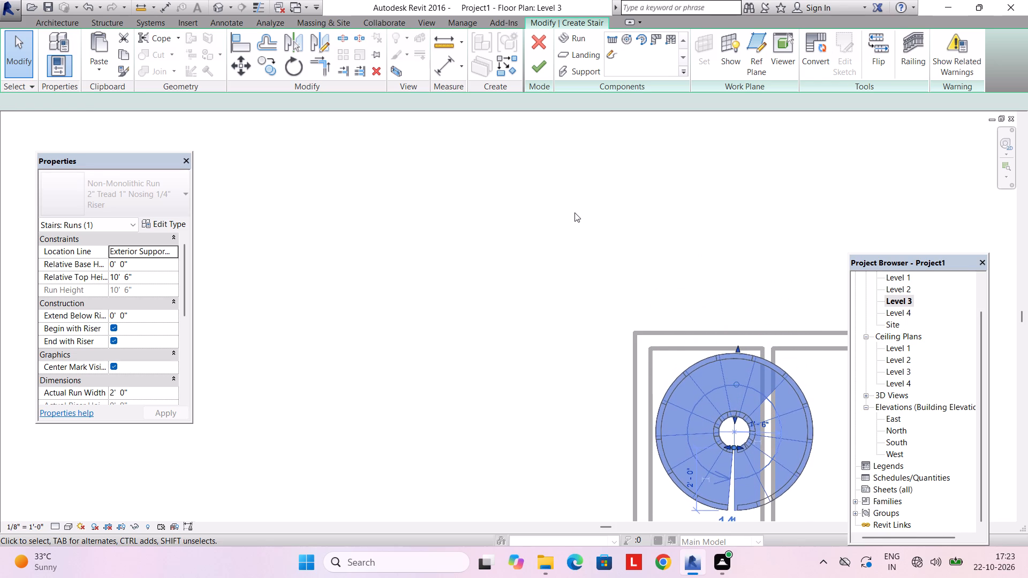
pyautogui.press('Escape')
pyautogui.scroll(-4, 575, 212)
pyautogui.moveTo(619, 233); pyautogui.dragTo(606, 212, button='middle')
pyautogui.scroll(1, 619, 232)
pyautogui.middleClick(686, 363)
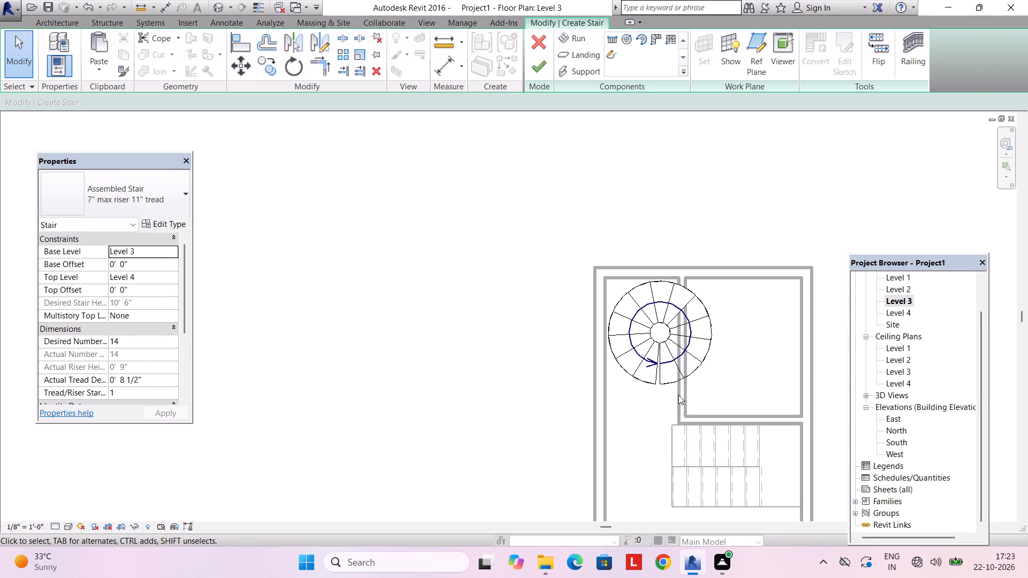
pyautogui.click(544, 64)
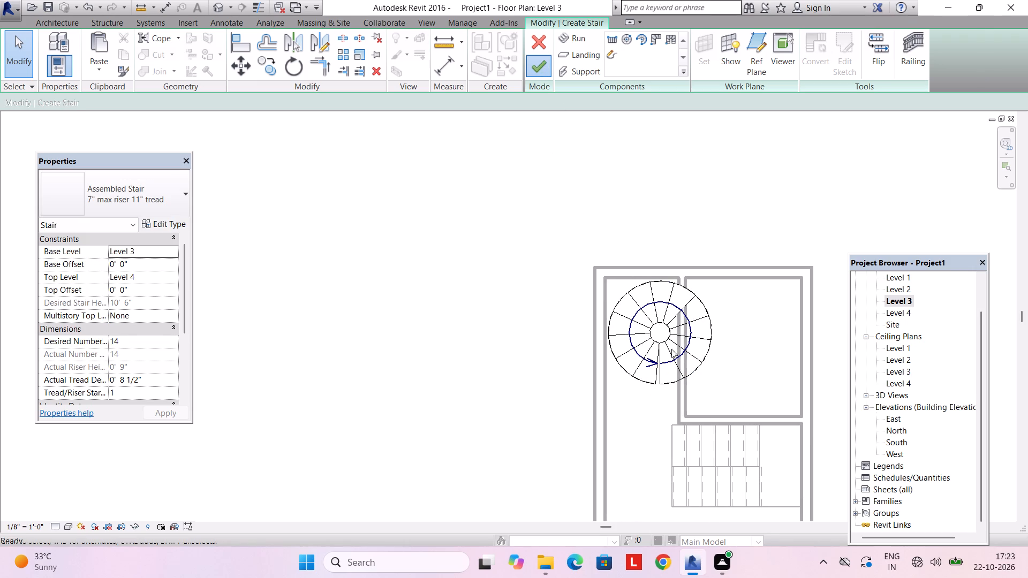
# Nudge the 4" partition between the two back rooms on Level 3 away from the narrow room until it clears the spiral stair.
pyautogui.click(688, 396)
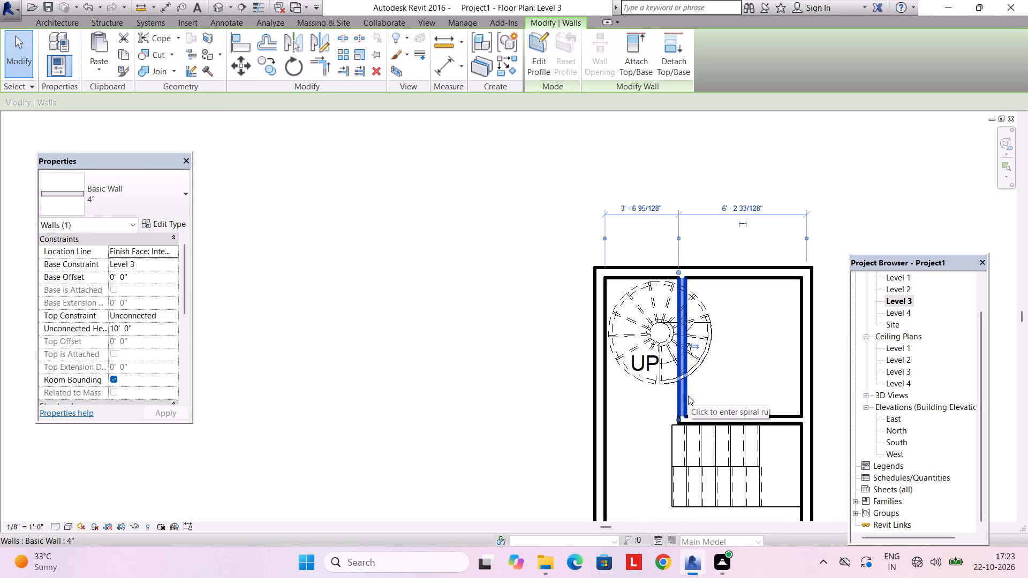
pyautogui.scroll(-3, 747, 412)
pyautogui.moveTo(747, 407); pyautogui.dragTo(720, 350, button='middle')
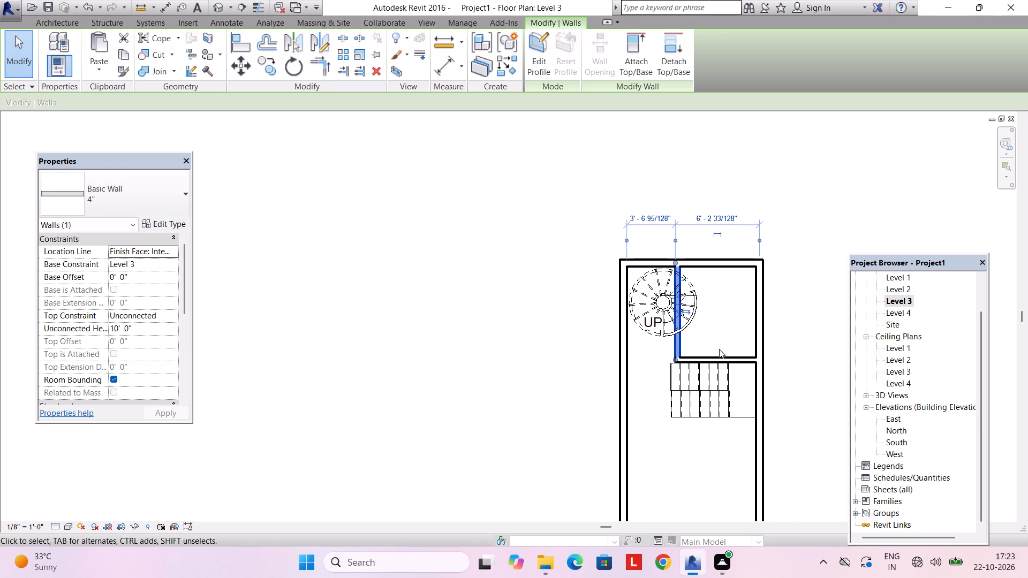
pyautogui.press('Right')
pyautogui.press('Right')
pyautogui.press('Right')
pyautogui.press('Right')
pyautogui.press('Right')
pyautogui.press('Right')
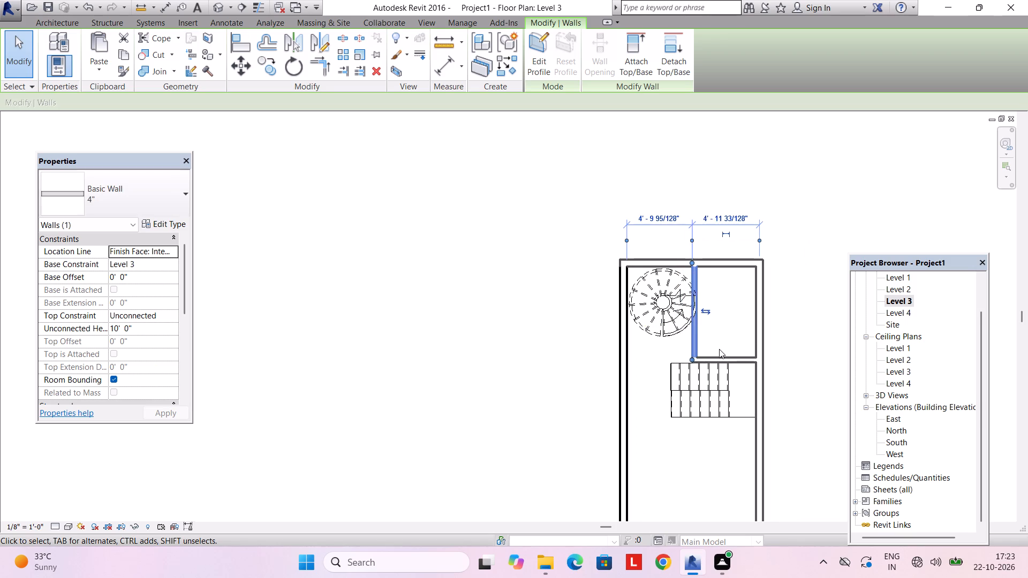
pyautogui.press('Right')
pyautogui.scroll(3, 719, 349)
pyautogui.moveTo(698, 285); pyautogui.dragTo(690, 336, button='middle')
# Set the distance from the partition's face on the small back room side to the opposite outer wall to 4' 0".
pyautogui.click(682, 230)
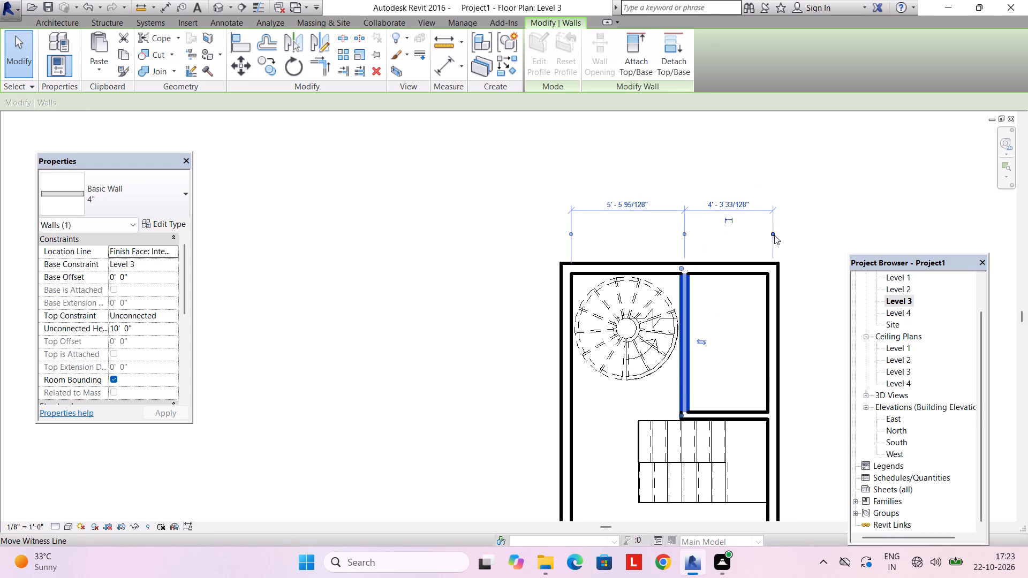
pyautogui.click(683, 237)
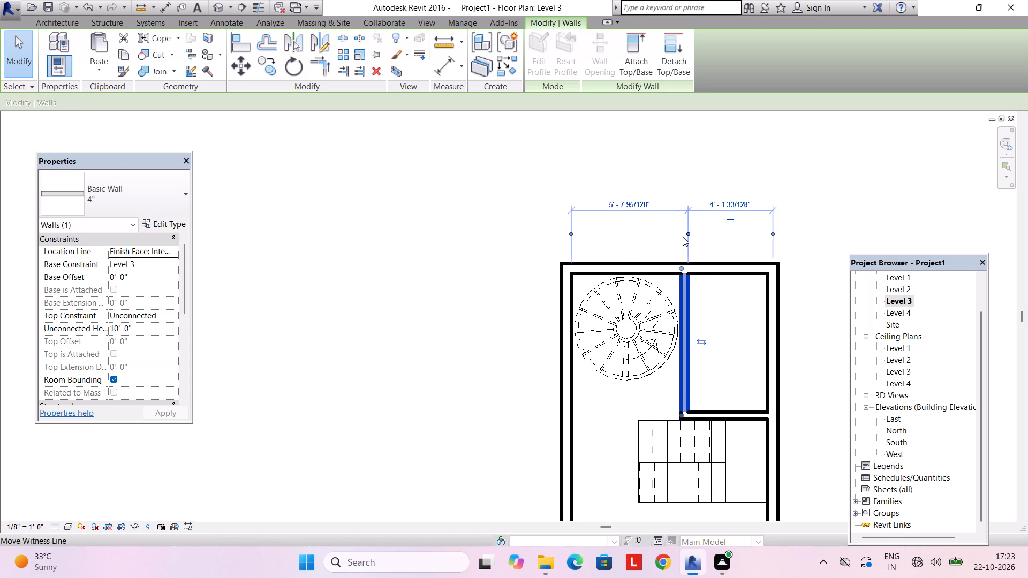
pyautogui.scroll(3, 710, 235)
pyautogui.click(740, 185)
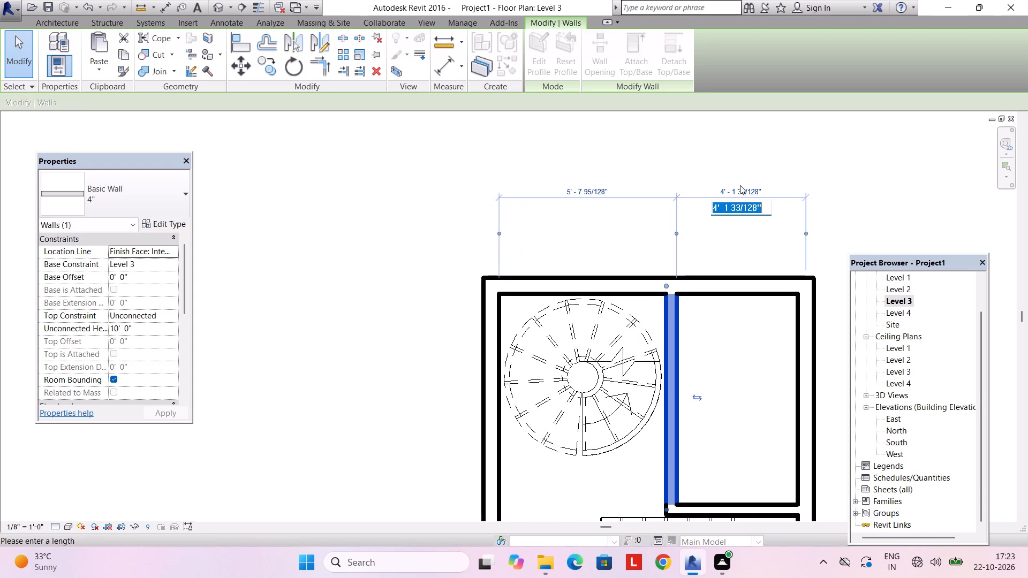
pyautogui.press('5')
pyautogui.press('BackSpace')
pyautogui.write("4'")
pyautogui.press('Return')
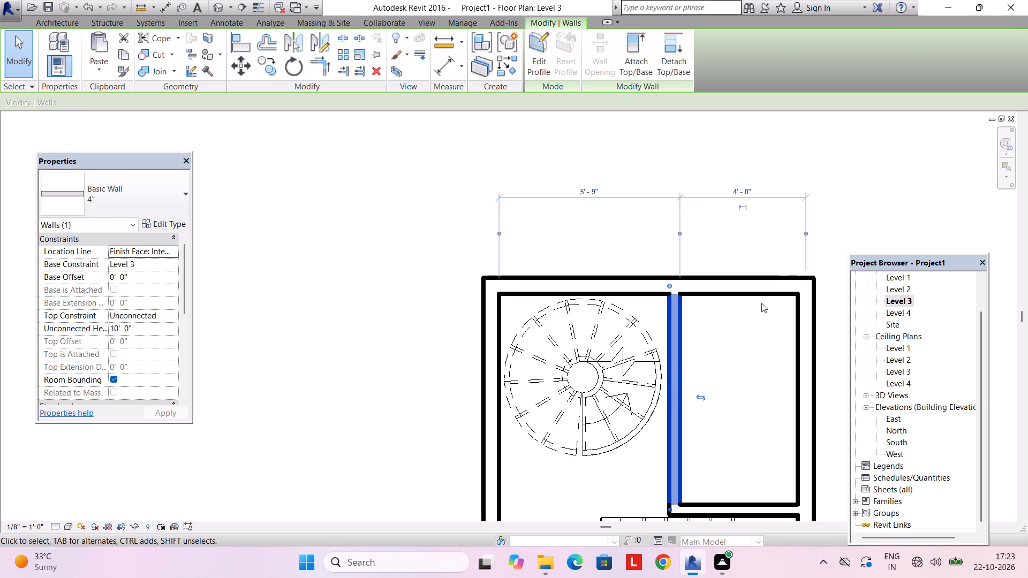
# Check the small back room's depth between the back wall and its front partition, then review the Level 3 plan.
pyautogui.click(802, 450)
pyautogui.moveTo(715, 412); pyautogui.dragTo(699, 348, button='middle')
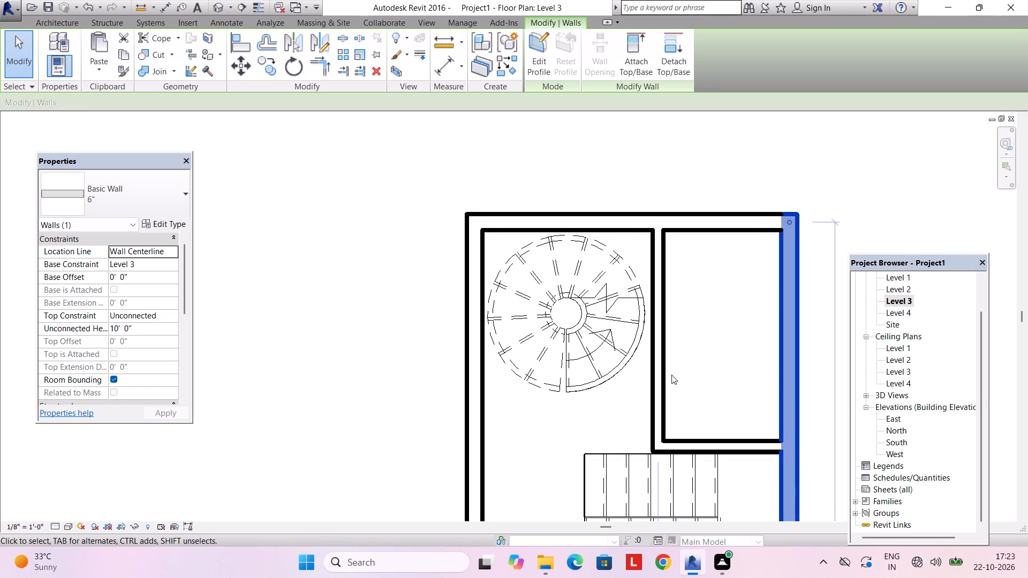
pyautogui.click(652, 393)
pyautogui.click(735, 445)
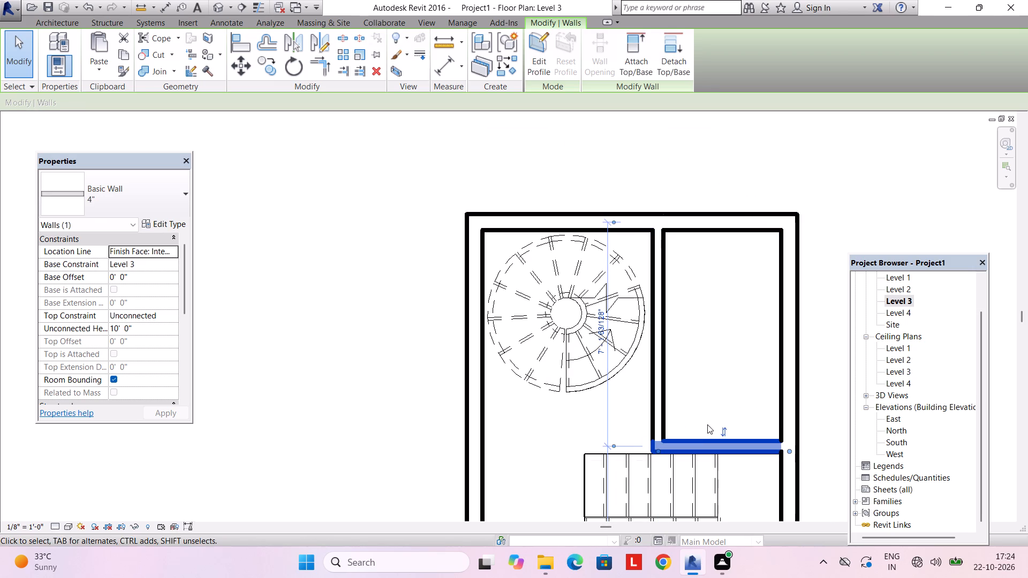
pyautogui.click(615, 445)
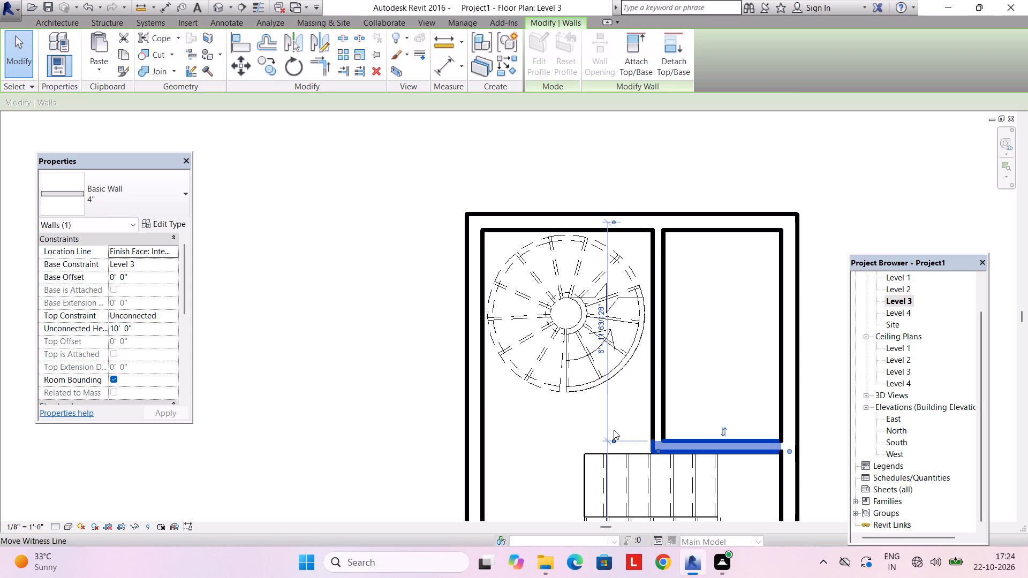
pyautogui.click(615, 219)
pyautogui.press('Escape')
pyautogui.scroll(-1, 661, 338)
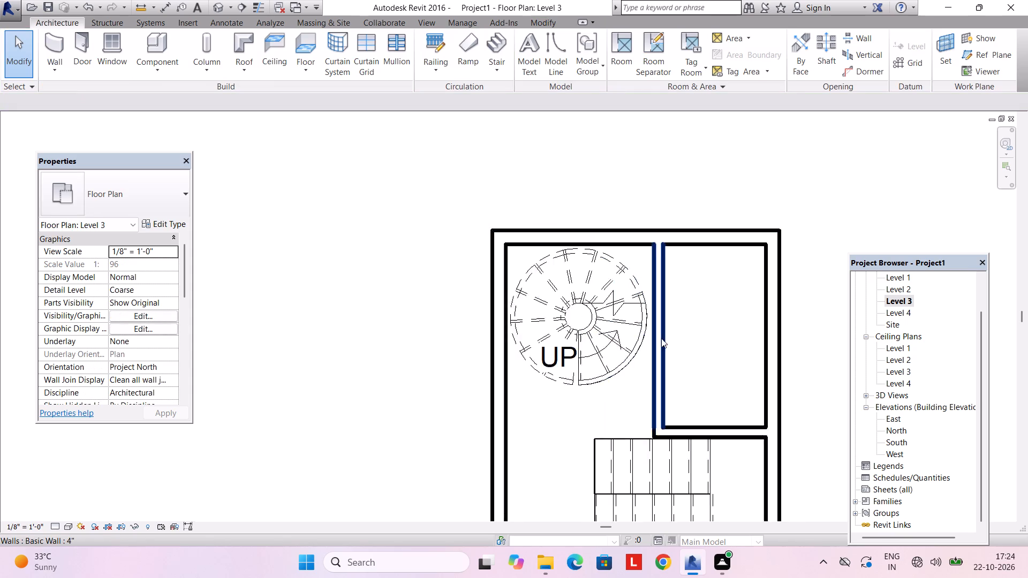
pyautogui.scroll(-2, 661, 338)
pyautogui.moveTo(662, 345); pyautogui.dragTo(626, 330, button='middle')
pyautogui.scroll(-2, 636, 366)
pyautogui.moveTo(636, 369); pyautogui.dragTo(614, 310, button='middle')
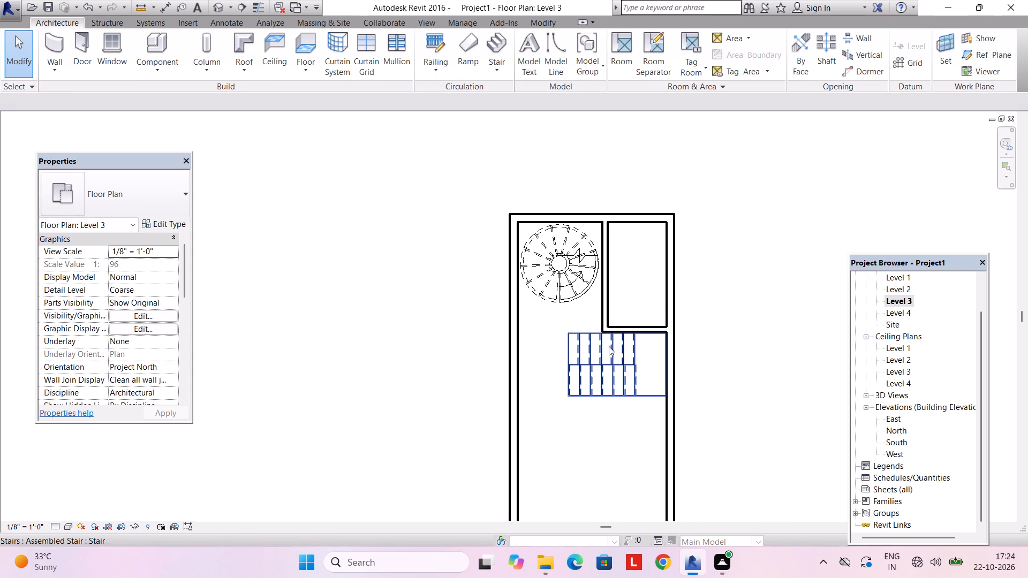
pyautogui.moveTo(591, 360); pyautogui.dragTo(587, 302, button='middle')
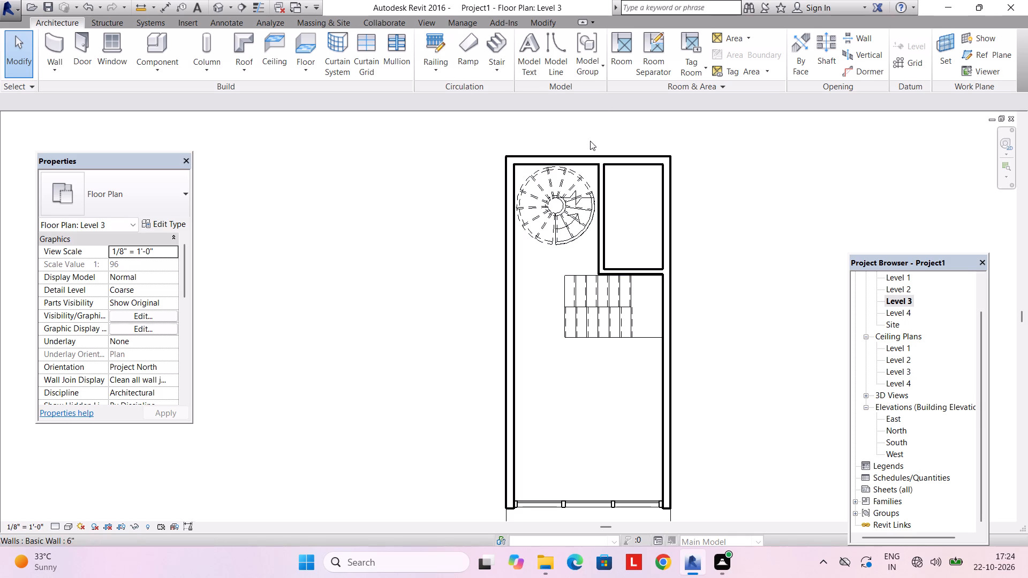
# Examine the spiral stair and its railings in the 3D view, from the Level 3 floor up through the roof slab.
pyautogui.click(425, 22)
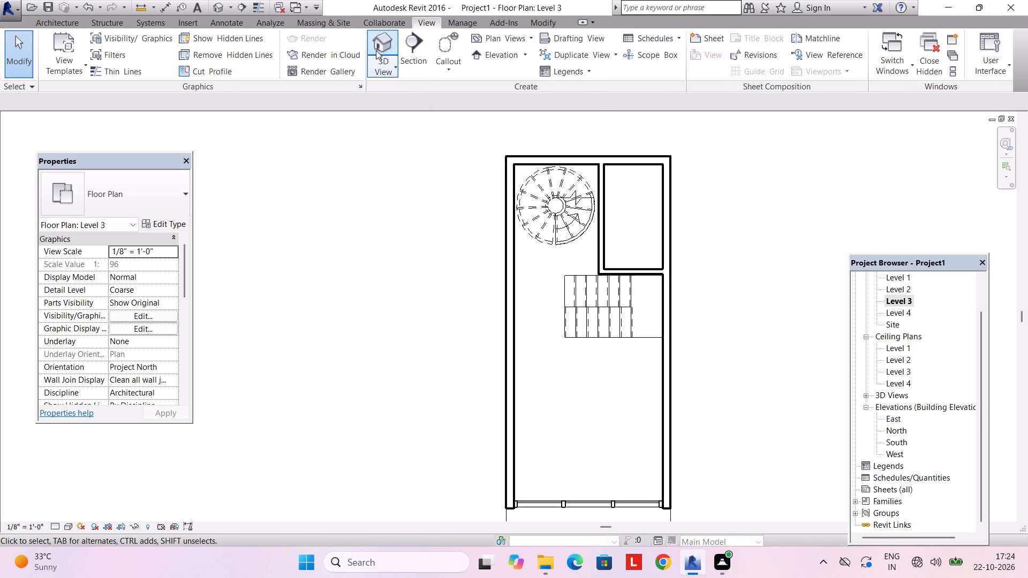
pyautogui.click(378, 49)
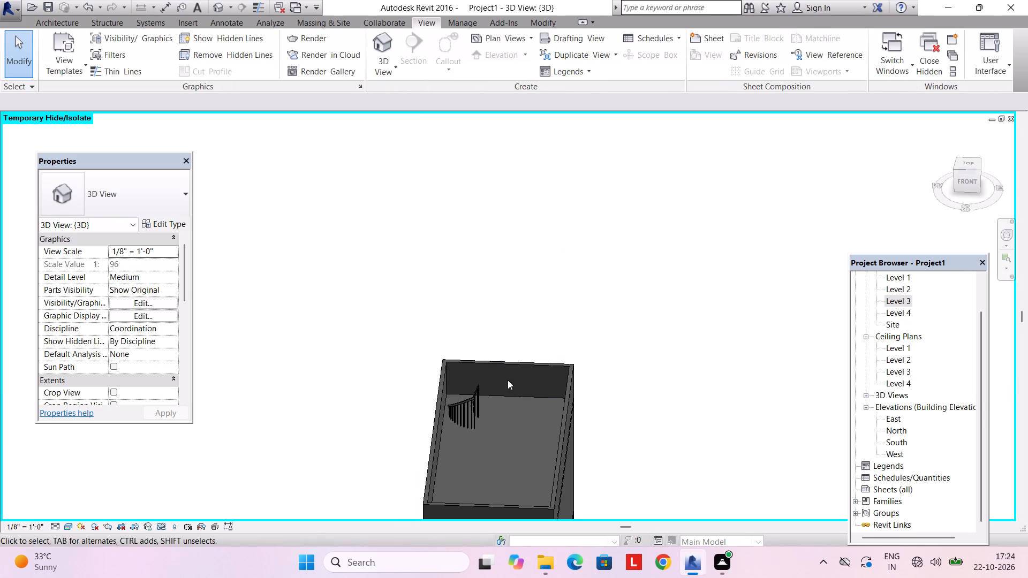
pyautogui.keyDown('shift'); pyautogui.moveTo(509, 382); pyautogui.dragTo(449, 529, button='middle'); pyautogui.keyUp('shift')
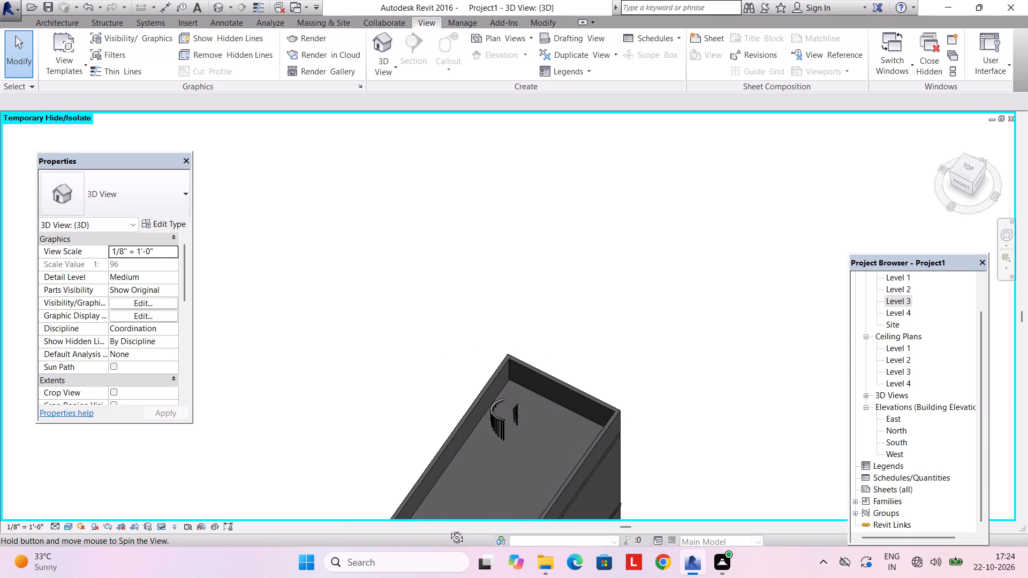
pyautogui.keyDown('shift'); pyautogui.moveTo(449, 529); pyautogui.dragTo(517, 264, button='middle'); pyautogui.keyUp('shift')
pyautogui.moveTo(502, 433); pyautogui.dragTo(498, 364, button='middle')
pyautogui.scroll(2, 498, 502)
pyautogui.moveTo(494, 458); pyautogui.dragTo(492, 302, button='middle')
pyautogui.keyDown('shift'); pyautogui.moveTo(492, 375); pyautogui.dragTo(507, 477, button='middle'); pyautogui.keyUp('shift')
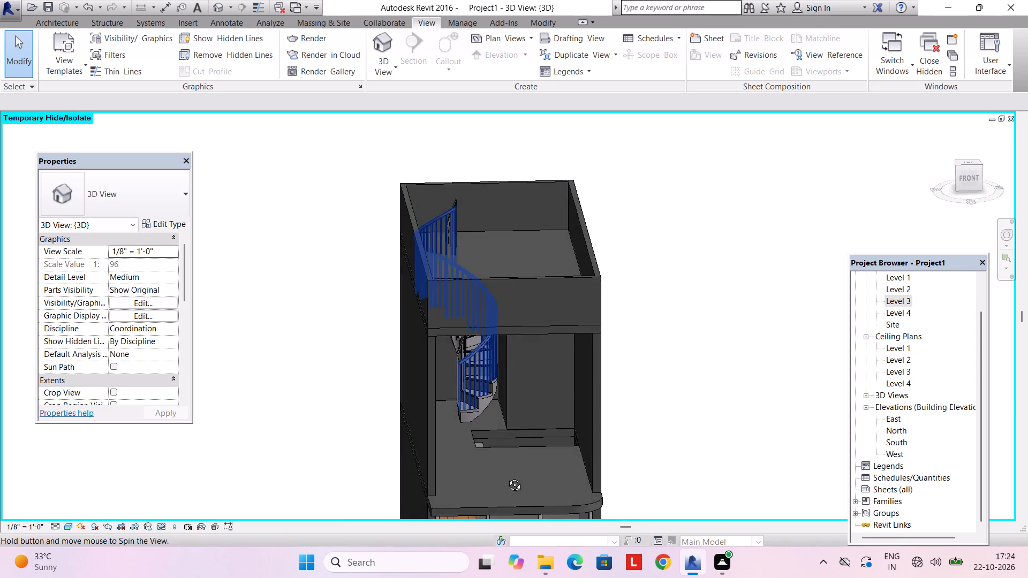
pyautogui.keyDown('shift'); pyautogui.moveTo(507, 477); pyautogui.dragTo(504, 484, button='middle'); pyautogui.keyUp('shift')
pyautogui.moveTo(456, 367); pyautogui.dragTo(447, 330, button='middle')
pyautogui.scroll(5, 460, 384)
pyautogui.moveTo(480, 400); pyautogui.dragTo(501, 444, button='middle')
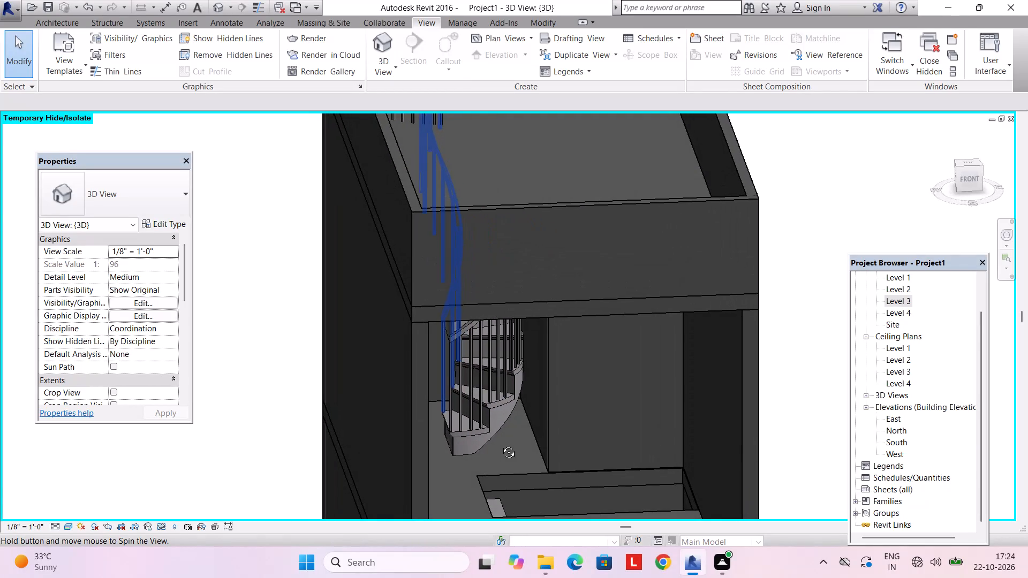
pyautogui.moveTo(501, 444); pyautogui.dragTo(494, 432, button='middle')
pyautogui.click(458, 324)
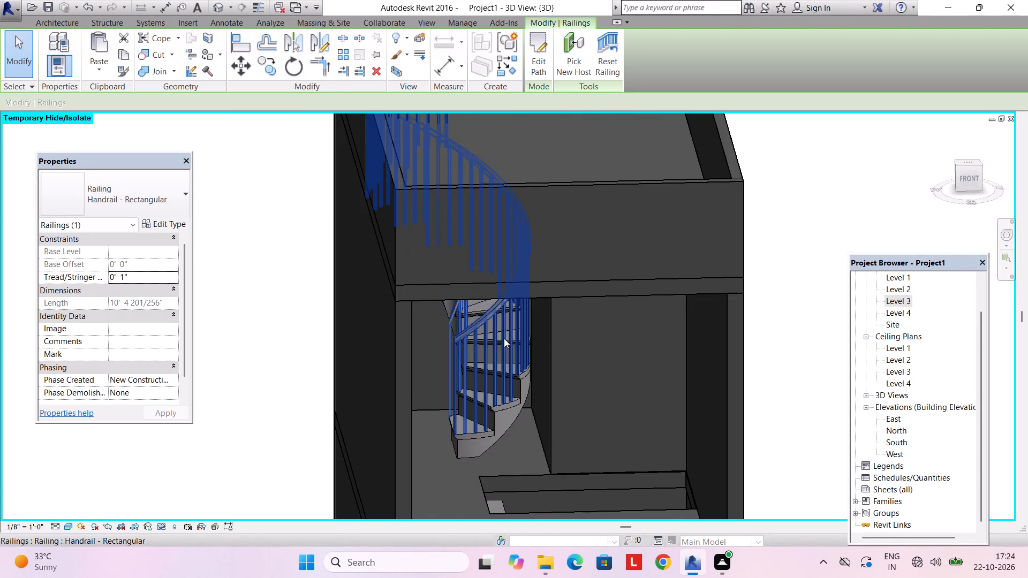
pyautogui.press('Escape')
pyautogui.click(499, 313)
pyautogui.press('Escape')
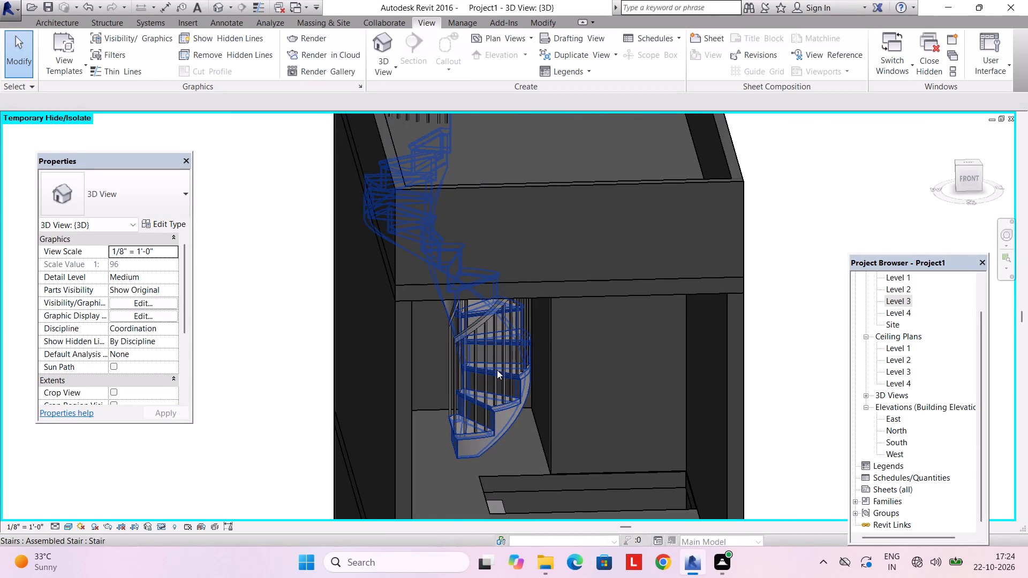
pyautogui.press('Escape')
pyautogui.scroll(-4, 846, 338)
pyautogui.moveTo(791, 361); pyautogui.dragTo(728, 356, button='middle')
pyautogui.keyDown('shift'); pyautogui.moveTo(721, 358); pyautogui.dragTo(715, 374, button='middle'); pyautogui.keyUp('shift')
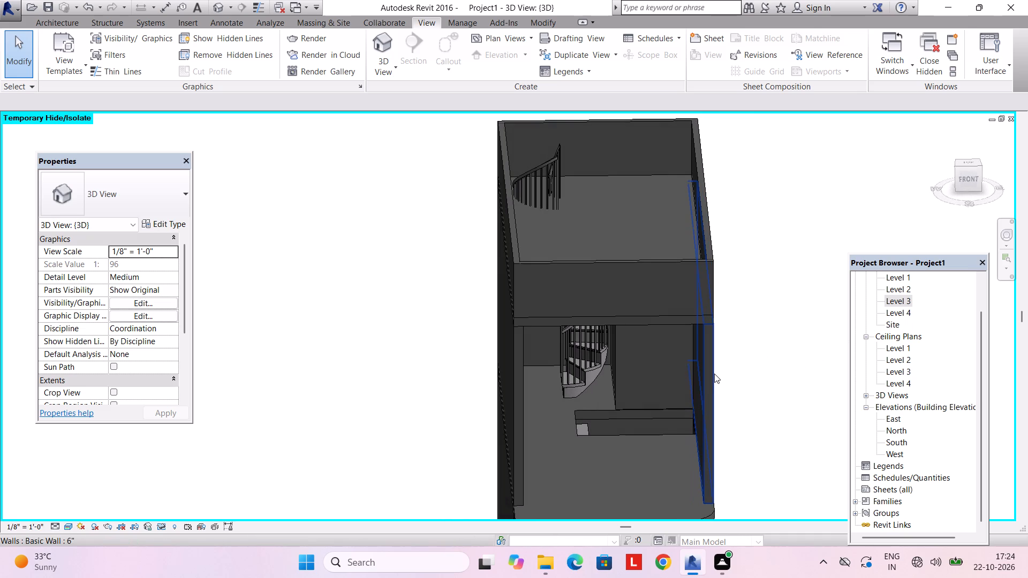
pyautogui.scroll(-4, 712, 367)
pyautogui.keyDown('shift'); pyautogui.moveTo(712, 367); pyautogui.dragTo(689, 283, button='middle'); pyautogui.keyUp('shift')
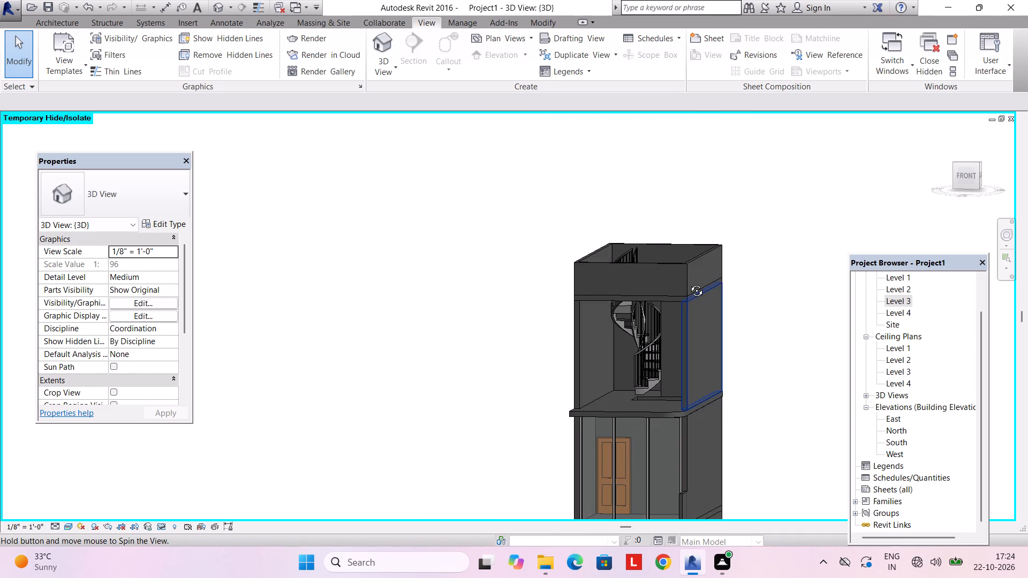
pyautogui.keyDown('shift'); pyautogui.moveTo(689, 283); pyautogui.dragTo(694, 315, button='middle'); pyautogui.keyUp('shift')
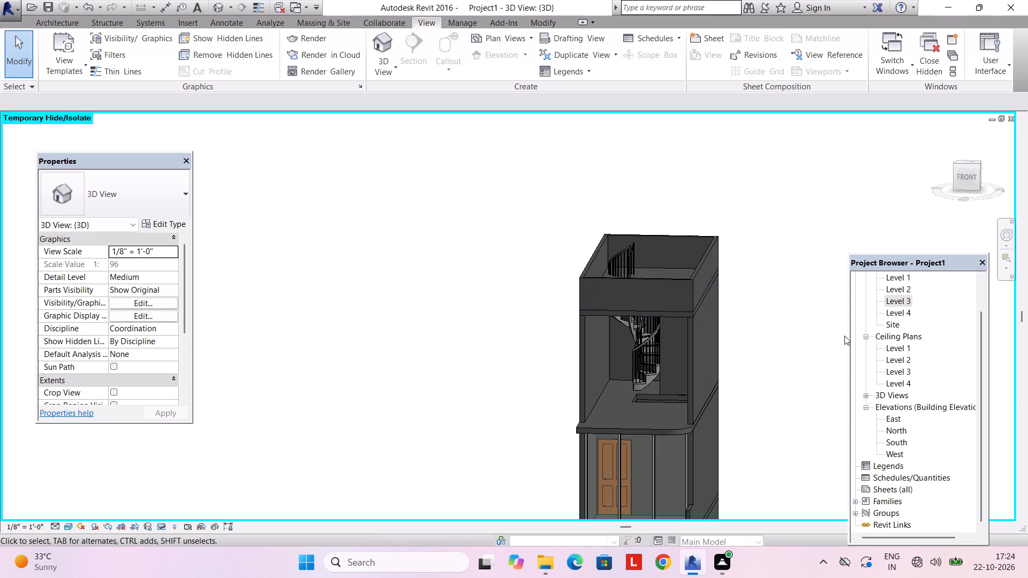
# Open the Level 2 floor plan and examine the stair and back room layout.
pyautogui.doubleClick(889, 290)
pyautogui.scroll(-5, 706, 307)
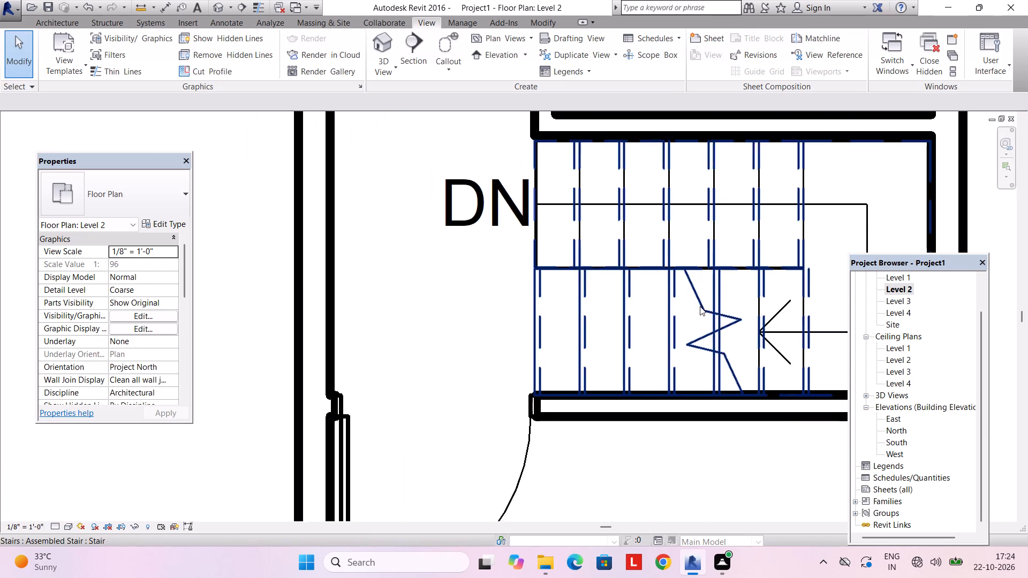
pyautogui.scroll(-8, 700, 306)
pyautogui.moveTo(665, 276); pyautogui.dragTo(653, 348, button='middle')
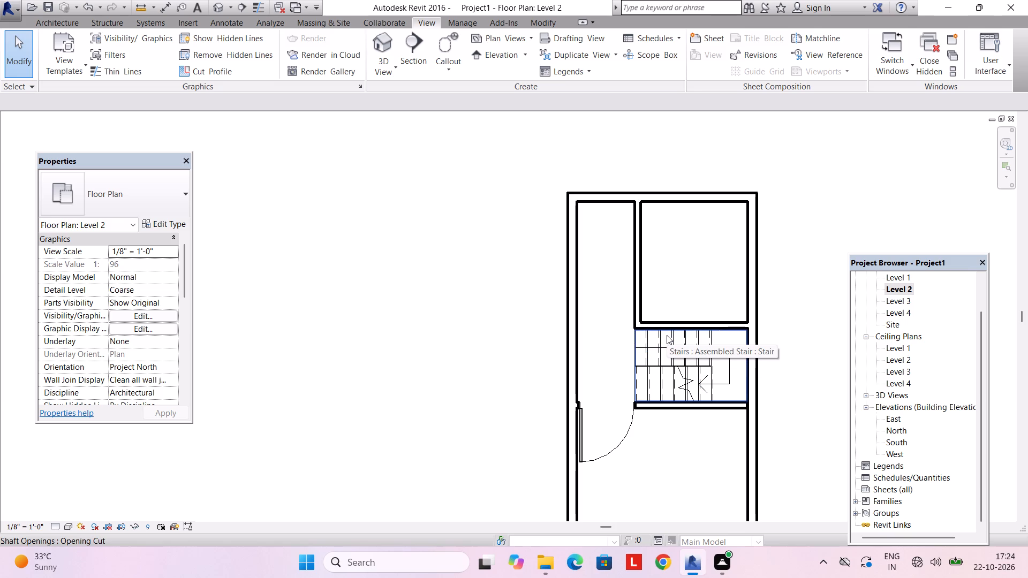
pyautogui.scroll(-2, 667, 335)
pyautogui.moveTo(666, 335); pyautogui.dragTo(629, 300, button='middle')
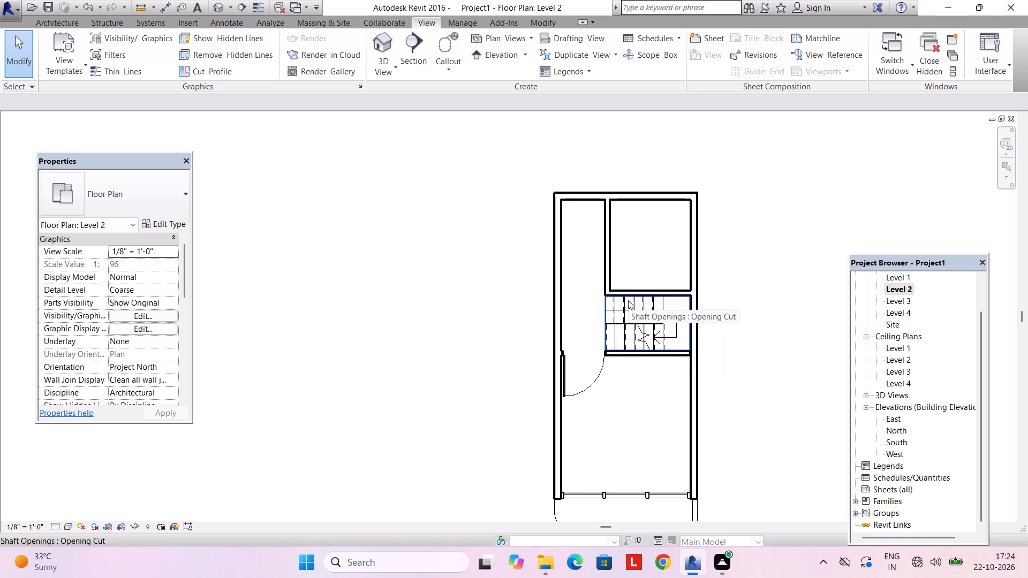
# Open the Level 3 floor plan.
pyautogui.doubleClick(883, 303)
pyautogui.click(388, 65)
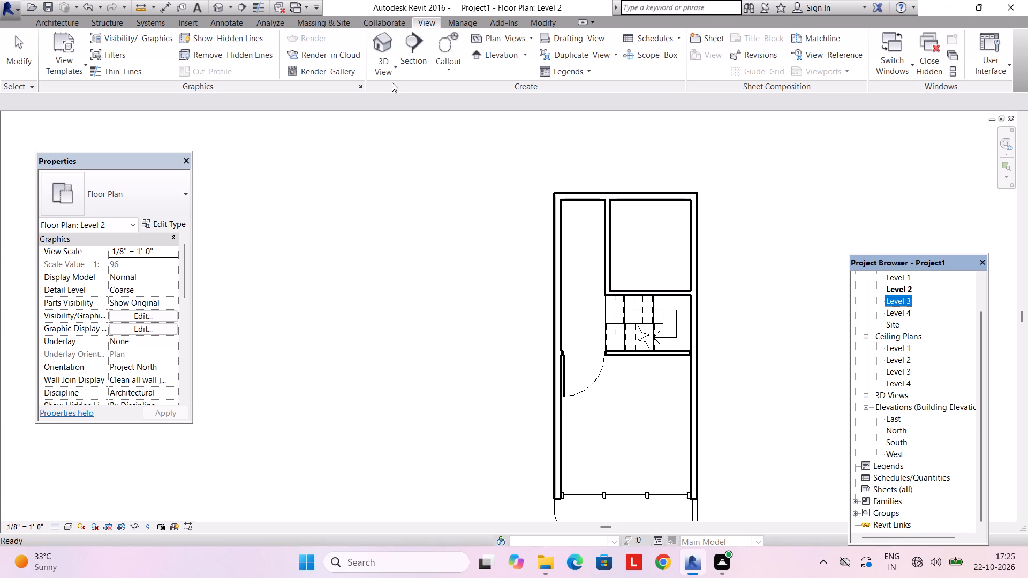
pyautogui.click(388, 74)
pyautogui.click(387, 69)
pyautogui.press('Escape')
pyautogui.press('Escape')
pyautogui.press('Escape')
pyautogui.doubleClick(894, 298)
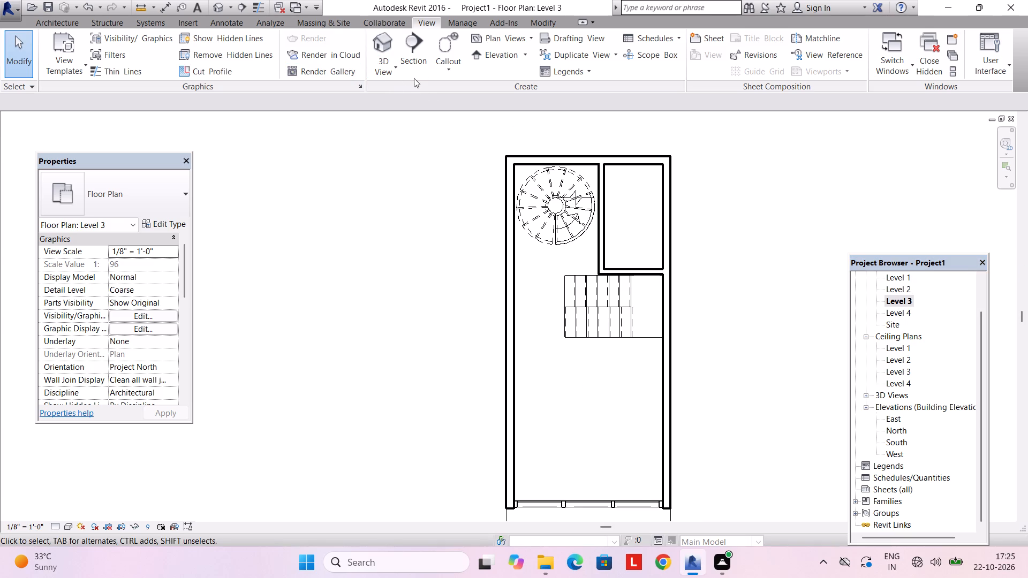
# Open the 3D view and examine the spiral stair between the Level 3 floor and the roof terrace.
pyautogui.click(395, 73)
pyautogui.click(398, 85)
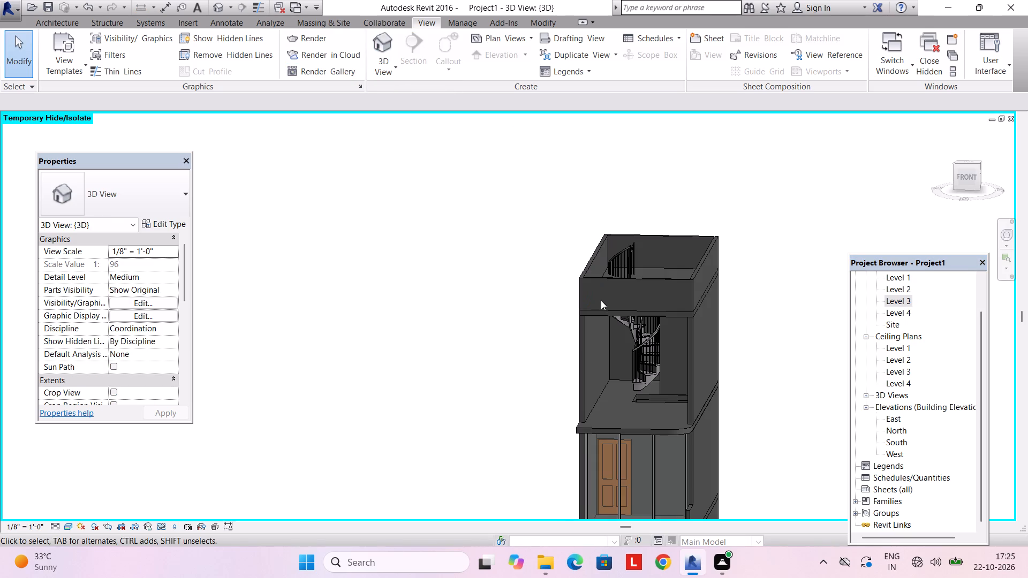
pyautogui.keyDown('shift'); pyautogui.moveTo(601, 300); pyautogui.dragTo(672, 388, button='middle'); pyautogui.keyUp('shift')
pyautogui.scroll(3, 645, 340)
pyautogui.keyDown('shift'); pyautogui.moveTo(642, 329); pyautogui.dragTo(619, 369, button='middle'); pyautogui.keyUp('shift')
pyautogui.keyDown('shift'); pyautogui.moveTo(621, 363); pyautogui.dragTo(594, 302, button='middle'); pyautogui.keyUp('shift')
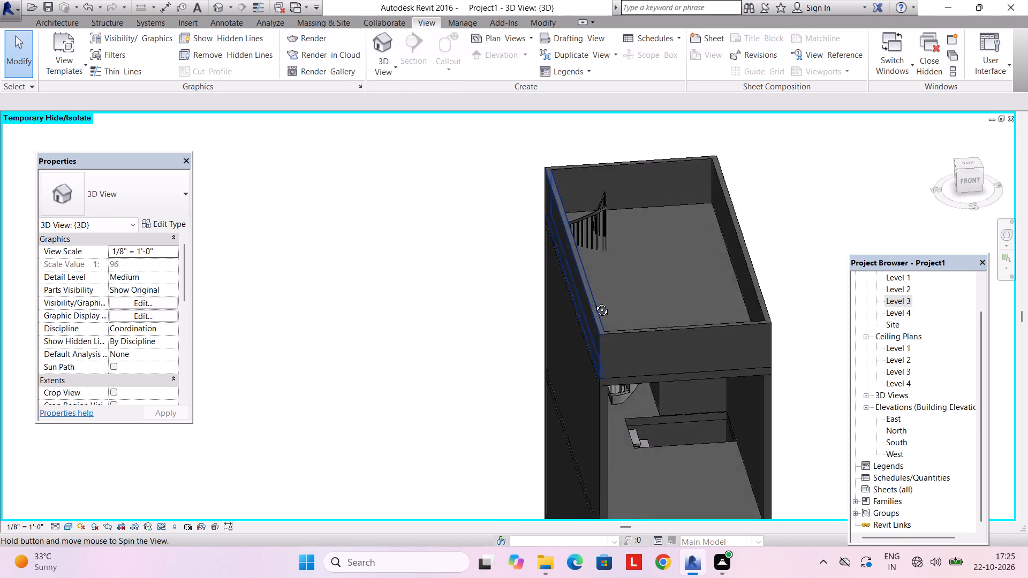
pyautogui.keyDown('shift'); pyautogui.moveTo(594, 302); pyautogui.dragTo(587, 253, button='middle'); pyautogui.keyUp('shift')
pyautogui.scroll(-2, 866, 224)
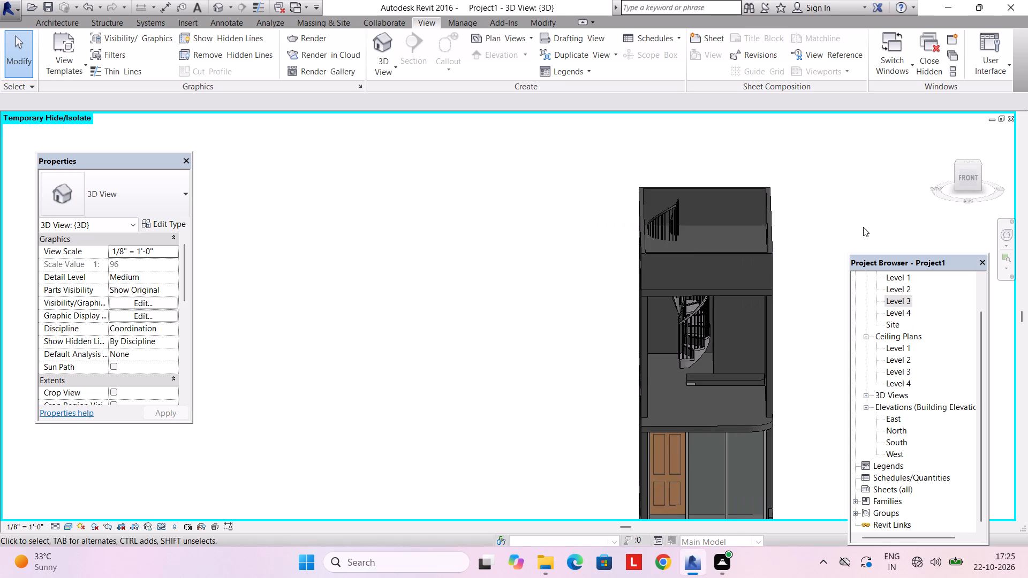
pyautogui.moveTo(863, 227); pyautogui.dragTo(856, 206, button='middle')
# Orient the 3D view to the Level 3 floor plan.
pyautogui.rightClick(969, 171)
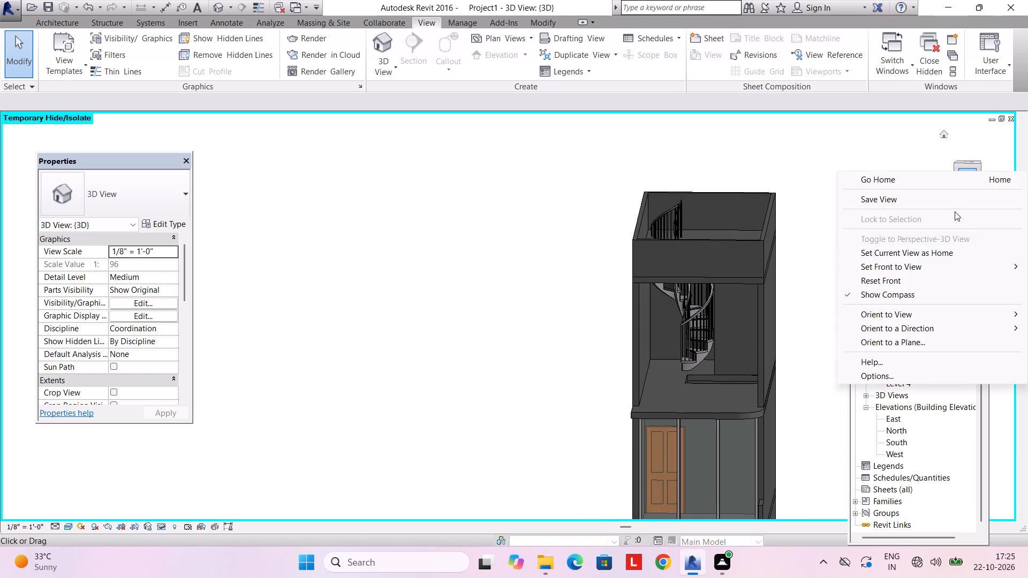
pyautogui.click(917, 311)
pyautogui.click(814, 313)
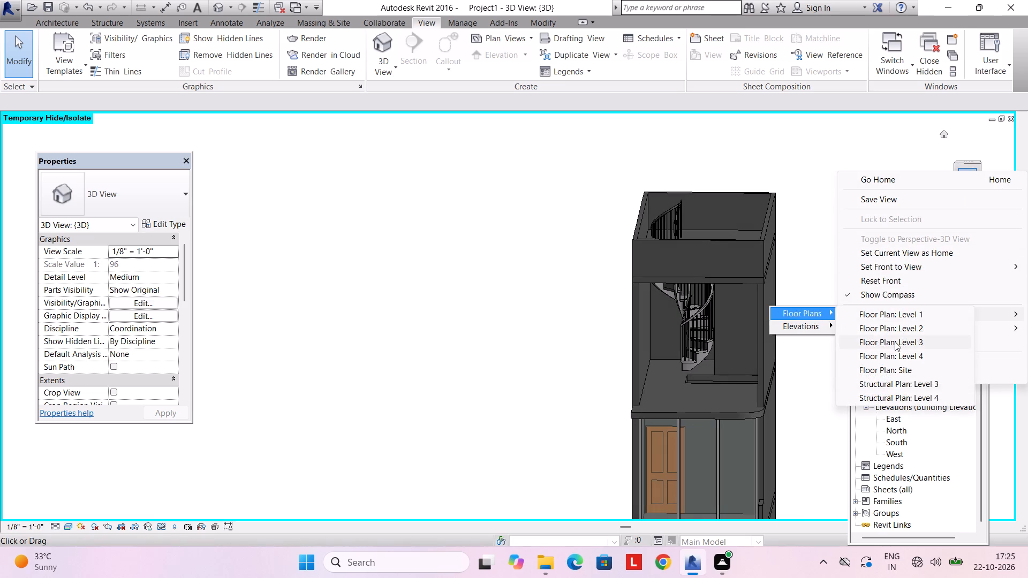
pyautogui.click(895, 341)
# Examine the spiral stair's treads, railings and clearance to the surrounding walls in the sectioned Level 3 view.
pyautogui.keyDown('shift'); pyautogui.moveTo(602, 324); pyautogui.dragTo(591, 147, button='middle'); pyautogui.keyUp('shift')
pyautogui.moveTo(531, 218); pyautogui.dragTo(539, 147, button='middle')
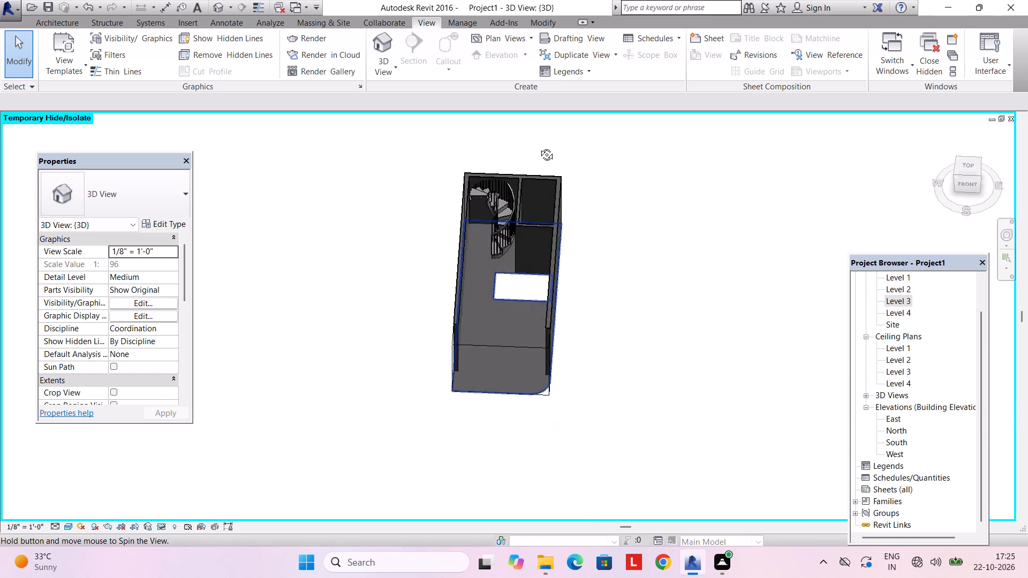
pyautogui.moveTo(539, 147); pyautogui.dragTo(542, 142, button='middle')
pyautogui.scroll(6, 511, 212)
pyautogui.keyDown('shift'); pyautogui.moveTo(509, 215); pyautogui.dragTo(563, 269, button='middle'); pyautogui.keyUp('shift')
pyautogui.scroll(4, 487, 295)
pyautogui.moveTo(453, 297); pyautogui.dragTo(482, 301, button='middle')
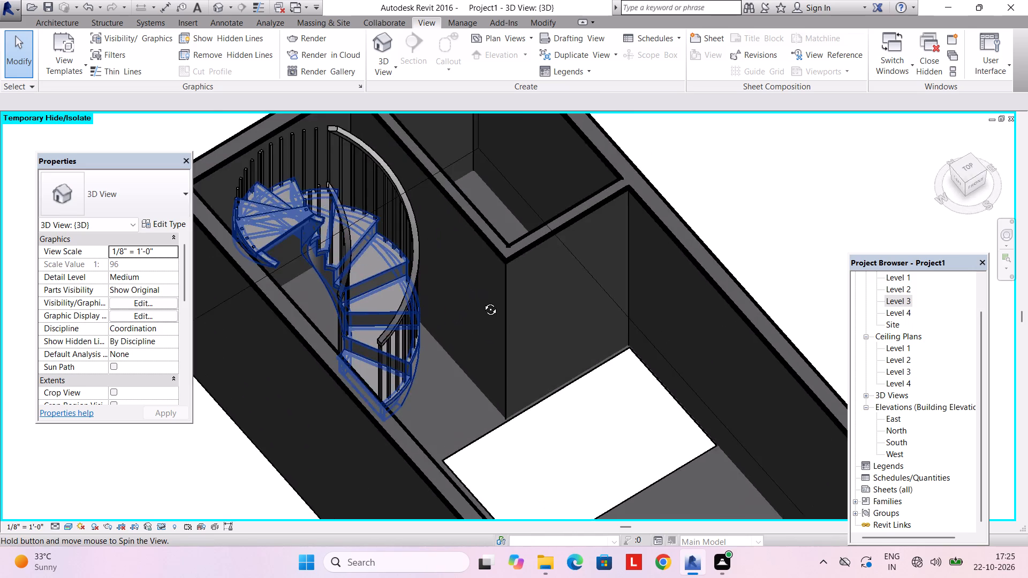
pyautogui.moveTo(482, 301); pyautogui.dragTo(503, 336, button='middle')
pyautogui.scroll(3, 425, 387)
pyautogui.keyDown('shift'); pyautogui.moveTo(425, 384); pyautogui.dragTo(367, 277, button='middle'); pyautogui.keyUp('shift')
pyautogui.scroll(-3, 402, 223)
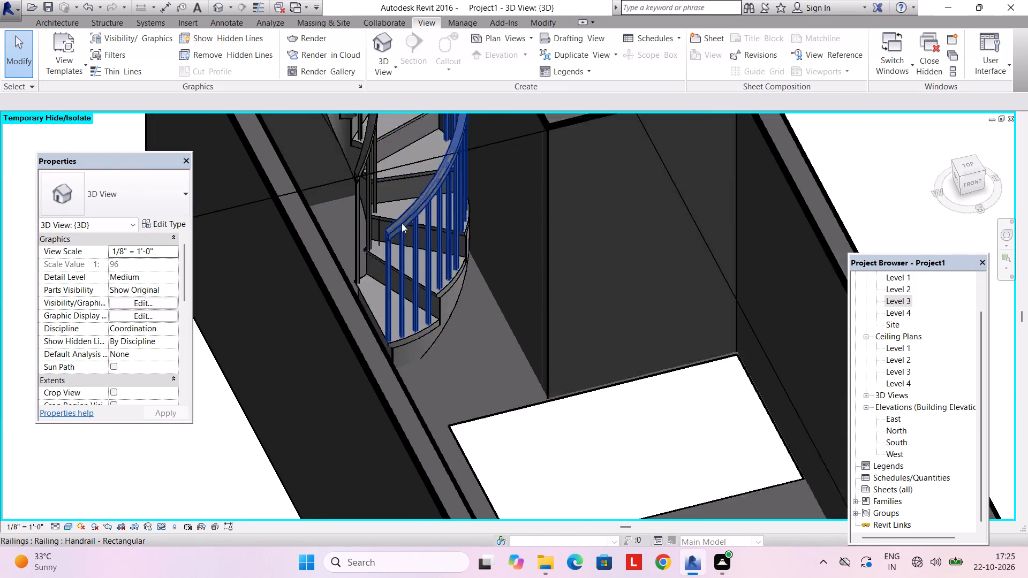
pyautogui.scroll(-2, 402, 223)
pyautogui.moveTo(440, 218); pyautogui.dragTo(443, 278, button='middle')
pyautogui.keyDown('shift'); pyautogui.moveTo(441, 273); pyautogui.dragTo(424, 238, button='middle'); pyautogui.keyUp('shift')
pyautogui.scroll(-4, 478, 189)
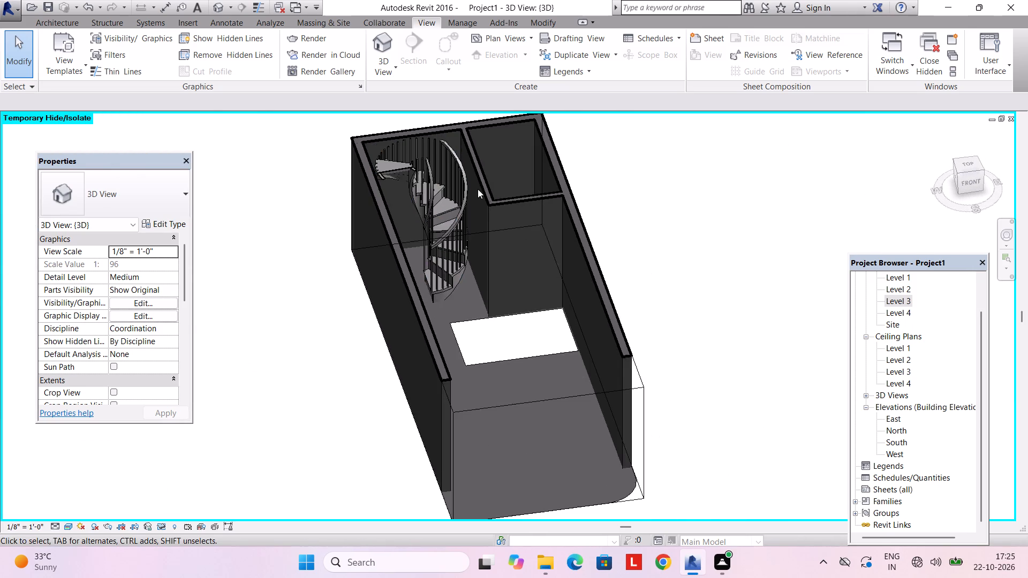
pyautogui.moveTo(478, 191); pyautogui.dragTo(465, 165, button='middle')
pyautogui.scroll(6, 464, 161)
pyautogui.moveTo(462, 161); pyautogui.dragTo(491, 245, button='middle')
# Review the spiral stair's type properties and calculation rules.
pyautogui.click(395, 300)
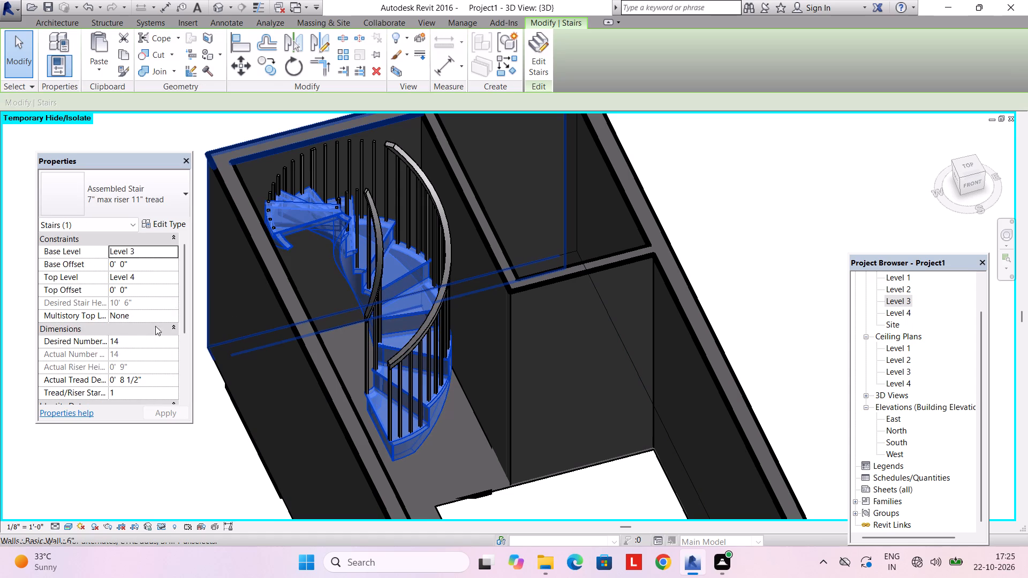
pyautogui.click(167, 225)
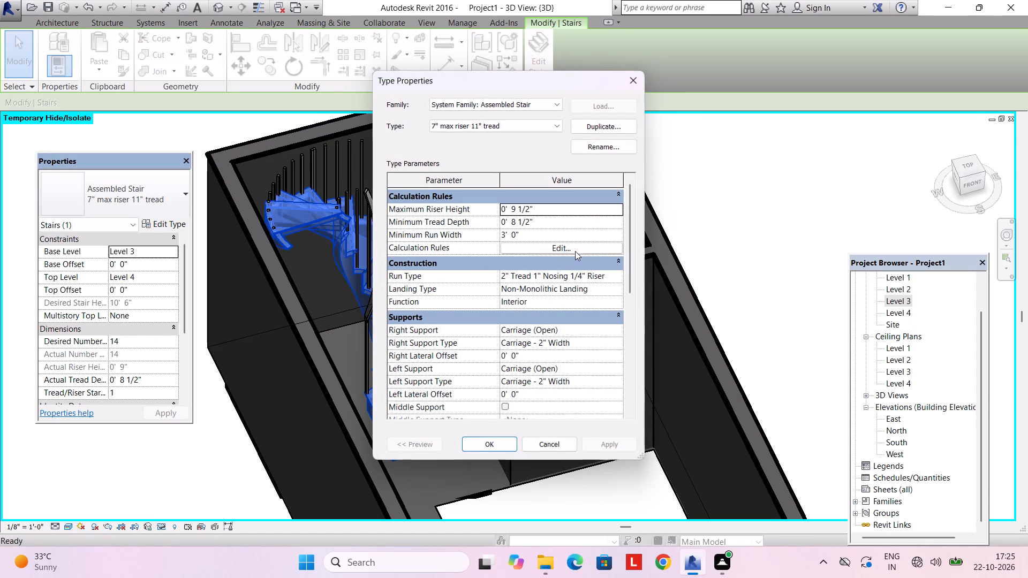
pyautogui.click(575, 251)
pyautogui.scroll(-4, 575, 249)
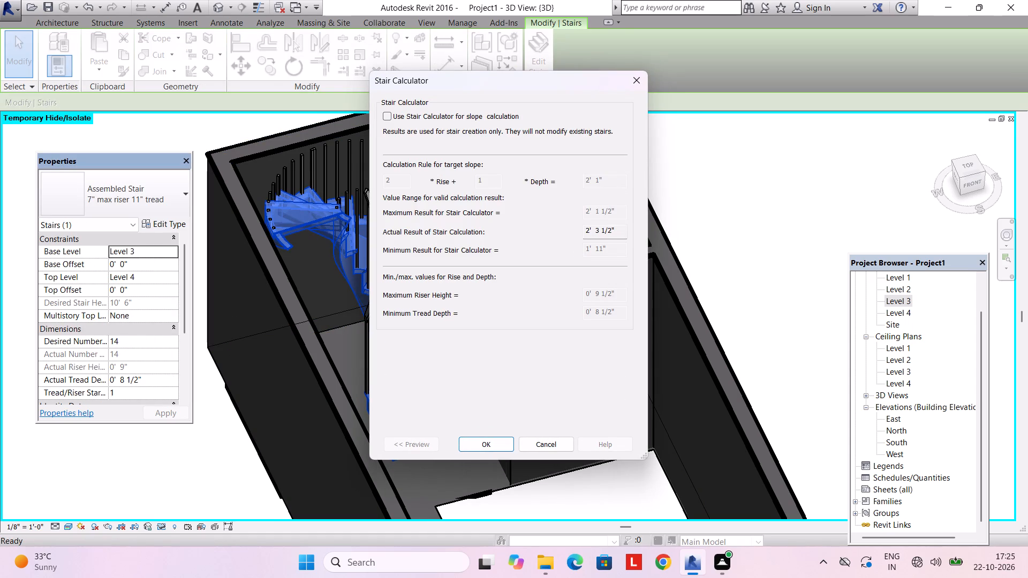
pyautogui.click(618, 232)
pyautogui.click(634, 84)
pyautogui.click(639, 75)
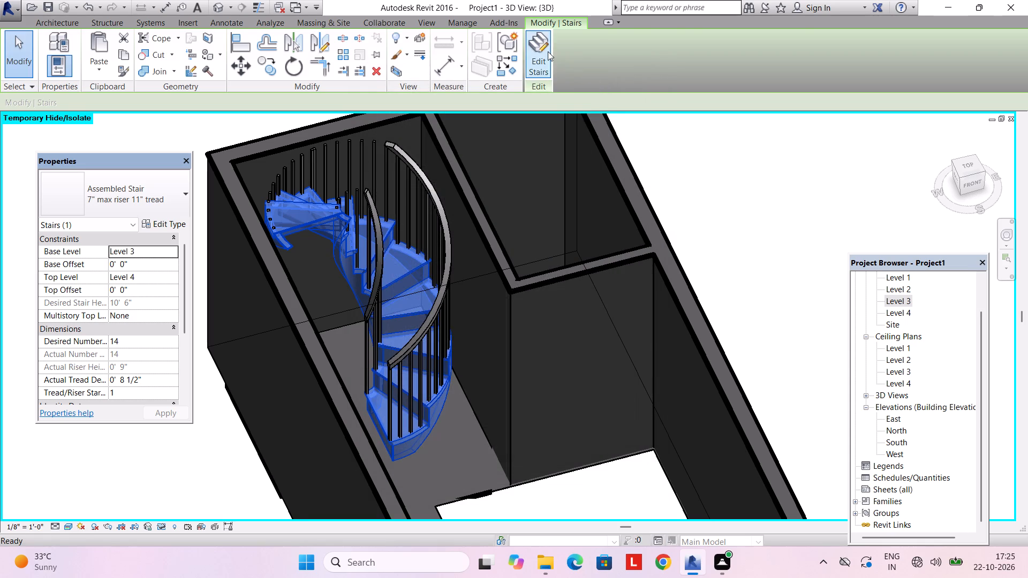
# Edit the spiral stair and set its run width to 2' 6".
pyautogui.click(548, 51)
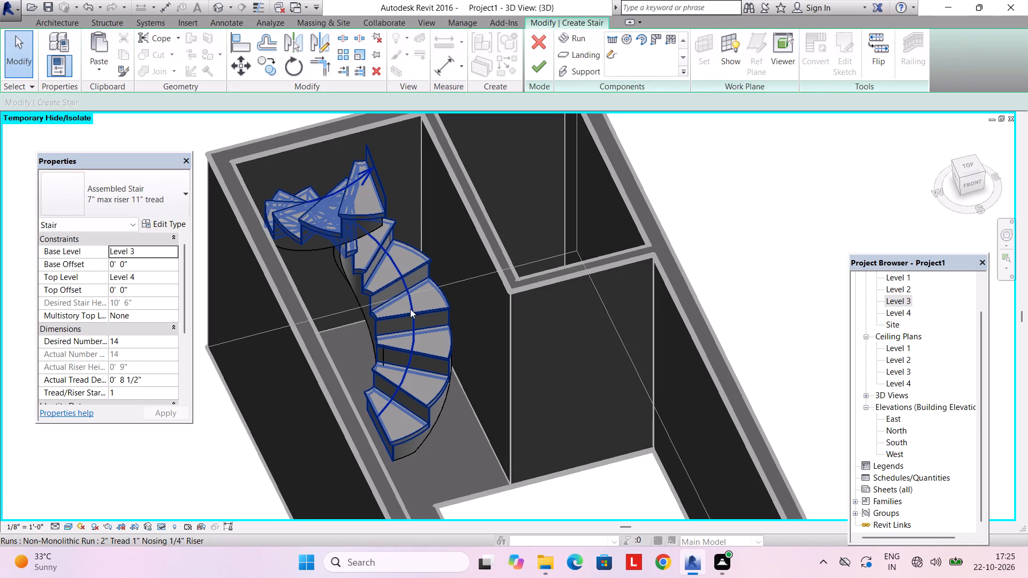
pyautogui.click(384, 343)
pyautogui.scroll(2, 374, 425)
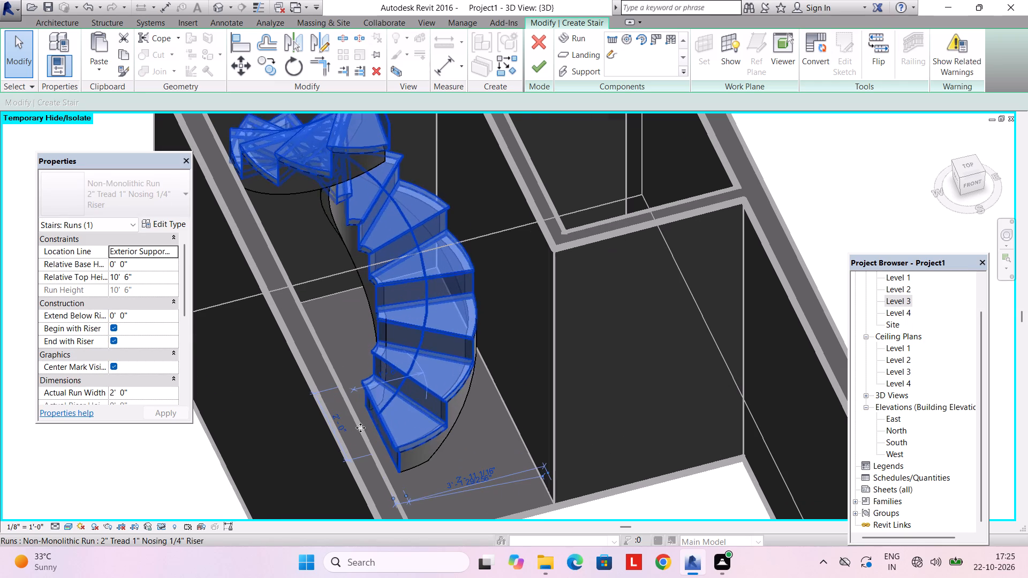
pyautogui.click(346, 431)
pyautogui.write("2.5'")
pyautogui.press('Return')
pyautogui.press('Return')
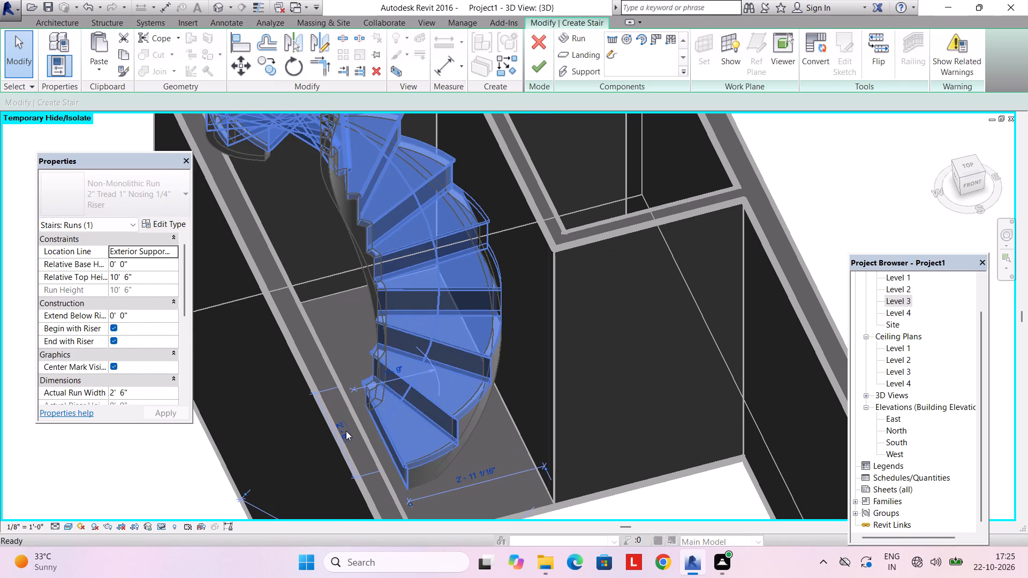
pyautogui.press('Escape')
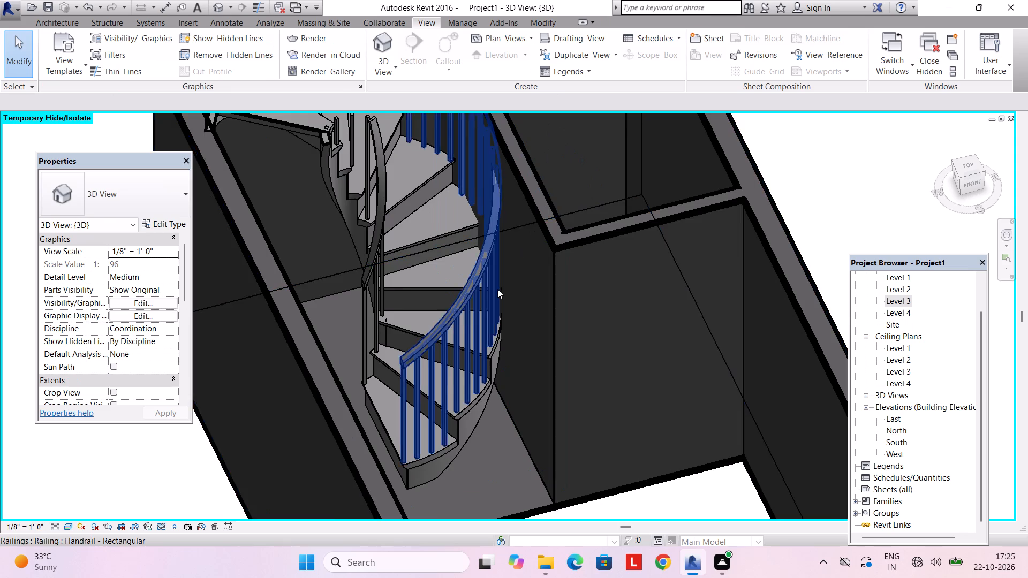
# Delete the outer railing of the spiral stair.
pyautogui.scroll(-3, 497, 289)
pyautogui.keyDown('shift'); pyautogui.moveTo(502, 288); pyautogui.dragTo(455, 311, button='middle'); pyautogui.keyUp('shift')
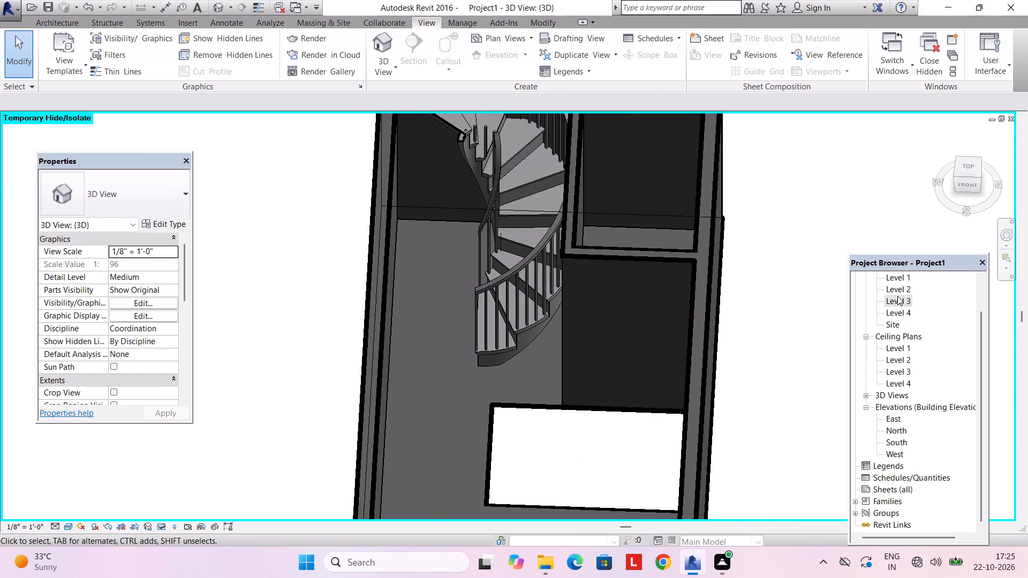
pyautogui.scroll(-4, 753, 280)
pyautogui.moveTo(681, 279); pyautogui.dragTo(681, 320, button='middle')
pyautogui.scroll(2, 657, 326)
pyautogui.click(612, 322)
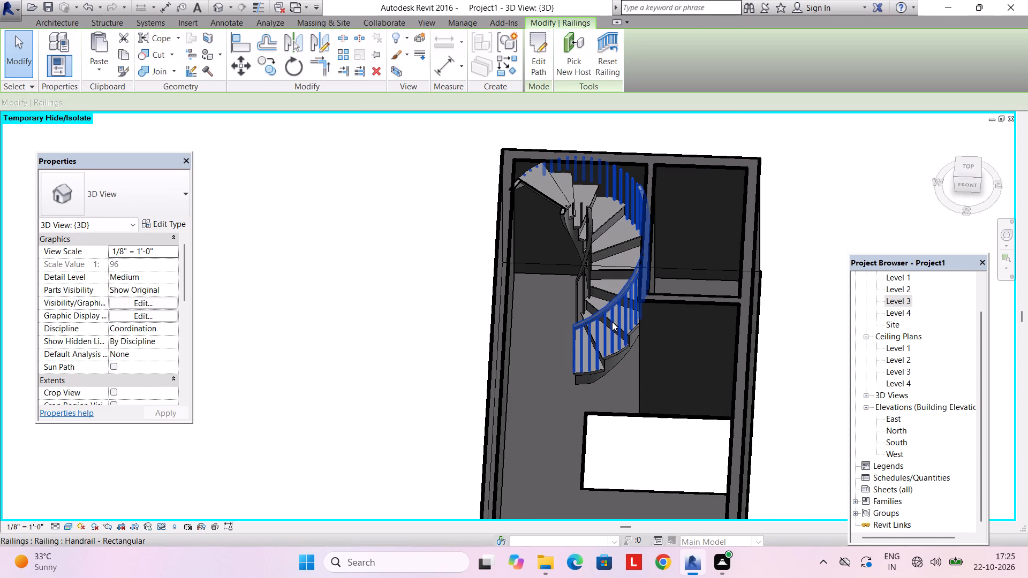
pyautogui.scroll(2, 602, 316)
pyautogui.click(624, 241)
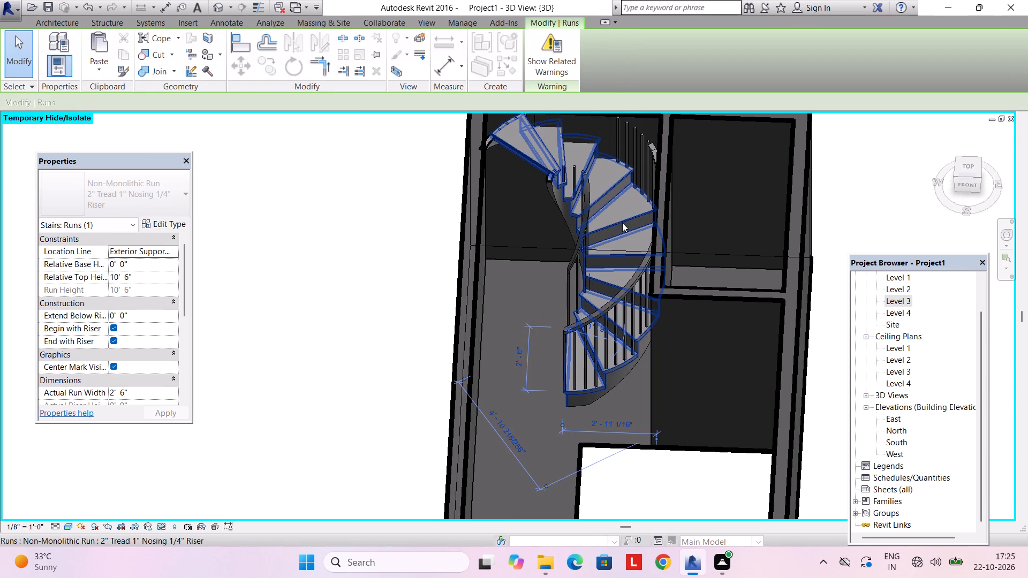
pyautogui.click(615, 202)
pyautogui.press('Escape')
pyautogui.press('Escape')
pyautogui.click(620, 293)
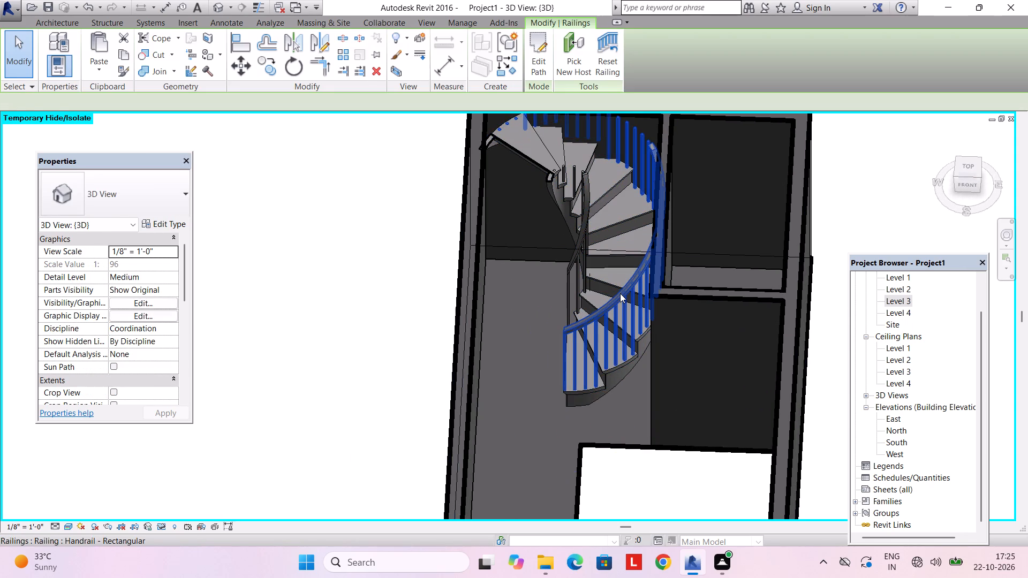
pyautogui.press('Delete')
pyautogui.scroll(-2, 625, 287)
pyautogui.keyDown('shift'); pyautogui.moveTo(622, 288); pyautogui.dragTo(652, 311, button='middle'); pyautogui.keyUp('shift')
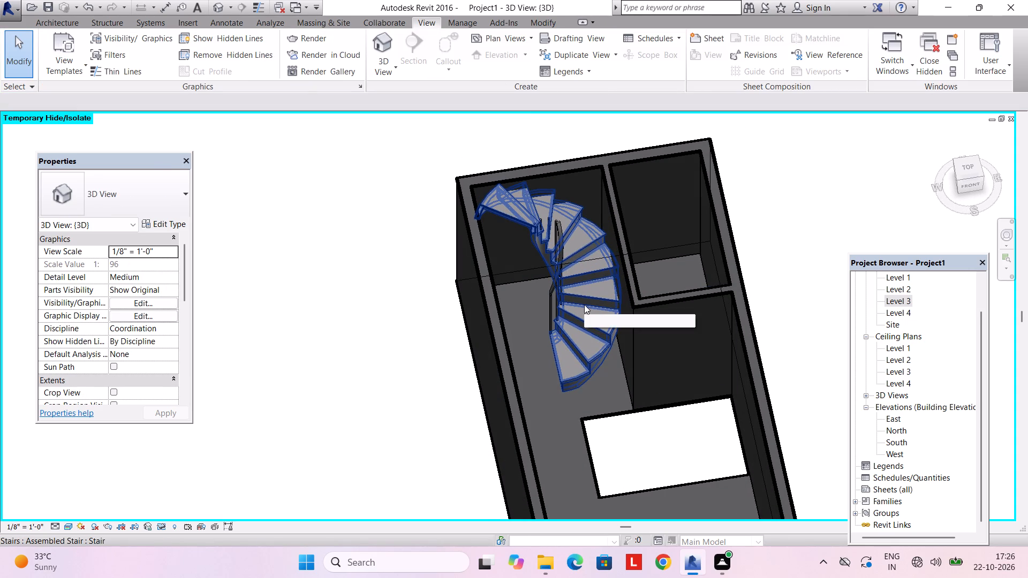
pyautogui.press('Left')
pyautogui.press('Left')
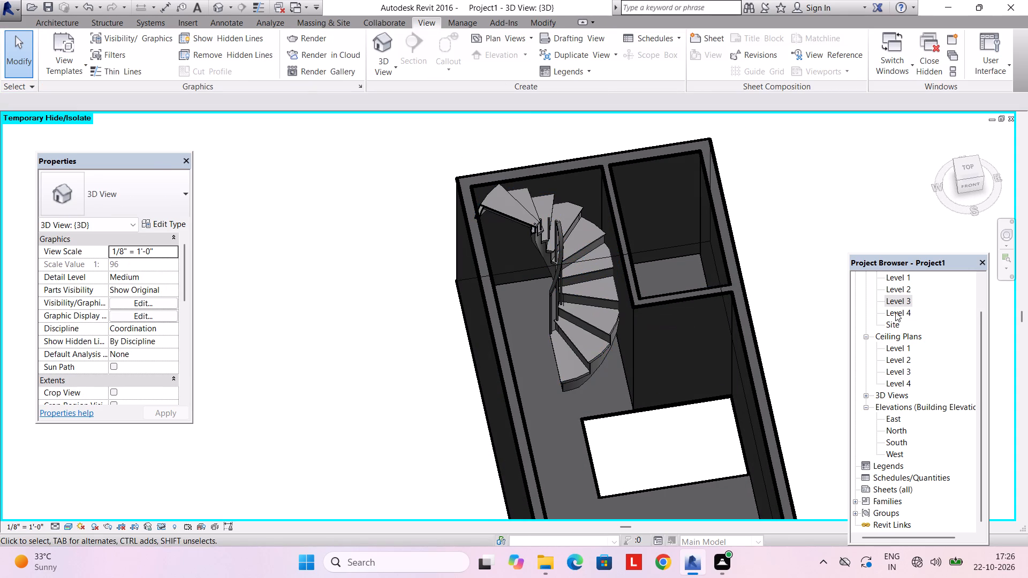
# Edit the spiral stair in the Level 3 floor plan and set its run width to 2' 0".
pyautogui.doubleClick(897, 303)
pyautogui.scroll(-2, 531, 267)
pyautogui.scroll(7, 534, 261)
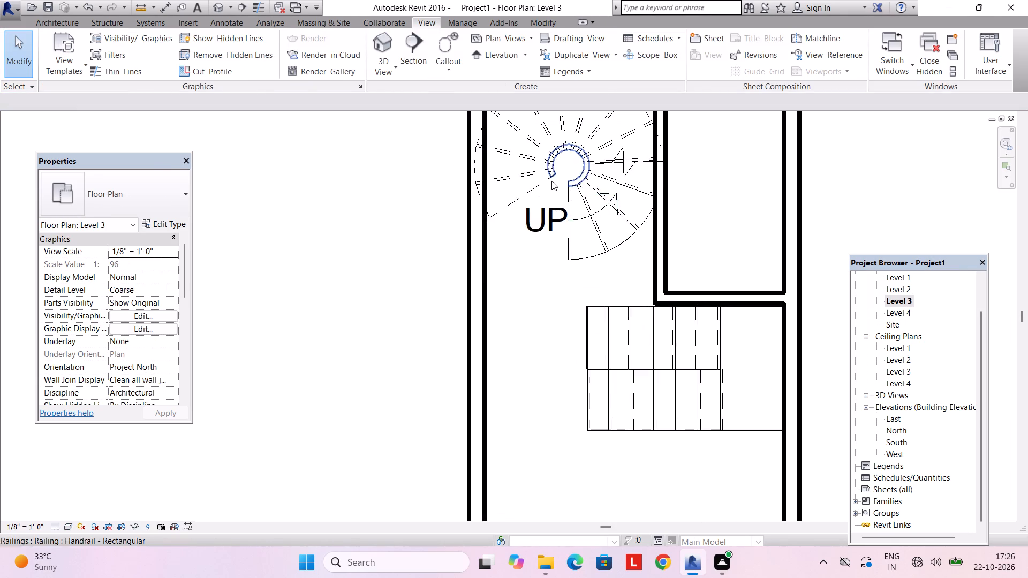
pyautogui.moveTo(551, 182); pyautogui.dragTo(540, 277, button='middle')
pyautogui.click(570, 239)
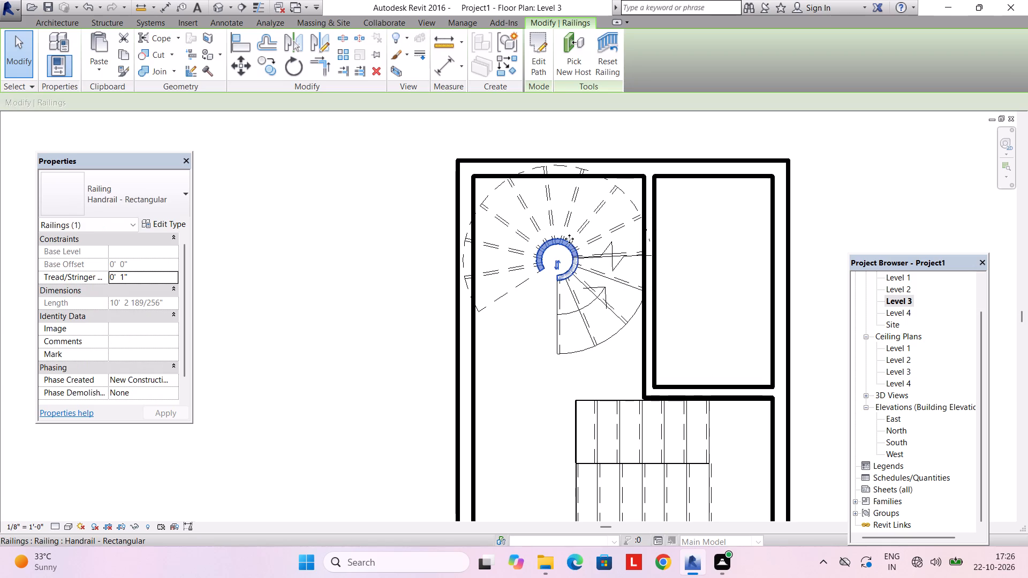
pyautogui.click(559, 211)
pyautogui.click(546, 56)
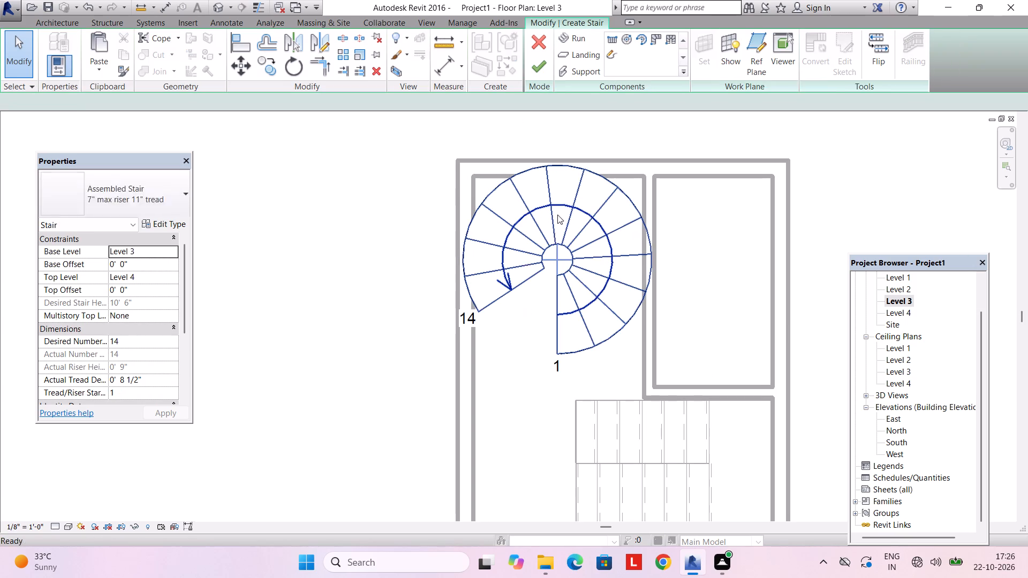
pyautogui.click(588, 229)
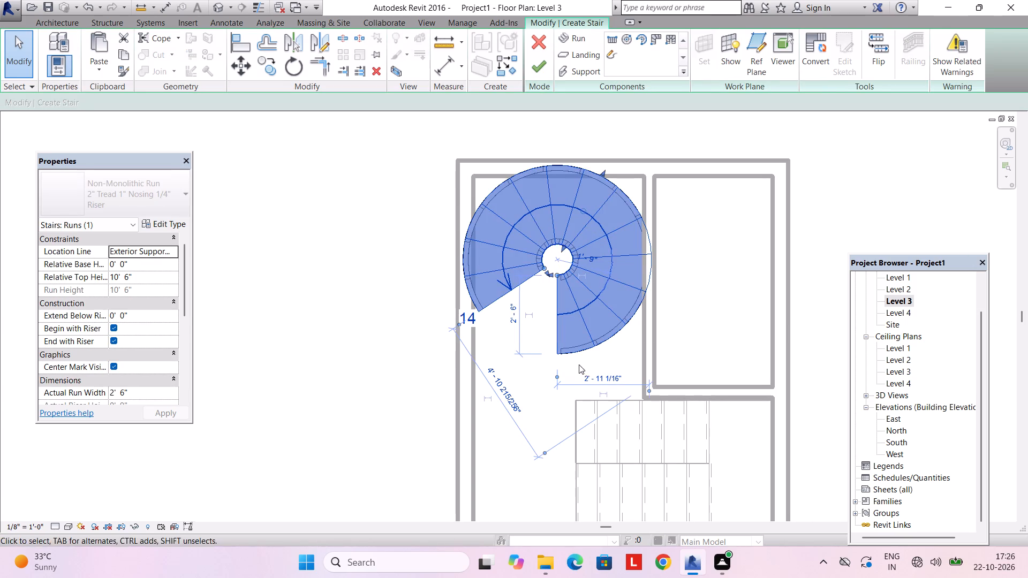
pyautogui.scroll(3, 568, 360)
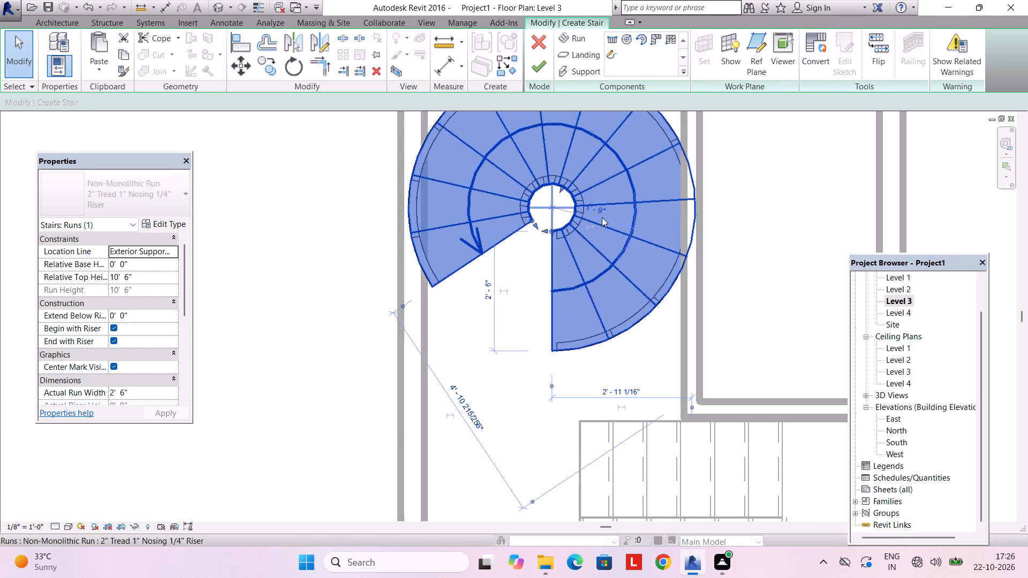
pyautogui.scroll(2, 597, 207)
pyautogui.scroll(-5, 594, 199)
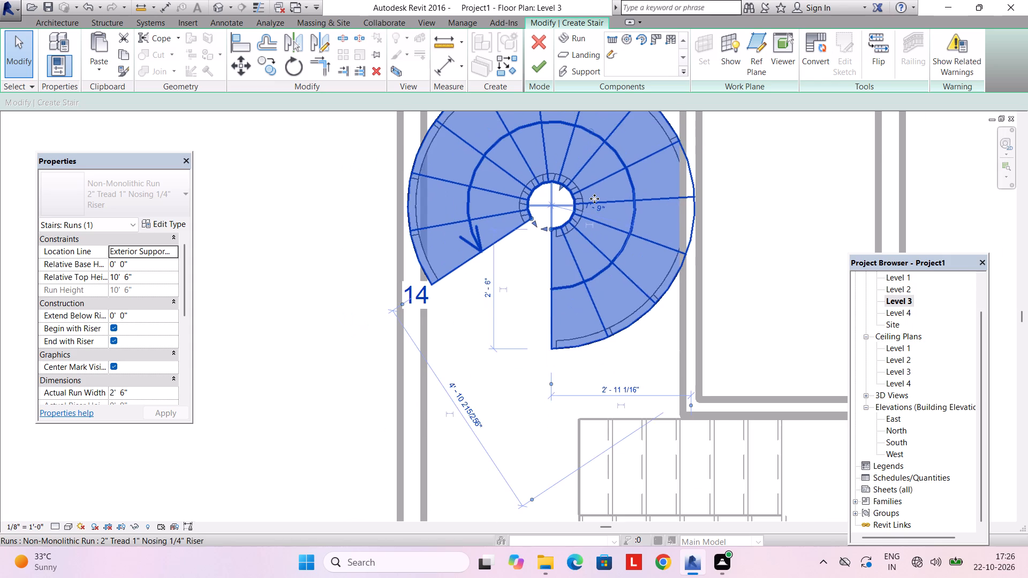
pyautogui.click(524, 267)
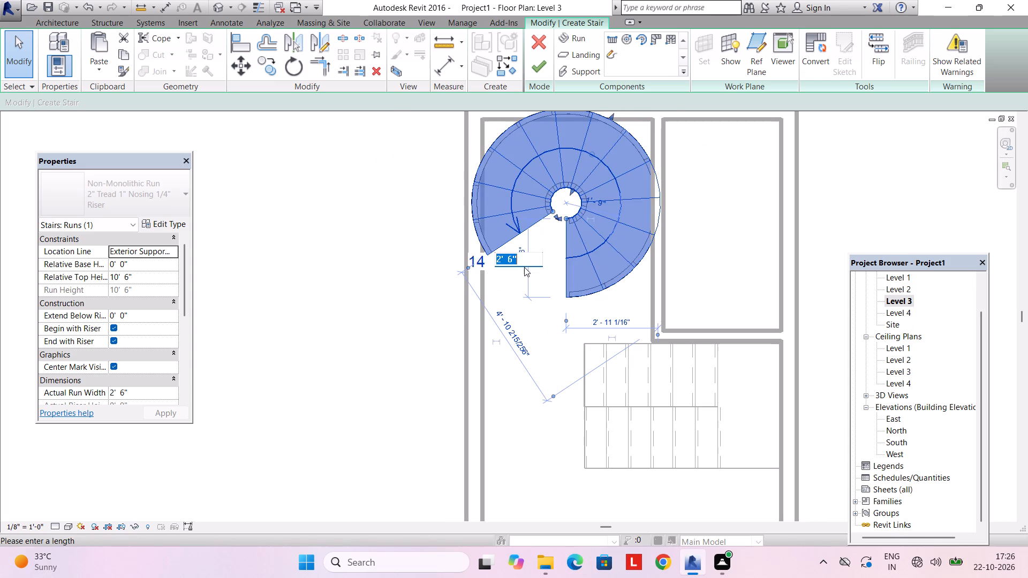
pyautogui.write("2'")
pyautogui.press('Return')
pyautogui.press('Return')
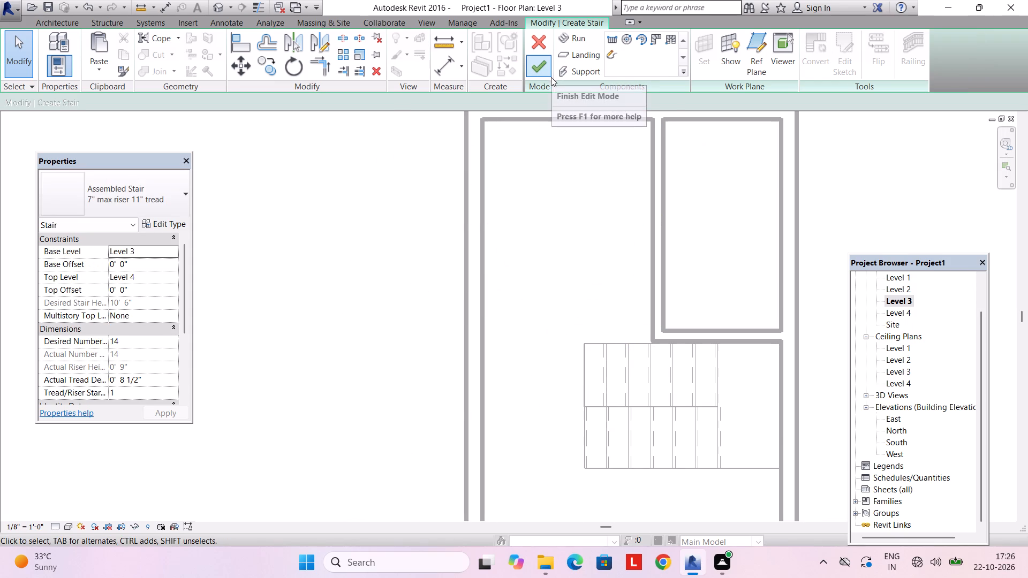
pyautogui.hotkey('ctrl', 'z')
pyautogui.scroll(3, 585, 262)
pyautogui.click(585, 255)
pyautogui.click(587, 224)
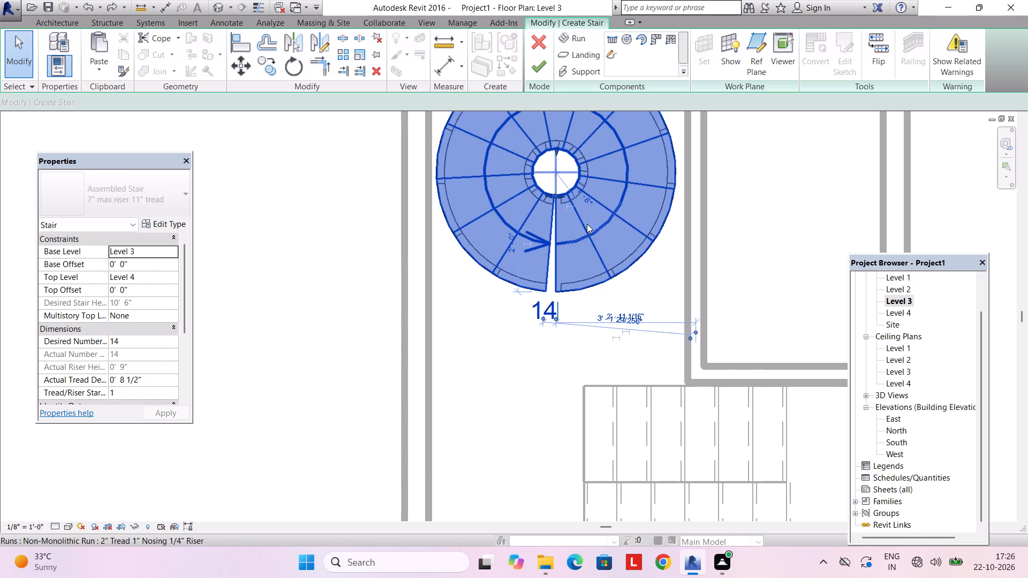
pyautogui.scroll(3, 573, 262)
pyautogui.moveTo(562, 234); pyautogui.dragTo(555, 279, button='middle')
pyautogui.click(550, 70)
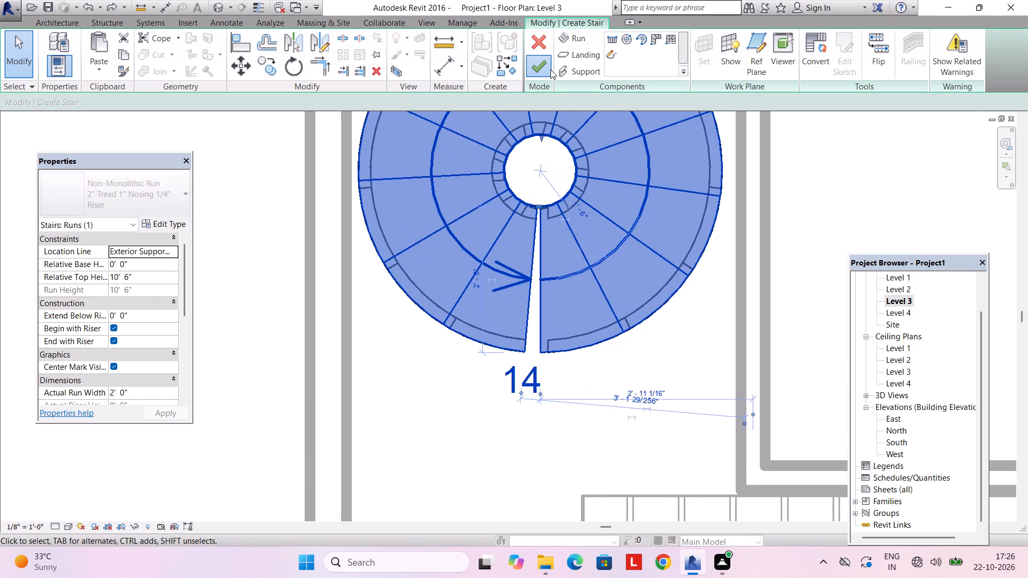
pyautogui.press('Escape')
pyautogui.scroll(-4, 612, 174)
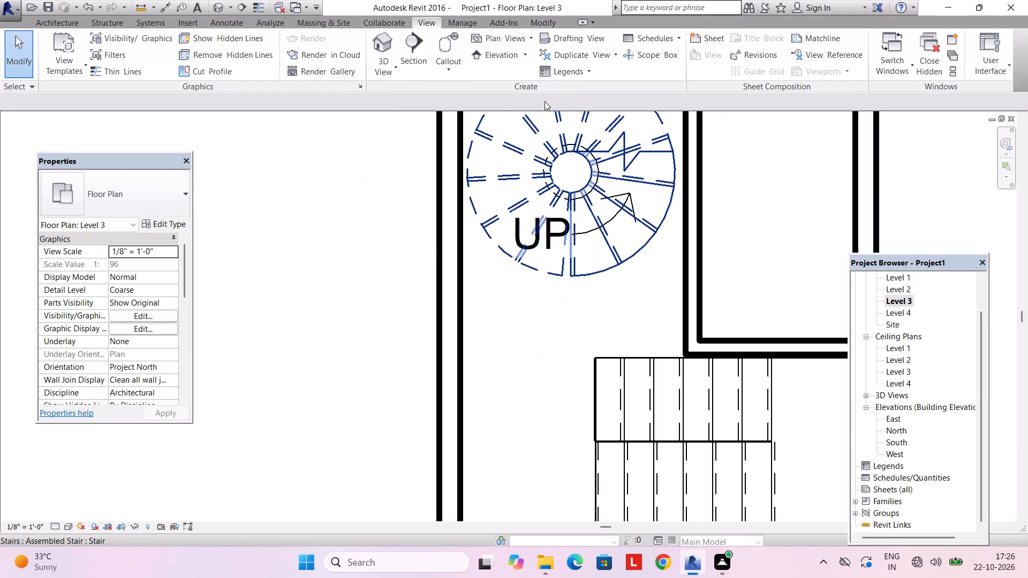
# Examine the spiral stair's treads, inner railing and clearance to the surrounding walls in the default 3D view.
pyautogui.click(368, 70)
pyautogui.click(409, 86)
pyautogui.moveTo(517, 234); pyautogui.dragTo(516, 233, button='middle')
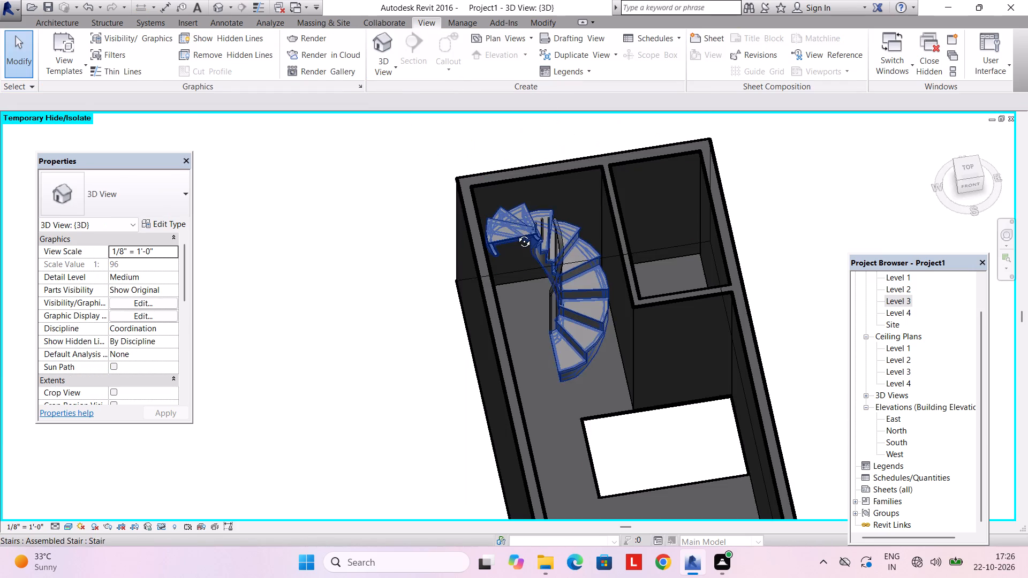
pyautogui.moveTo(516, 233); pyautogui.dragTo(485, 119, button='middle')
pyautogui.scroll(-4, 542, 228)
pyautogui.keyDown('shift'); pyautogui.moveTo(551, 247); pyautogui.dragTo(607, 324, button='middle'); pyautogui.keyUp('shift')
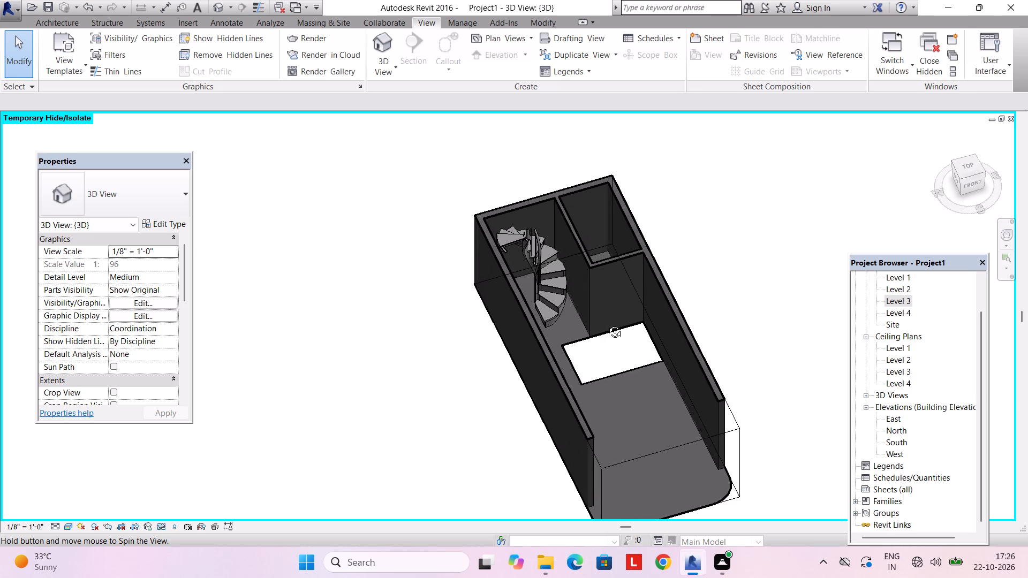
pyautogui.keyDown('shift'); pyautogui.moveTo(607, 324); pyautogui.dragTo(580, 253, button='middle'); pyautogui.keyUp('shift')
pyautogui.scroll(3, 579, 287)
pyautogui.scroll(-1, 578, 283)
pyautogui.scroll(2, 578, 283)
pyautogui.keyDown('shift'); pyautogui.moveTo(576, 290); pyautogui.dragTo(573, 294, button='middle'); pyautogui.keyUp('shift')
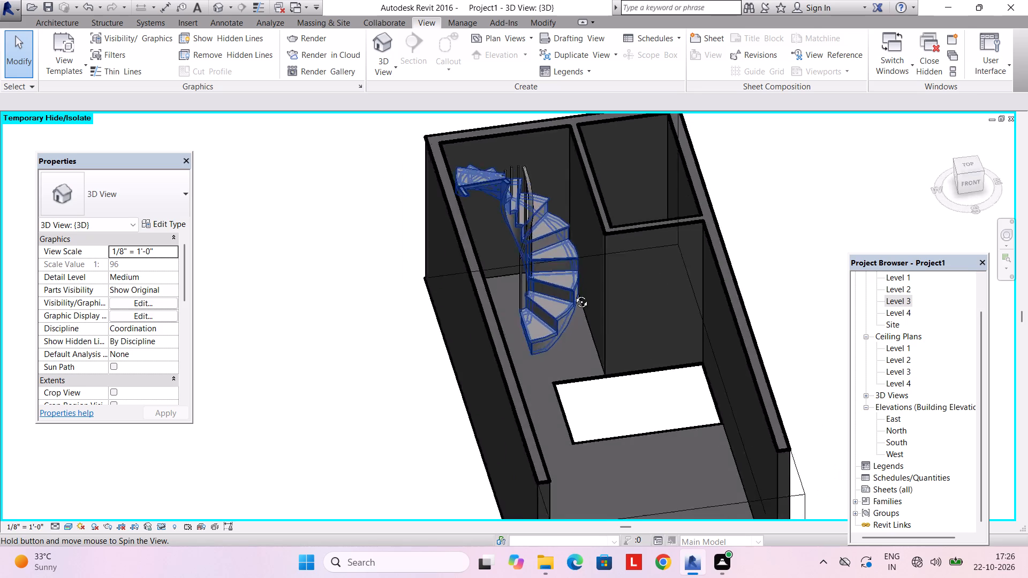
pyautogui.keyDown('shift'); pyautogui.moveTo(573, 294); pyautogui.dragTo(553, 244, button='middle'); pyautogui.keyUp('shift')
pyautogui.scroll(7, 589, 248)
pyautogui.scroll(-4, 606, 265)
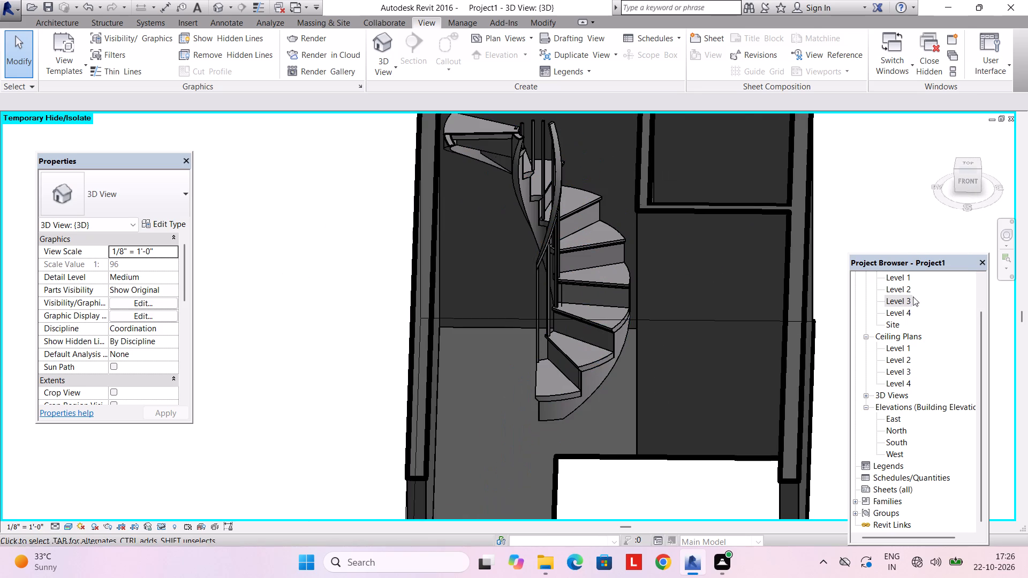
# Nudge the spiral stair two increments toward the adjacent inner room's wall in the Level 3 floor plan.
pyautogui.doubleClick(902, 298)
pyautogui.scroll(-3, 629, 269)
pyautogui.moveTo(629, 267); pyautogui.dragTo(629, 287, button='middle')
pyautogui.click(634, 263)
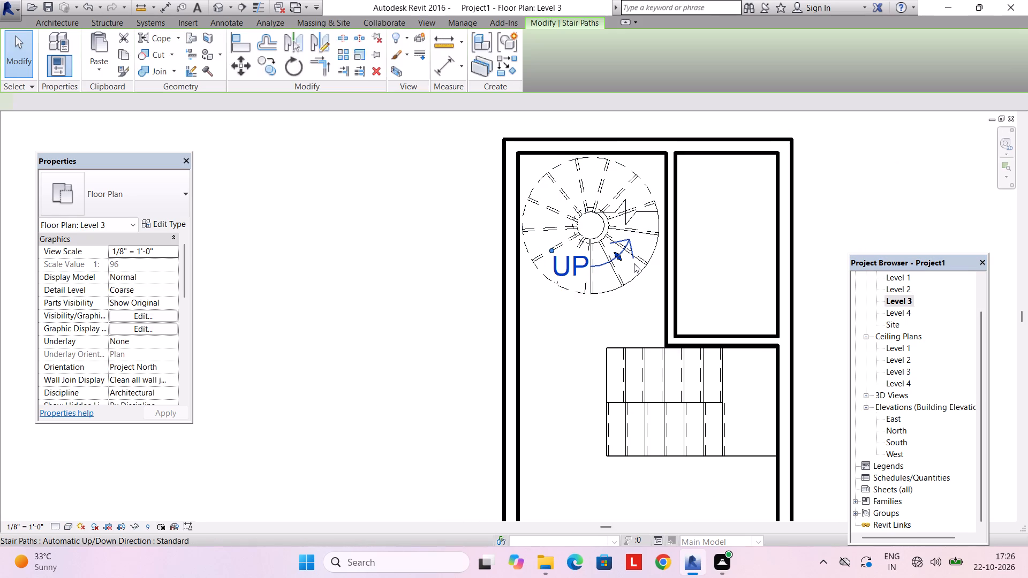
pyautogui.click(639, 260)
pyautogui.click(644, 258)
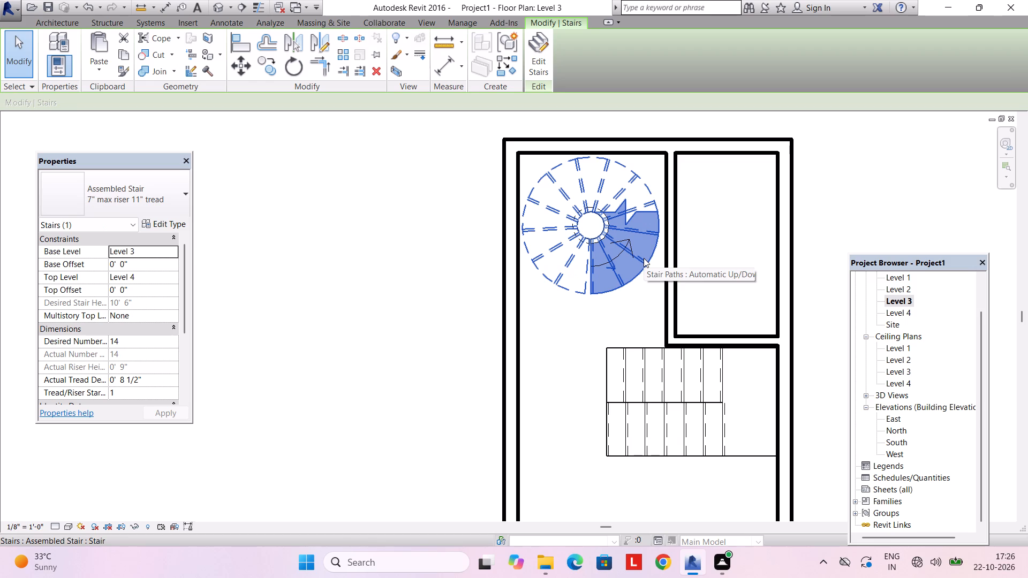
pyautogui.press('Right')
pyautogui.press('Right')
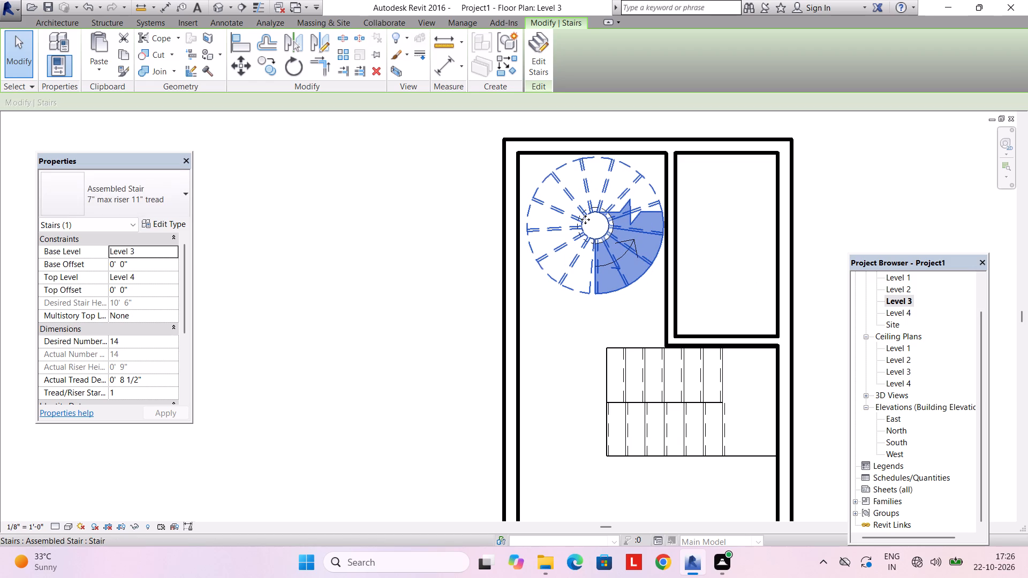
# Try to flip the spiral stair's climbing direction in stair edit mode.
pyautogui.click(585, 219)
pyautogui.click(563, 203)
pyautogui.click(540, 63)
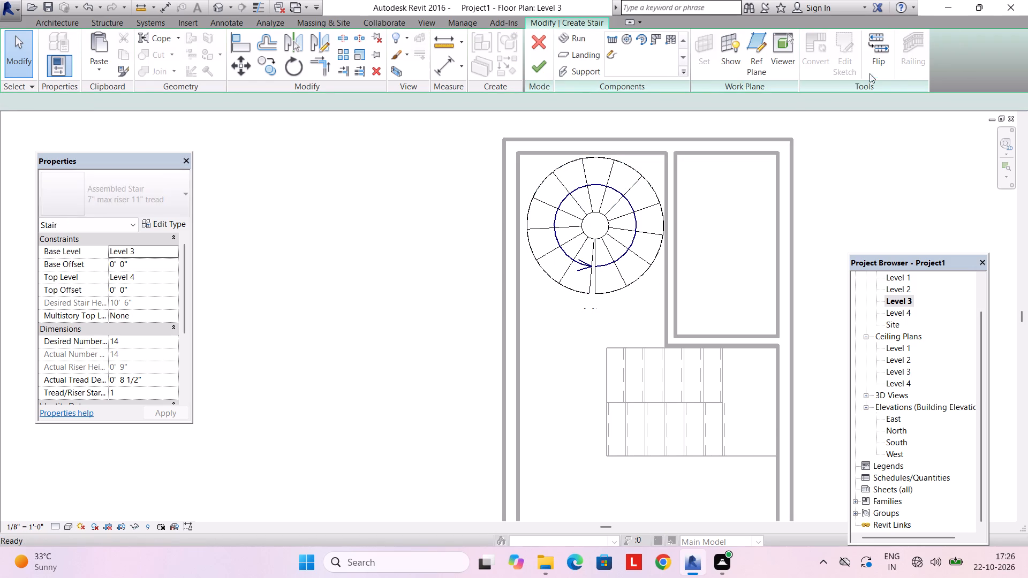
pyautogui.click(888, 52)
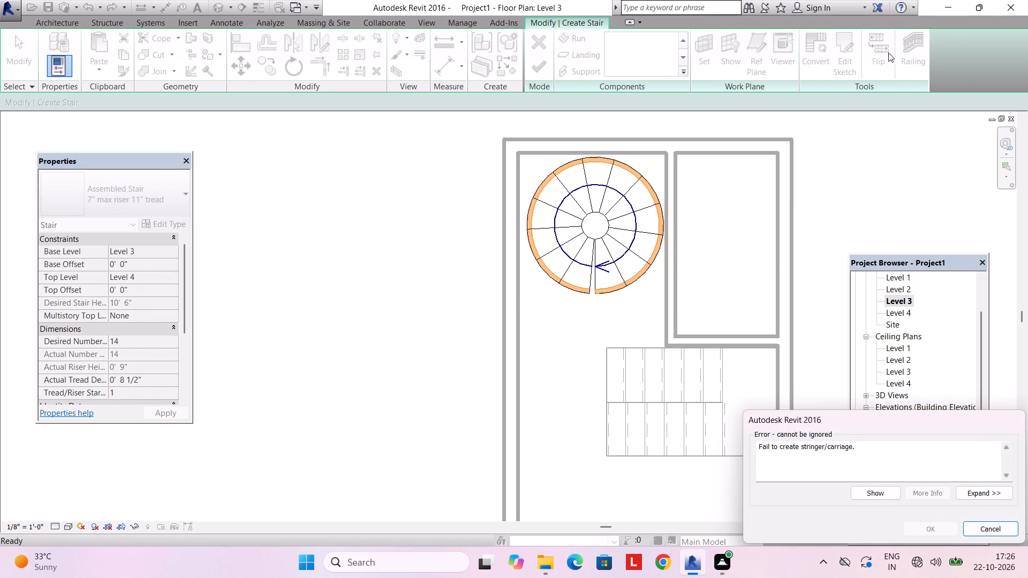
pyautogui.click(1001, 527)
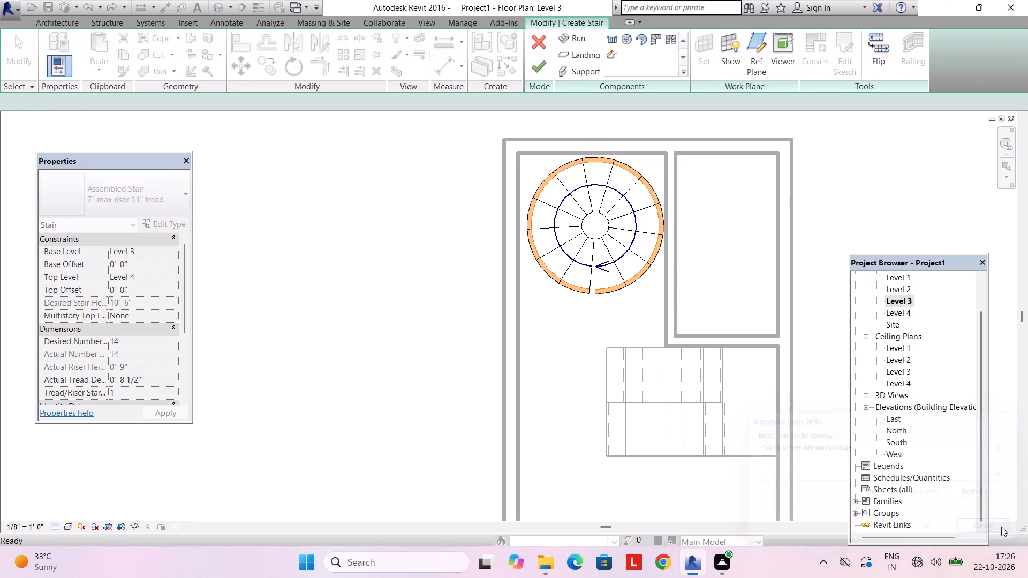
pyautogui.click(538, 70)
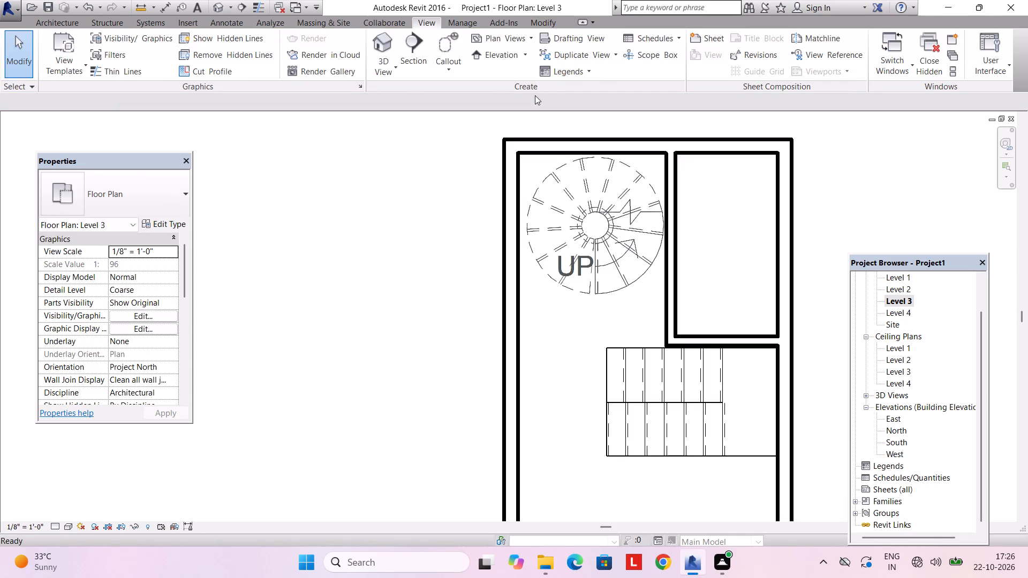
# Examine the repositioned spiral stair against the surrounding walls and floor opening in the default 3D view.
pyautogui.click(381, 67)
pyautogui.click(398, 87)
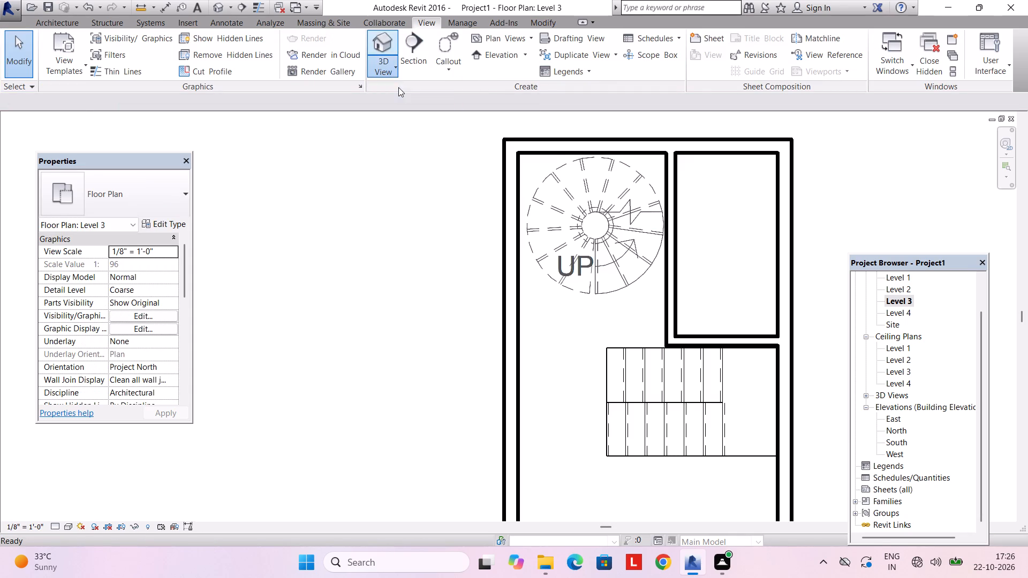
pyautogui.keyDown('shift'); pyautogui.moveTo(530, 219); pyautogui.dragTo(530, 192, button='middle'); pyautogui.keyUp('shift')
pyautogui.scroll(-5, 535, 199)
pyautogui.keyDown('shift'); pyautogui.moveTo(538, 208); pyautogui.dragTo(555, 314, button='middle'); pyautogui.keyUp('shift')
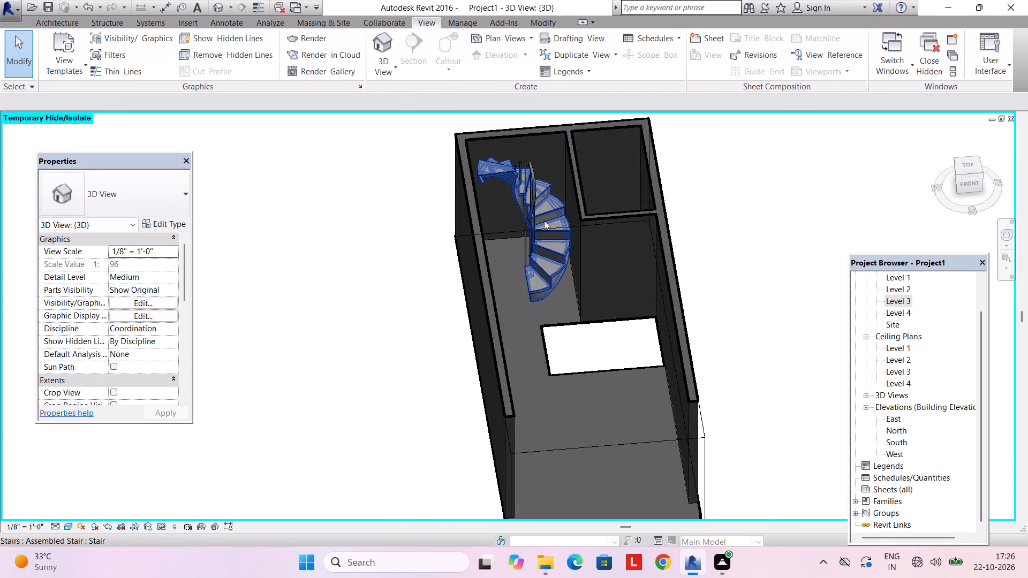
pyautogui.scroll(3, 523, 138)
pyautogui.keyDown('shift'); pyautogui.moveTo(556, 209); pyautogui.dragTo(507, 138, button='middle'); pyautogui.keyUp('shift')
pyautogui.scroll(-3, 575, 178)
pyautogui.keyDown('shift'); pyautogui.moveTo(599, 243); pyautogui.dragTo(620, 264, button='middle'); pyautogui.keyUp('shift')
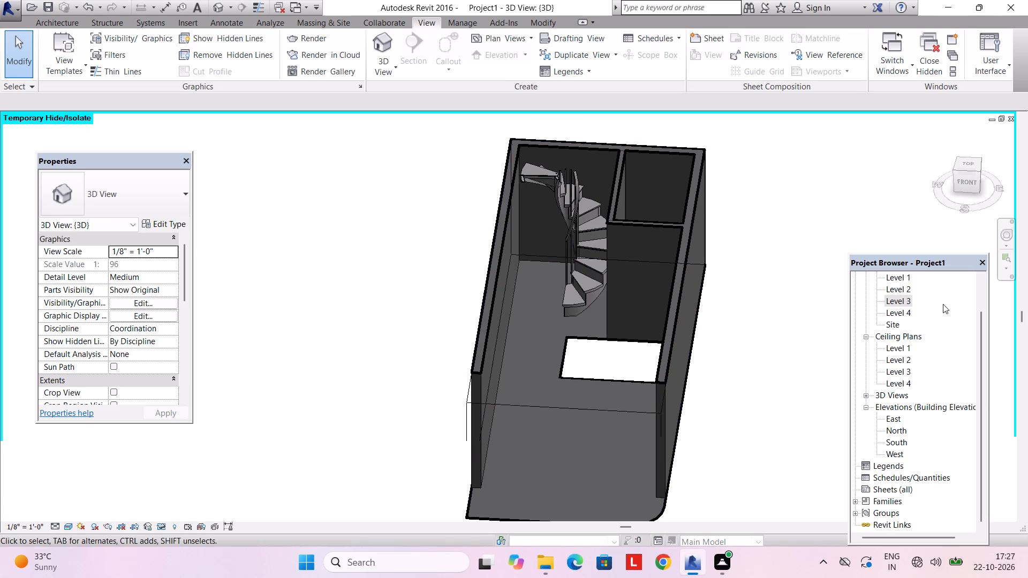
# Look at the spiral stair's upper end in the Level 4 floor plan.
pyautogui.doubleClick(904, 320)
pyautogui.doubleClick(903, 316)
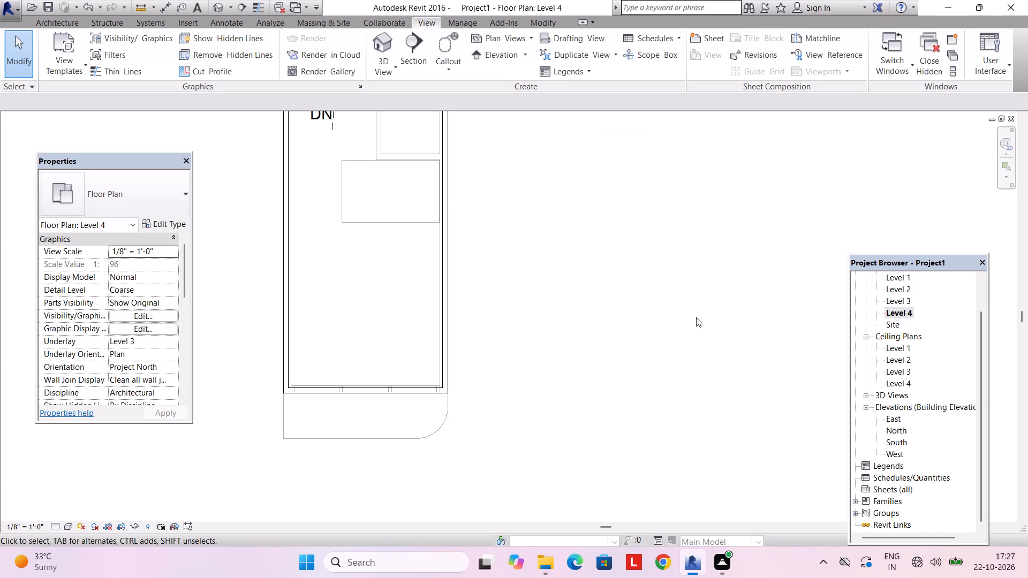
pyautogui.scroll(-5, 661, 290)
pyautogui.moveTo(640, 278); pyautogui.dragTo(646, 353, button='middle')
pyautogui.scroll(3, 624, 285)
# Orient the 3D view to the Site floor plan and examine the roof, parapet and stair railing from above.
pyautogui.click(391, 70)
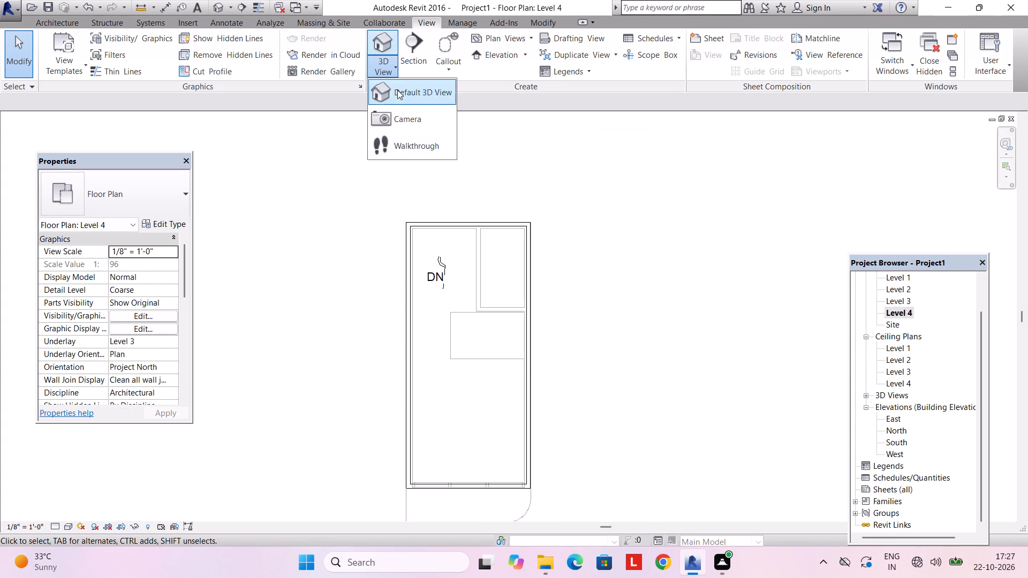
pyautogui.click(400, 96)
pyautogui.rightClick(964, 186)
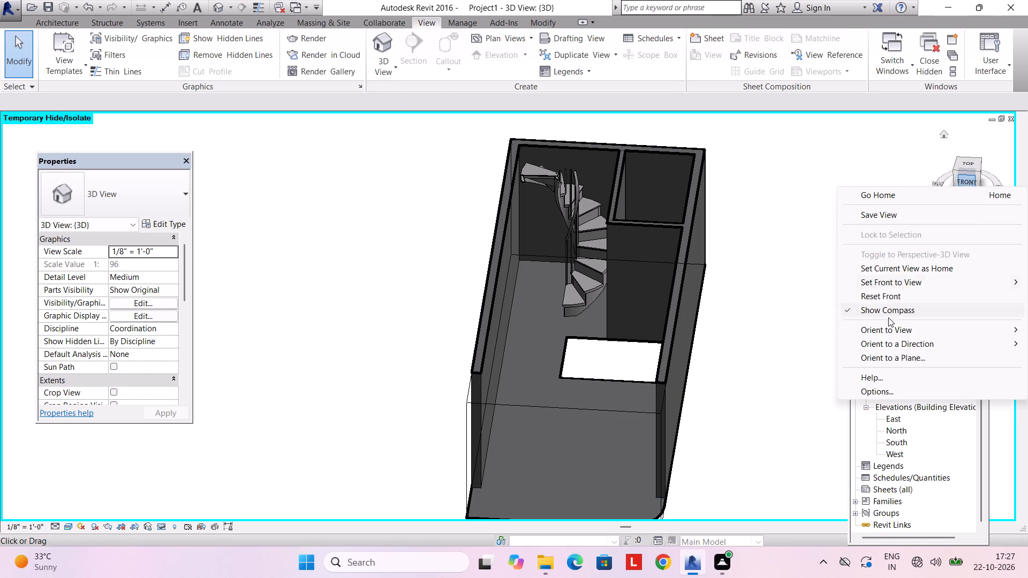
pyautogui.click(888, 326)
pyautogui.click(821, 332)
pyautogui.click(905, 382)
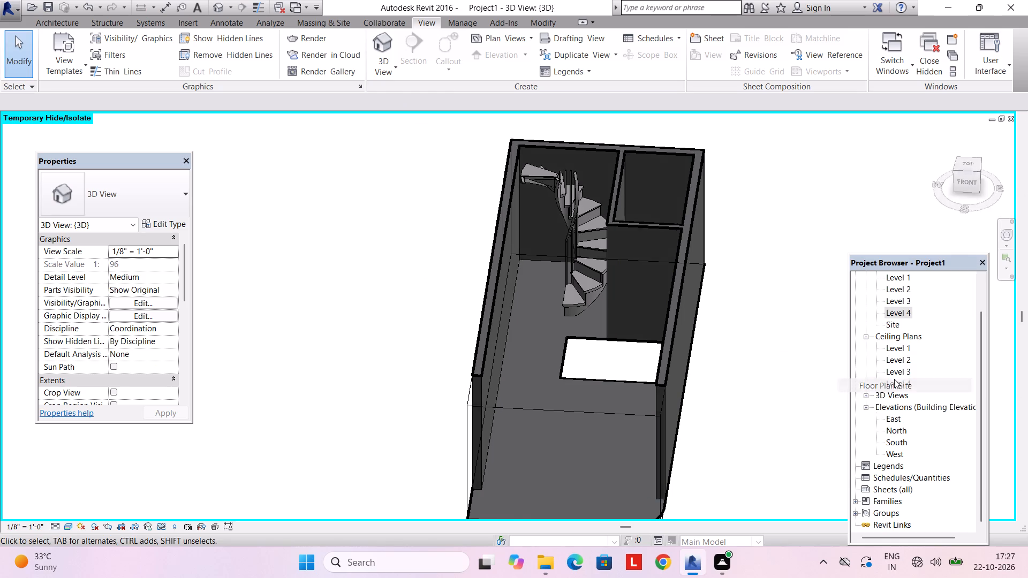
pyautogui.keyDown('shift'); pyautogui.moveTo(673, 378); pyautogui.dragTo(668, 207, button='middle'); pyautogui.keyUp('shift')
pyautogui.keyDown('shift'); pyautogui.moveTo(656, 267); pyautogui.dragTo(629, 132, button='middle'); pyautogui.keyUp('shift')
pyautogui.moveTo(636, 169); pyautogui.dragTo(626, 344, button='middle')
pyautogui.scroll(-1, 634, 313)
pyautogui.keyDown('shift'); pyautogui.moveTo(610, 327); pyautogui.dragTo(620, 211, button='middle'); pyautogui.keyUp('shift')
pyautogui.scroll(2, 614, 290)
pyautogui.keyDown('shift'); pyautogui.moveTo(608, 295); pyautogui.dragTo(644, 351, button='middle'); pyautogui.keyUp('shift')
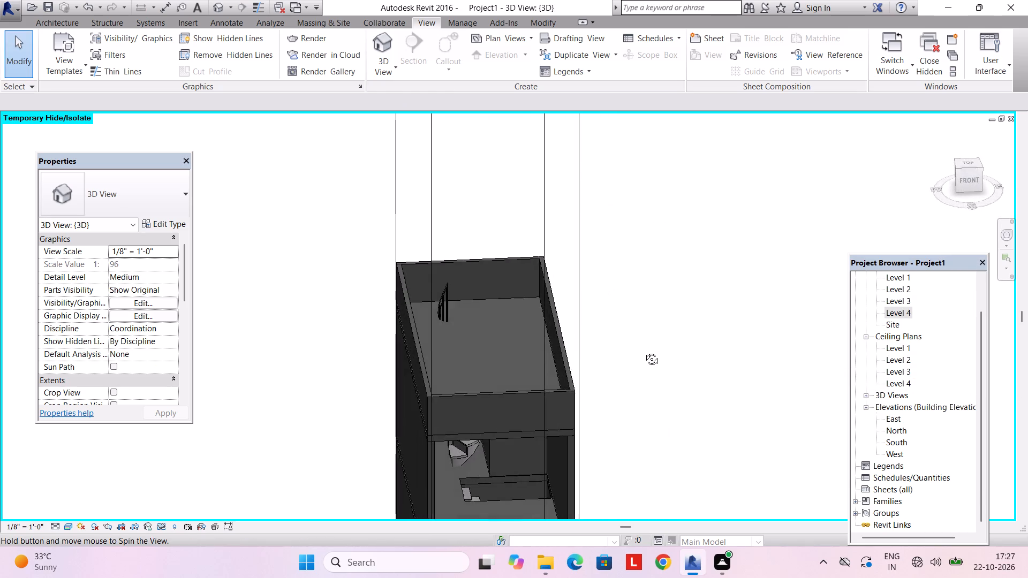
pyautogui.keyDown('shift'); pyautogui.moveTo(644, 351); pyautogui.dragTo(609, 319, button='middle'); pyautogui.keyUp('shift')
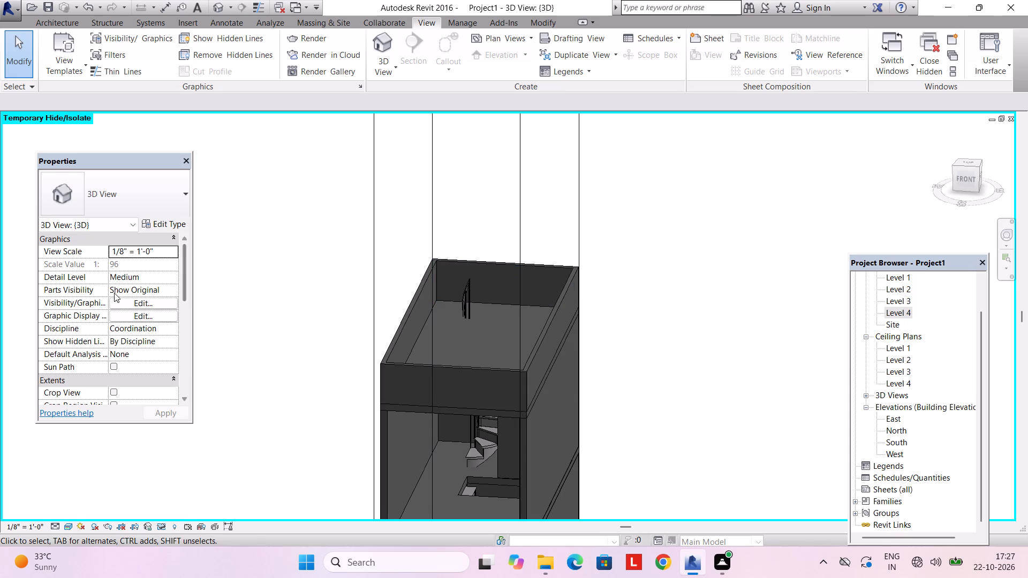
# Turn off the 3D view's section box to show the whole building.
pyautogui.scroll(-4, 114, 293)
pyautogui.click(116, 314)
pyautogui.scroll(-4, 254, 297)
pyautogui.moveTo(302, 305); pyautogui.dragTo(337, 387, button='middle')
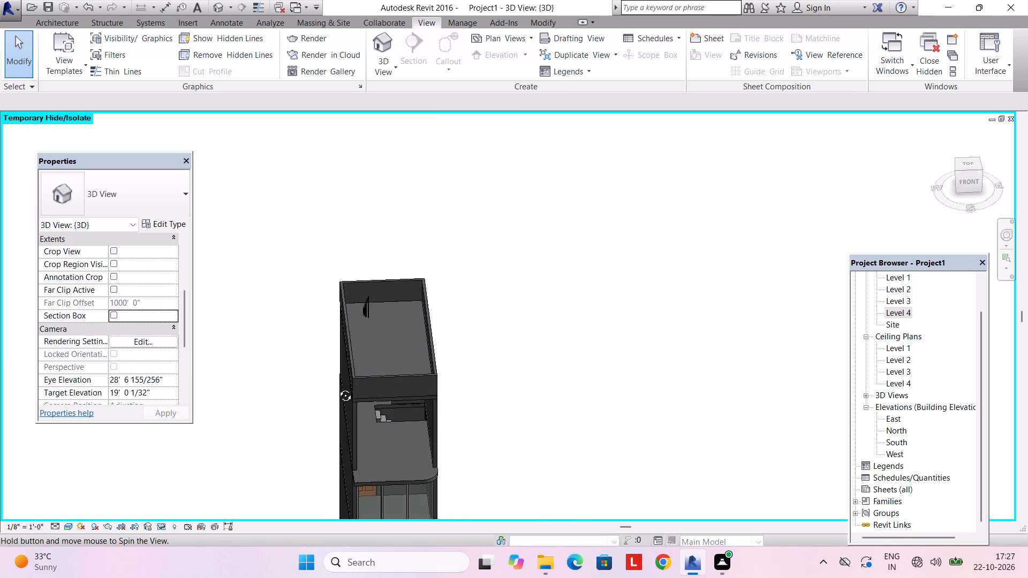
pyautogui.moveTo(337, 387); pyautogui.dragTo(342, 401, button='middle')
pyautogui.keyDown('shift'); pyautogui.moveTo(329, 330); pyautogui.dragTo(300, 405, button='middle'); pyautogui.keyUp('shift')
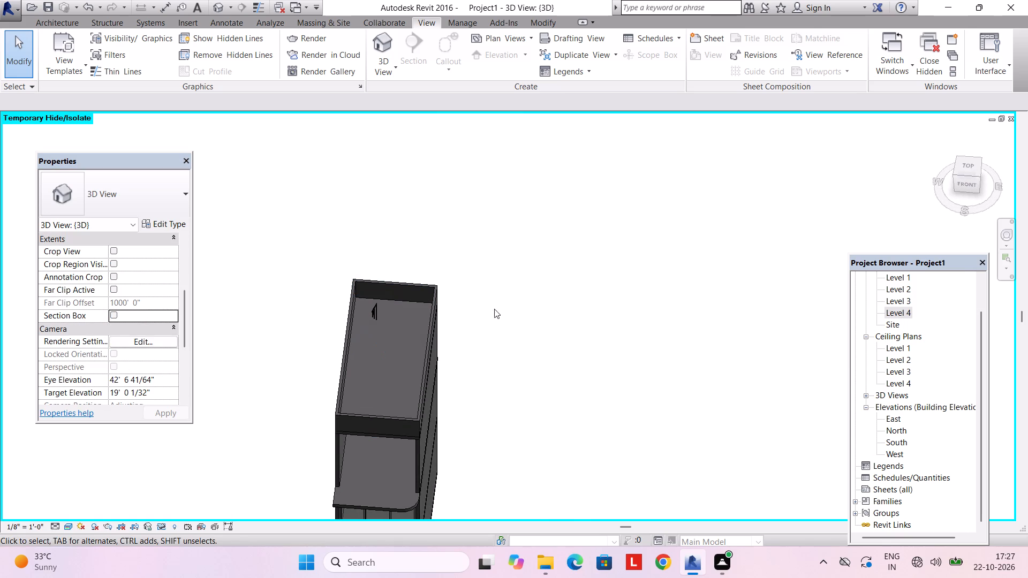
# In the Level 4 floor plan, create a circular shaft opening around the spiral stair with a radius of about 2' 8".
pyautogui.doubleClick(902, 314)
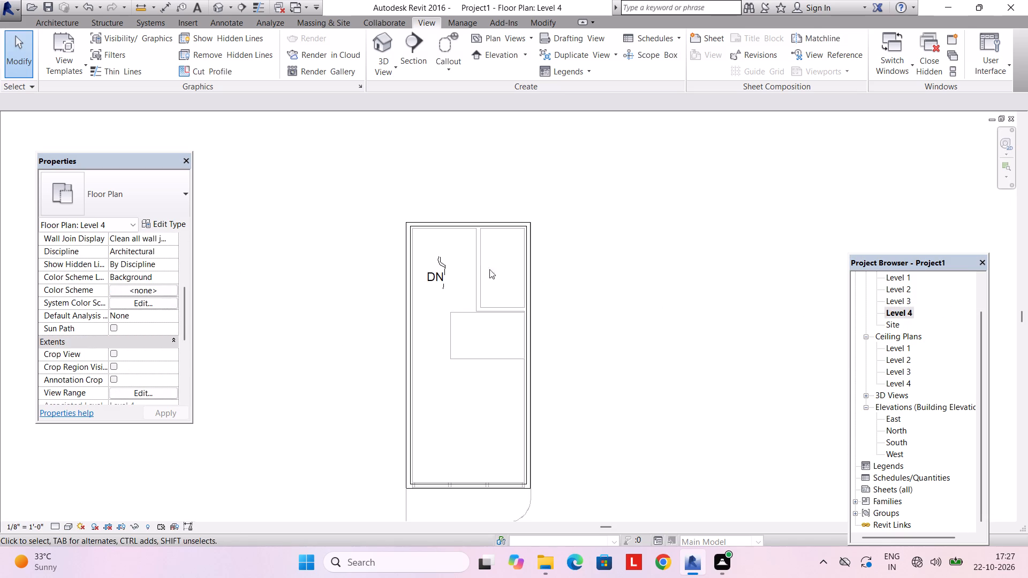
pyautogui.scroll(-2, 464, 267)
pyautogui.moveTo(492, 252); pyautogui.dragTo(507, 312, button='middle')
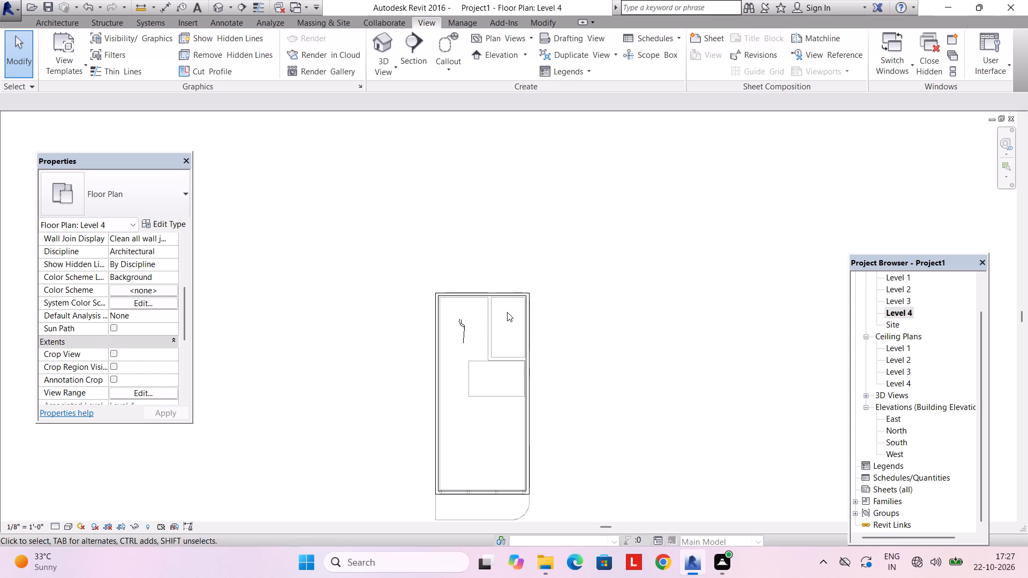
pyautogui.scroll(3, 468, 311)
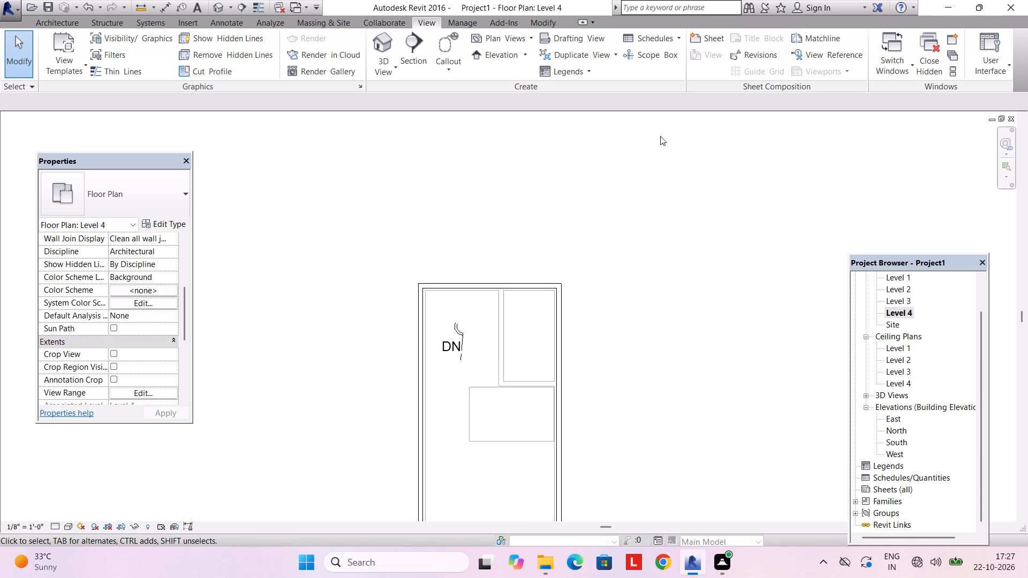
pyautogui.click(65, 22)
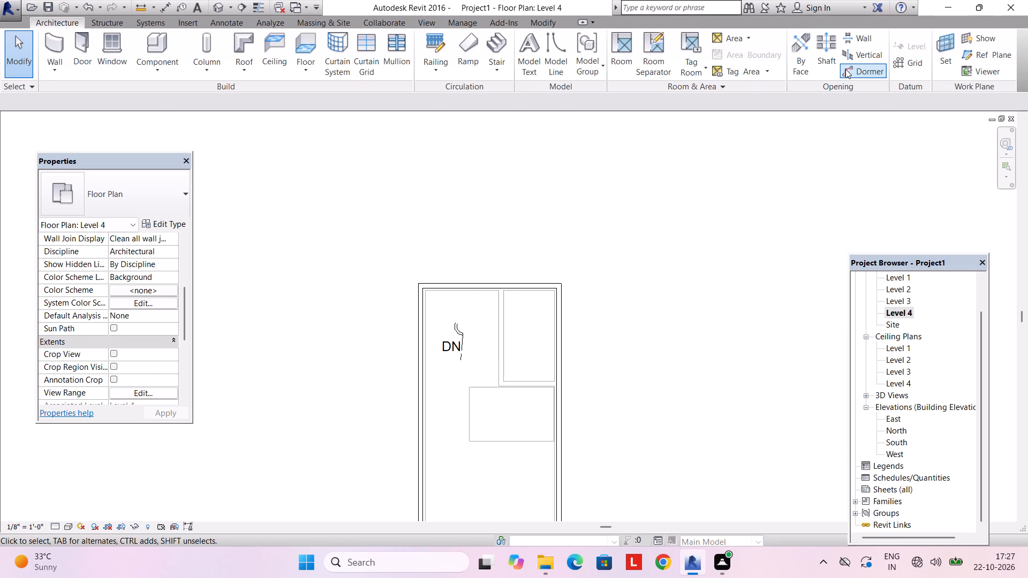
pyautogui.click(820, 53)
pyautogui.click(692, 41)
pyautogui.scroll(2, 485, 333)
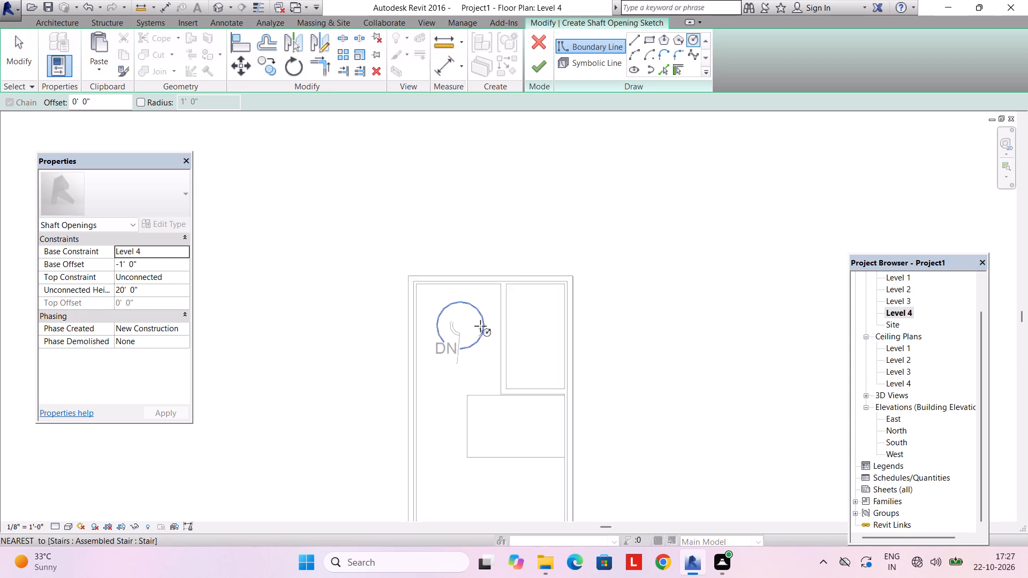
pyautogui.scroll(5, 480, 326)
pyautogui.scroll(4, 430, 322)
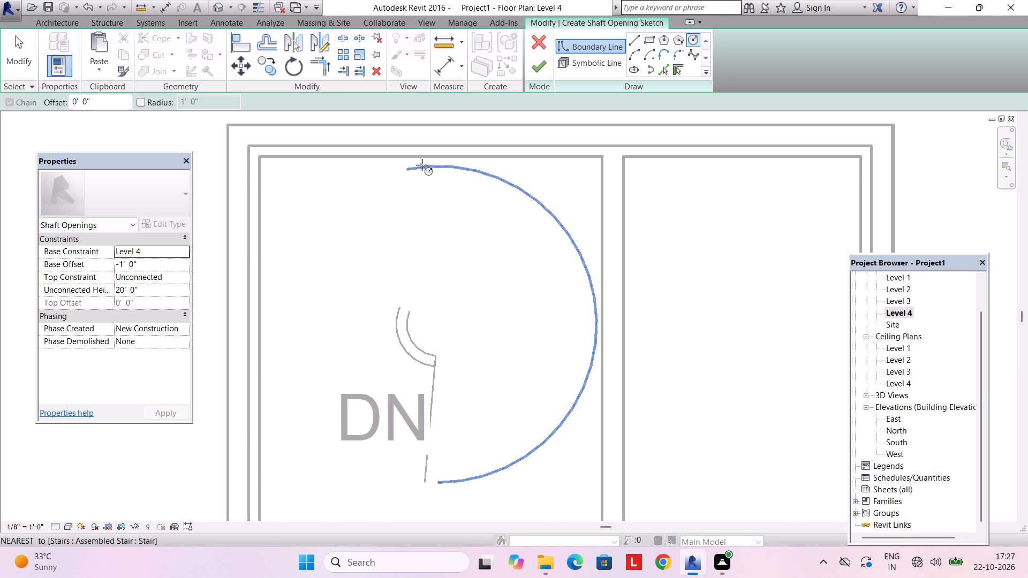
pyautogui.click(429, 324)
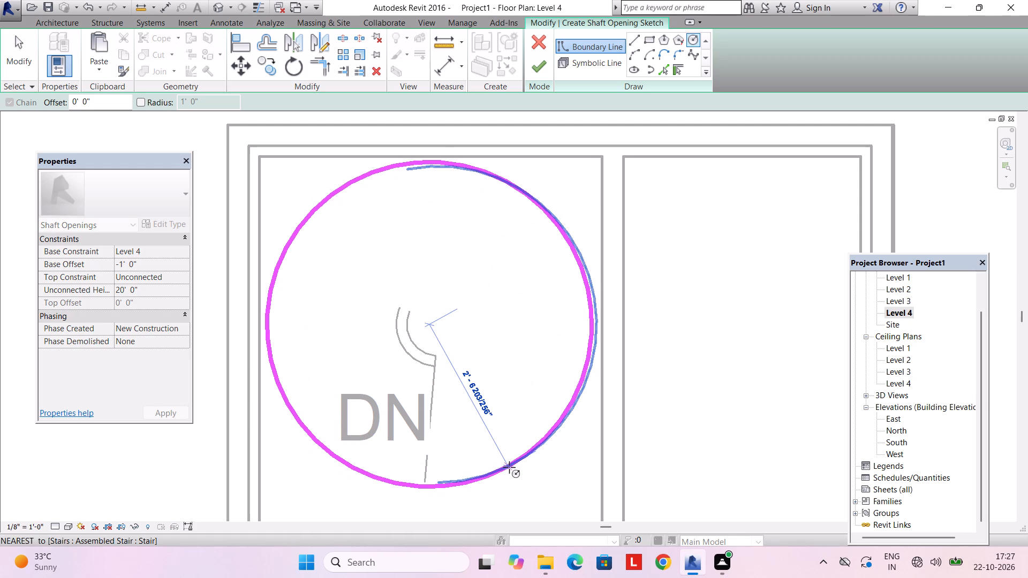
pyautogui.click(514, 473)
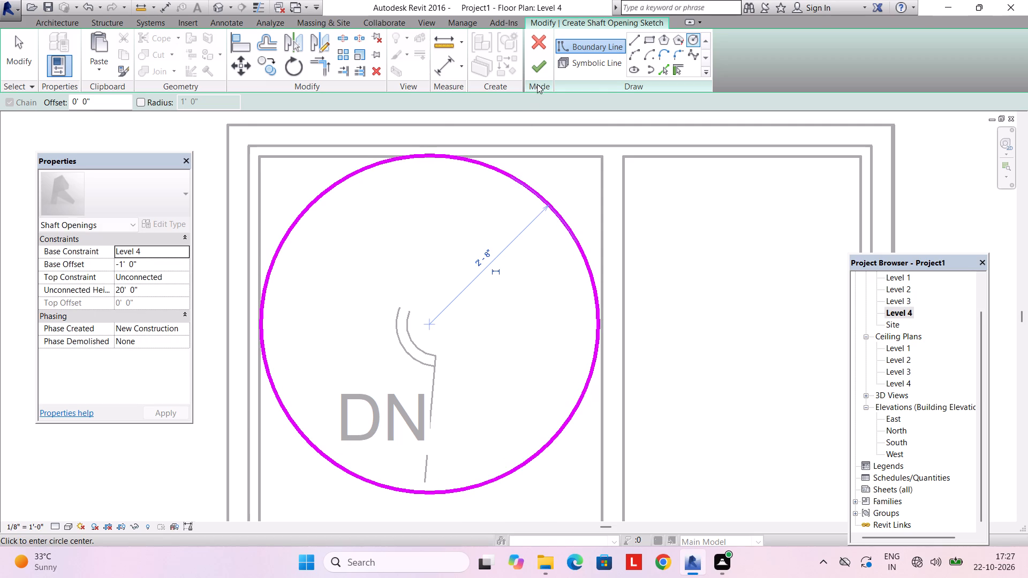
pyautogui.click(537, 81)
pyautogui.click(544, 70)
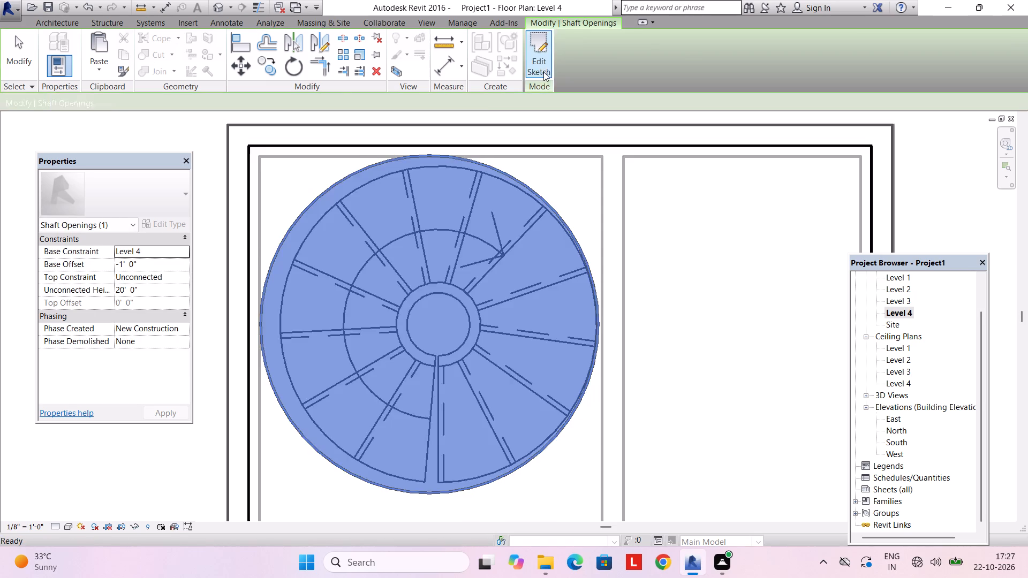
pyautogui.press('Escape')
# Examine the roof opening and the spiral stair inside it from several angles in the default 3D view.
pyautogui.click(428, 17)
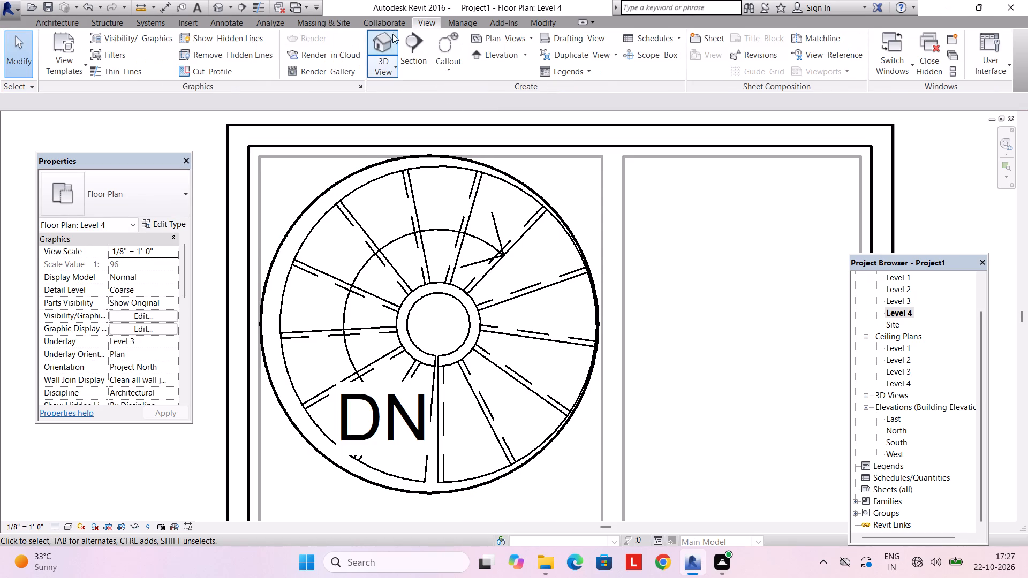
pyautogui.click(385, 38)
pyautogui.click(619, 165)
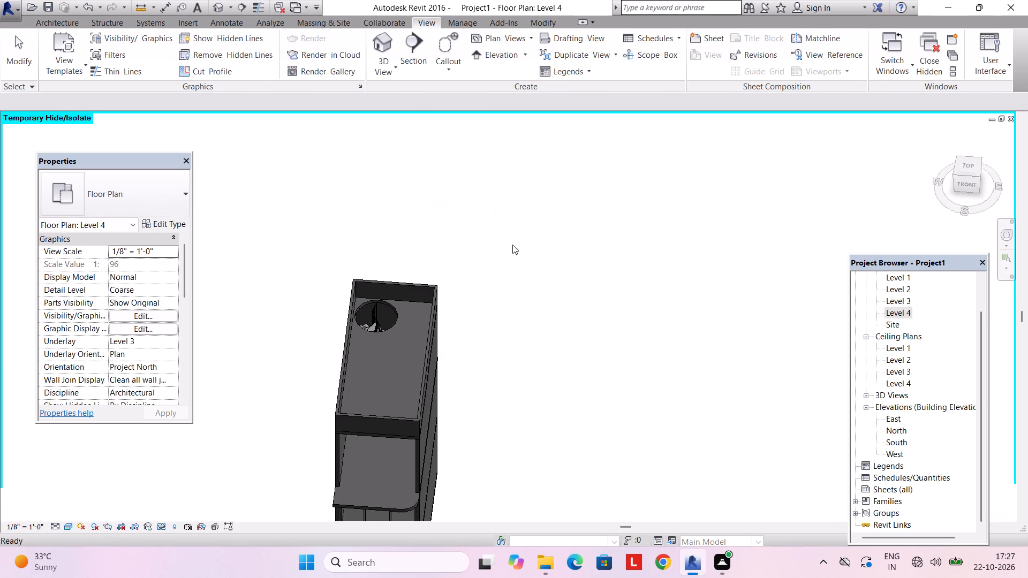
pyautogui.keyDown('shift'); pyautogui.moveTo(508, 248); pyautogui.dragTo(511, 328, button='middle'); pyautogui.keyUp('shift')
pyautogui.scroll(7, 400, 328)
pyautogui.keyDown('shift'); pyautogui.moveTo(377, 323); pyautogui.dragTo(417, 372, button='middle'); pyautogui.keyUp('shift')
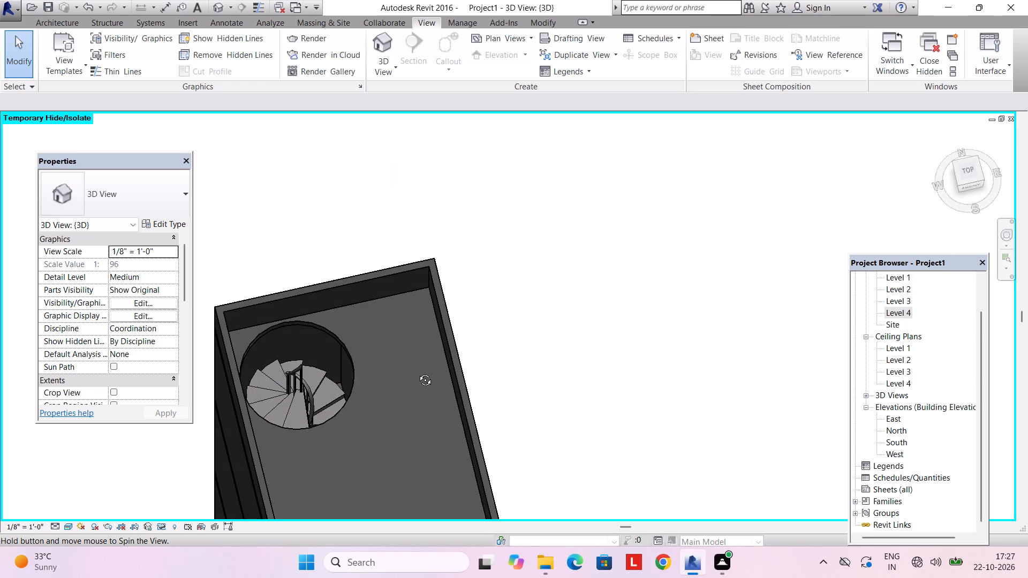
pyautogui.keyDown('shift'); pyautogui.moveTo(417, 372); pyautogui.dragTo(358, 229, button='middle'); pyautogui.keyUp('shift')
pyautogui.moveTo(368, 278); pyautogui.dragTo(365, 204, button='middle')
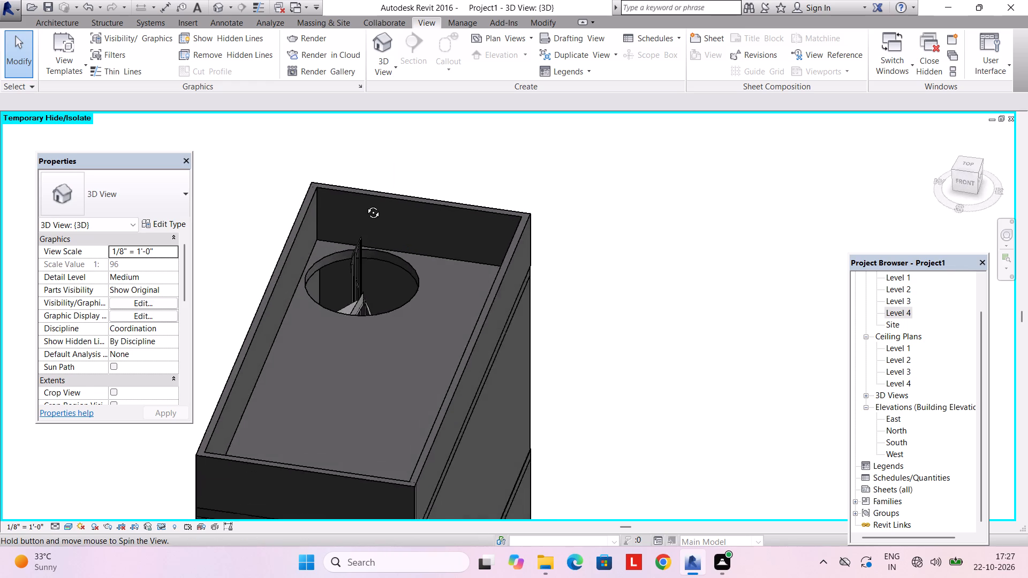
pyautogui.moveTo(365, 204); pyautogui.dragTo(365, 197, button='middle')
pyautogui.scroll(3, 386, 249)
pyautogui.keyDown('shift'); pyautogui.moveTo(377, 264); pyautogui.dragTo(380, 328, button='middle'); pyautogui.keyUp('shift')
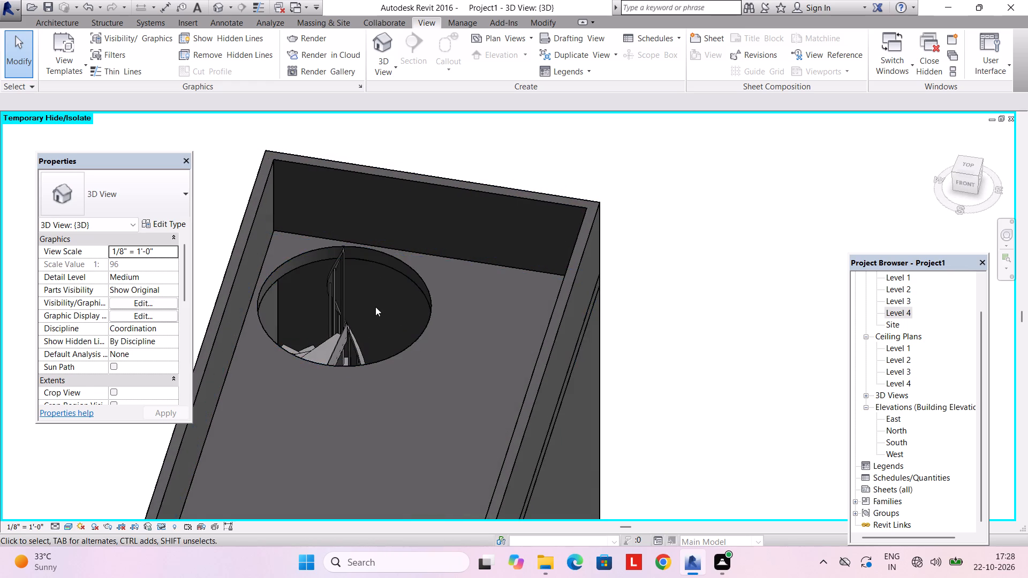
pyautogui.scroll(-4, 375, 296)
pyautogui.keyDown('shift'); pyautogui.moveTo(374, 298); pyautogui.dragTo(391, 379, button='middle'); pyautogui.keyUp('shift')
pyautogui.keyDown('shift'); pyautogui.moveTo(344, 317); pyautogui.dragTo(415, 405, button='middle'); pyautogui.keyUp('shift')
pyautogui.keyDown('shift'); pyautogui.moveTo(304, 381); pyautogui.dragTo(462, 402, button='middle'); pyautogui.keyUp('shift')
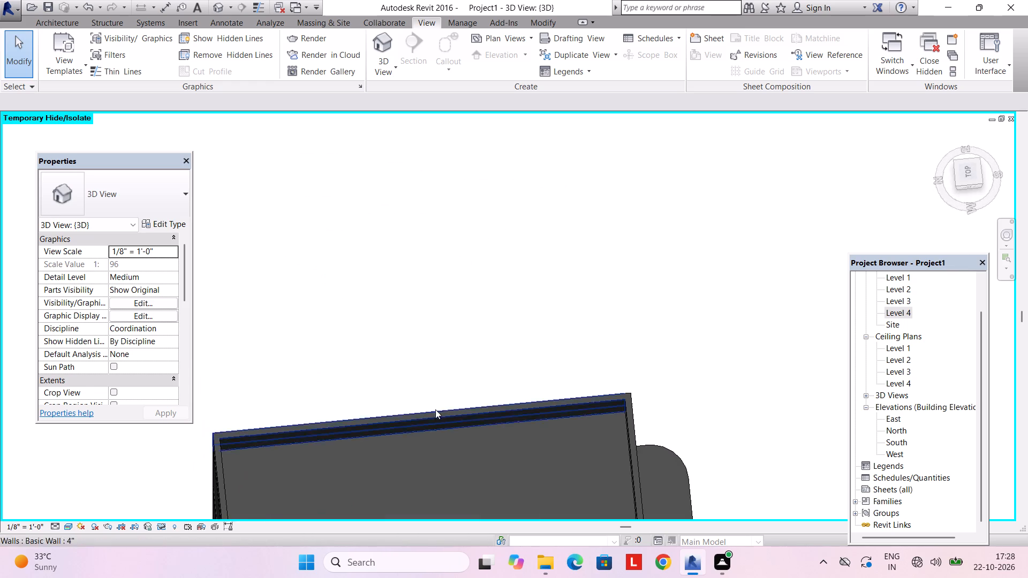
pyautogui.moveTo(434, 405); pyautogui.dragTo(467, 254, button='middle')
pyautogui.keyDown('shift'); pyautogui.moveTo(443, 358); pyautogui.dragTo(559, 295, button='middle'); pyautogui.keyUp('shift')
pyautogui.keyDown('shift'); pyautogui.scroll(1, 460, 348); pyautogui.keyUp('shift')
pyautogui.moveTo(527, 329); pyautogui.dragTo(539, 208, button='middle')
pyautogui.keyDown('shift'); pyautogui.moveTo(493, 294); pyautogui.dragTo(506, 216, button='middle'); pyautogui.keyUp('shift')
pyautogui.scroll(6, 441, 225)
pyautogui.keyDown('shift'); pyautogui.moveTo(550, 253); pyautogui.dragTo(367, 291, button='middle'); pyautogui.keyUp('shift')
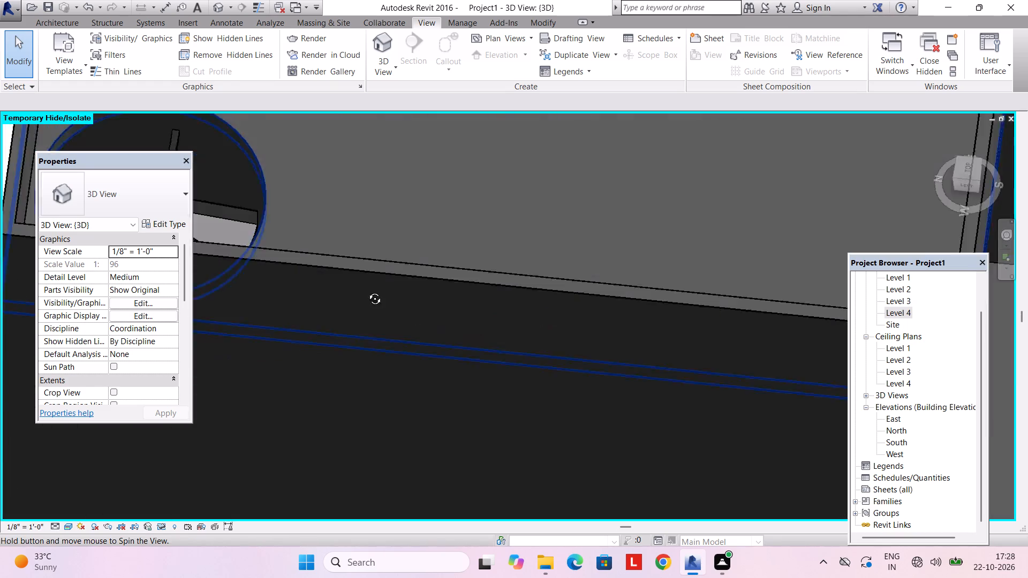
pyautogui.keyDown('shift'); pyautogui.moveTo(367, 291); pyautogui.dragTo(345, 292, button='middle'); pyautogui.keyUp('shift')
pyautogui.scroll(-5, 430, 199)
pyautogui.keyDown('shift'); pyautogui.moveTo(543, 204); pyautogui.dragTo(375, 172, button='middle'); pyautogui.keyUp('shift')
# Delete the spiral stair in the Level 3 floor plan.
pyautogui.doubleClick(899, 315)
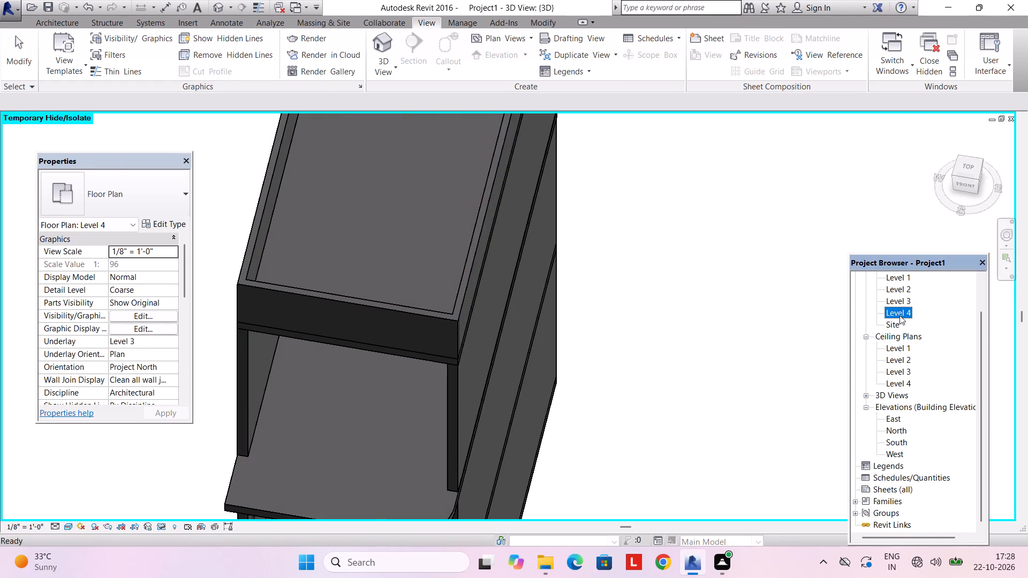
pyautogui.doubleClick(899, 303)
pyautogui.scroll(-4, 568, 269)
pyautogui.click(562, 255)
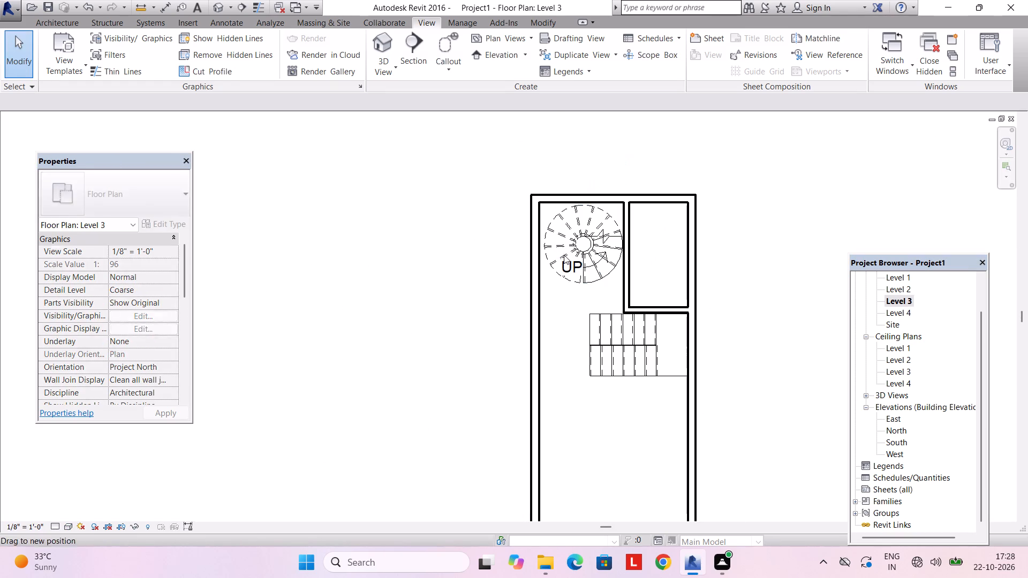
pyautogui.click(586, 241)
pyautogui.press('Delete')
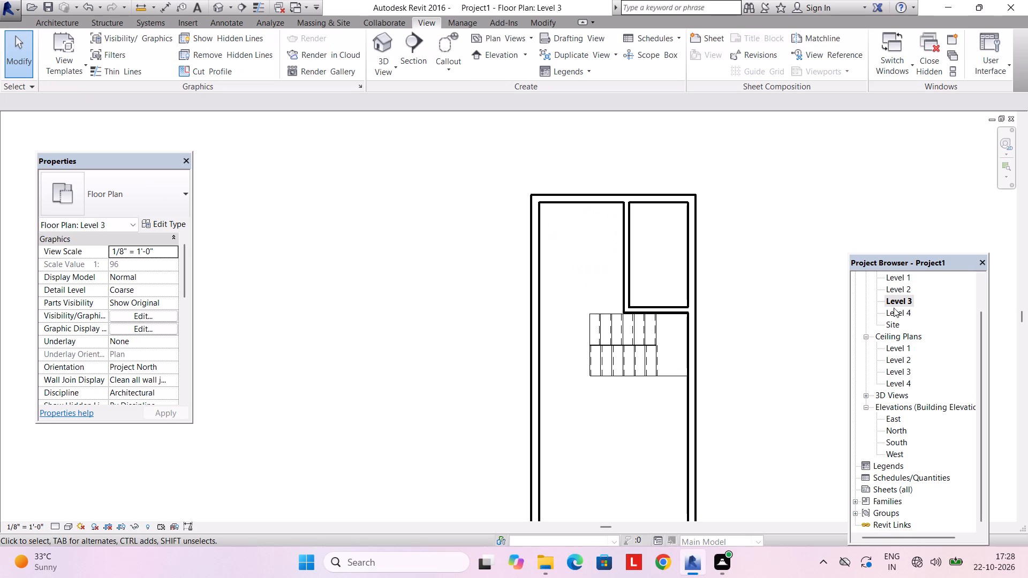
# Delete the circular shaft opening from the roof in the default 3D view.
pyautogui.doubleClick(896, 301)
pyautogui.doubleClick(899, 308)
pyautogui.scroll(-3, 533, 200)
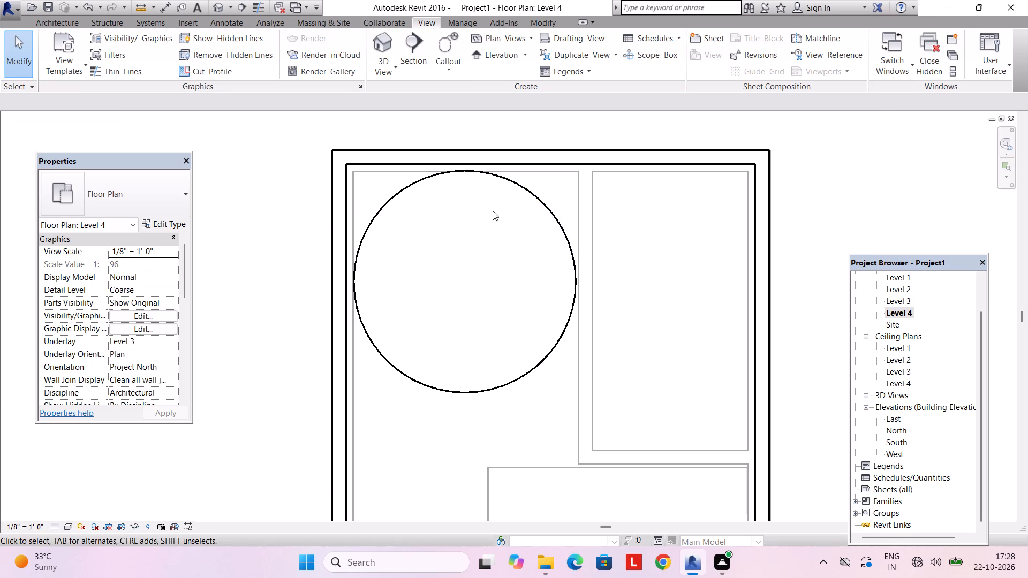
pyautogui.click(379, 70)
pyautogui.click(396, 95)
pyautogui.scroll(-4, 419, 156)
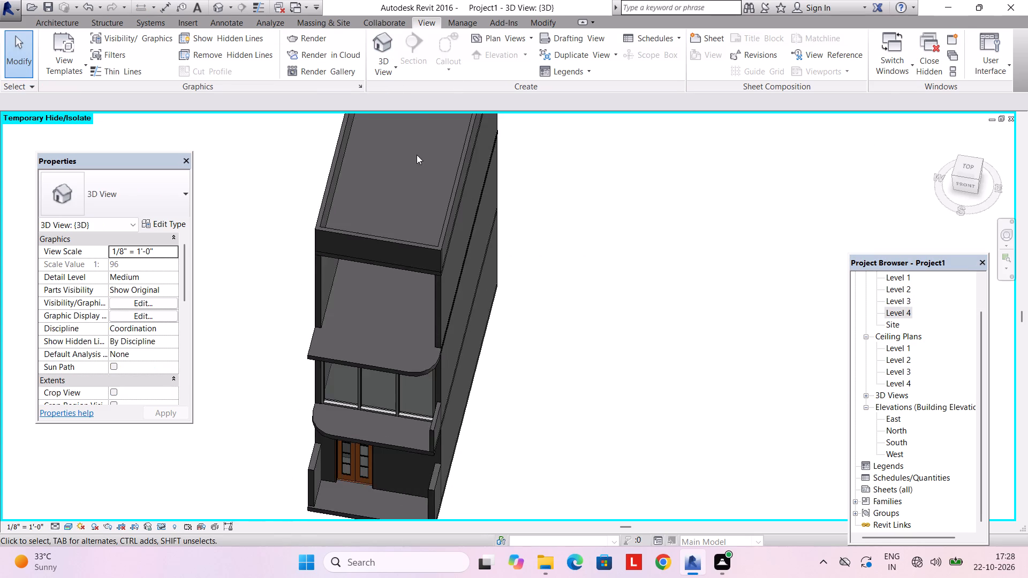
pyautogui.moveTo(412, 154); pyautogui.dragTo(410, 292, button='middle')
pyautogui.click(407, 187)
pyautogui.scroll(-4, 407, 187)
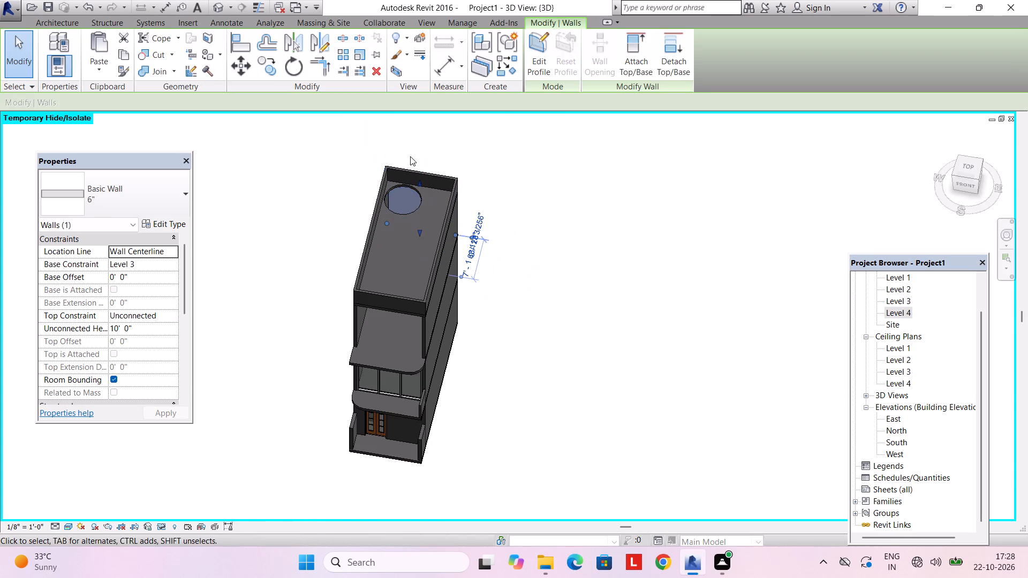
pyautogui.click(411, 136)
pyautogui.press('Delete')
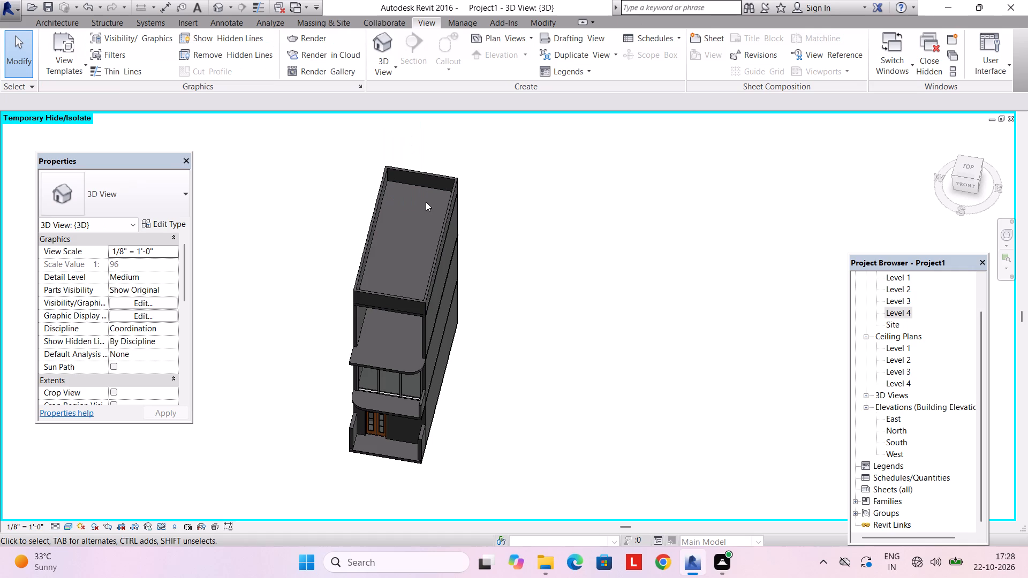
# Examine the house's front facade, storeys and roof in the 3D view.
pyautogui.keyDown('shift'); pyautogui.moveTo(425, 201); pyautogui.dragTo(459, 47, button='middle'); pyautogui.keyUp('shift')
pyautogui.keyDown('shift'); pyautogui.moveTo(464, 142); pyautogui.dragTo(429, 9, button='middle'); pyautogui.keyUp('shift')
pyautogui.keyDown('shift'); pyautogui.scroll(1, 447, 147); pyautogui.keyUp('shift')
pyautogui.keyDown('shift'); pyautogui.moveTo(447, 135); pyautogui.dragTo(448, 96, button='middle'); pyautogui.keyUp('shift')
pyautogui.keyDown('shift'); pyautogui.moveTo(451, 174); pyautogui.dragTo(470, 215, button='middle'); pyautogui.keyUp('shift')
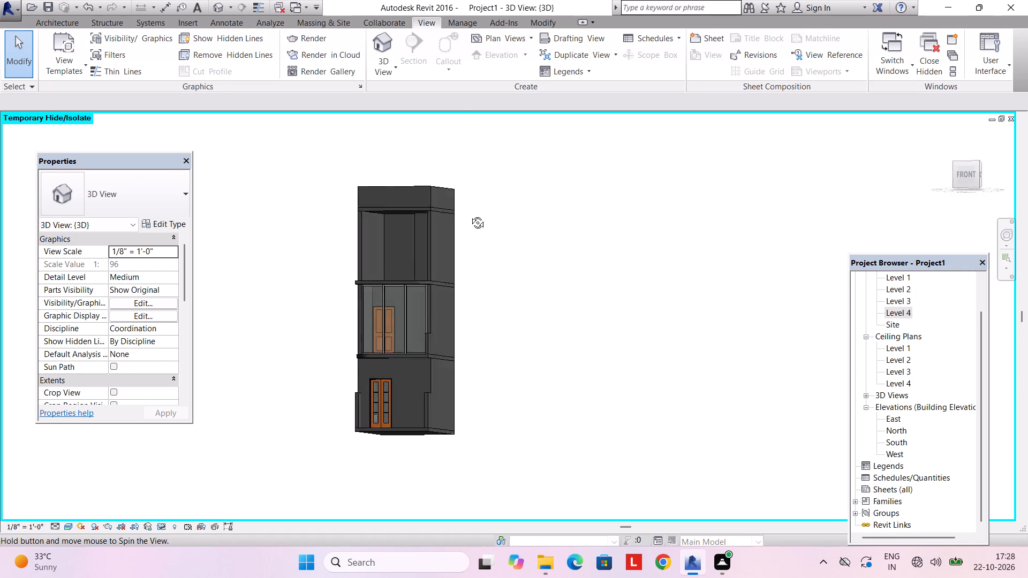
pyautogui.keyDown('shift'); pyautogui.moveTo(470, 215); pyautogui.dragTo(483, 248, button='middle'); pyautogui.keyUp('shift')
pyautogui.keyDown('shift'); pyautogui.moveTo(471, 265); pyautogui.dragTo(471, 300, button='middle'); pyautogui.keyUp('shift')
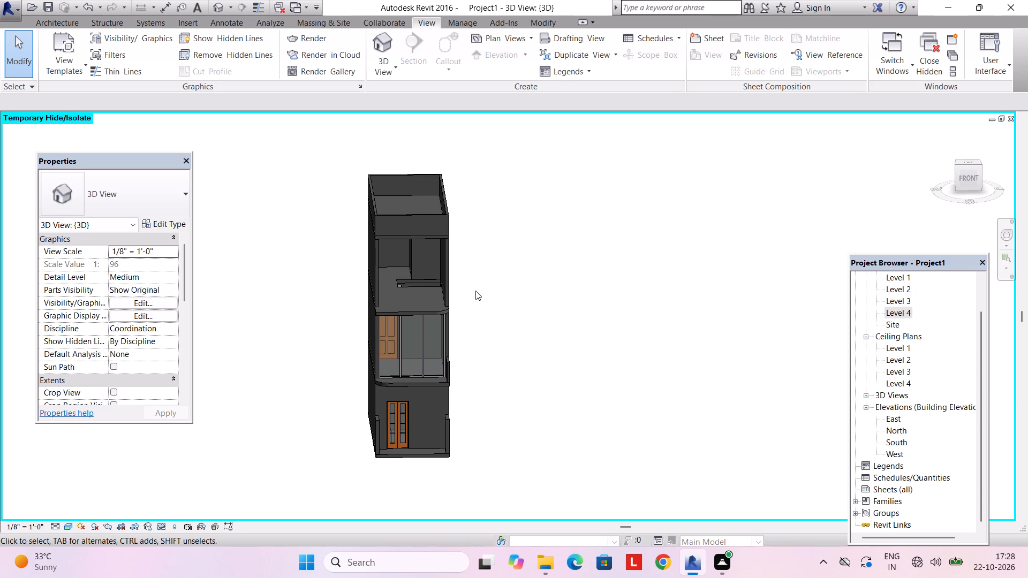
# In the Level 3 floor plan, copy the assembled stair that runs from Level 2 to Level 3 to the clipboard.
pyautogui.doubleClick(900, 295)
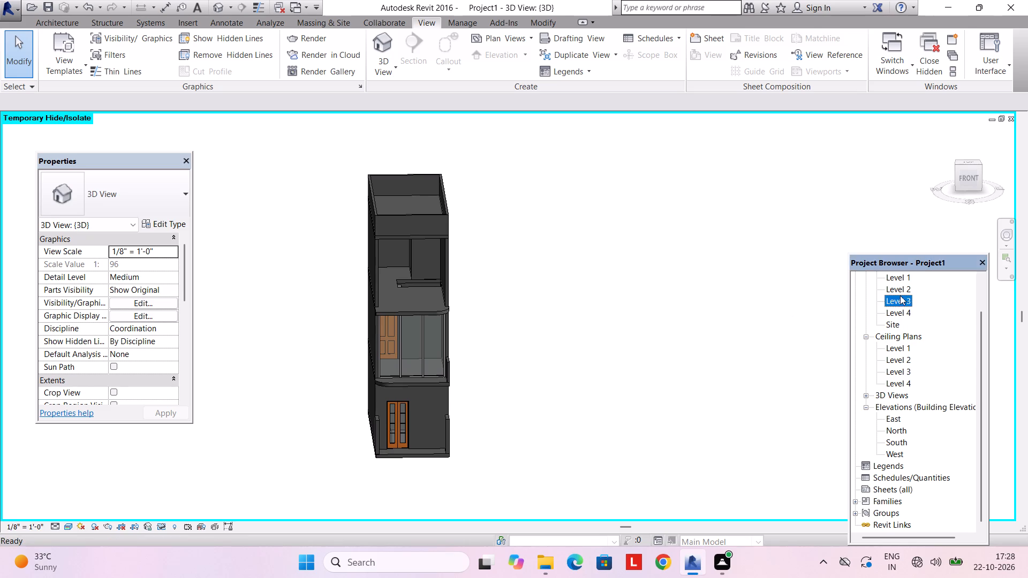
pyautogui.scroll(-3, 646, 276)
pyautogui.moveTo(646, 297); pyautogui.dragTo(604, 301, button='middle')
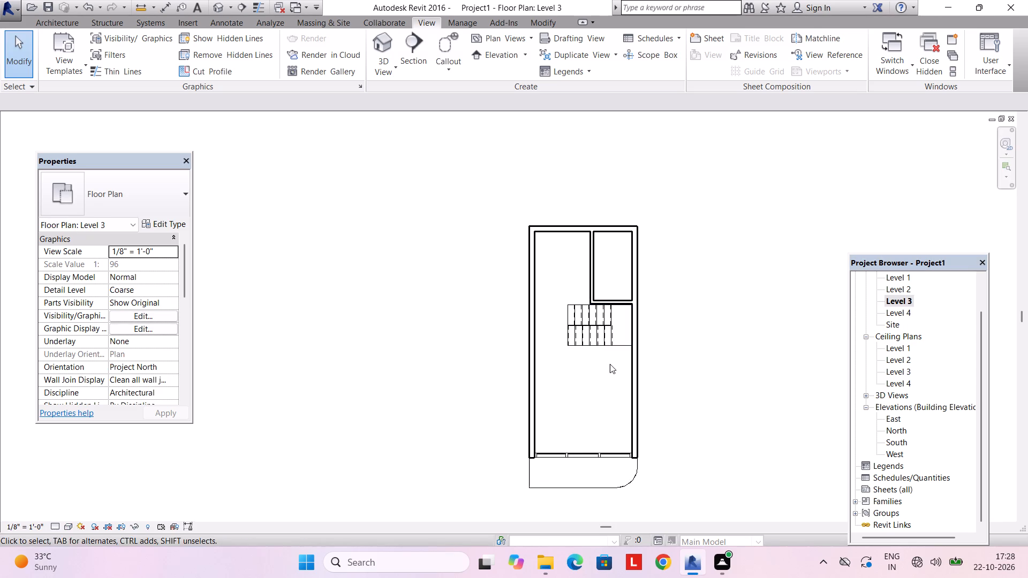
pyautogui.scroll(-1, 596, 419)
pyautogui.moveTo(596, 419); pyautogui.dragTo(558, 330, button='middle')
pyautogui.scroll(3, 558, 351)
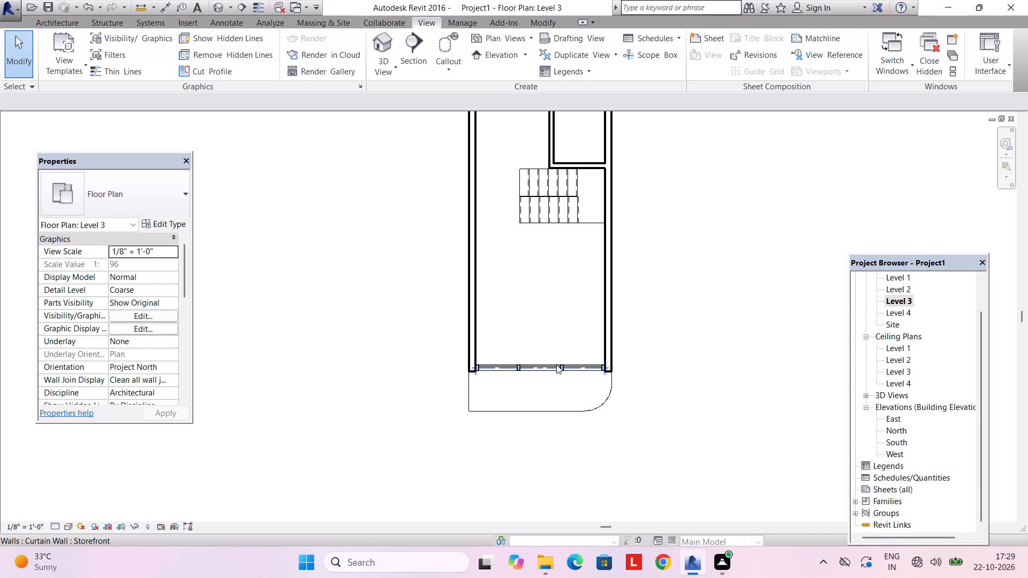
pyautogui.moveTo(585, 351); pyautogui.dragTo(580, 408, button='middle')
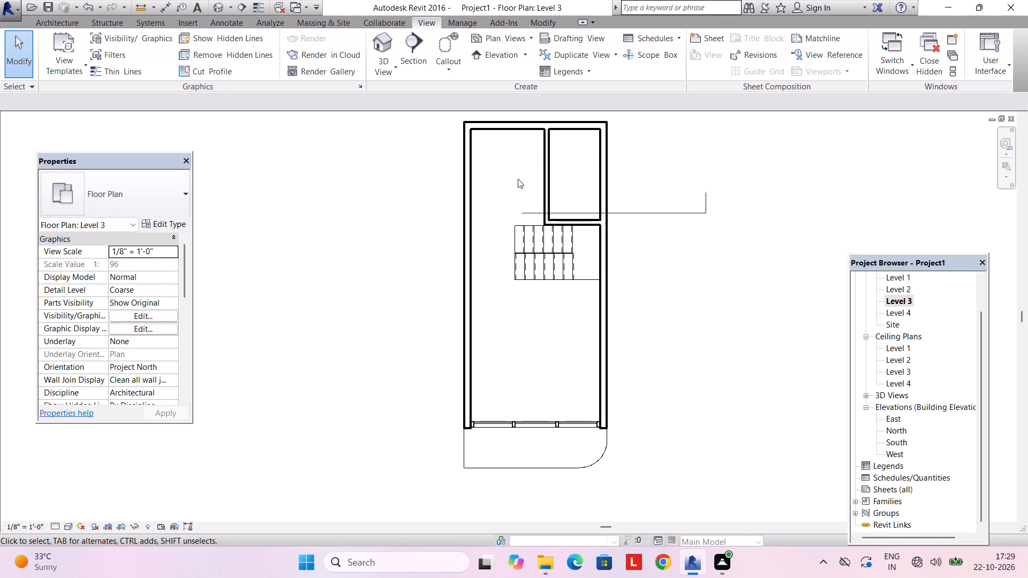
pyautogui.click(556, 242)
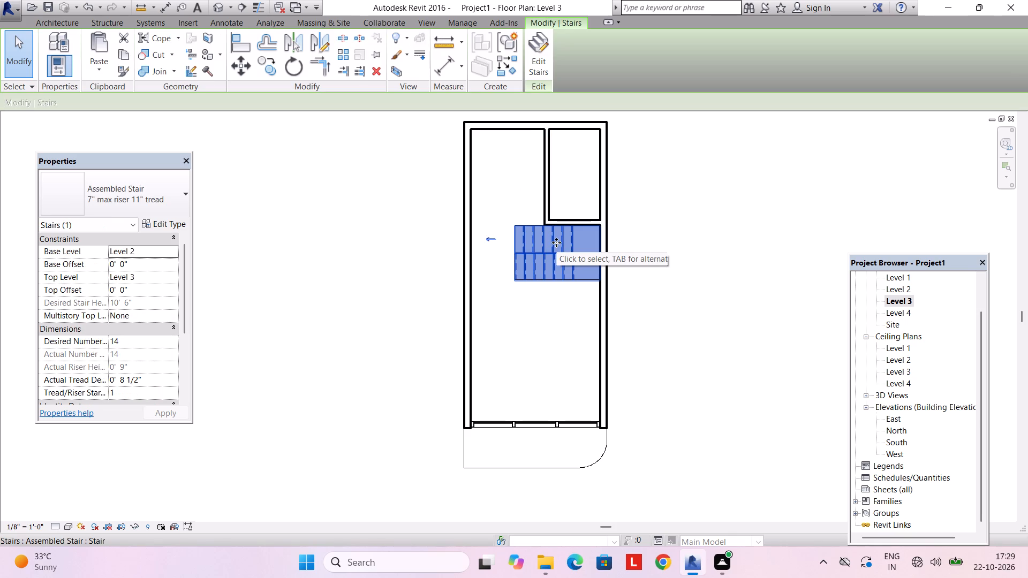
pyautogui.hotkey('ctrl', 'c')
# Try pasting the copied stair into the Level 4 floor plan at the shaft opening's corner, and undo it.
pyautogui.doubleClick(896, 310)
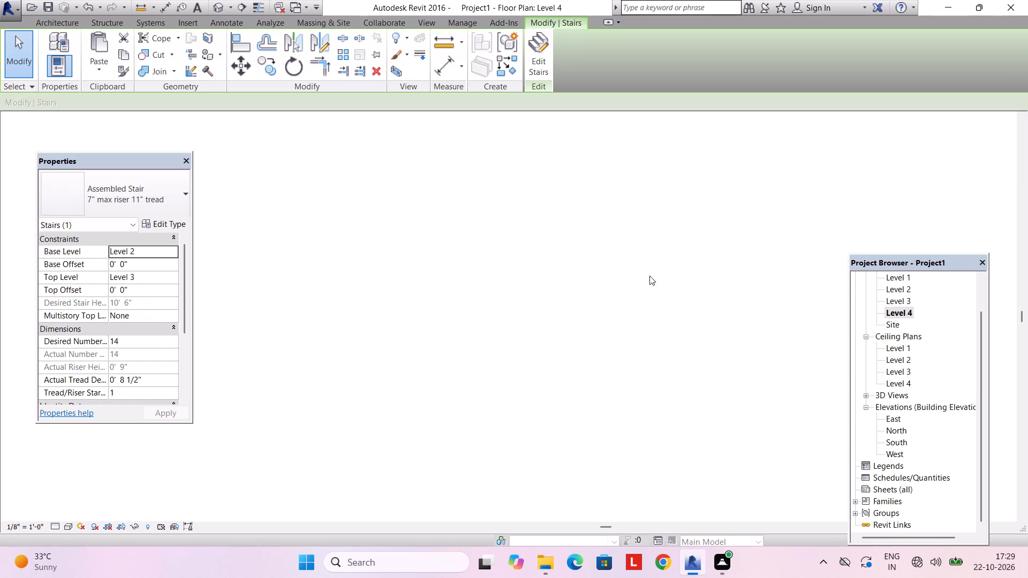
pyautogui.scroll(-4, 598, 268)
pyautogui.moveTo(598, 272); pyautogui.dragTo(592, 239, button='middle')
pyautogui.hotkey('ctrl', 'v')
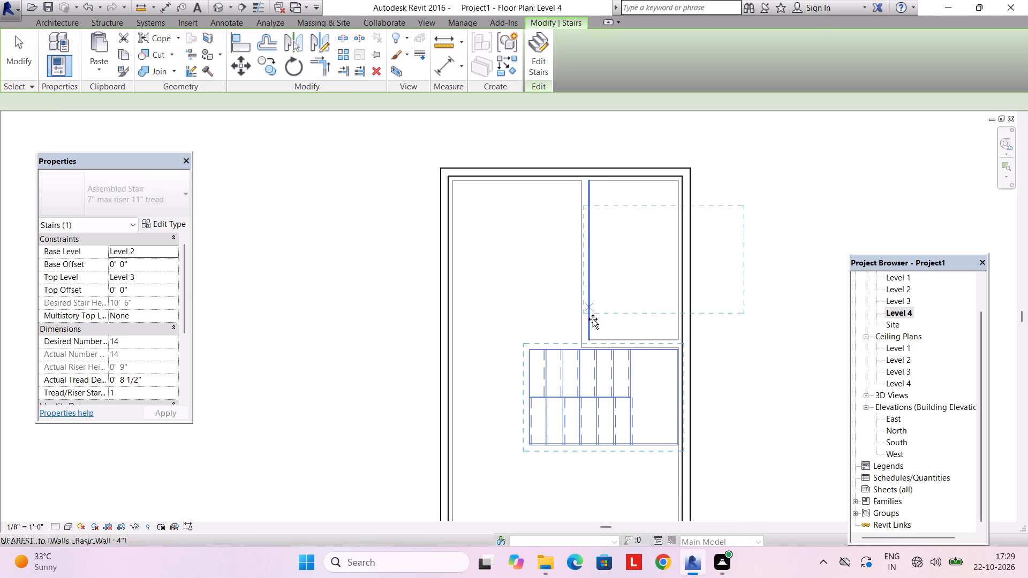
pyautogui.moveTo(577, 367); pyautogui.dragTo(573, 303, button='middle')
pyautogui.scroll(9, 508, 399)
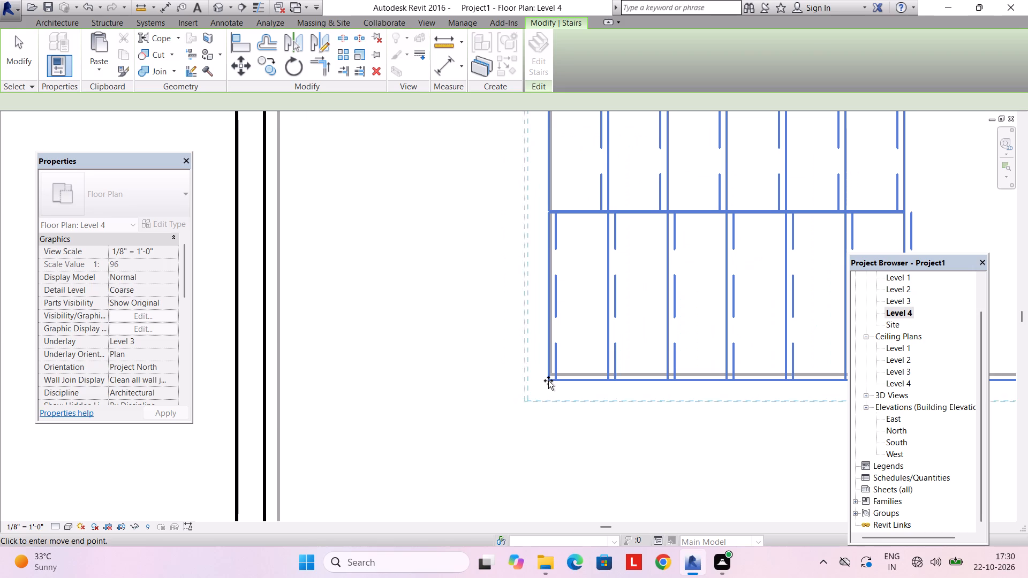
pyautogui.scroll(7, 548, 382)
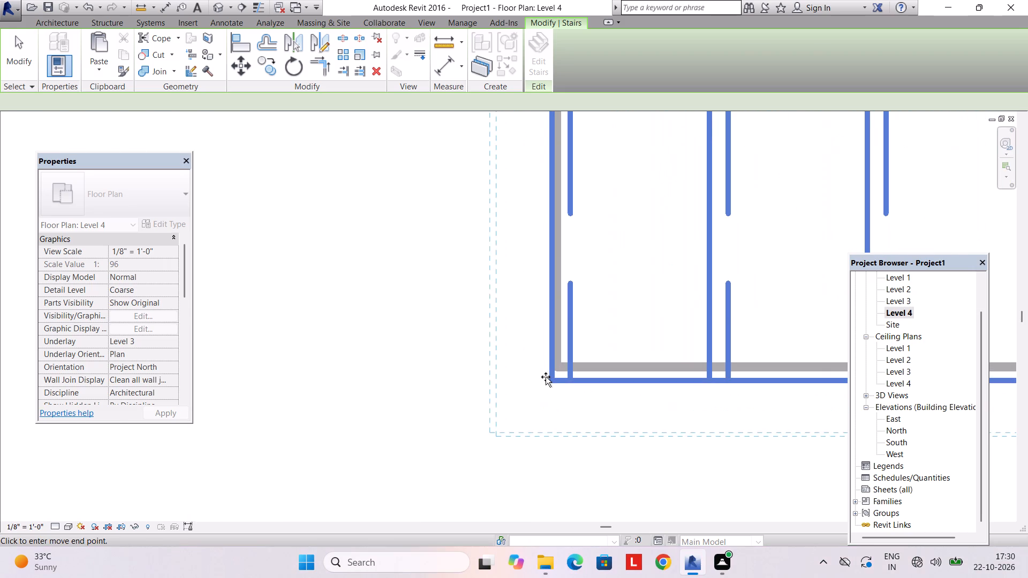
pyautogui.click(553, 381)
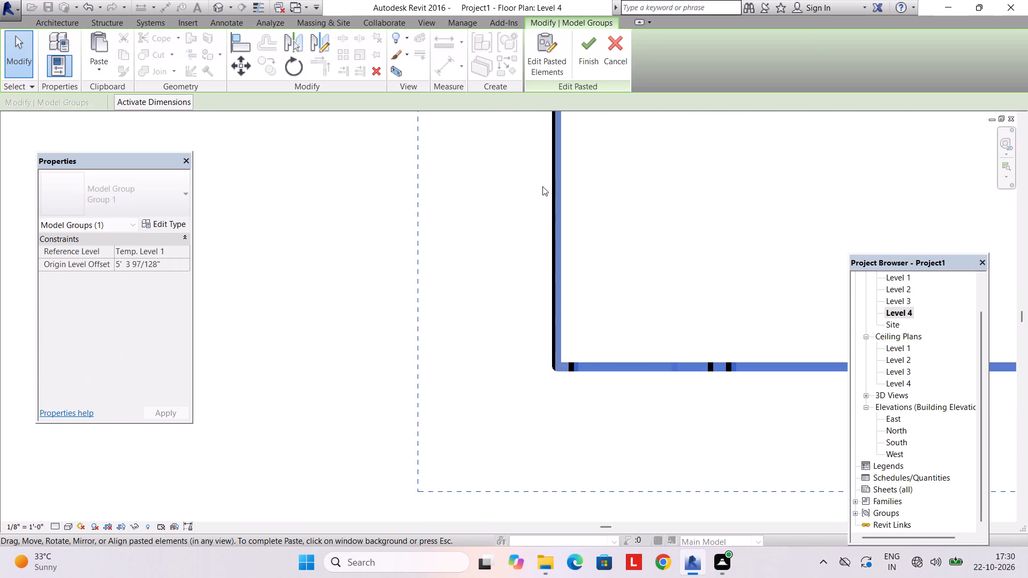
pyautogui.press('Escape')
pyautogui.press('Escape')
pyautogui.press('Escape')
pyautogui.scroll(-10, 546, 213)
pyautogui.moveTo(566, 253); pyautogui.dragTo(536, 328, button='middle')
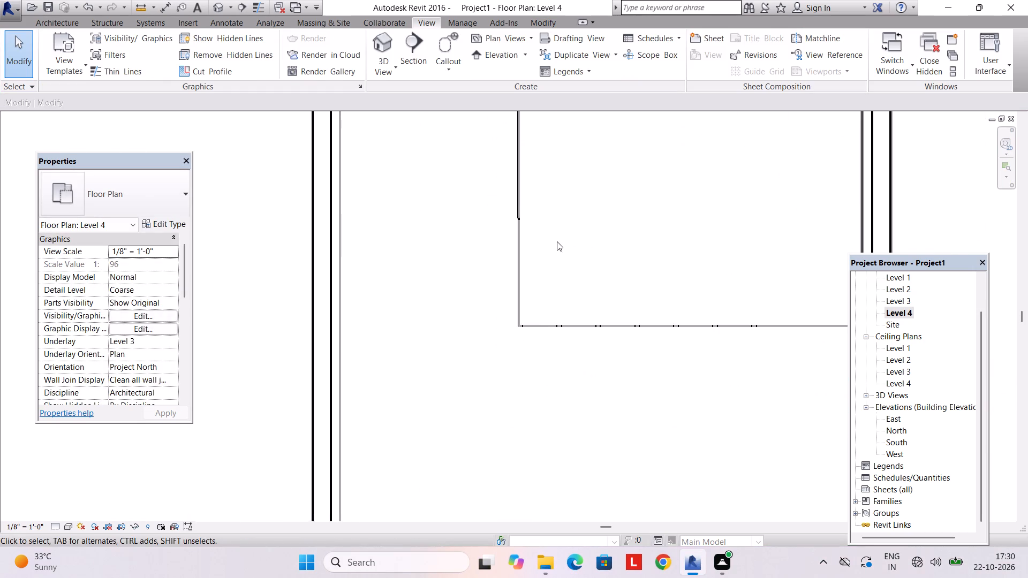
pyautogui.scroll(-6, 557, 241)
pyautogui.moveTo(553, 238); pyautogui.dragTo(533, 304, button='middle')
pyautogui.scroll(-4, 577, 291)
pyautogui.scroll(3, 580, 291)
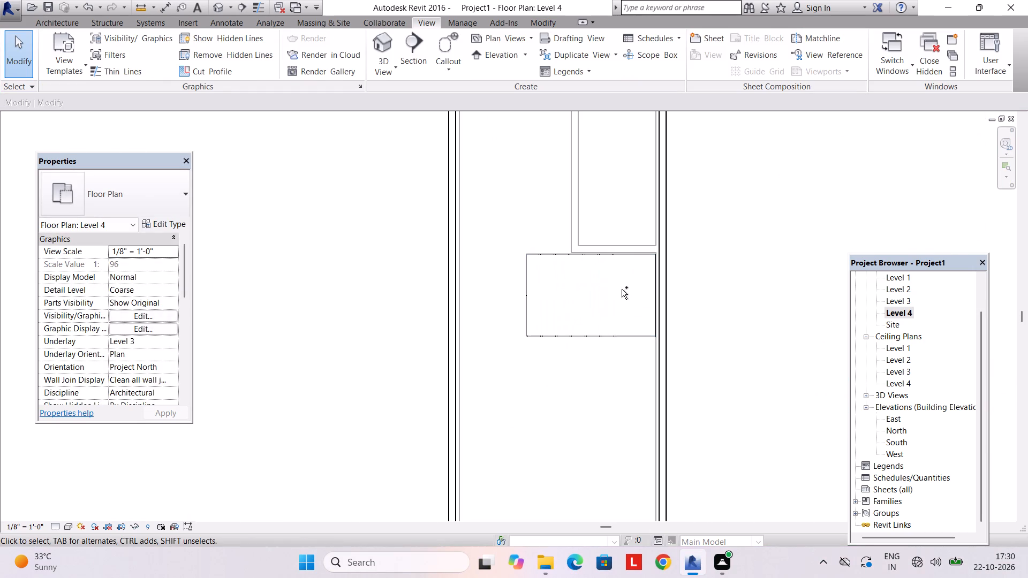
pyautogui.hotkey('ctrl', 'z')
# Examine the stair area in the Level 3 floor plan and the open upper storey in the default 3D view.
pyautogui.doubleClick(894, 302)
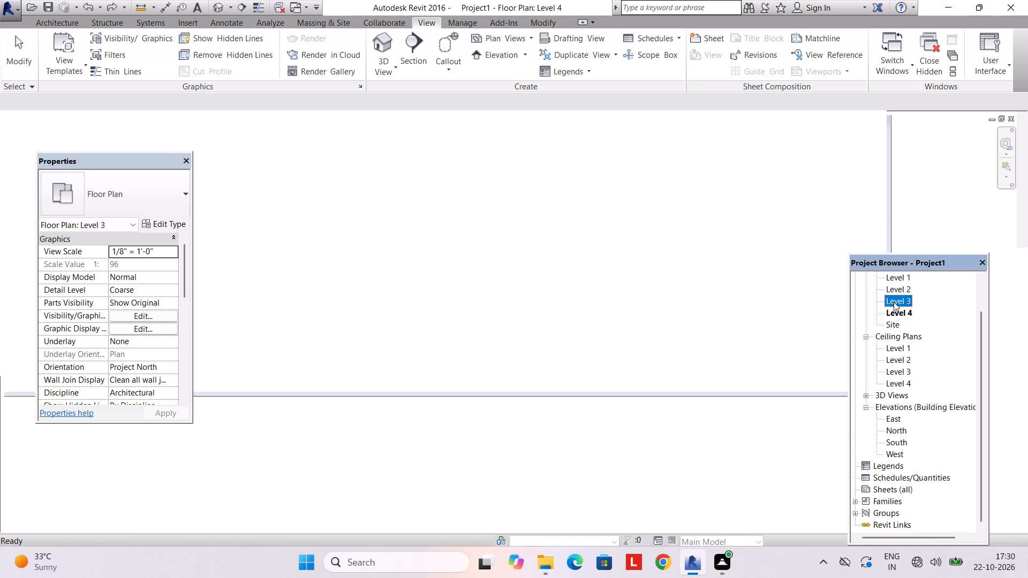
pyautogui.scroll(-2, 594, 339)
pyautogui.scroll(7, 553, 309)
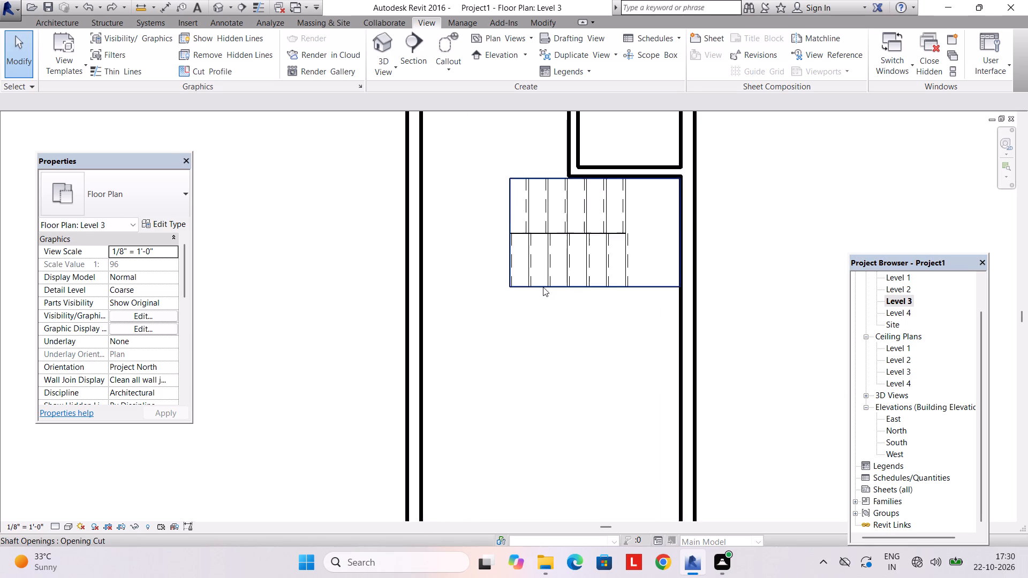
pyautogui.moveTo(543, 287); pyautogui.dragTo(528, 332, button='middle')
pyautogui.click(399, 69)
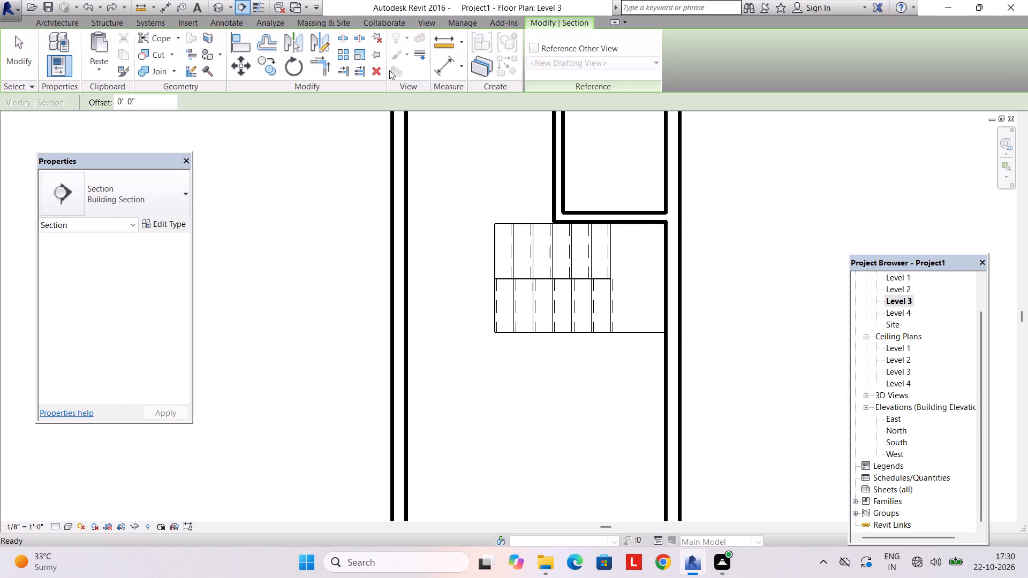
pyautogui.press('Escape')
pyautogui.click(380, 70)
pyautogui.click(387, 92)
pyautogui.moveTo(514, 245); pyautogui.dragTo(475, 247, button='middle')
pyautogui.scroll(3, 444, 280)
pyautogui.keyDown('shift'); pyautogui.moveTo(443, 276); pyautogui.dragTo(497, 263, button='middle'); pyautogui.keyUp('shift')
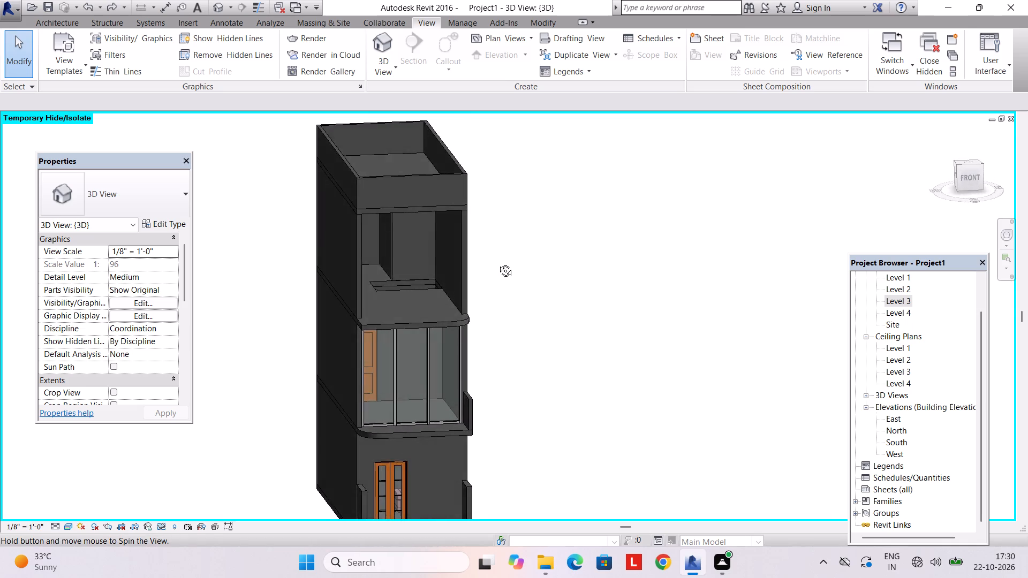
pyautogui.keyDown('shift'); pyautogui.moveTo(497, 263); pyautogui.dragTo(490, 355, button='middle'); pyautogui.keyUp('shift')
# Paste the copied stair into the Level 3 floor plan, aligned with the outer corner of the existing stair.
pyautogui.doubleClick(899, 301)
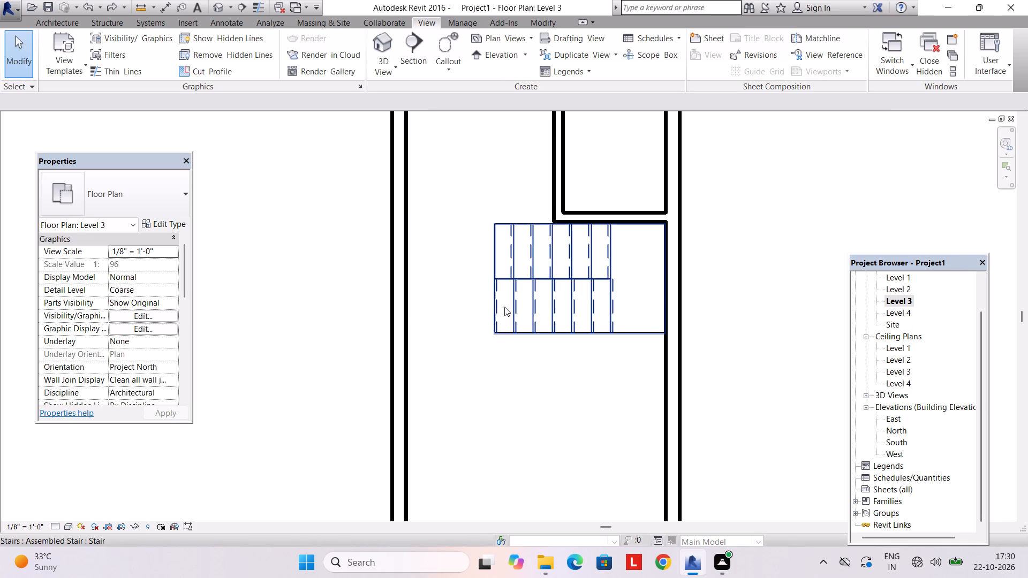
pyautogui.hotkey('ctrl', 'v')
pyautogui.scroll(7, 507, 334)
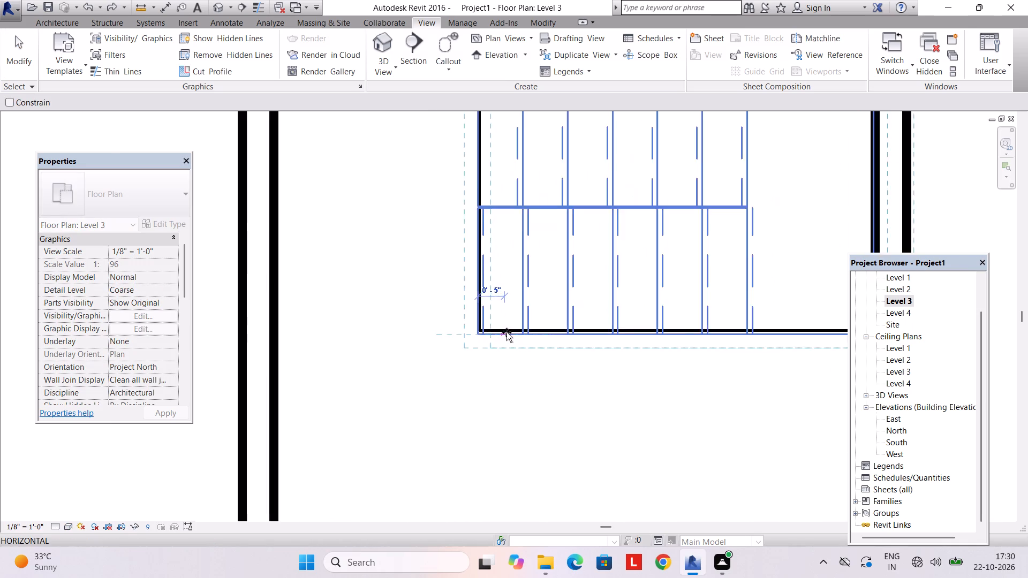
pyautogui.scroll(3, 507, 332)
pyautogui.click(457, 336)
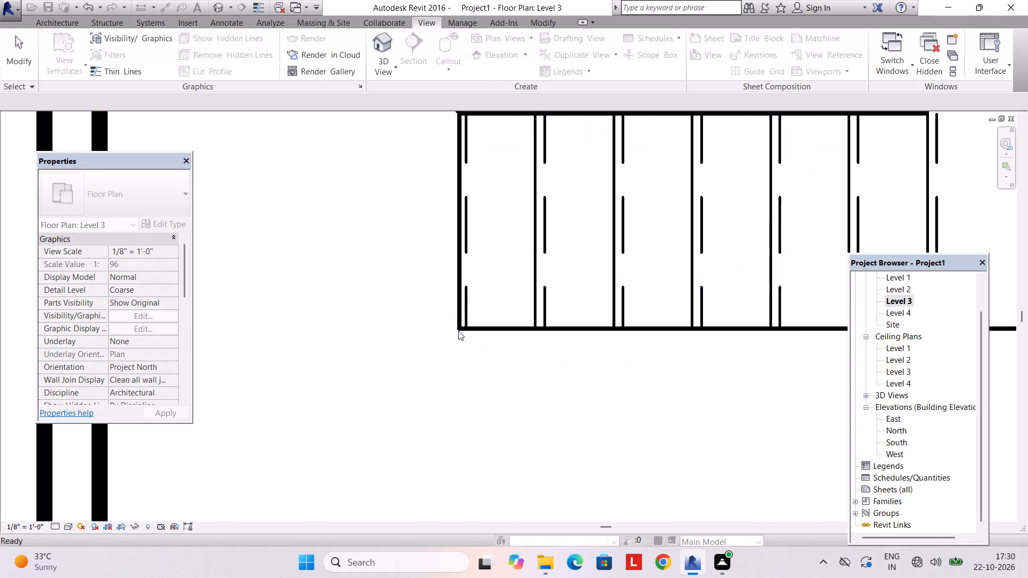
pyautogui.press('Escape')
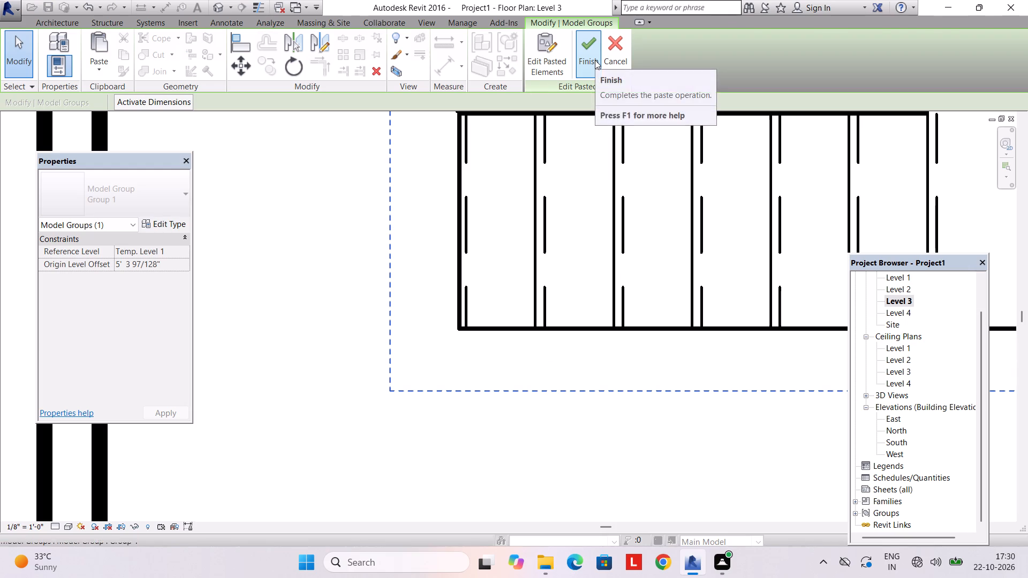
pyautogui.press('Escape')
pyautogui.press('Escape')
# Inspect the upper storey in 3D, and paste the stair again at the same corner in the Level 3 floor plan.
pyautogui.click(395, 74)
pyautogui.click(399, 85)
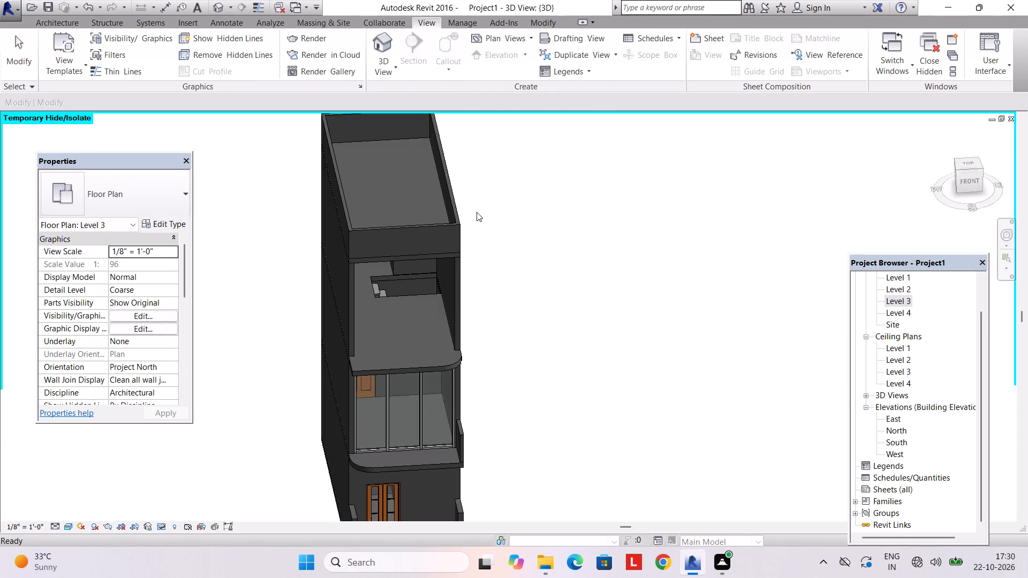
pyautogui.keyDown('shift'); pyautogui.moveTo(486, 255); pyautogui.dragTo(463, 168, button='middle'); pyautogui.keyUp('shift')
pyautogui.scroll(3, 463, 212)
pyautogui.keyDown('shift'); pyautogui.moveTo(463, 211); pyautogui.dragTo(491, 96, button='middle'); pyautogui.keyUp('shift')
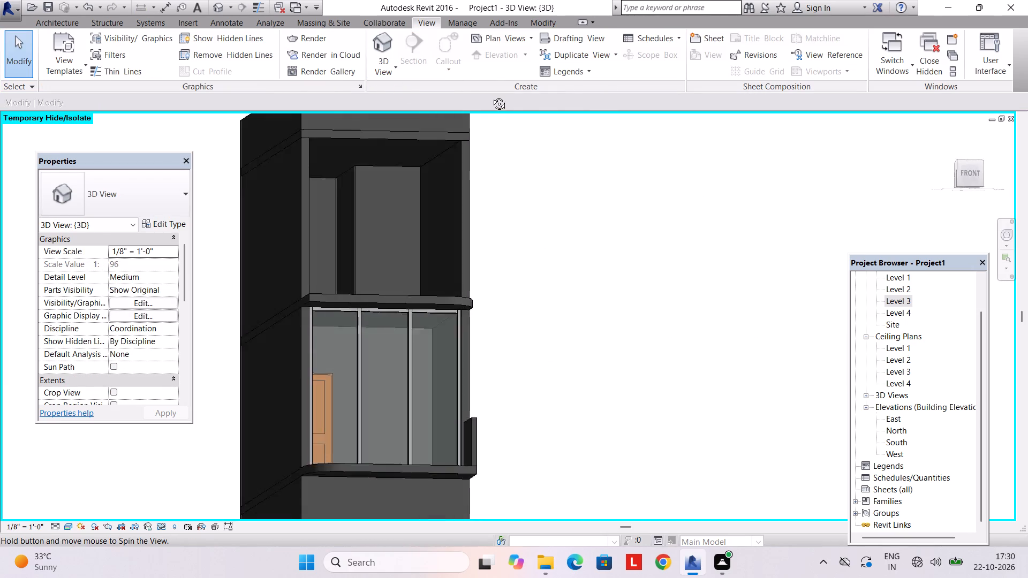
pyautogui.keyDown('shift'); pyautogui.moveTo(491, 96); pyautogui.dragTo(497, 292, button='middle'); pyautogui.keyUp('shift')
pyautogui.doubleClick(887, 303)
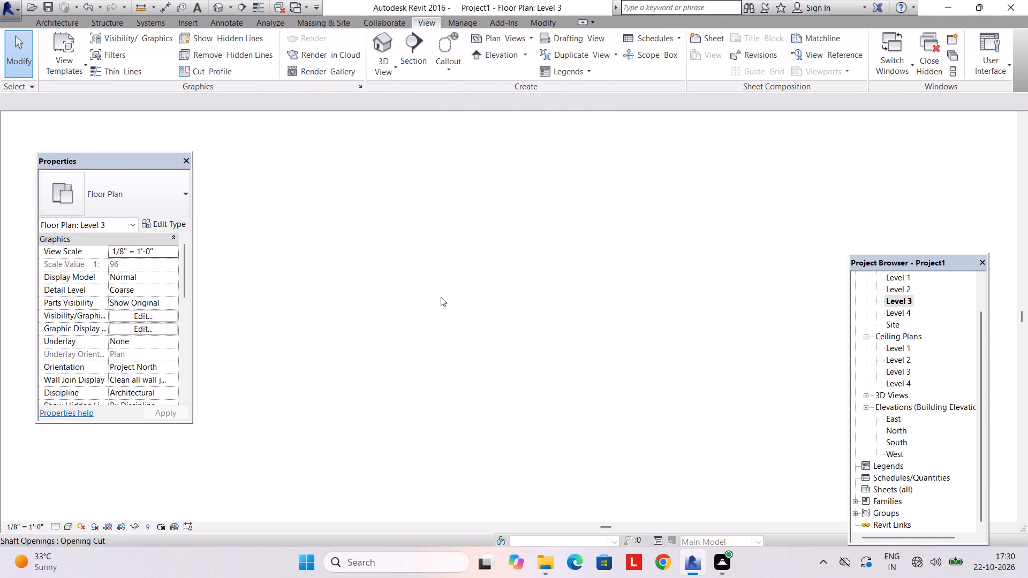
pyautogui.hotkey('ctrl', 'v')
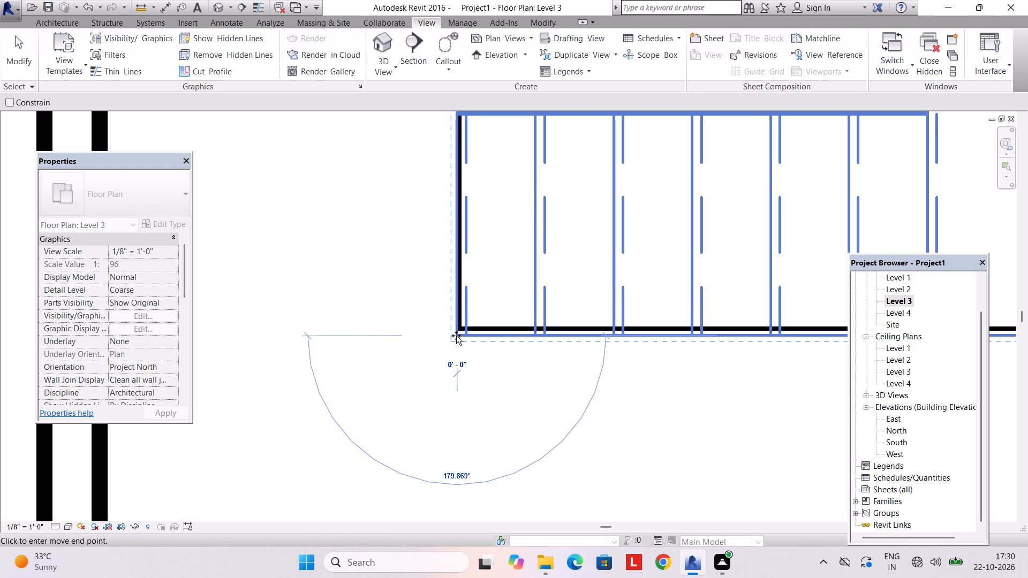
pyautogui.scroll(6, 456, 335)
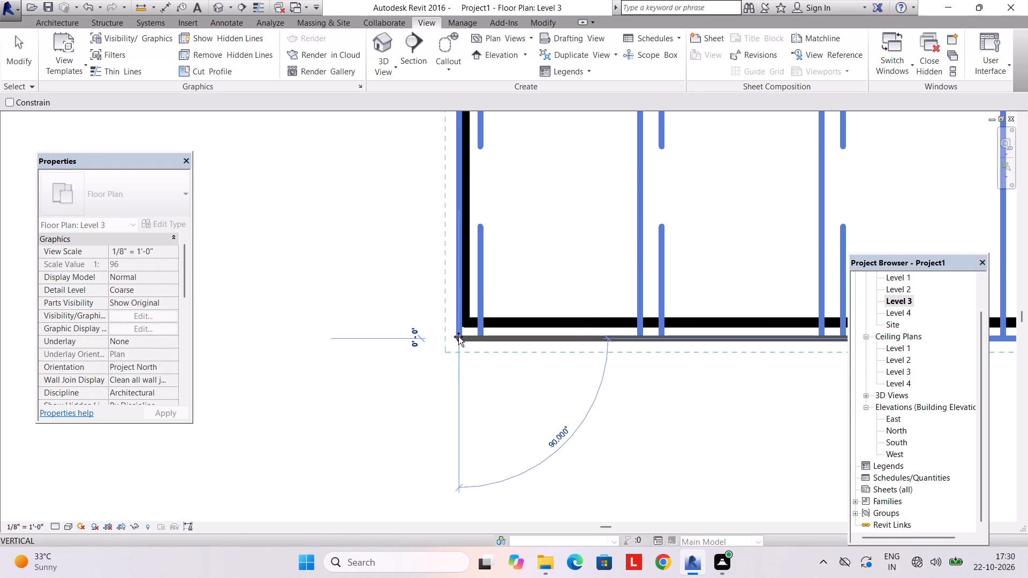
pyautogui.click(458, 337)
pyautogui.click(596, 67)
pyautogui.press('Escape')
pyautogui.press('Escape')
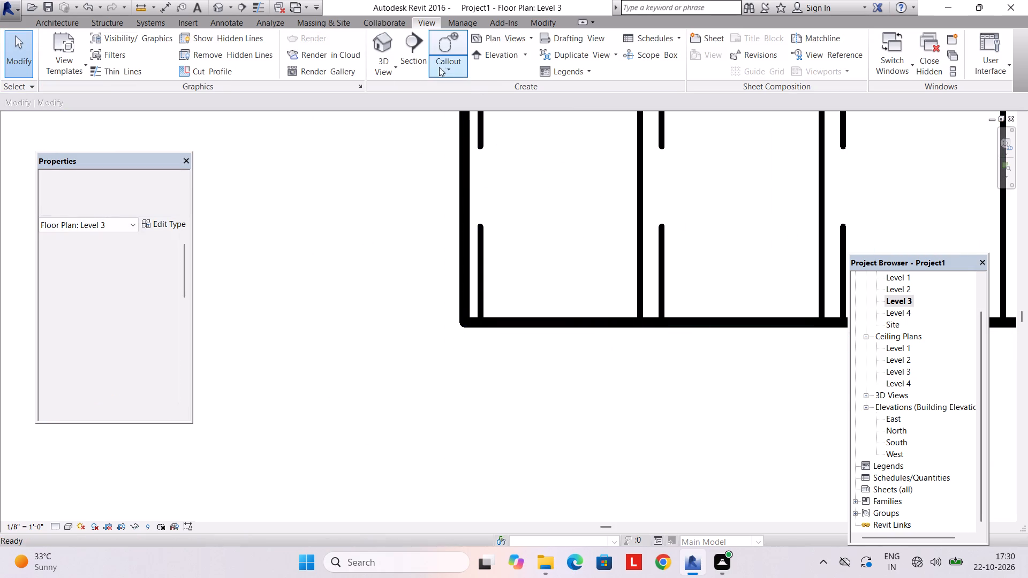
# Check the upper storey in 3D, and copy the Level 2 to Level 3 stair from the Level 2 floor plan.
pyautogui.click(383, 69)
pyautogui.click(409, 104)
pyautogui.keyDown('shift'); pyautogui.moveTo(494, 258); pyautogui.dragTo(452, 164, button='middle'); pyautogui.keyUp('shift')
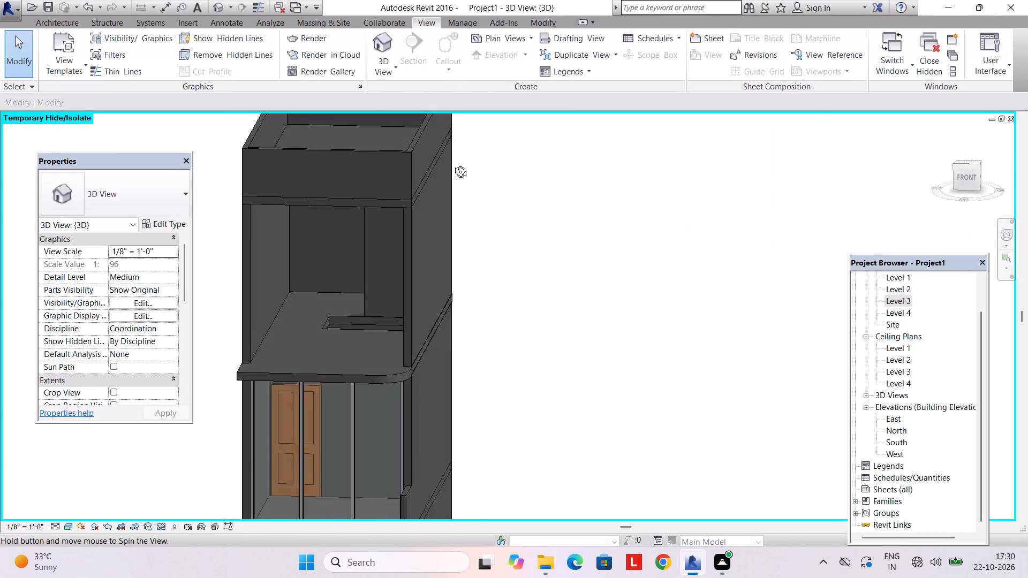
pyautogui.keyDown('shift'); pyautogui.moveTo(452, 164); pyautogui.dragTo(481, 102, button='middle'); pyautogui.keyUp('shift')
pyautogui.moveTo(489, 216); pyautogui.dragTo(493, 264, button='middle')
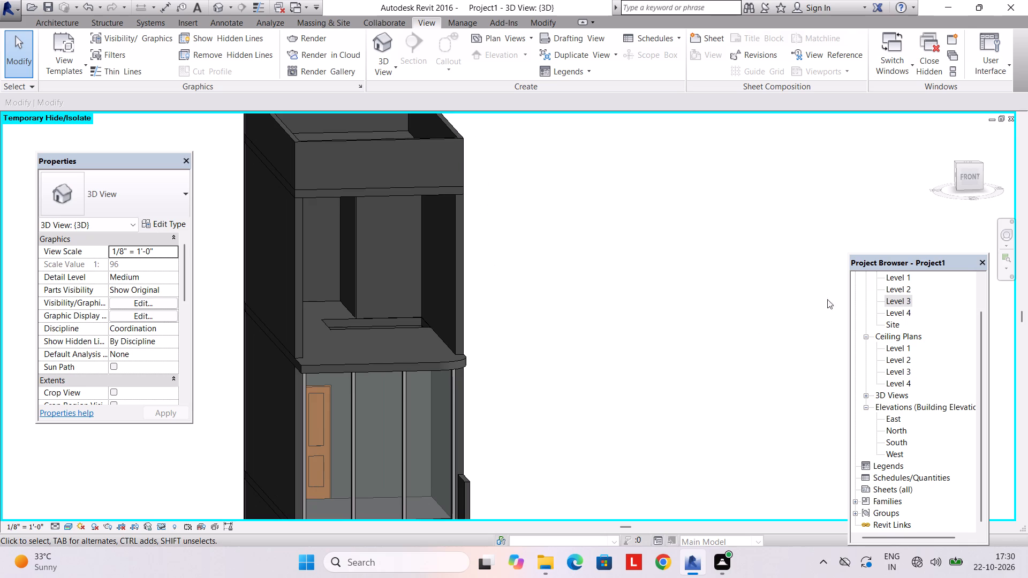
pyautogui.doubleClick(902, 286)
pyautogui.scroll(2, 608, 331)
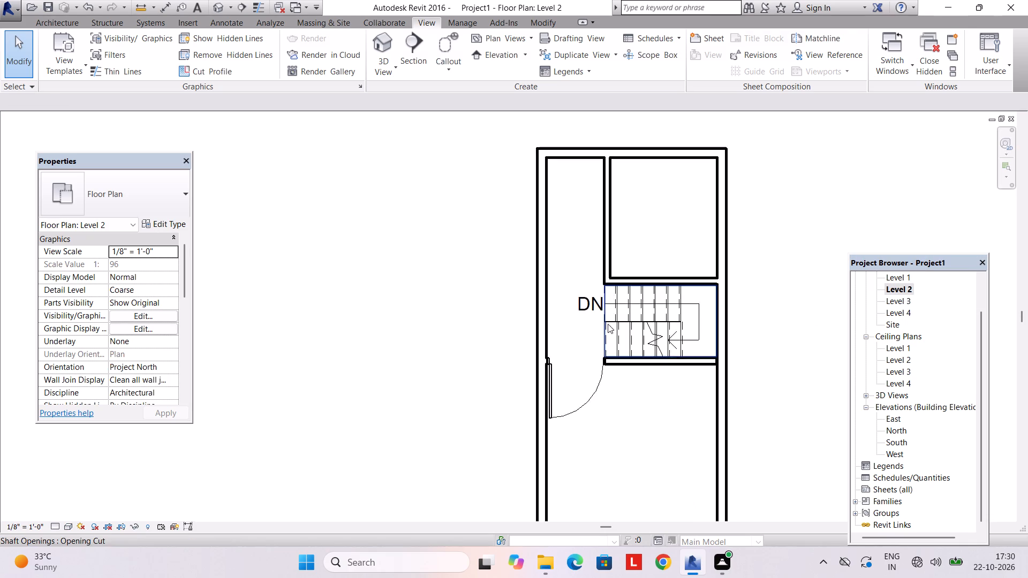
pyautogui.scroll(3, 608, 324)
pyautogui.click(660, 314)
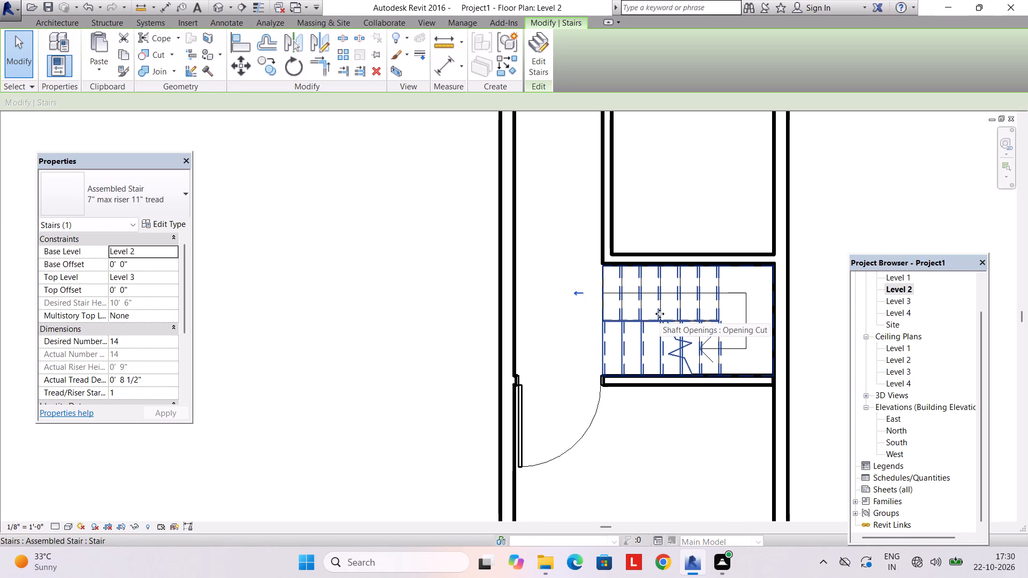
pyautogui.hotkey('ctrl', 'c')
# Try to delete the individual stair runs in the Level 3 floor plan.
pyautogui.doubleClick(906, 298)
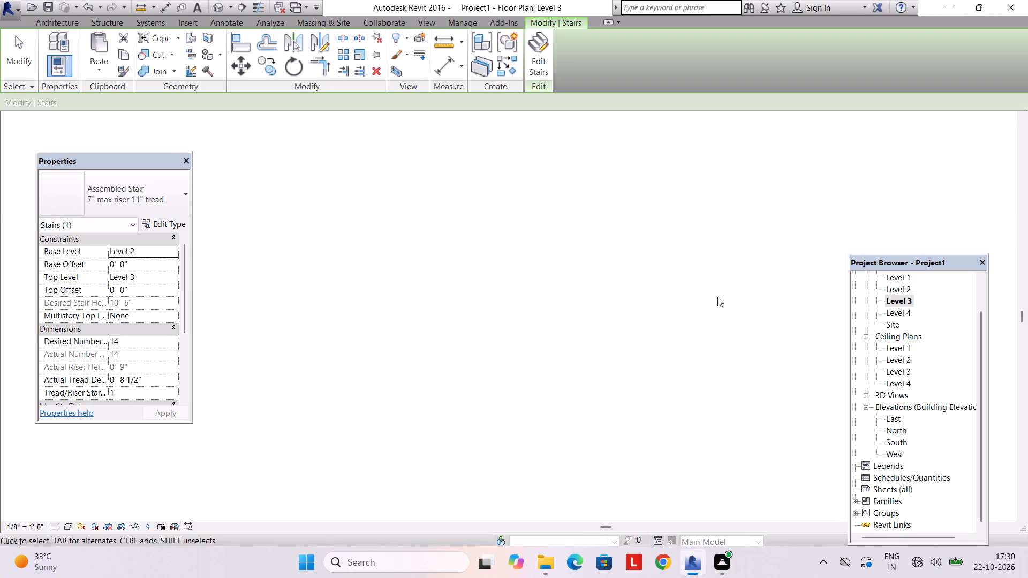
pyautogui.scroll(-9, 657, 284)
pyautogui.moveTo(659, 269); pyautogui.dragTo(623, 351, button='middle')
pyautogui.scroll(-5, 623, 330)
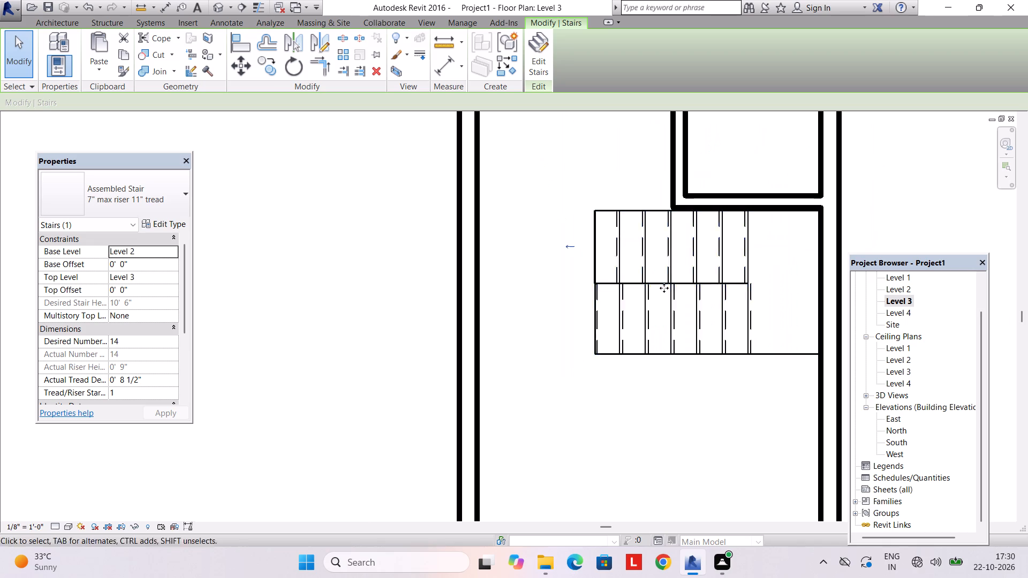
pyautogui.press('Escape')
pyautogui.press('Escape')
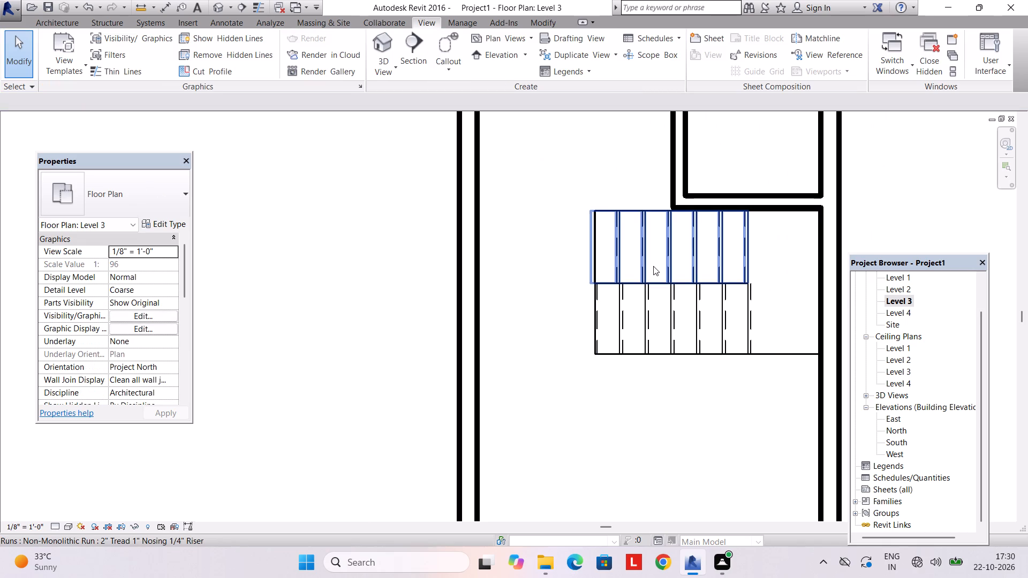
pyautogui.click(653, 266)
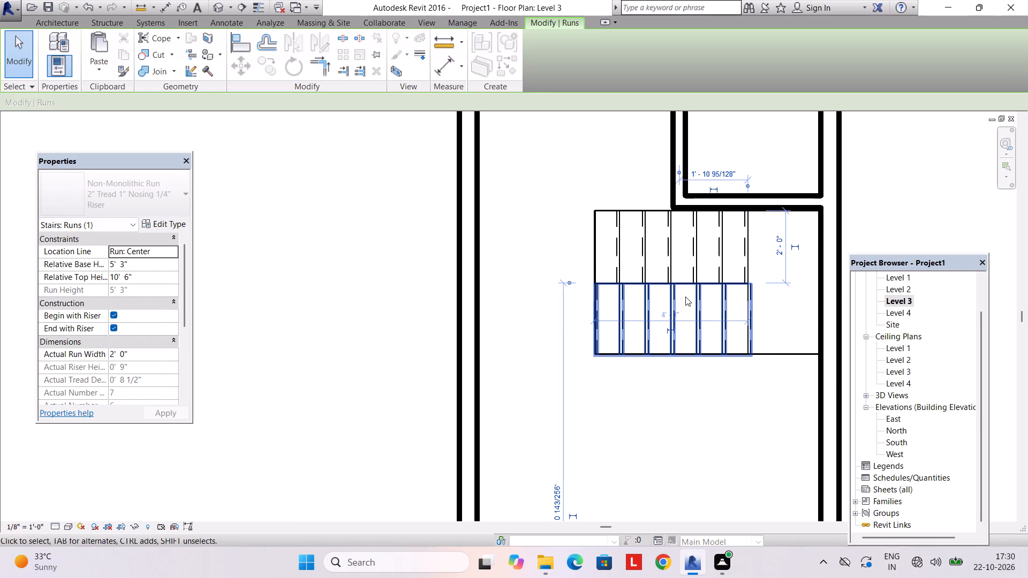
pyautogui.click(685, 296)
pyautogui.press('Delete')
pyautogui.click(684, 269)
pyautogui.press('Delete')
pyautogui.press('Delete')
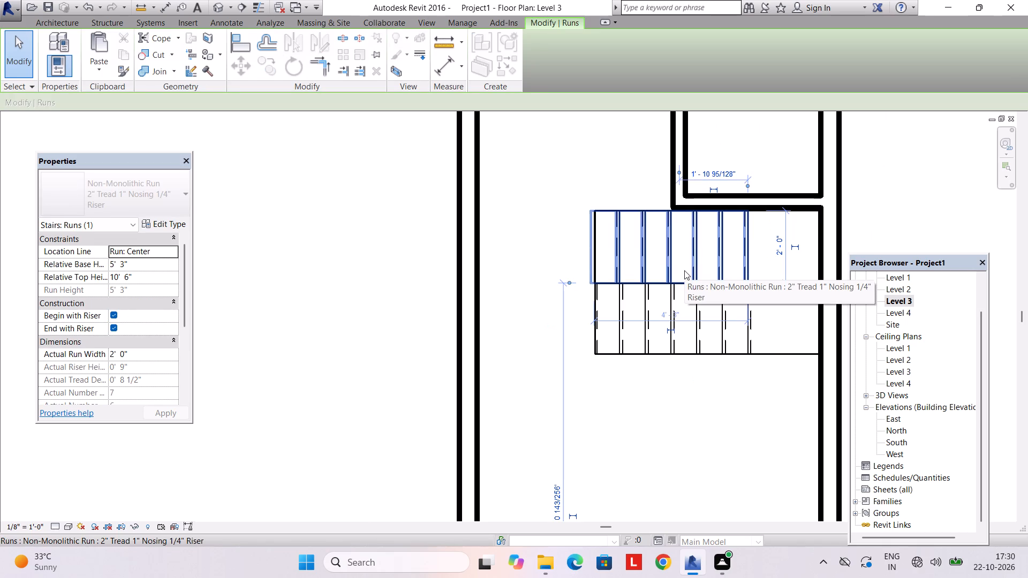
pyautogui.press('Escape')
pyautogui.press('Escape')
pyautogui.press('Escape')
# Delete all the overlapping assembled stairs inside the shaft opening in the Level 3 floor plan.
pyautogui.click(684, 270)
pyautogui.press('Delete')
pyautogui.press('Delete')
pyautogui.press('Delete')
pyautogui.click(704, 288)
pyautogui.press('Delete')
pyautogui.press('Delete')
pyautogui.press('Delete')
pyautogui.click(704, 292)
pyautogui.press('Delete')
pyautogui.press('Delete')
pyautogui.click(704, 292)
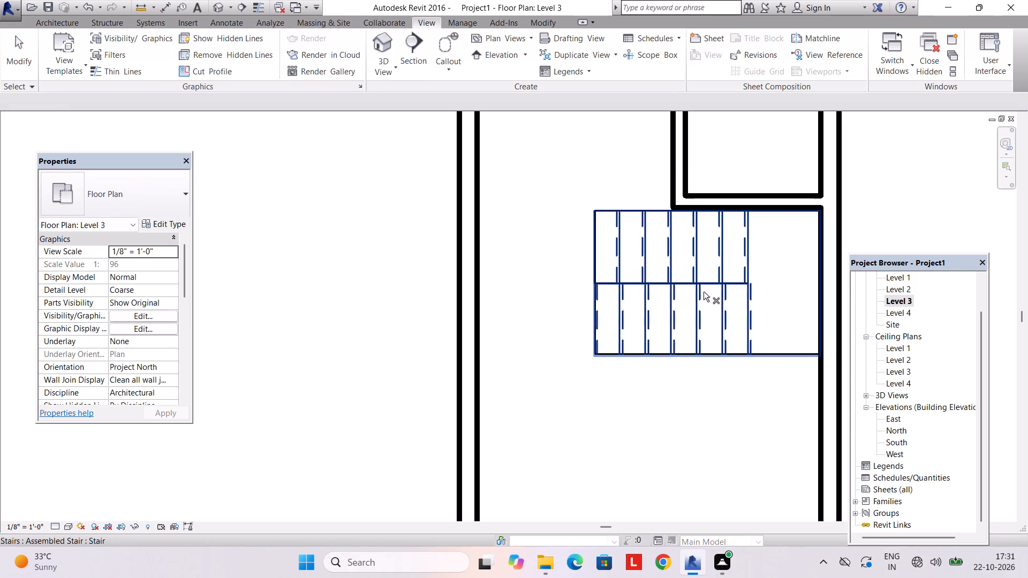
pyautogui.press('Delete')
pyautogui.click(704, 292)
pyautogui.press('Delete')
pyautogui.press('Delete')
pyautogui.scroll(1, 599, 234)
pyautogui.scroll(-3, 599, 232)
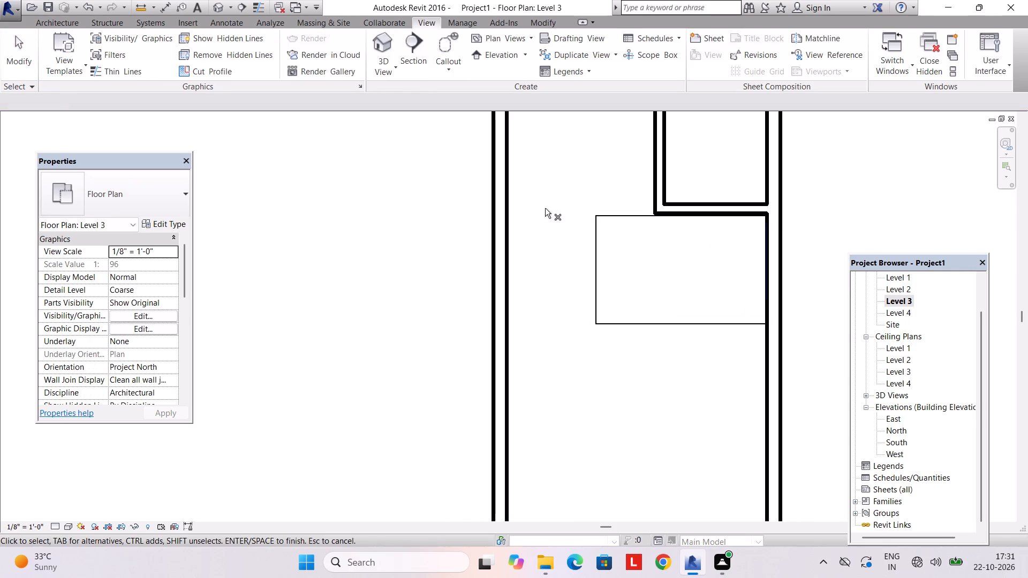
# Reset the temporary hide/isolate in the 3D view so all hidden elements of the building are shown again.
pyautogui.click(398, 76)
pyautogui.click(405, 93)
pyautogui.keyDown('shift'); pyautogui.moveTo(477, 293); pyautogui.dragTo(435, 217, button='middle'); pyautogui.keyUp('shift')
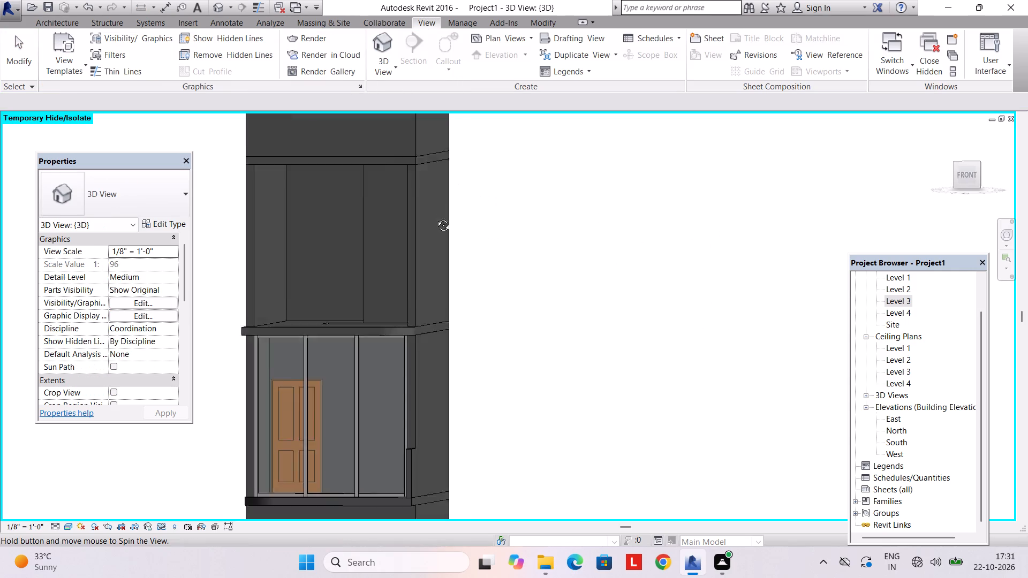
pyautogui.keyDown('shift'); pyautogui.moveTo(435, 217); pyautogui.dragTo(479, 207, button='middle'); pyautogui.keyUp('shift')
pyautogui.keyDown('shift'); pyautogui.moveTo(471, 319); pyautogui.dragTo(393, 328, button='middle'); pyautogui.keyUp('shift')
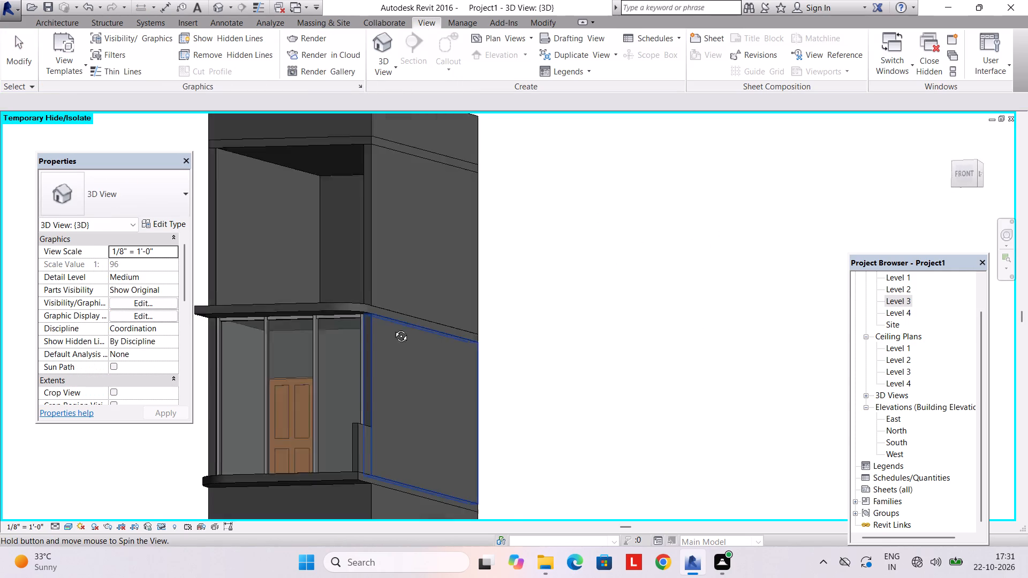
pyautogui.keyDown('shift'); pyautogui.moveTo(393, 328); pyautogui.dragTo(362, 326, button='middle'); pyautogui.keyUp('shift')
pyautogui.click(380, 324)
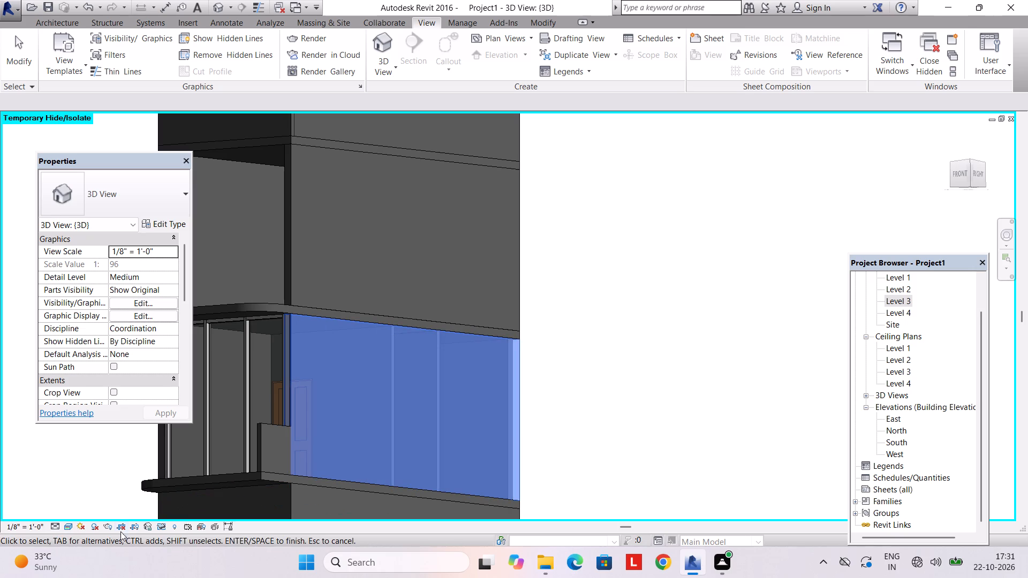
pyautogui.click(163, 530)
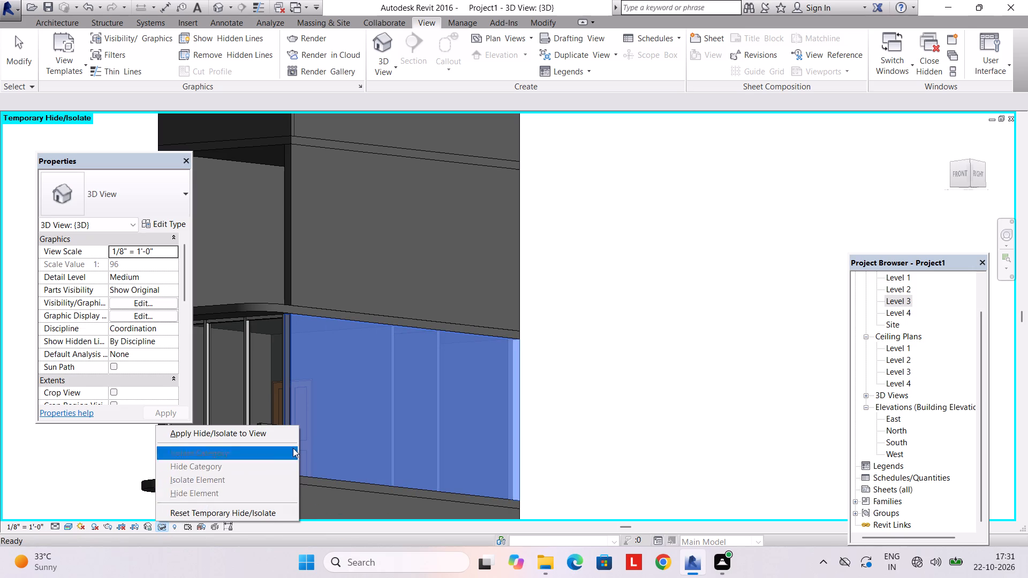
pyautogui.press('Escape')
pyautogui.press('Escape')
pyautogui.press('Escape')
pyautogui.press('Escape')
pyautogui.press('Escape')
pyautogui.click(375, 326)
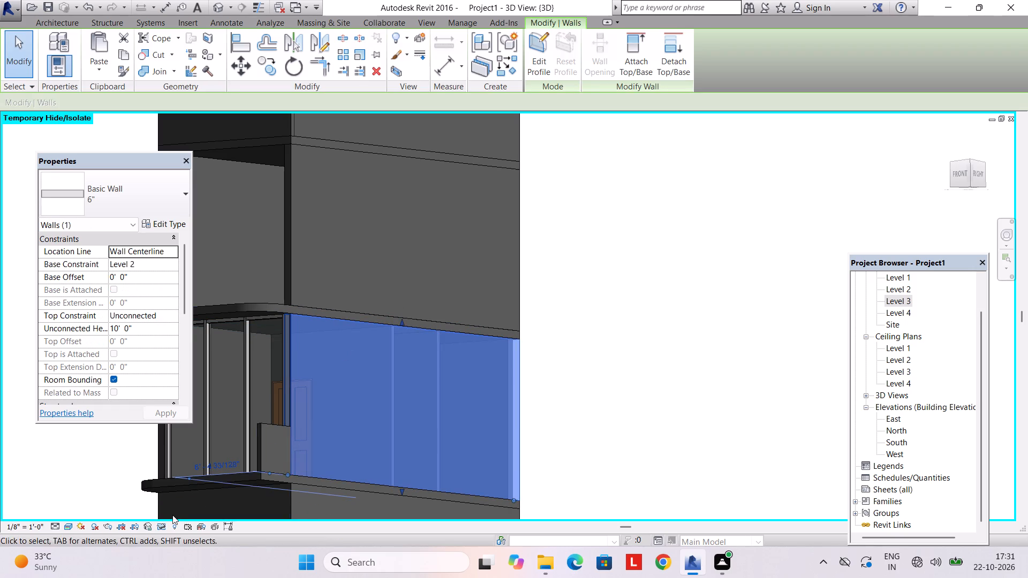
pyautogui.click(163, 525)
pyautogui.click(177, 517)
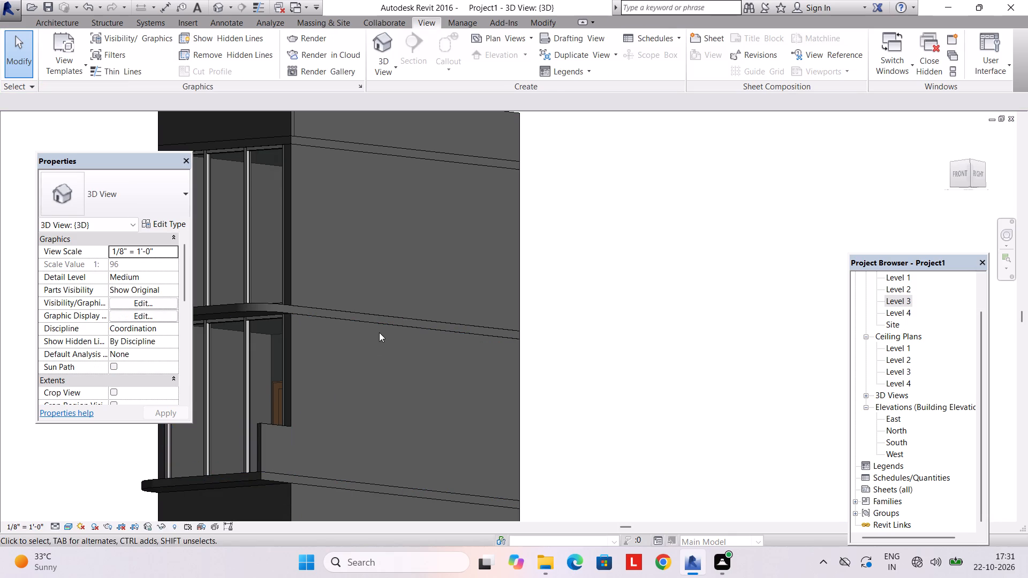
# Temporarily hide the long side wall of the Level 2 storey in the 3D view.
pyautogui.click(382, 328)
pyautogui.click(156, 524)
pyautogui.click(171, 496)
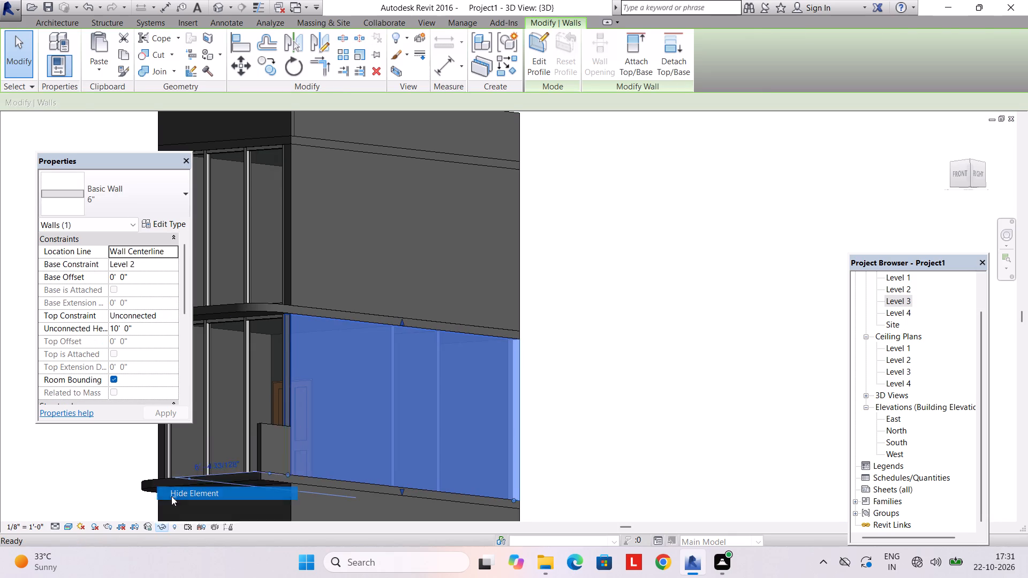
# Examine the interior of the Level 2 storey and the stair arriving in its shaft opening in 3D.
pyautogui.keyDown('shift'); pyautogui.moveTo(326, 399); pyautogui.dragTo(210, 543, button='middle'); pyautogui.keyUp('shift')
pyautogui.keyDown('shift'); pyautogui.moveTo(356, 469); pyautogui.dragTo(345, 500, button='middle'); pyautogui.keyUp('shift')
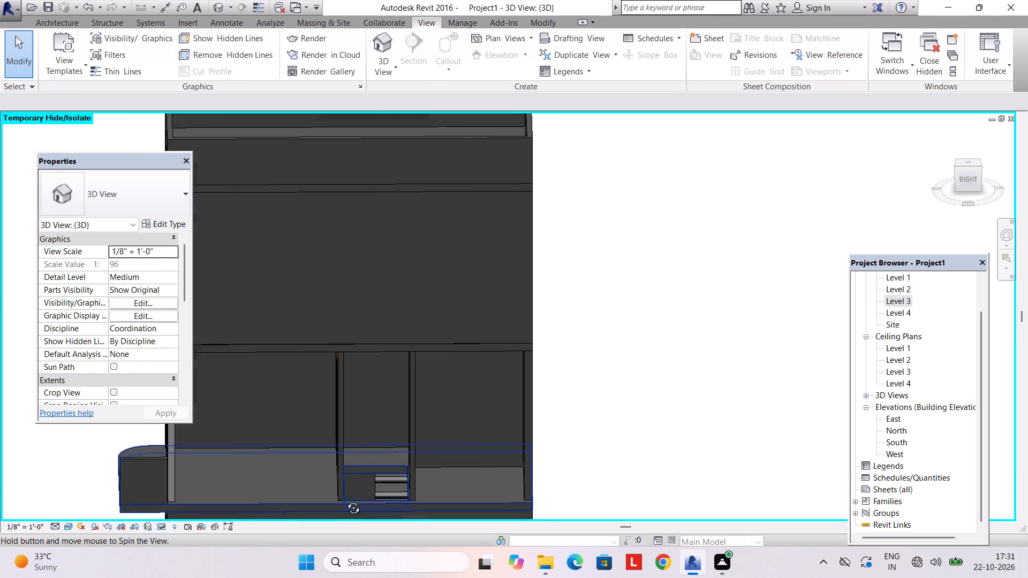
pyautogui.keyDown('shift'); pyautogui.moveTo(345, 500); pyautogui.dragTo(334, 545, button='middle'); pyautogui.keyUp('shift')
pyautogui.keyDown('shift'); pyautogui.scroll(-1, 364, 470); pyautogui.keyUp('shift')
pyautogui.keyDown('shift'); pyautogui.moveTo(364, 470); pyautogui.dragTo(388, 333, button='middle'); pyautogui.keyUp('shift')
pyautogui.moveTo(398, 421); pyautogui.dragTo(397, 372, button='middle')
pyautogui.scroll(1, 399, 451)
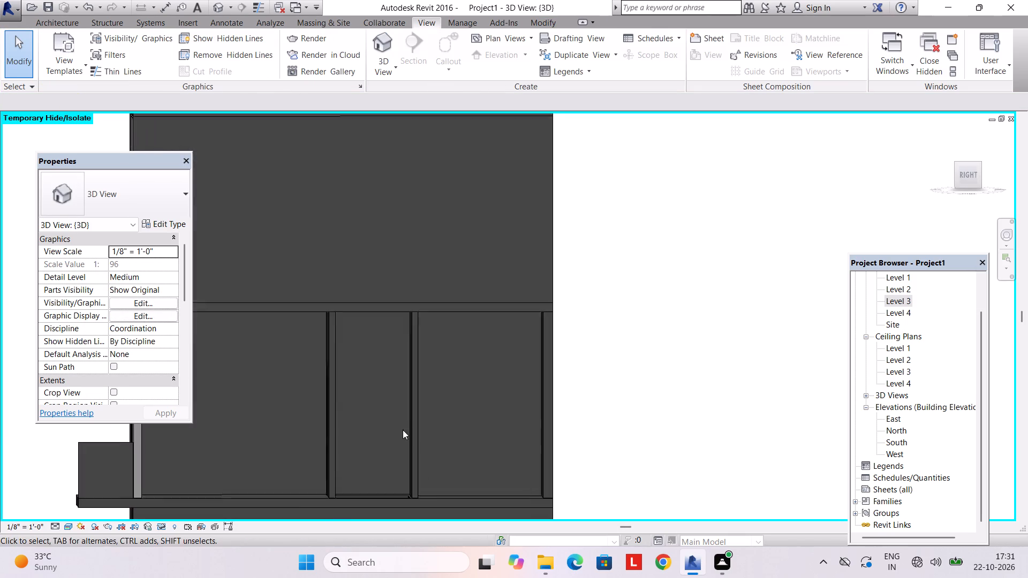
pyautogui.scroll(1, 403, 430)
pyautogui.scroll(-8, 404, 420)
pyautogui.middleClick(404, 420)
pyautogui.moveTo(404, 407); pyautogui.dragTo(406, 331, button='middle')
pyautogui.keyDown('shift'); pyautogui.moveTo(391, 385); pyautogui.dragTo(425, 422, button='middle'); pyautogui.keyUp('shift')
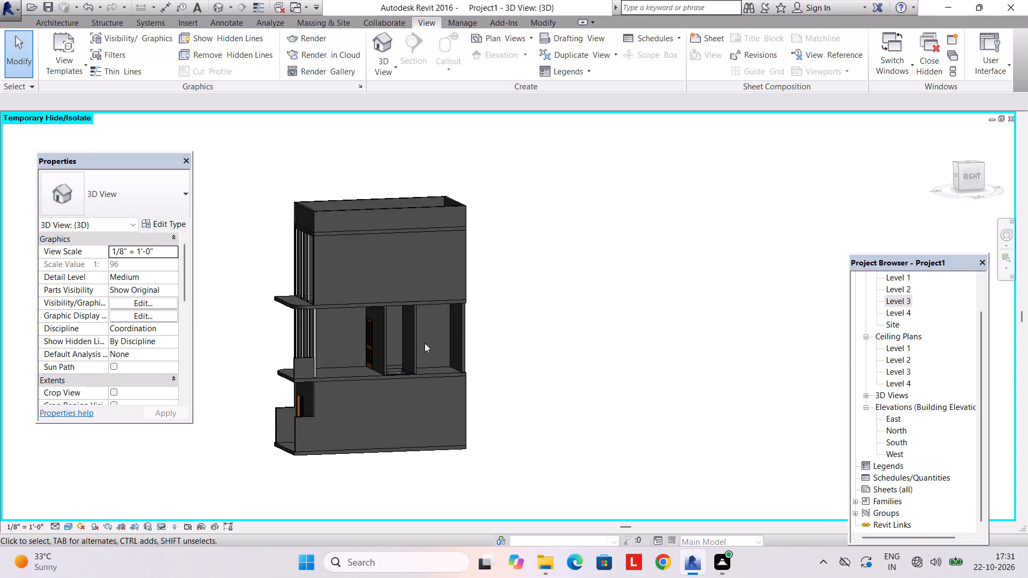
pyautogui.scroll(4, 425, 344)
pyautogui.keyDown('shift'); pyautogui.moveTo(413, 371); pyautogui.dragTo(409, 422, button='middle'); pyautogui.keyUp('shift')
pyautogui.keyDown('shift'); pyautogui.moveTo(395, 368); pyautogui.dragTo(407, 448, button='middle'); pyautogui.keyUp('shift')
pyautogui.keyDown('shift'); pyautogui.moveTo(387, 405); pyautogui.dragTo(364, 445, button='middle'); pyautogui.keyUp('shift')
pyautogui.scroll(6, 379, 393)
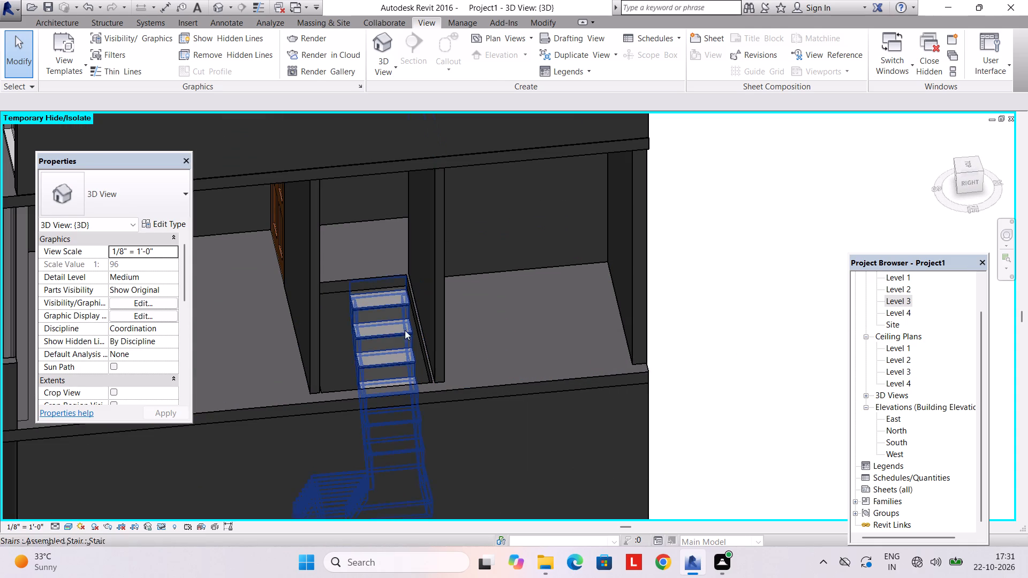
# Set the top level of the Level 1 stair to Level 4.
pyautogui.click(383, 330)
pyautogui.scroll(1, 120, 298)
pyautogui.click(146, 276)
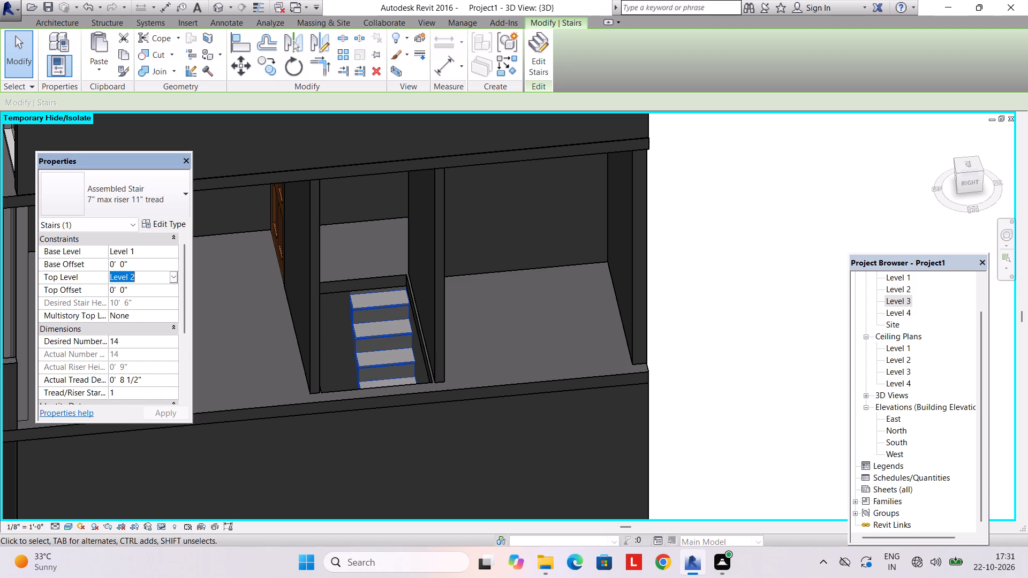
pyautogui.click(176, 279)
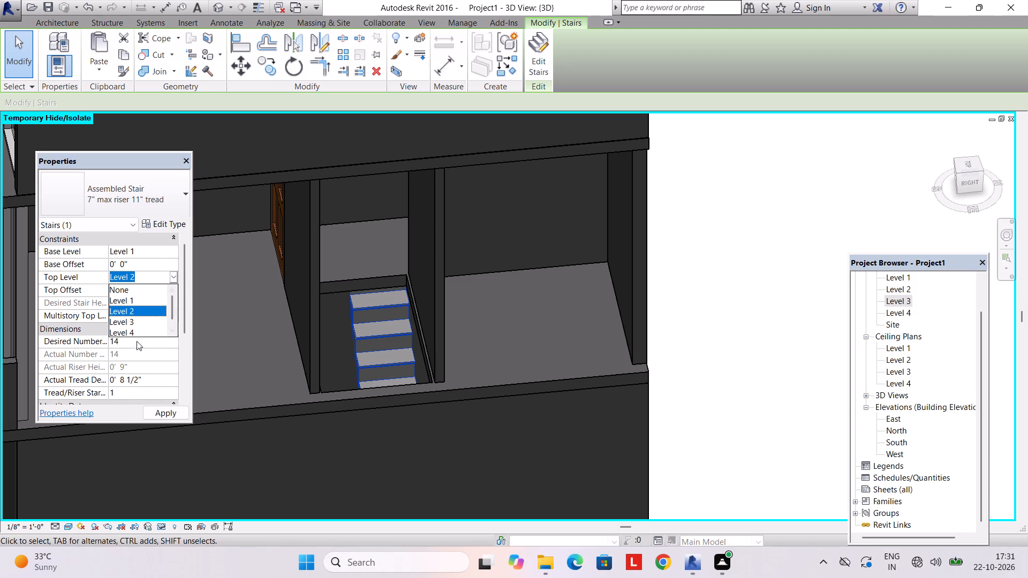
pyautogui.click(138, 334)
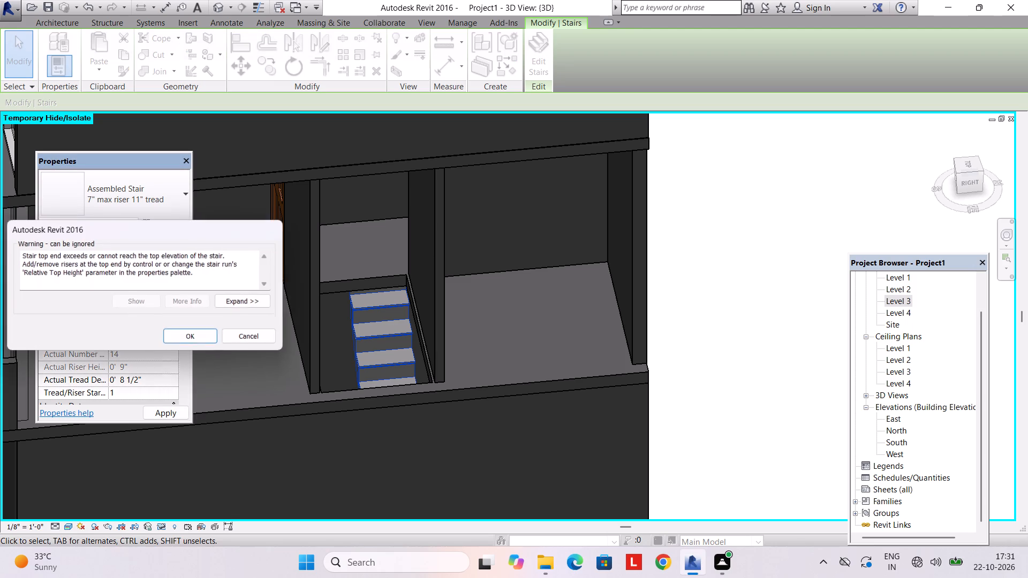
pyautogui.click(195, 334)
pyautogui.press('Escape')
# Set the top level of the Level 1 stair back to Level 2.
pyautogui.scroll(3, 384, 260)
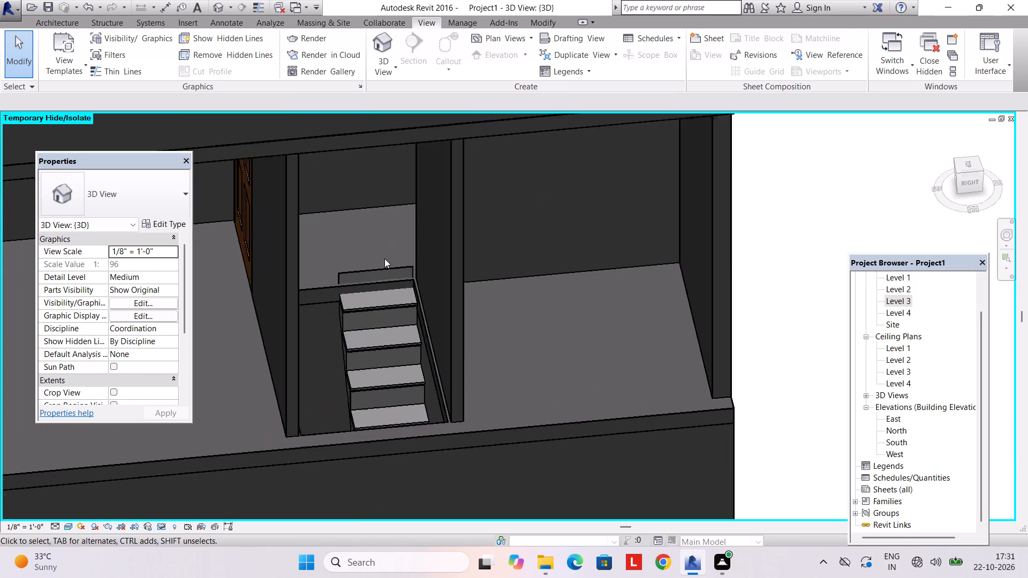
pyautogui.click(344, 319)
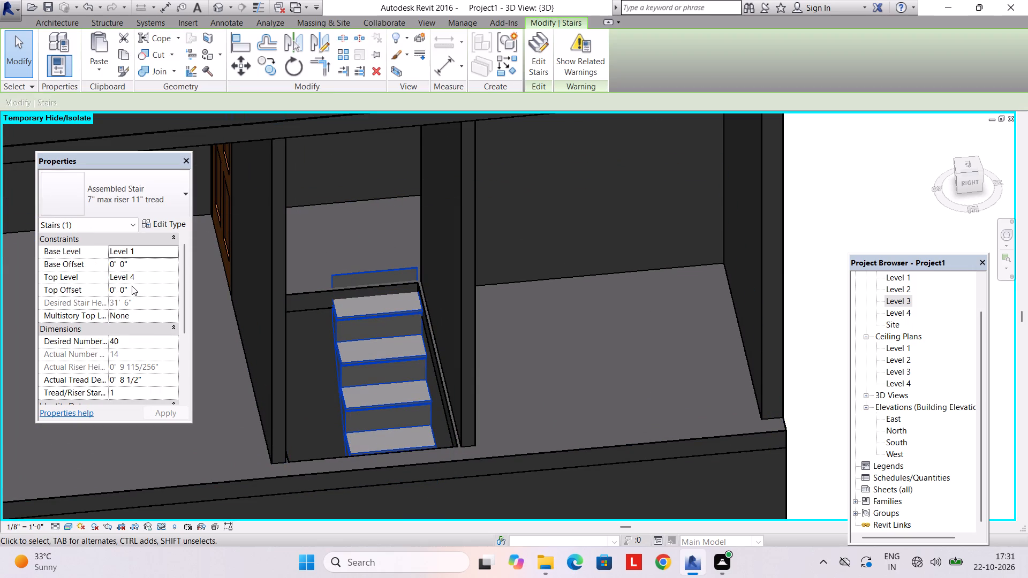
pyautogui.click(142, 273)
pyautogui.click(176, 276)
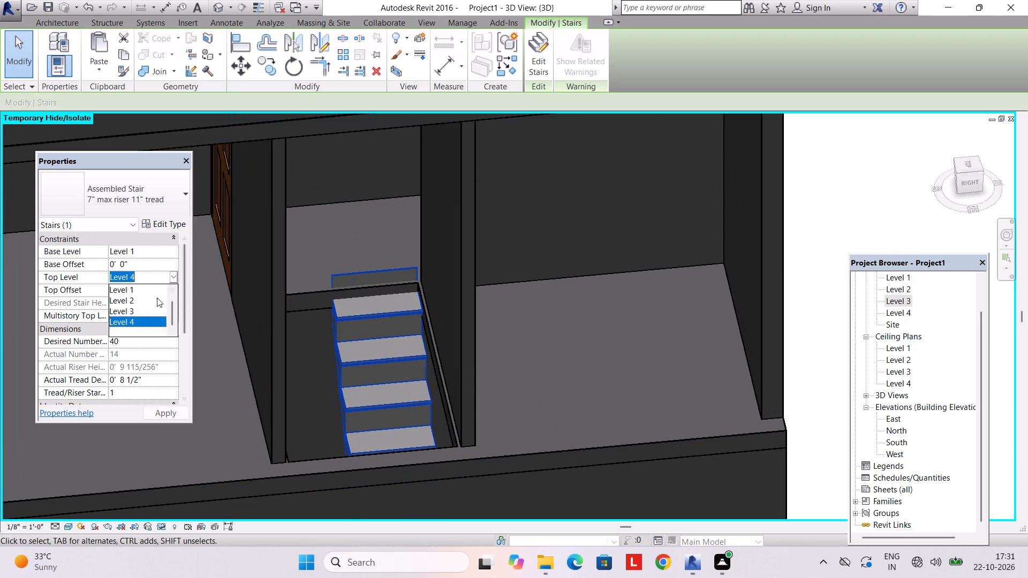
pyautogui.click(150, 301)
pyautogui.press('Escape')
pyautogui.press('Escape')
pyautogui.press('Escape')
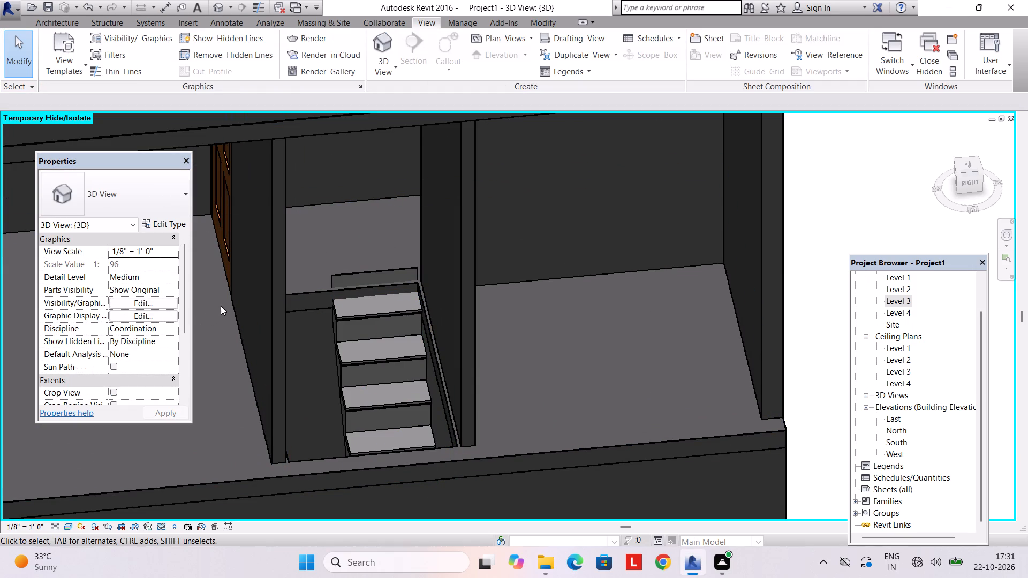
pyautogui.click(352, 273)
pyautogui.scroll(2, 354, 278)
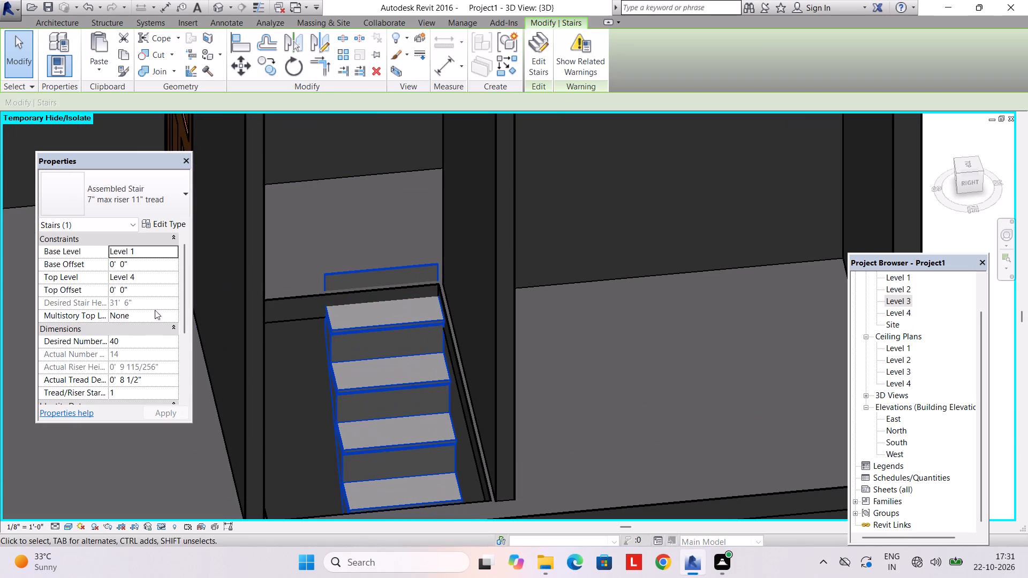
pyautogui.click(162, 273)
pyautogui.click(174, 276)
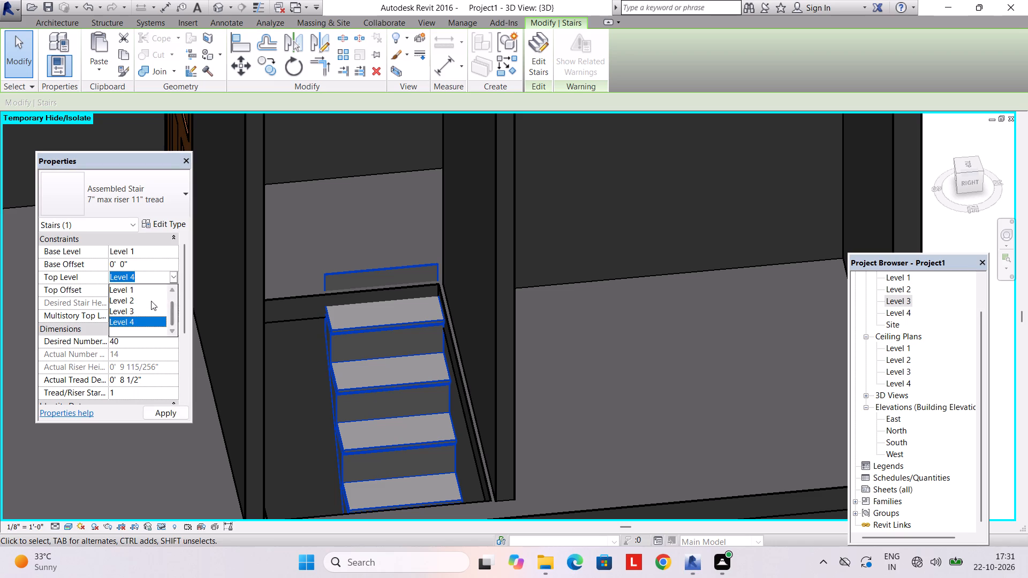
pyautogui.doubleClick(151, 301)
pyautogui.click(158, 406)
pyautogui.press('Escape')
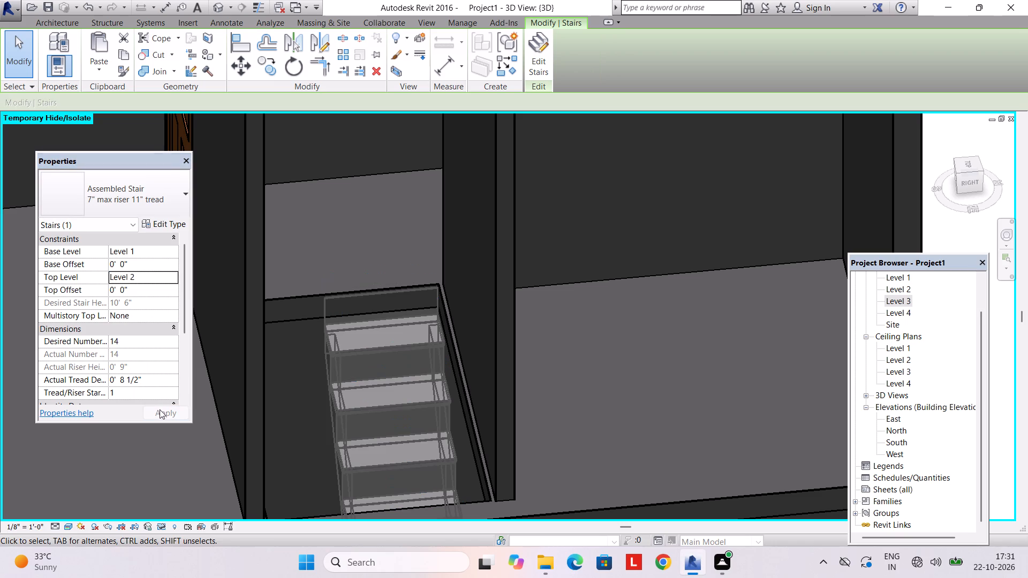
# Inspect in 3D how the top of the Level 1 stair meets the Level 2 floor edge in the shaft opening.
pyautogui.scroll(-2, 276, 379)
pyautogui.keyDown('shift'); pyautogui.moveTo(283, 378); pyautogui.dragTo(313, 389, button='middle'); pyautogui.keyUp('shift')
pyautogui.scroll(3, 315, 354)
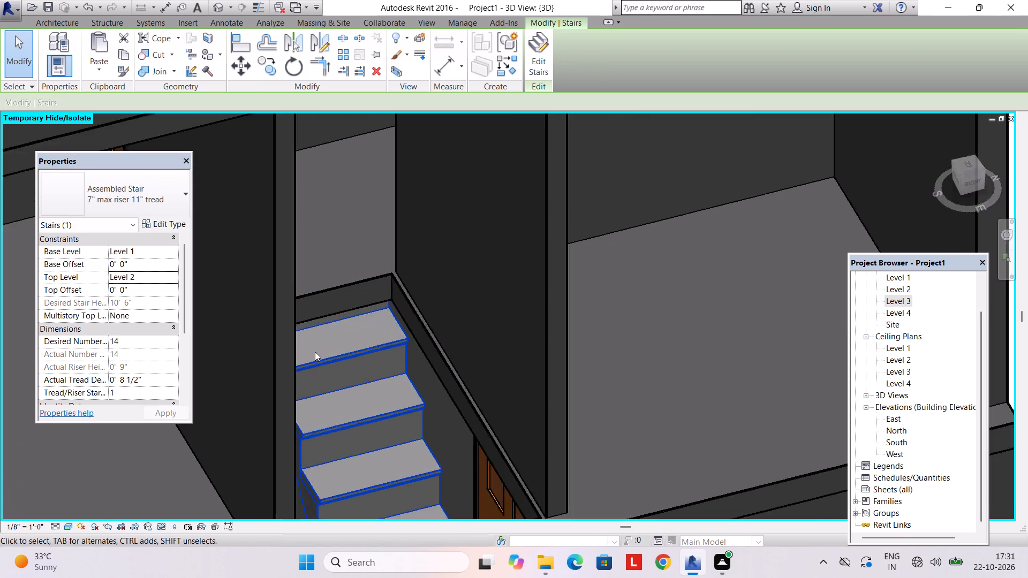
pyautogui.scroll(3, 315, 352)
pyautogui.moveTo(356, 371); pyautogui.dragTo(325, 217, button='middle')
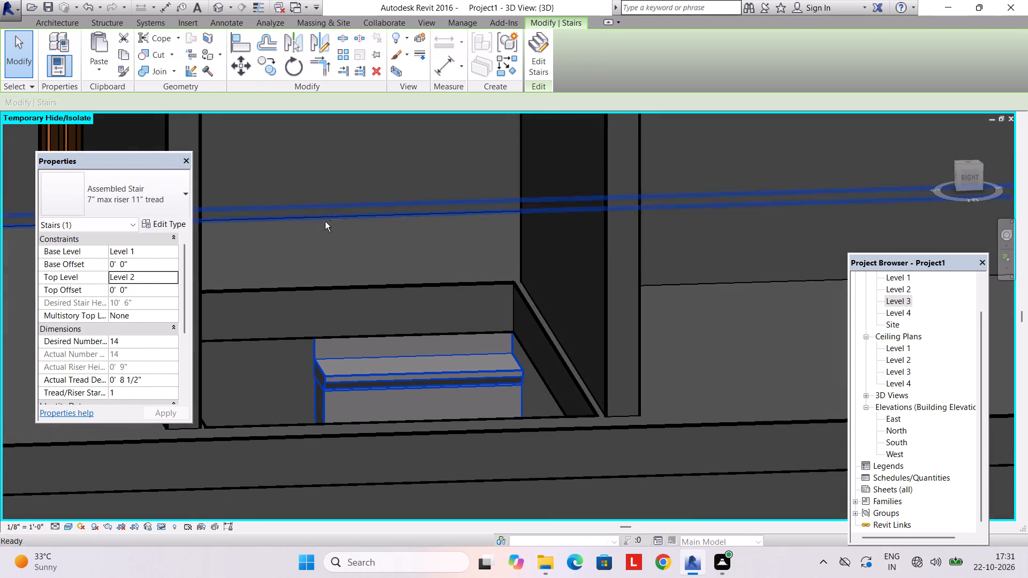
pyautogui.scroll(3, 362, 336)
pyautogui.click(379, 349)
pyautogui.click(376, 332)
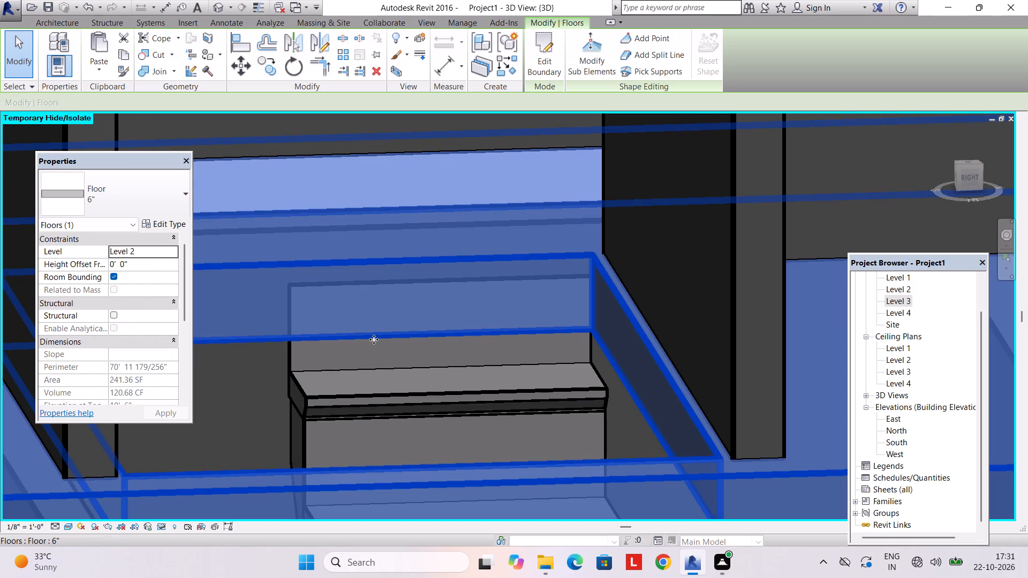
pyautogui.scroll(-10, 374, 341)
pyautogui.moveTo(371, 353); pyautogui.dragTo(383, 404, button='middle')
pyautogui.scroll(-5, 374, 381)
pyautogui.press('Escape')
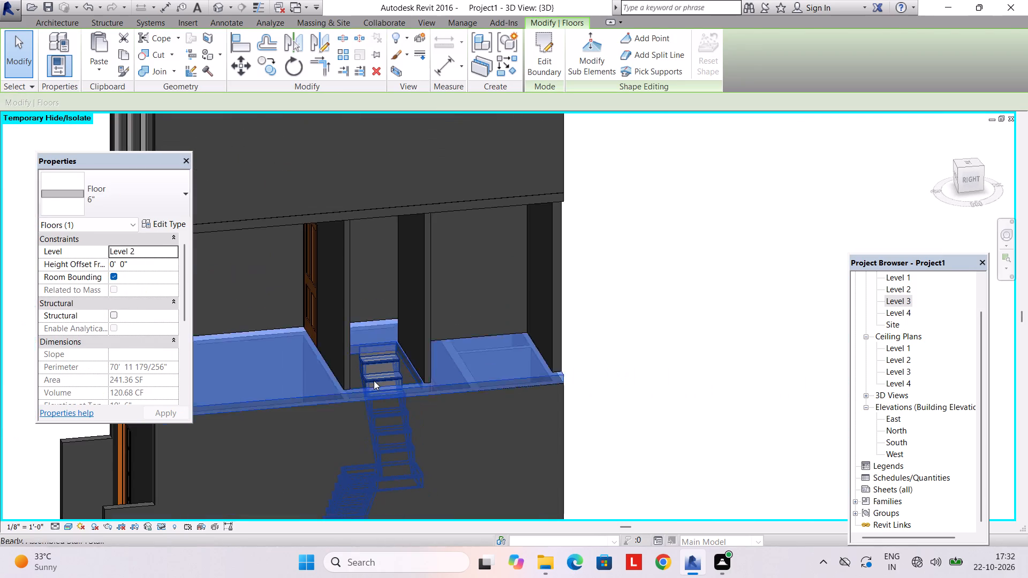
pyautogui.scroll(10, 374, 380)
pyautogui.keyDown('shift'); pyautogui.moveTo(387, 368); pyautogui.dragTo(359, 384, button='middle'); pyautogui.keyUp('shift')
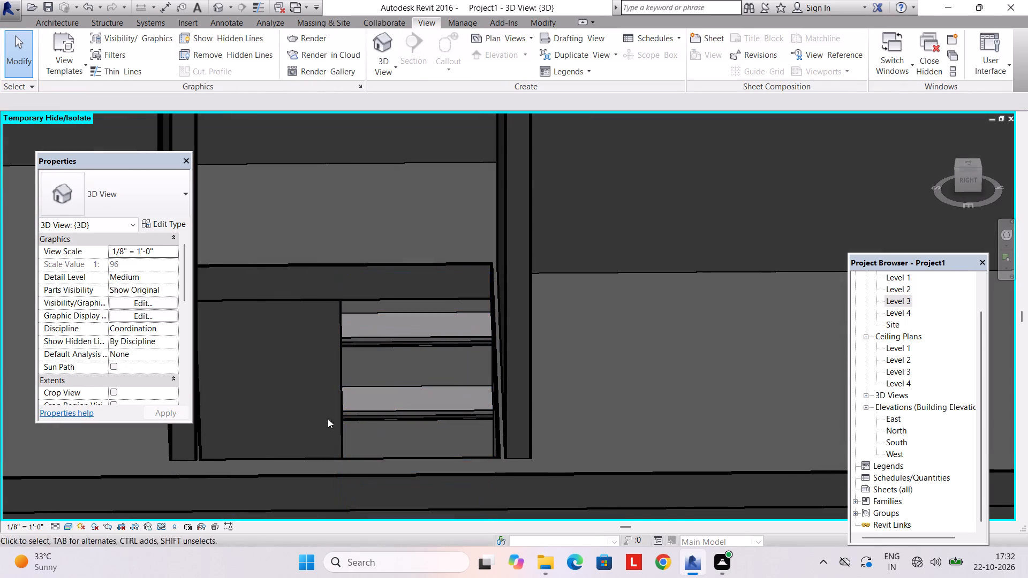
pyautogui.scroll(5, 326, 360)
pyautogui.keyDown('shift'); pyautogui.moveTo(328, 358); pyautogui.dragTo(369, 329, button='middle'); pyautogui.keyUp('shift')
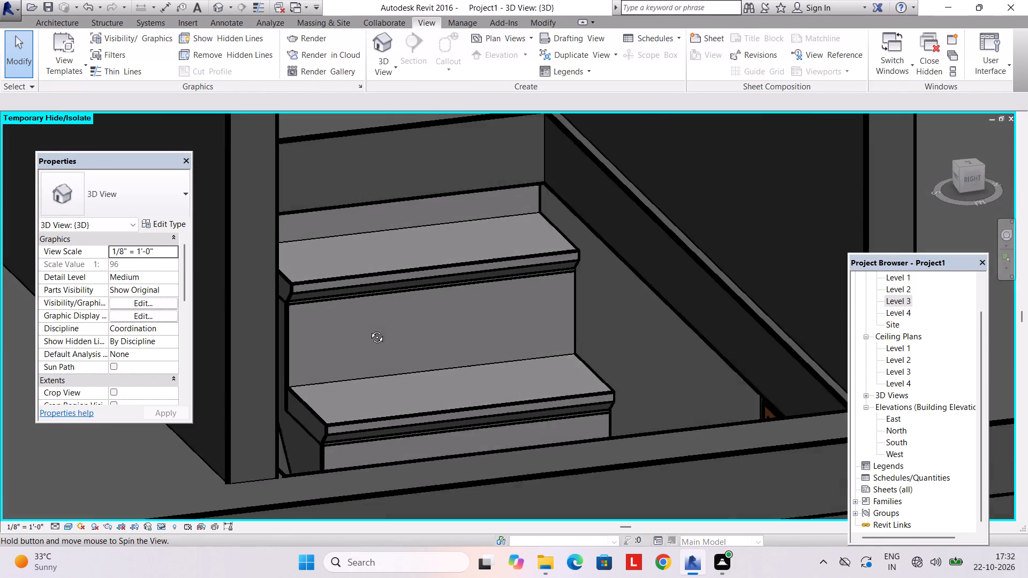
pyautogui.keyDown('shift'); pyautogui.moveTo(369, 329); pyautogui.dragTo(393, 290, button='middle'); pyautogui.keyUp('shift')
pyautogui.scroll(-7, 393, 292)
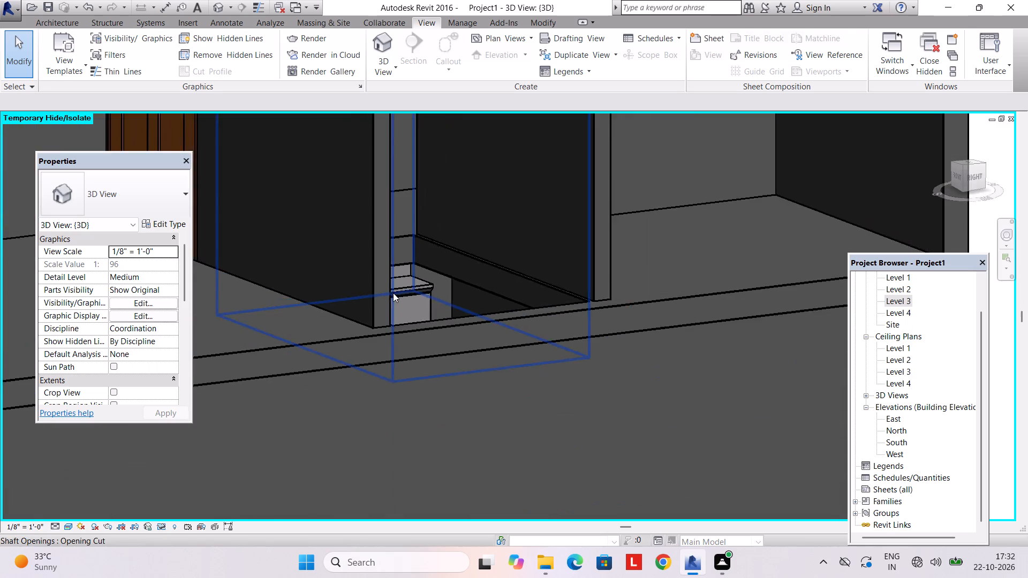
pyautogui.keyDown('shift'); pyautogui.moveTo(393, 293); pyautogui.dragTo(360, 325, button='middle'); pyautogui.keyUp('shift')
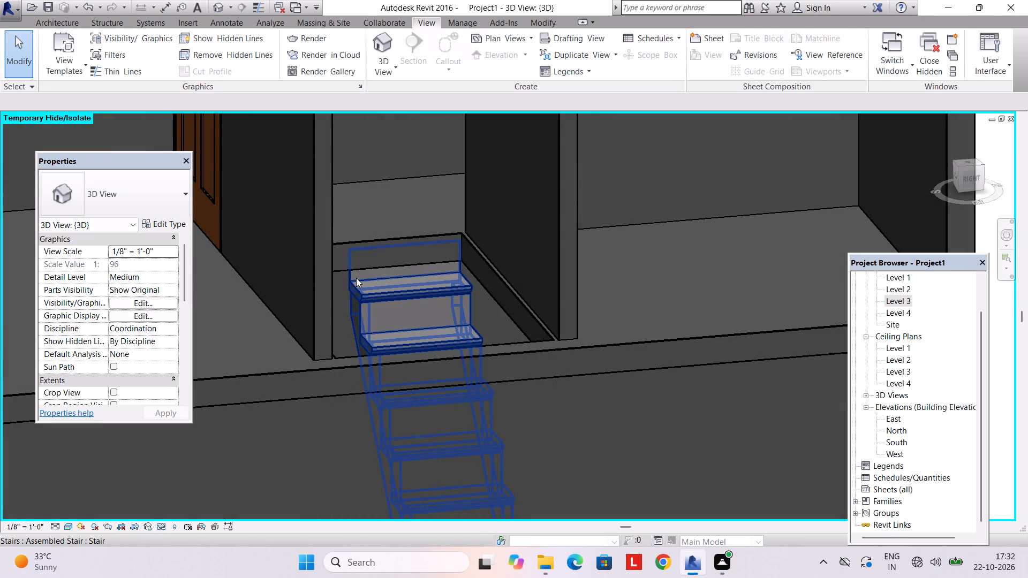
pyautogui.scroll(-6, 353, 264)
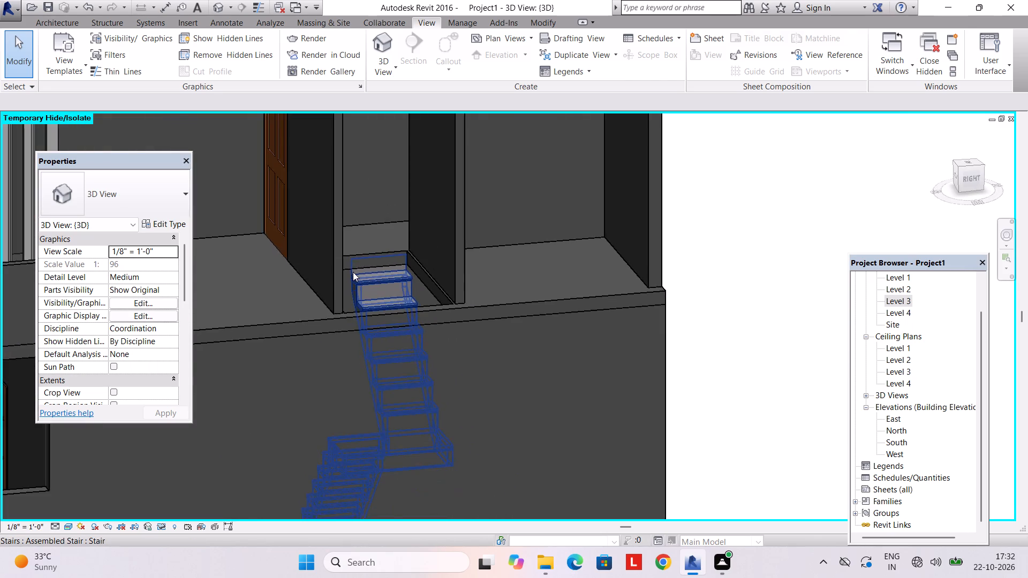
pyautogui.scroll(-3, 353, 272)
pyautogui.keyDown('shift'); pyautogui.moveTo(352, 296); pyautogui.dragTo(354, 397, button='middle'); pyautogui.keyUp('shift')
pyautogui.keyDown('shift'); pyautogui.scroll(-1, 367, 290); pyautogui.keyUp('shift')
pyautogui.keyDown('shift'); pyautogui.moveTo(367, 290); pyautogui.dragTo(354, 361, button='middle'); pyautogui.keyUp('shift')
pyautogui.scroll(6, 357, 354)
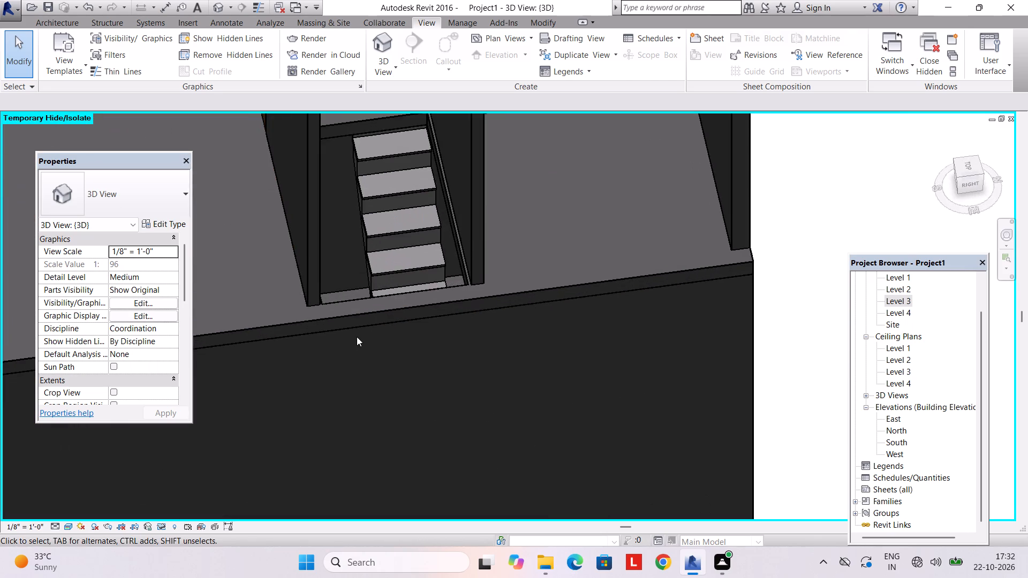
pyautogui.keyDown('shift'); pyautogui.moveTo(357, 336); pyautogui.dragTo(344, 440, button='middle'); pyautogui.keyUp('shift')
pyautogui.moveTo(339, 295); pyautogui.dragTo(324, 369, button='middle')
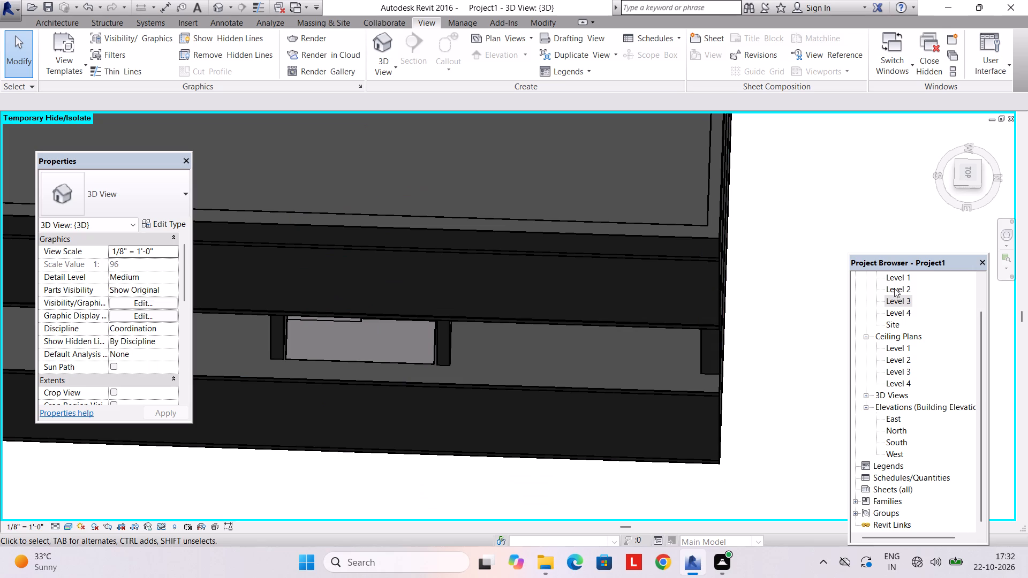
# Copy the Level 1 to Level 2 assembled stair from the Level 1 floor plan.
pyautogui.doubleClick(894, 281)
pyautogui.scroll(-7, 472, 291)
pyautogui.moveTo(489, 280); pyautogui.dragTo(483, 305, button='middle')
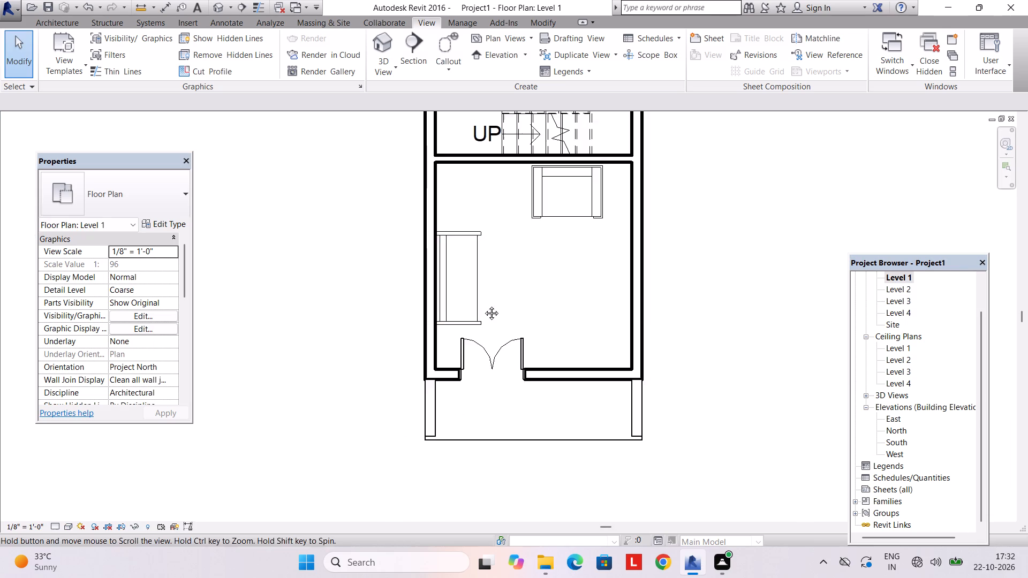
pyautogui.moveTo(483, 305); pyautogui.dragTo(458, 432, button='middle')
pyautogui.moveTo(467, 290); pyautogui.dragTo(465, 348, button='middle')
pyautogui.scroll(-1, 467, 290)
pyautogui.click(487, 293)
pyautogui.hotkey('ctrl', 'c')
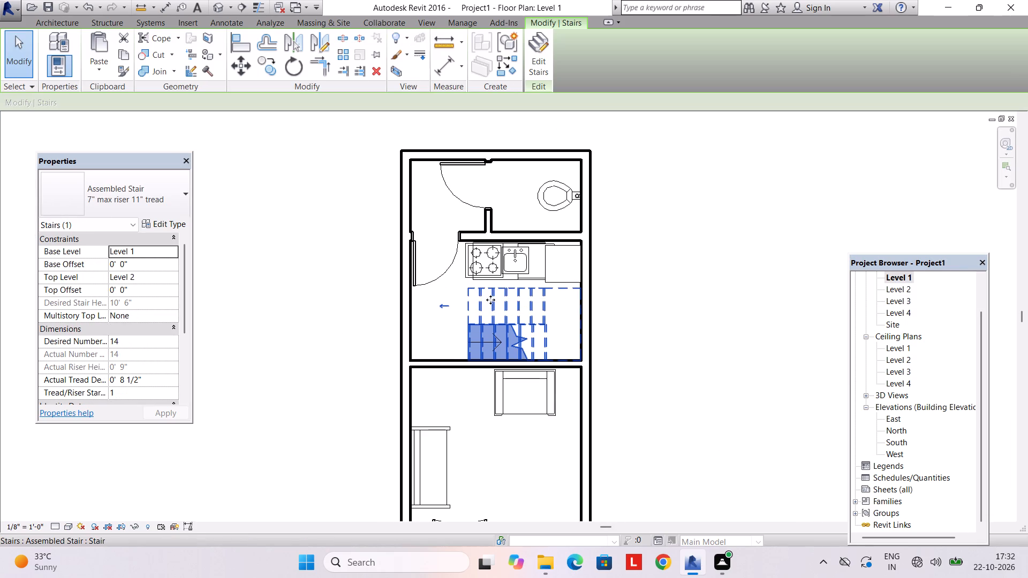
# Paste the copied stair into the Level 2 floor plan, aligning its corner with the wall end beside the door at the shaft opening.
pyautogui.doubleClick(897, 289)
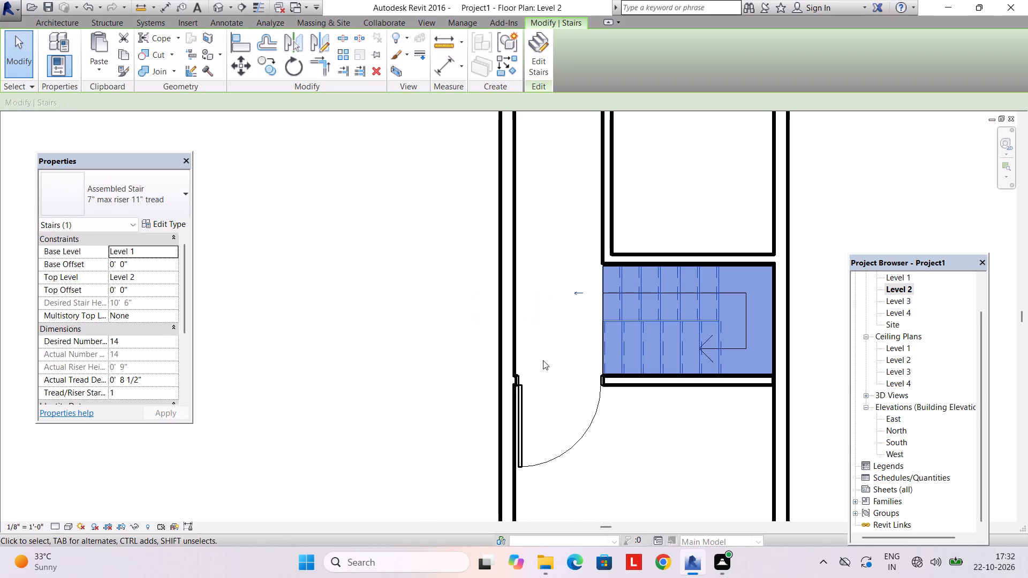
pyautogui.scroll(-3, 543, 360)
pyautogui.scroll(3, 577, 357)
pyautogui.hotkey('ctrl', 'v')
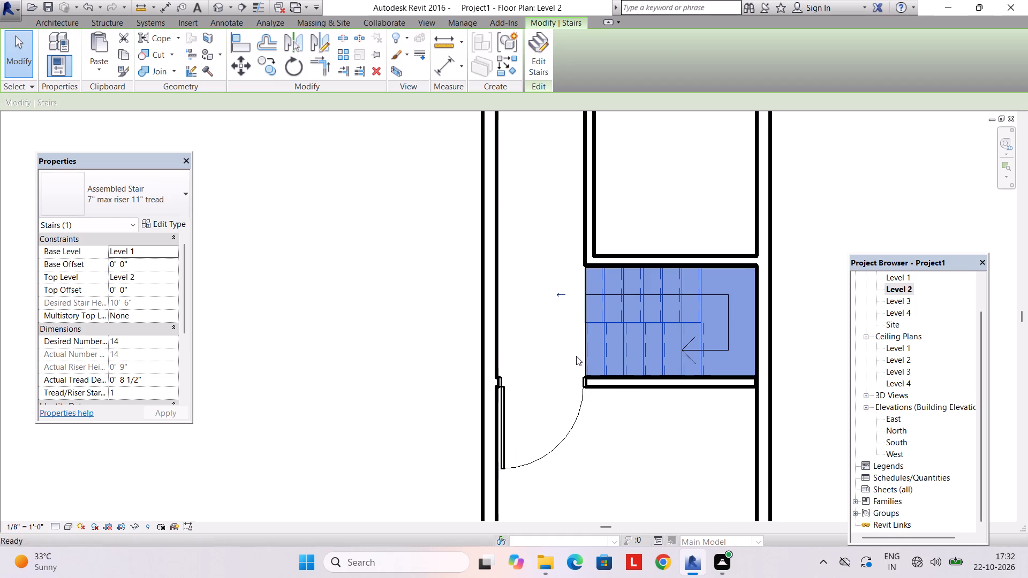
pyautogui.scroll(7, 601, 366)
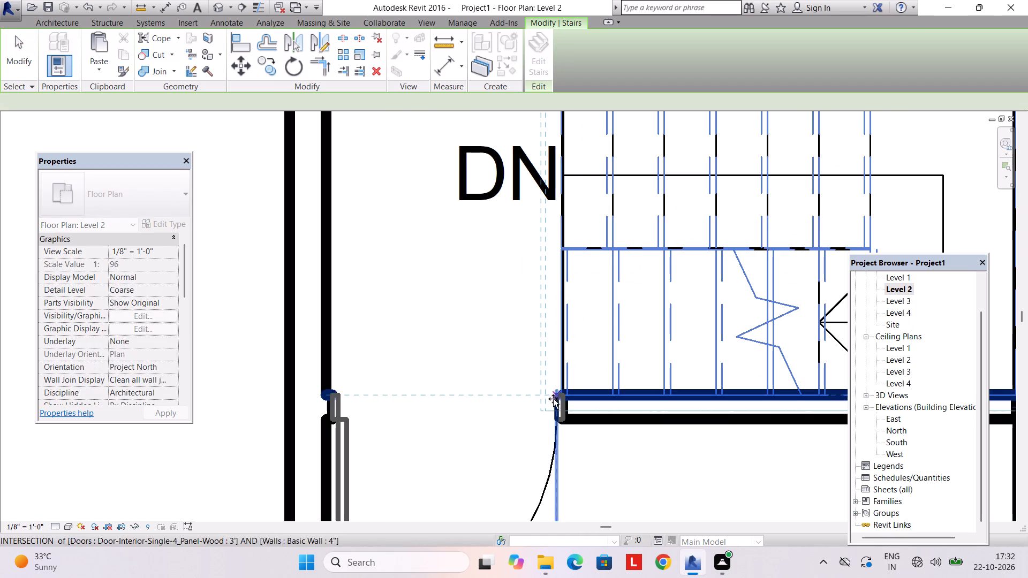
pyautogui.click(557, 398)
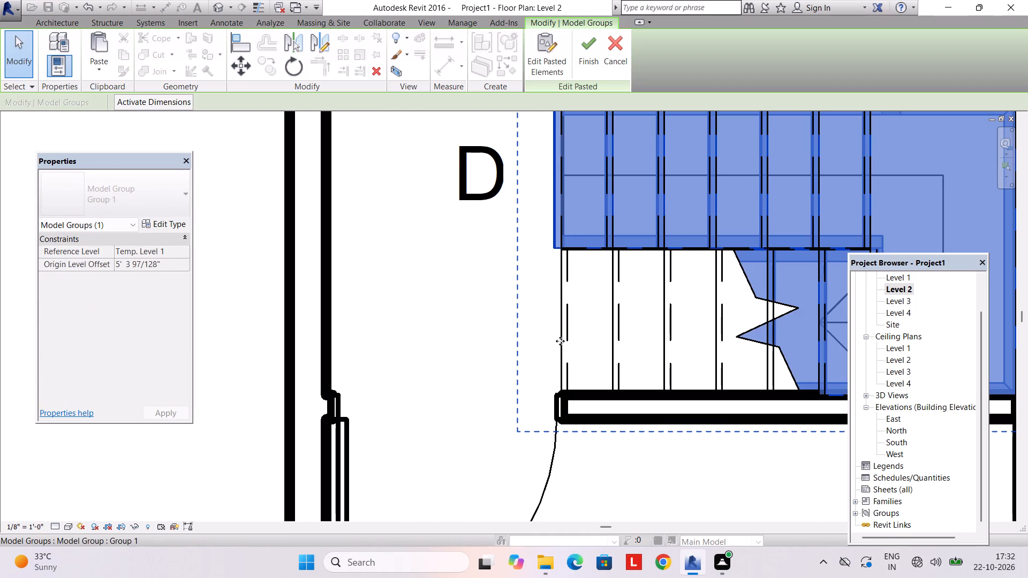
pyautogui.click(594, 61)
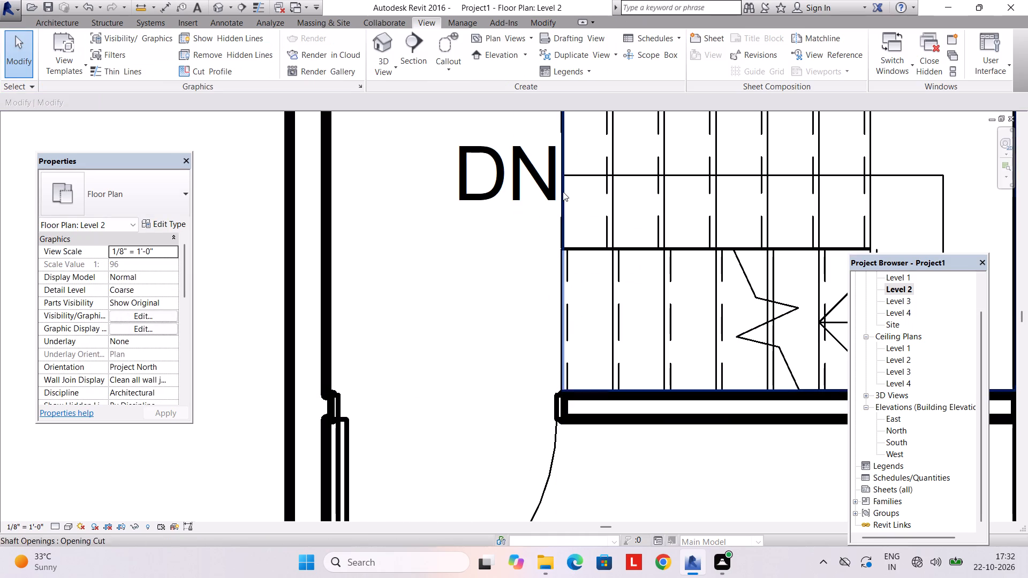
pyautogui.press('Escape')
pyautogui.press('Escape')
pyautogui.scroll(-7, 564, 201)
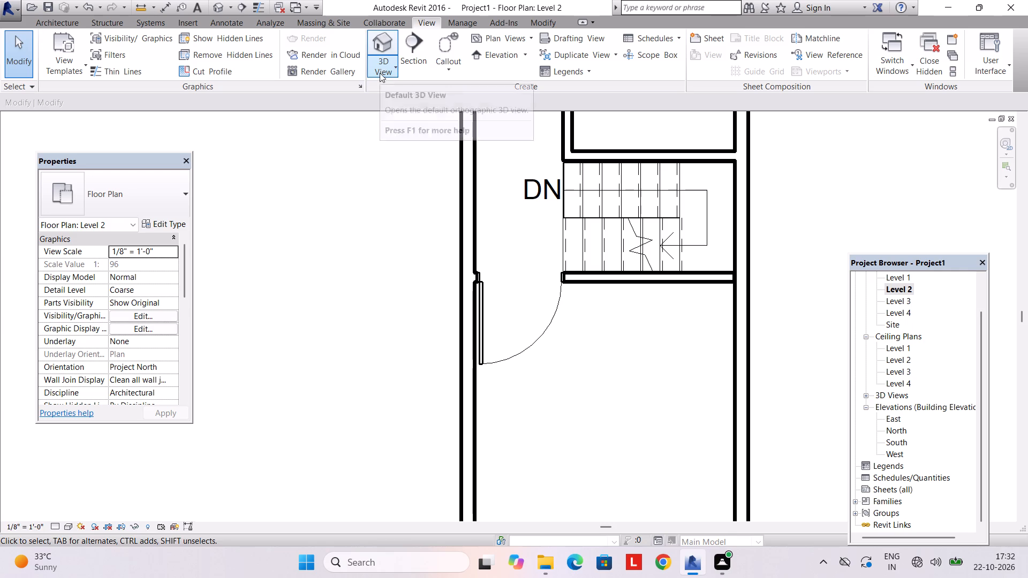
# In the 3D view, temporarily hide the Level 3 side wall to expose the storey around the stair.
pyautogui.click(380, 73)
pyautogui.click(385, 82)
pyautogui.moveTo(502, 230); pyautogui.dragTo(472, 78, button='middle')
pyautogui.scroll(-5, 489, 134)
pyautogui.keyDown('shift'); pyautogui.moveTo(513, 207); pyautogui.dragTo(447, 177, button='middle'); pyautogui.keyUp('shift')
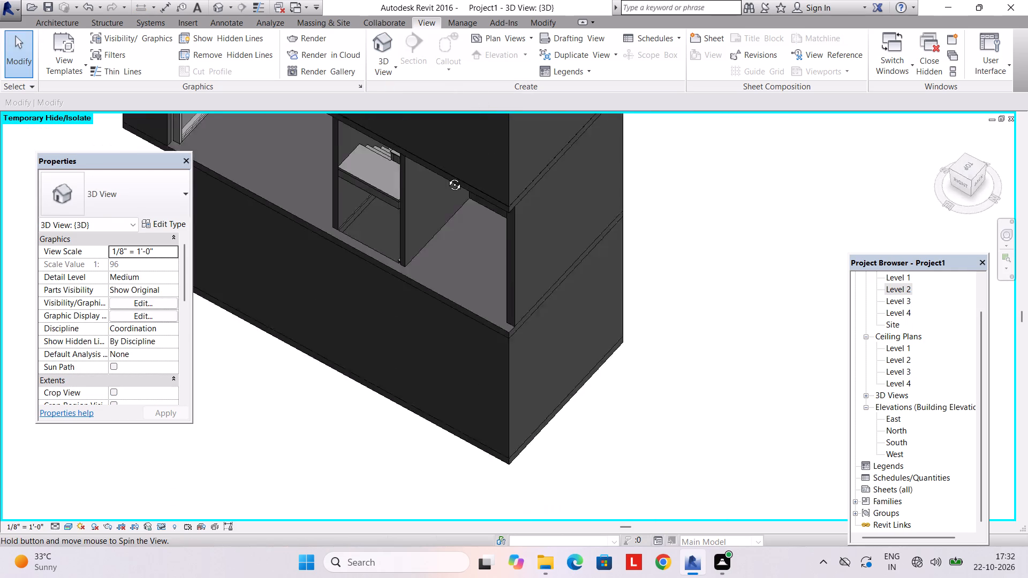
pyautogui.keyDown('shift'); pyautogui.moveTo(447, 177); pyautogui.dragTo(509, 55, button='middle'); pyautogui.keyUp('shift')
pyautogui.scroll(-4, 472, 200)
pyautogui.moveTo(467, 210); pyautogui.dragTo(511, 149, button='middle')
pyautogui.scroll(-2, 506, 153)
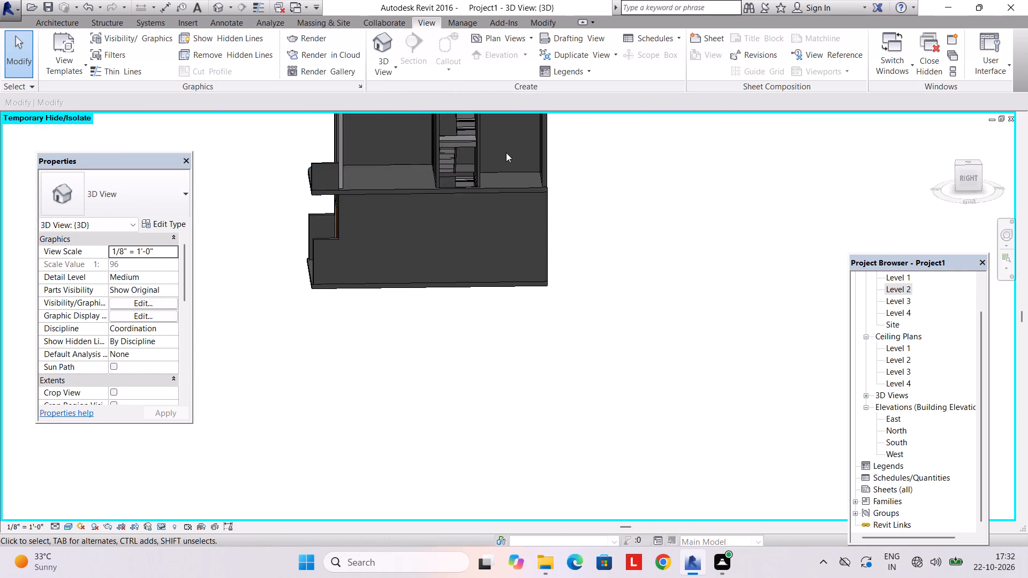
pyautogui.scroll(-1, 506, 153)
pyautogui.moveTo(505, 154); pyautogui.dragTo(482, 315, button='middle')
pyautogui.scroll(4, 465, 279)
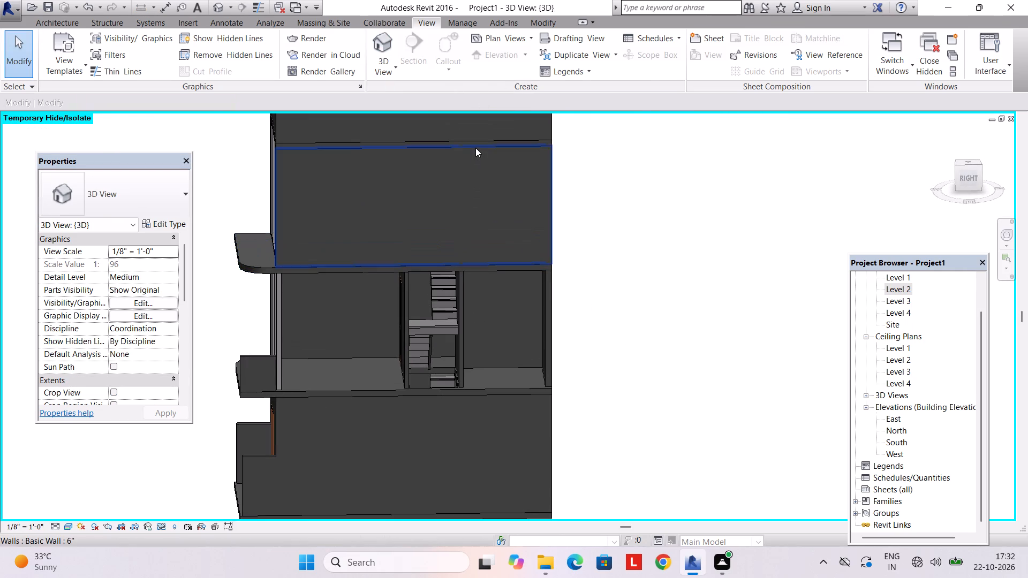
pyautogui.click(475, 148)
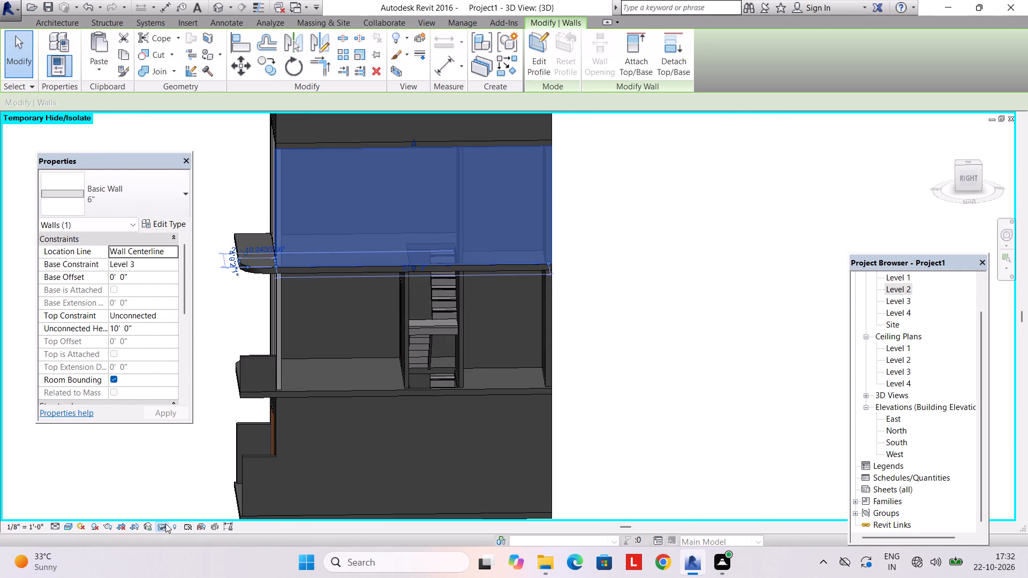
pyautogui.click(165, 523)
pyautogui.click(182, 492)
pyautogui.keyDown('shift'); pyautogui.moveTo(220, 415); pyautogui.dragTo(301, 541, button='middle'); pyautogui.keyUp('shift')
pyautogui.keyDown('shift'); pyautogui.moveTo(312, 392); pyautogui.dragTo(328, 419, button='middle'); pyautogui.keyUp('shift')
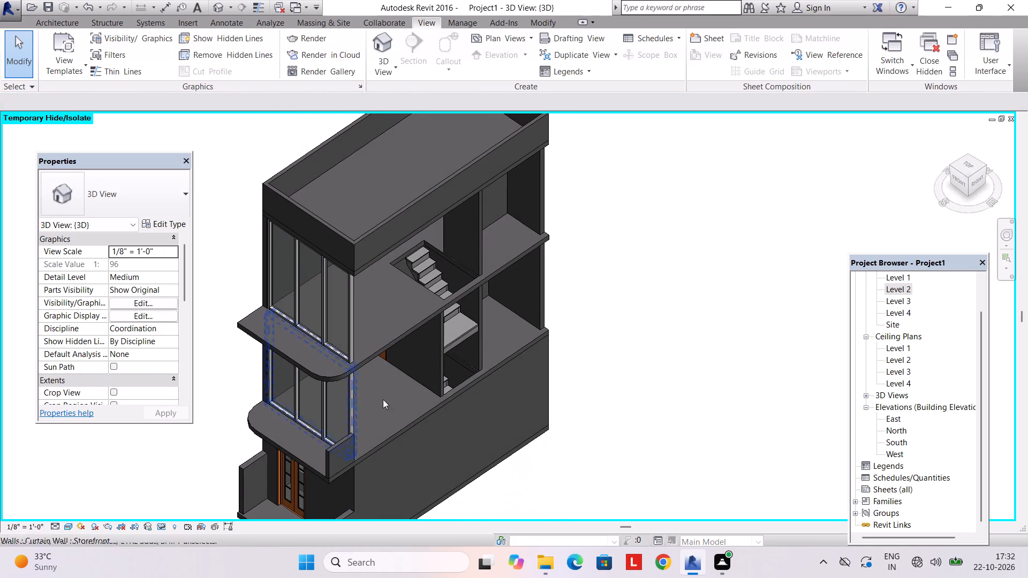
# Paste the copied stair into the Level 3 floor plan, aligning its outer corner with the corner of the existing shaft opening.
pyautogui.doubleClick(899, 316)
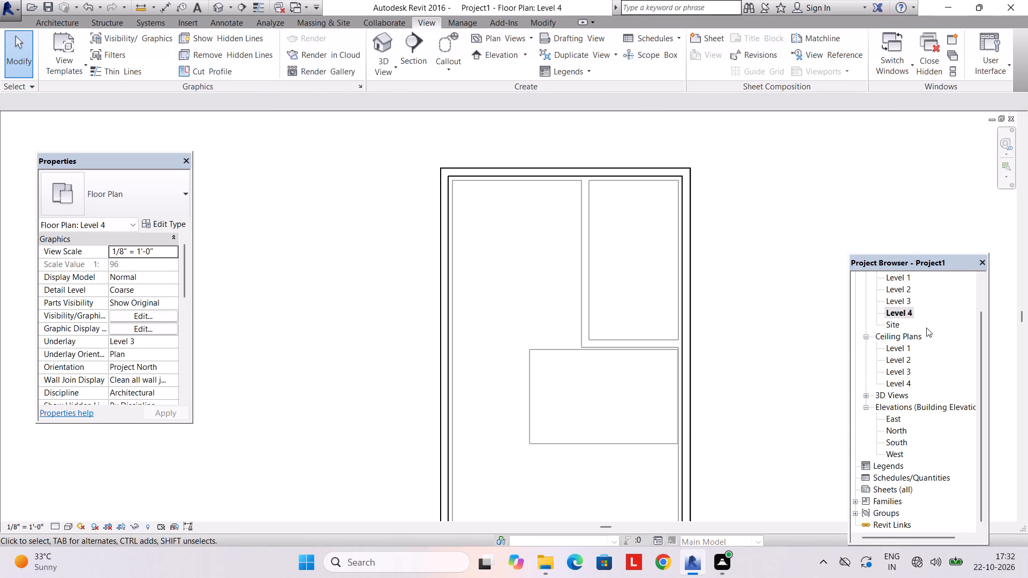
pyautogui.doubleClick(905, 305)
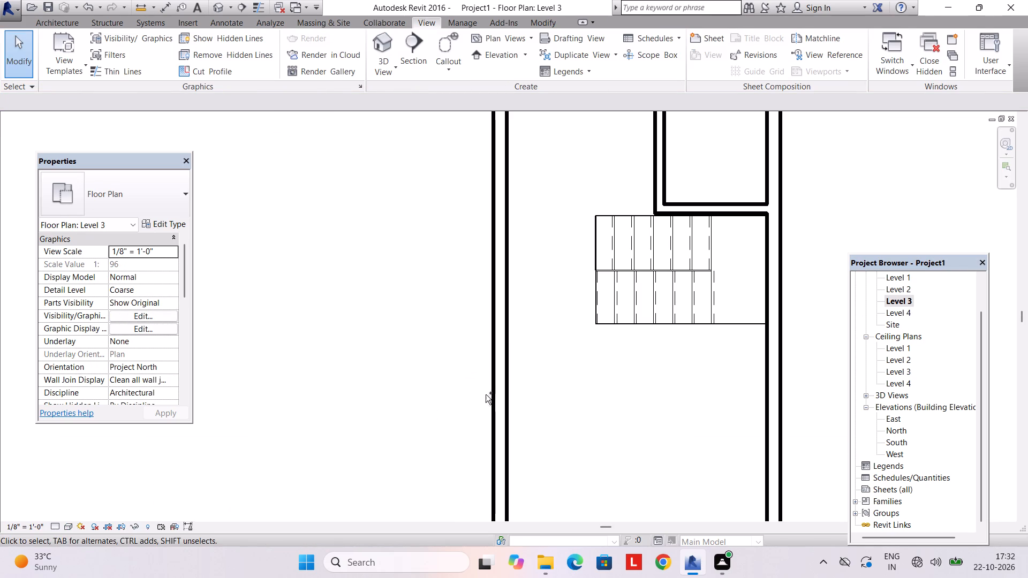
pyautogui.hotkey('ctrl', 'v')
pyautogui.scroll(3, 528, 371)
pyautogui.scroll(2, 573, 299)
pyautogui.scroll(1, 620, 308)
pyautogui.moveTo(620, 308); pyautogui.dragTo(452, 349, button='middle')
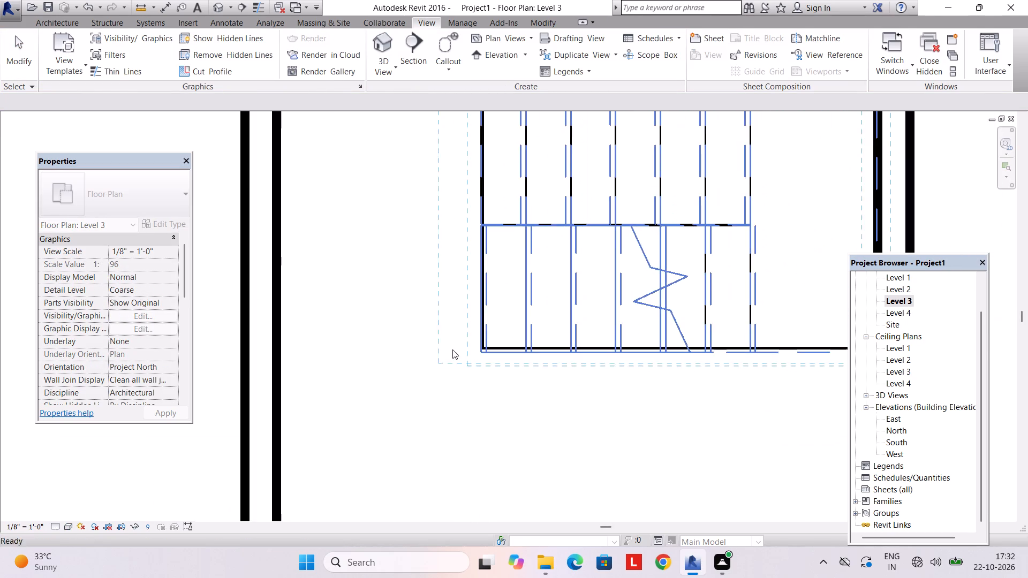
pyautogui.scroll(3, 478, 355)
pyautogui.scroll(-1, 478, 355)
pyautogui.scroll(7, 478, 355)
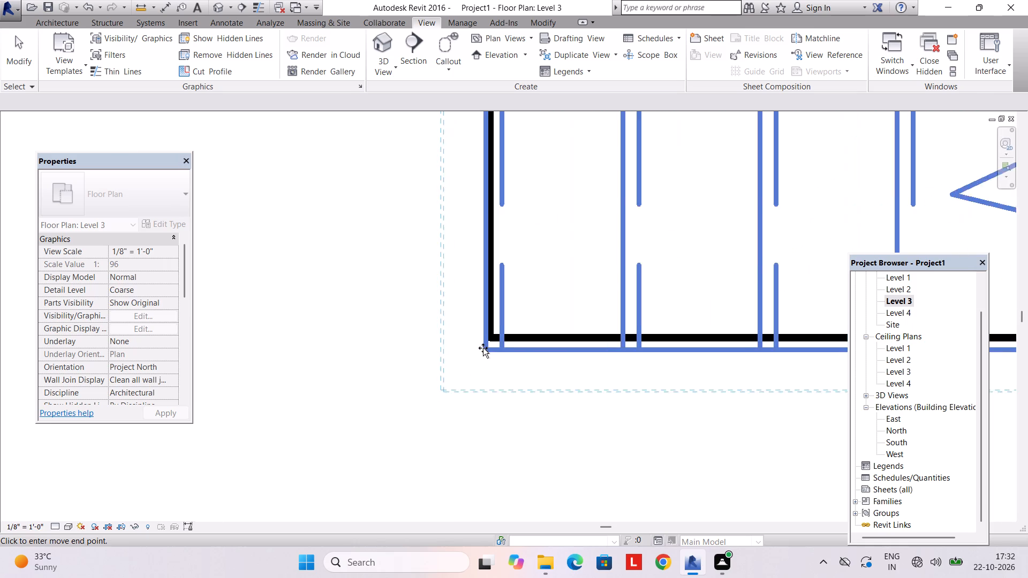
pyautogui.scroll(3, 483, 348)
pyautogui.click(488, 351)
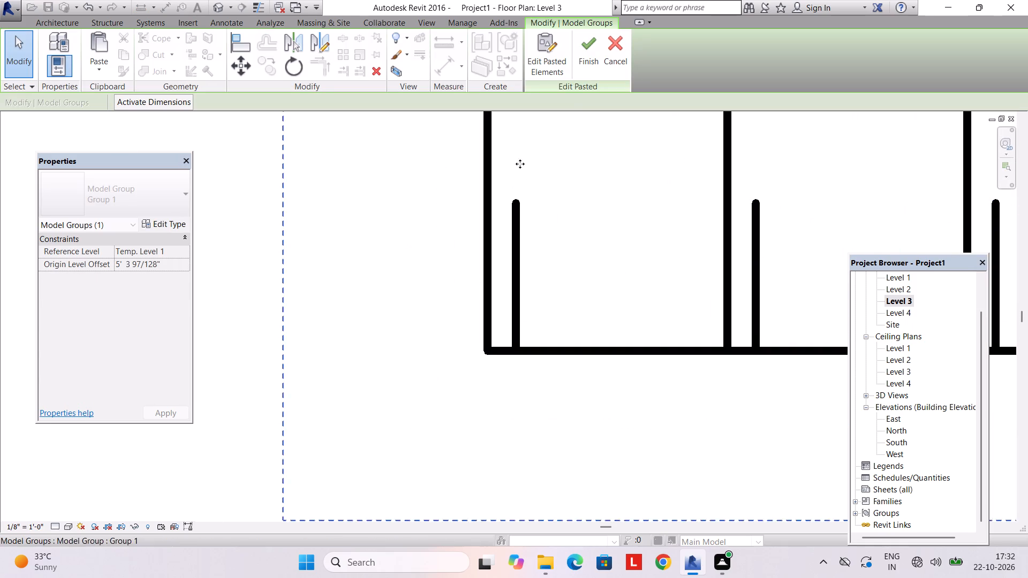
pyautogui.click(580, 72)
pyautogui.press('Escape')
pyautogui.press('Escape')
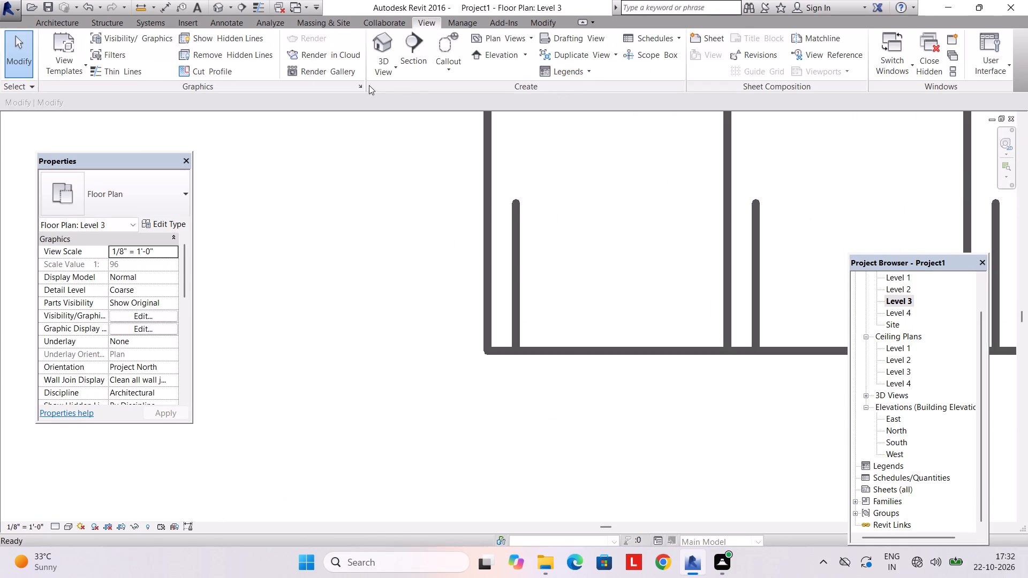
# In 3D, extend the top of the stair shaft opening upward through the Level 4 roof slab, above the Level 3 stair.
pyautogui.click(382, 63)
pyautogui.click(398, 90)
pyautogui.scroll(-3, 462, 208)
pyautogui.keyDown('shift'); pyautogui.moveTo(462, 214); pyautogui.dragTo(508, 246, button='middle'); pyautogui.keyUp('shift')
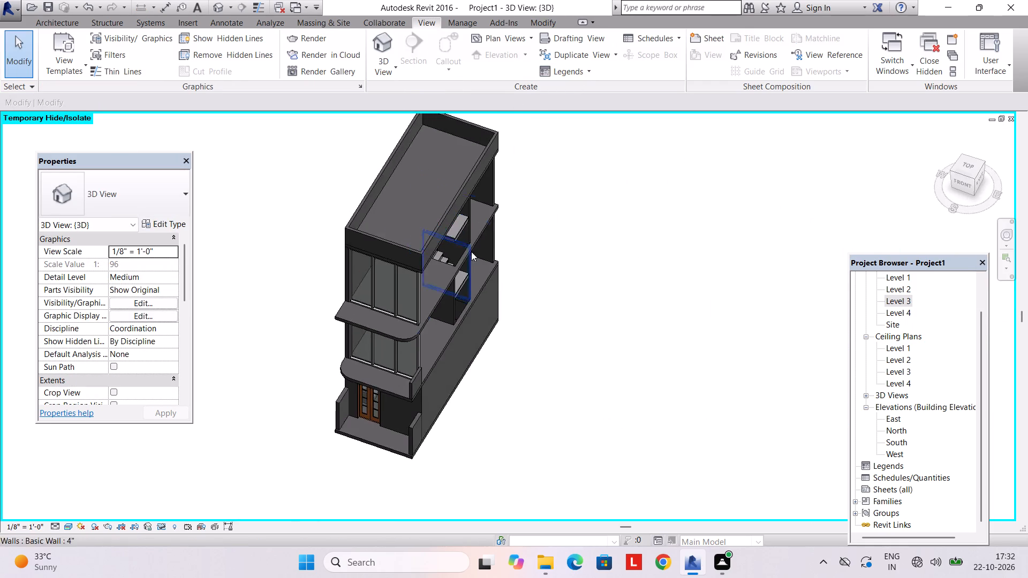
pyautogui.scroll(4, 471, 252)
pyautogui.moveTo(468, 239); pyautogui.dragTo(435, 110, button='middle')
pyautogui.scroll(-4, 436, 112)
pyautogui.moveTo(455, 169); pyautogui.dragTo(424, 150, button='middle')
pyautogui.keyDown('shift'); pyautogui.moveTo(443, 288); pyautogui.dragTo(403, 342, button='middle'); pyautogui.keyUp('shift')
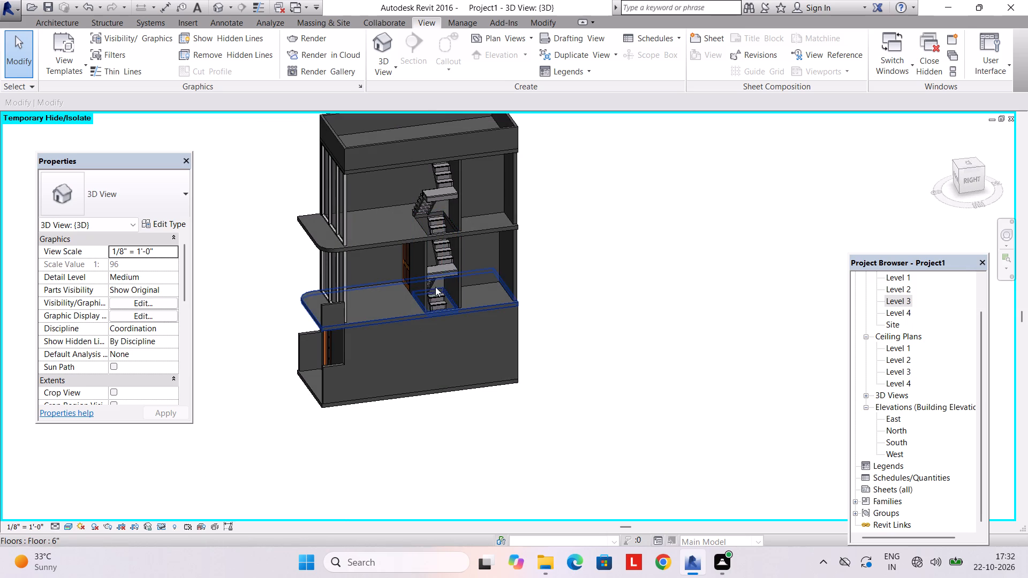
pyautogui.keyDown('shift'); pyautogui.moveTo(443, 274); pyautogui.dragTo(440, 306, button='middle'); pyautogui.keyUp('shift')
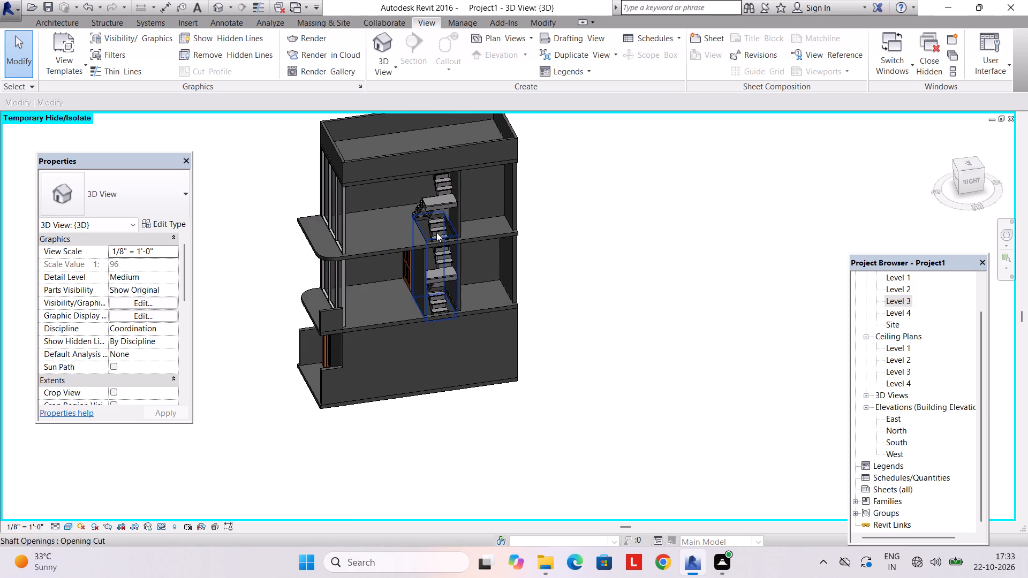
pyautogui.click(430, 239)
pyautogui.moveTo(435, 221); pyautogui.dragTo(435, 203)
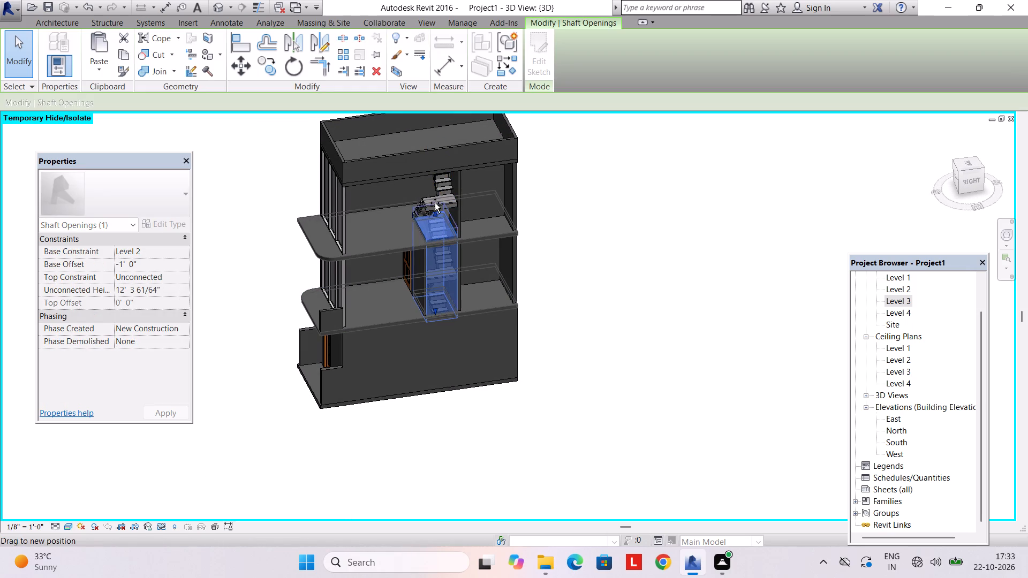
pyautogui.moveTo(435, 203); pyautogui.dragTo(436, 132)
pyautogui.press('Escape')
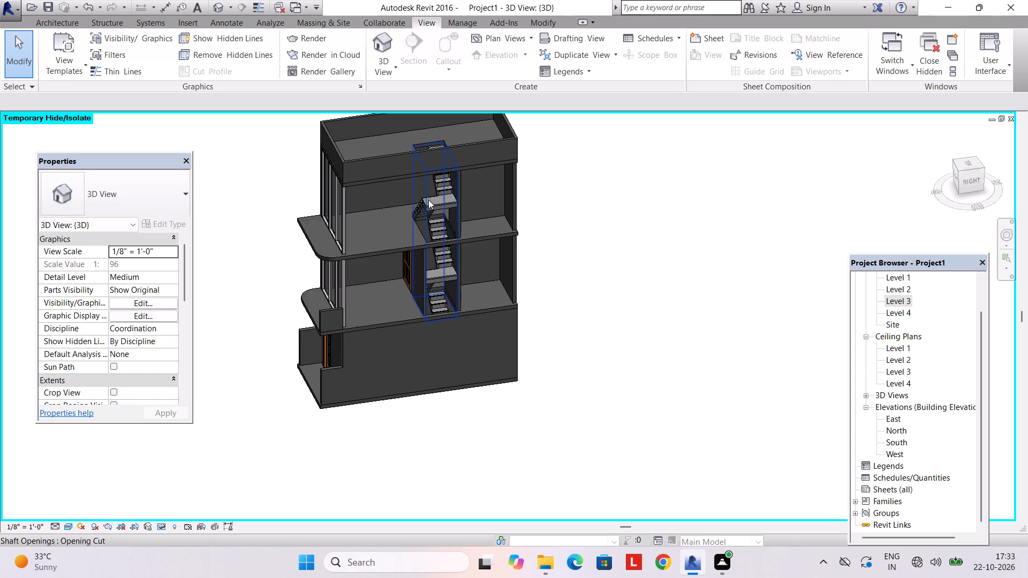
# Inspect the roof slab opening and the top of the Level 3 stair from several angles in 3D.
pyautogui.moveTo(428, 200); pyautogui.dragTo(571, 188, button='middle')
pyautogui.scroll(-4, 455, 229)
pyautogui.moveTo(448, 234); pyautogui.dragTo(465, 389, button='middle')
pyautogui.keyDown('shift'); pyautogui.moveTo(447, 378); pyautogui.dragTo(443, 276, button='middle'); pyautogui.keyUp('shift')
pyautogui.scroll(3, 449, 285)
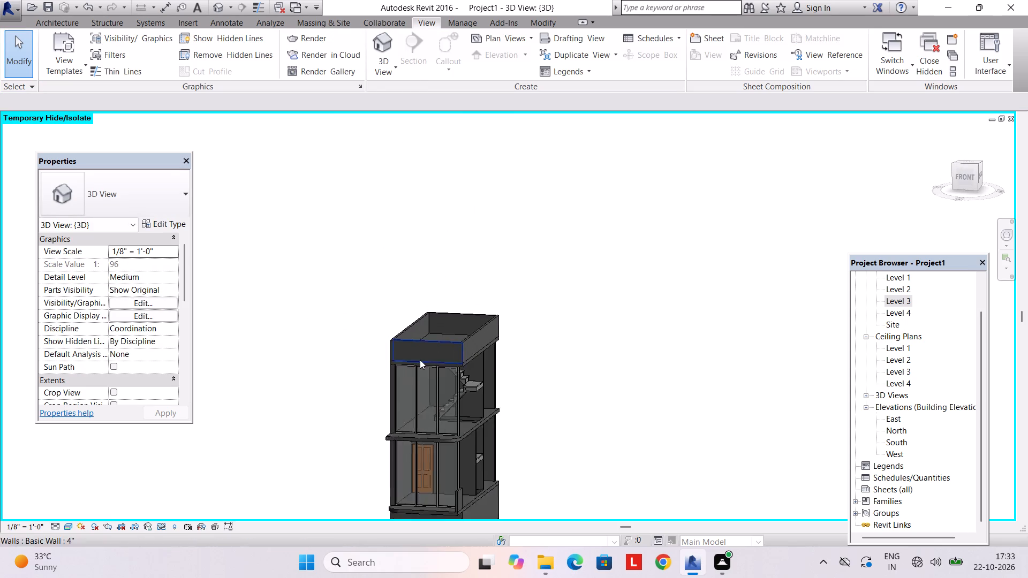
pyautogui.scroll(3, 420, 360)
pyautogui.keyDown('shift'); pyautogui.moveTo(423, 340); pyautogui.dragTo(447, 461, button='middle'); pyautogui.keyUp('shift')
pyautogui.keyDown('shift'); pyautogui.moveTo(458, 330); pyautogui.dragTo(504, 504, button='middle'); pyautogui.keyUp('shift')
pyautogui.scroll(-4, 464, 431)
pyautogui.keyDown('shift'); pyautogui.moveTo(467, 431); pyautogui.dragTo(503, 444, button='middle'); pyautogui.keyUp('shift')
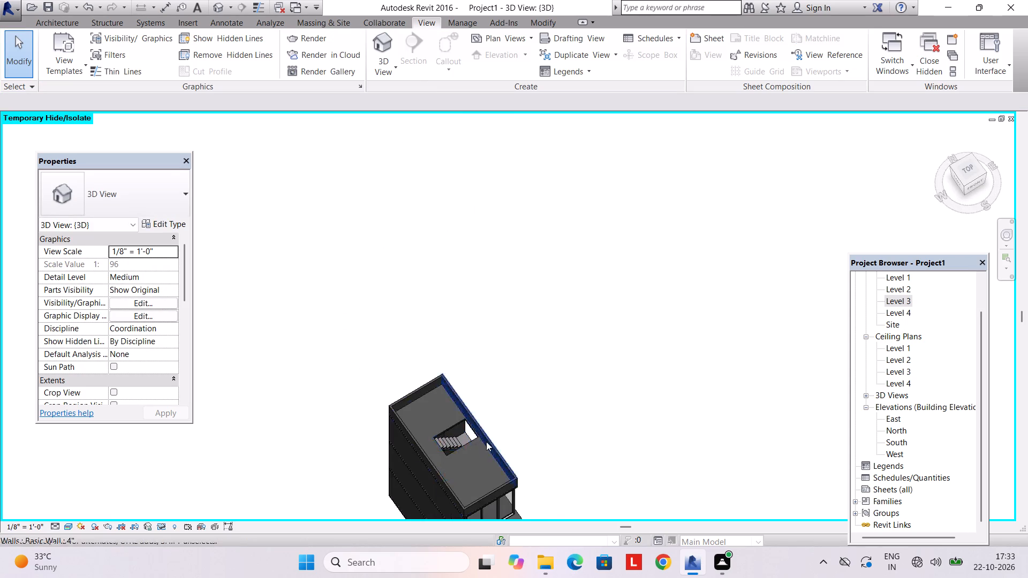
pyautogui.scroll(7, 480, 440)
pyautogui.keyDown('shift'); pyautogui.moveTo(478, 442); pyautogui.dragTo(337, 279, button='middle'); pyautogui.keyUp('shift')
pyautogui.scroll(-4, 483, 346)
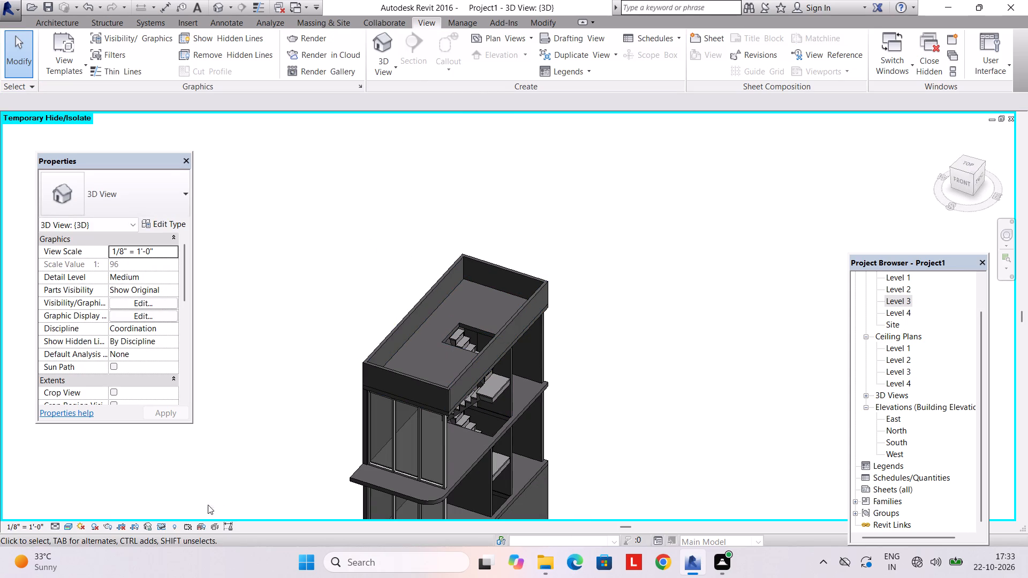
# Reset the temporary hide in the 3D view to restore all hidden elements.
pyautogui.click(158, 527)
pyautogui.click(180, 511)
# Examine from above how the stair sits within the roof opening of the complete building in 3D.
pyautogui.scroll(-3, 341, 450)
pyautogui.keyDown('shift'); pyautogui.moveTo(343, 443); pyautogui.dragTo(415, 461, button='middle'); pyautogui.keyUp('shift')
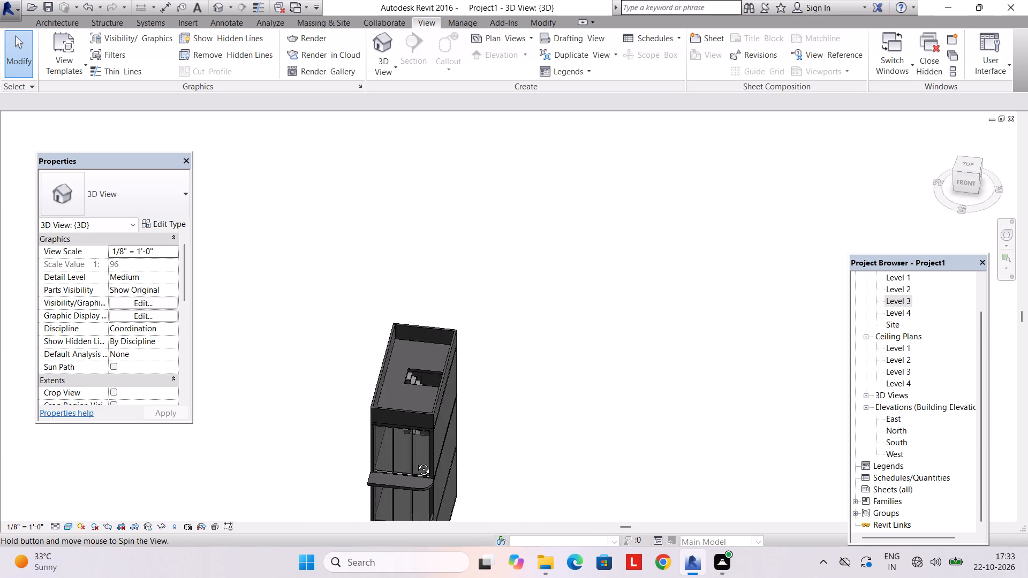
pyautogui.keyDown('shift'); pyautogui.moveTo(415, 461); pyautogui.dragTo(496, 373, button='middle'); pyautogui.keyUp('shift')
pyautogui.scroll(5, 398, 353)
pyautogui.moveTo(398, 352); pyautogui.dragTo(350, 500, button='middle')
pyautogui.keyDown('shift'); pyautogui.moveTo(404, 439); pyautogui.dragTo(372, 471, button='middle'); pyautogui.keyUp('shift')
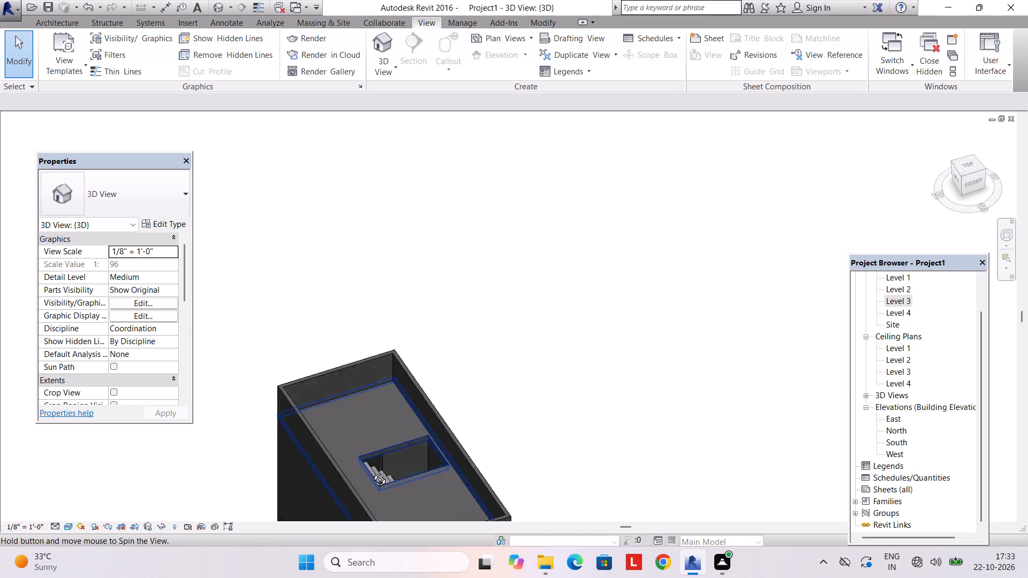
pyautogui.keyDown('shift'); pyautogui.moveTo(372, 471); pyautogui.dragTo(362, 483, button='middle'); pyautogui.keyUp('shift')
pyautogui.moveTo(361, 466); pyautogui.dragTo(334, 321, button='middle')
pyautogui.keyDown('shift'); pyautogui.moveTo(335, 337); pyautogui.dragTo(346, 481, button='middle'); pyautogui.keyUp('shift')
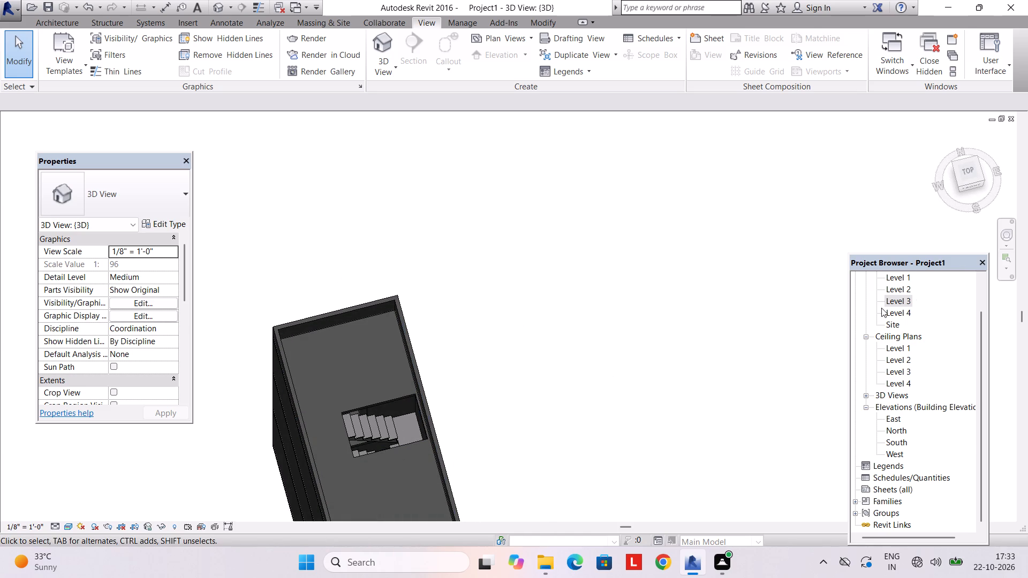
# Examine in the Level 4 floor plan how the shaft opening and stair line up with the surrounding walls and floor edge.
pyautogui.scroll(5, 881, 308)
pyautogui.doubleClick(897, 344)
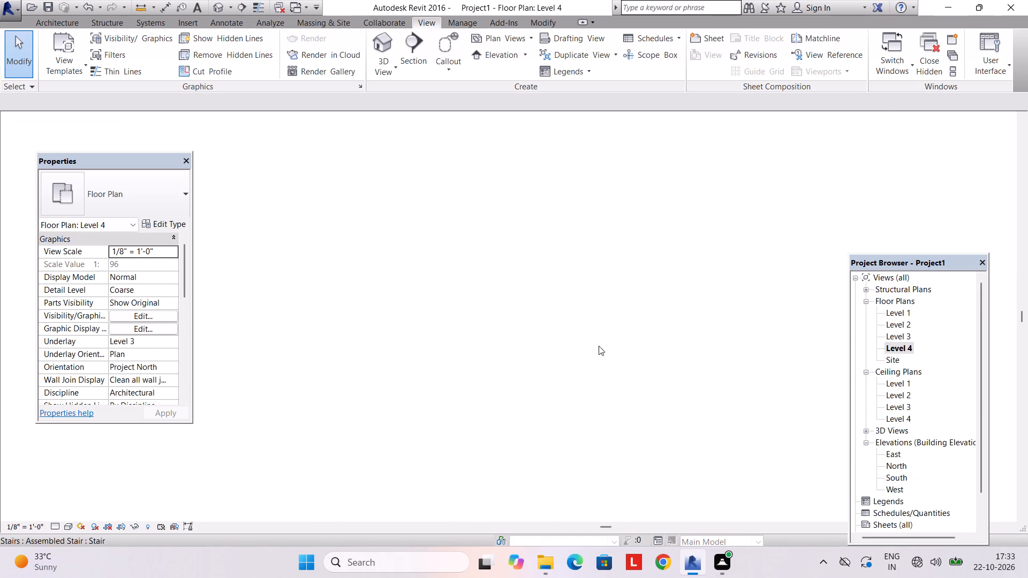
pyautogui.scroll(-4, 579, 339)
pyautogui.moveTo(579, 339); pyautogui.dragTo(561, 344, button='middle')
pyautogui.scroll(3, 561, 345)
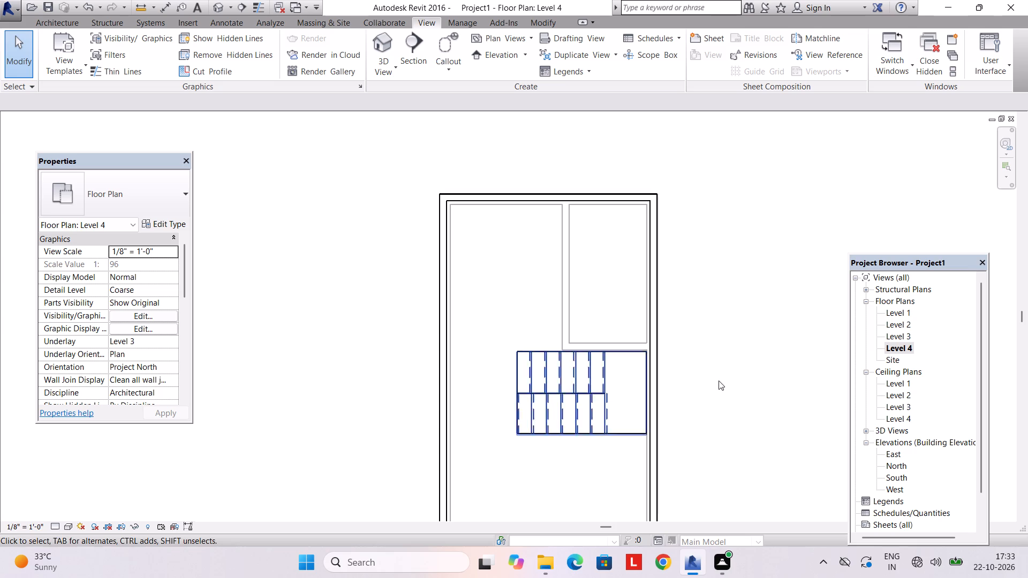
pyautogui.scroll(6, 740, 376)
pyautogui.moveTo(553, 366); pyautogui.dragTo(576, 336, button='middle')
pyautogui.scroll(3, 571, 349)
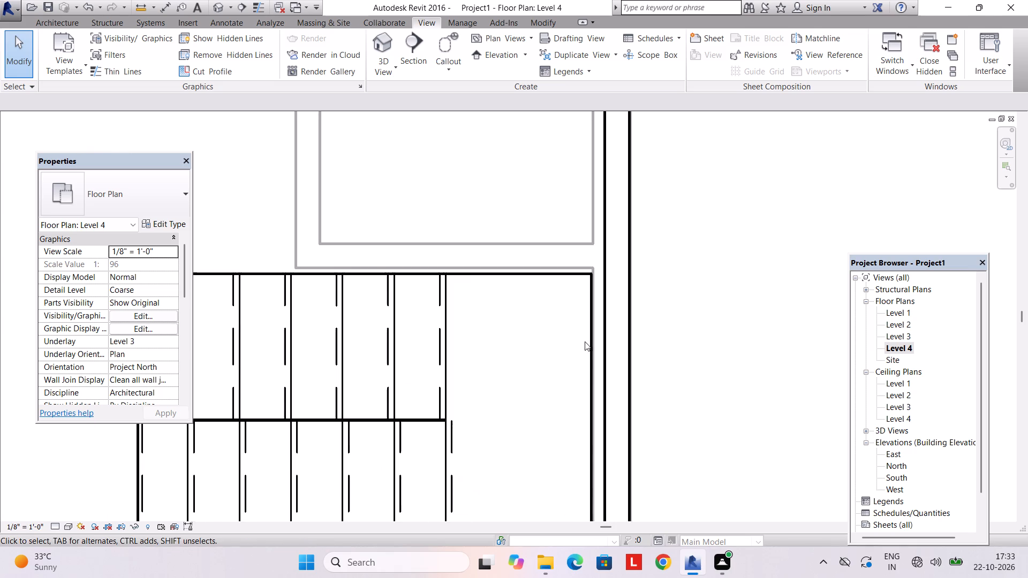
pyautogui.click(587, 345)
pyautogui.scroll(2, 589, 376)
pyautogui.scroll(-4, 589, 375)
pyautogui.scroll(4, 588, 374)
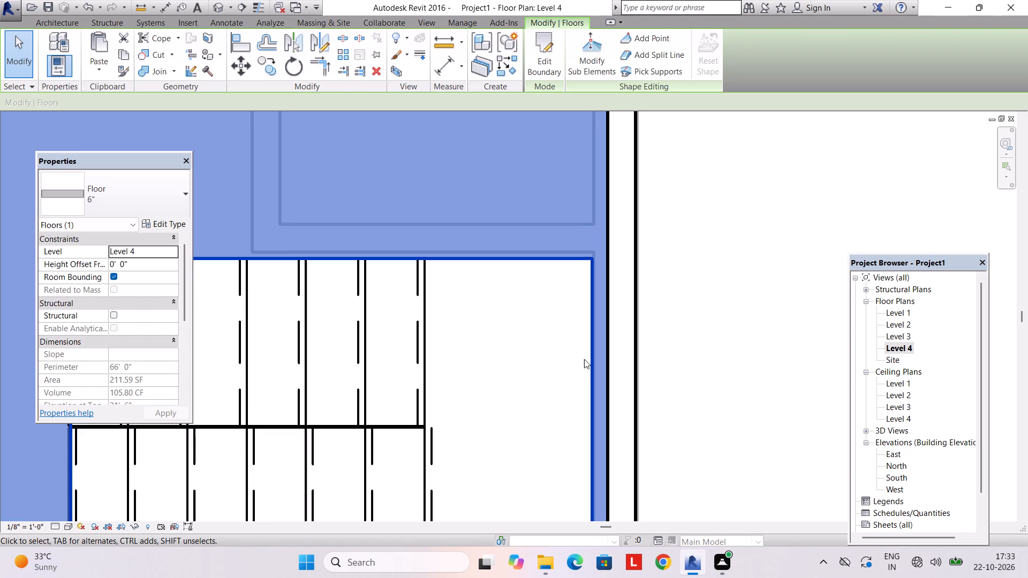
pyautogui.press('Escape')
pyautogui.scroll(-4, 584, 360)
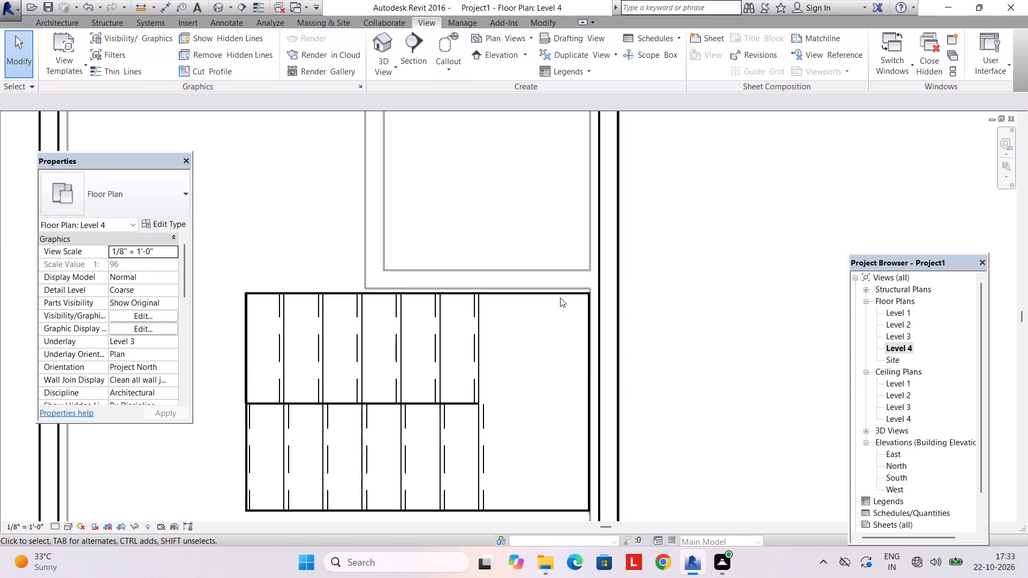
# Compare the stair and its surrounding walls in the Level 1 and Level 2 floor plans.
pyautogui.doubleClick(889, 314)
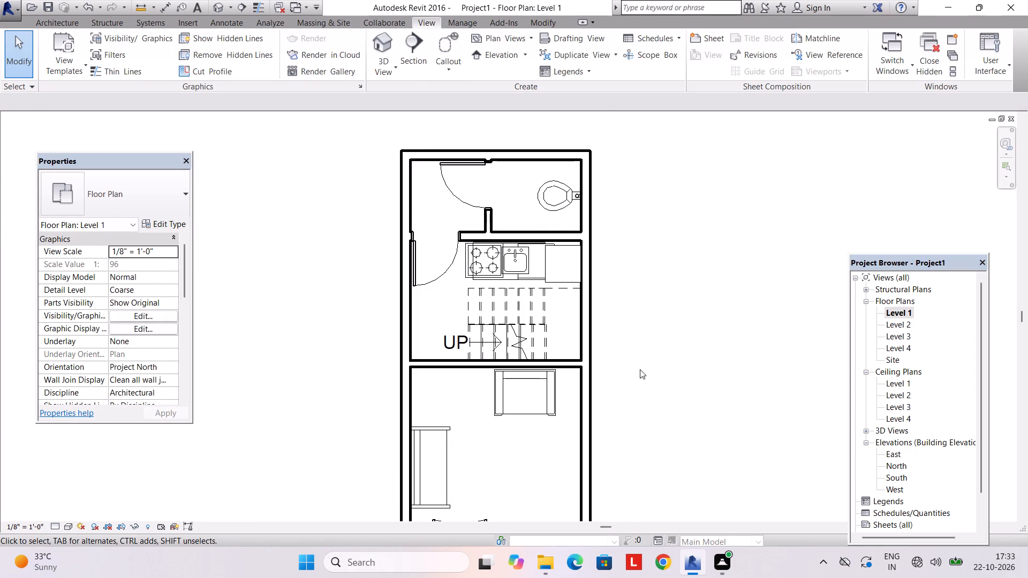
pyautogui.scroll(-1, 634, 367)
pyautogui.scroll(7, 562, 340)
pyautogui.click(602, 249)
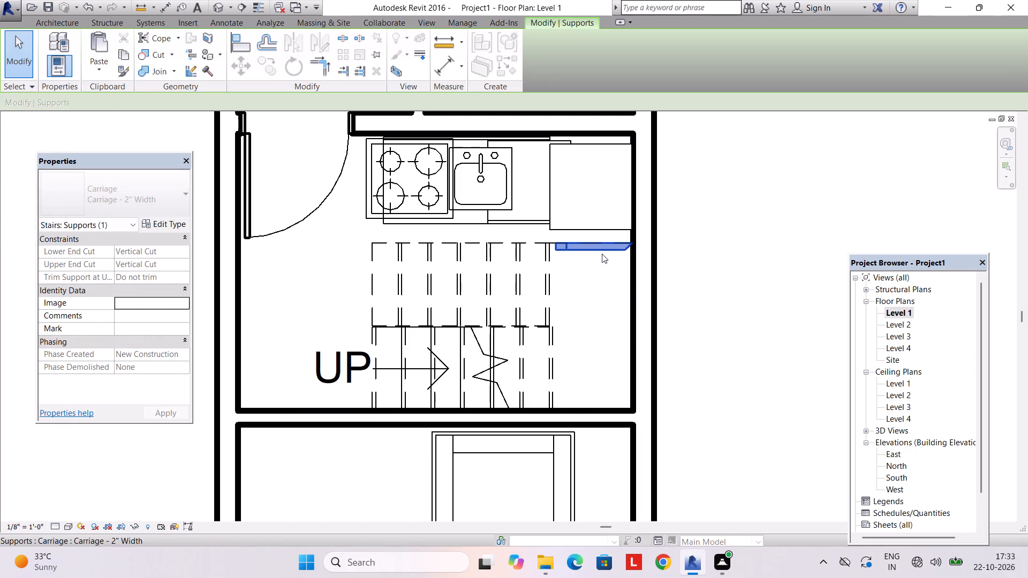
pyautogui.click(626, 305)
pyautogui.press('Escape')
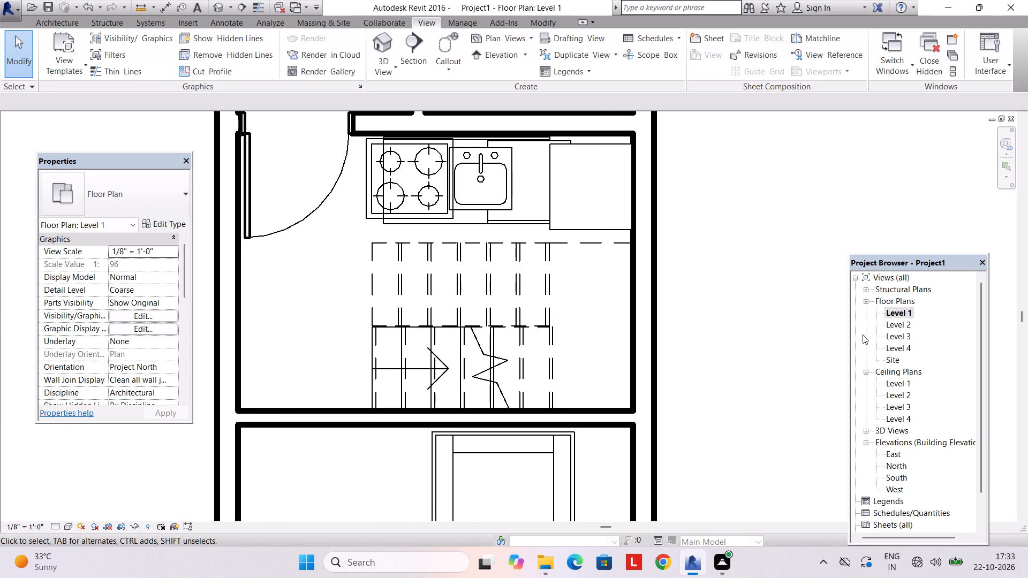
pyautogui.doubleClick(909, 323)
pyautogui.scroll(1, 687, 296)
pyautogui.scroll(-2, 689, 293)
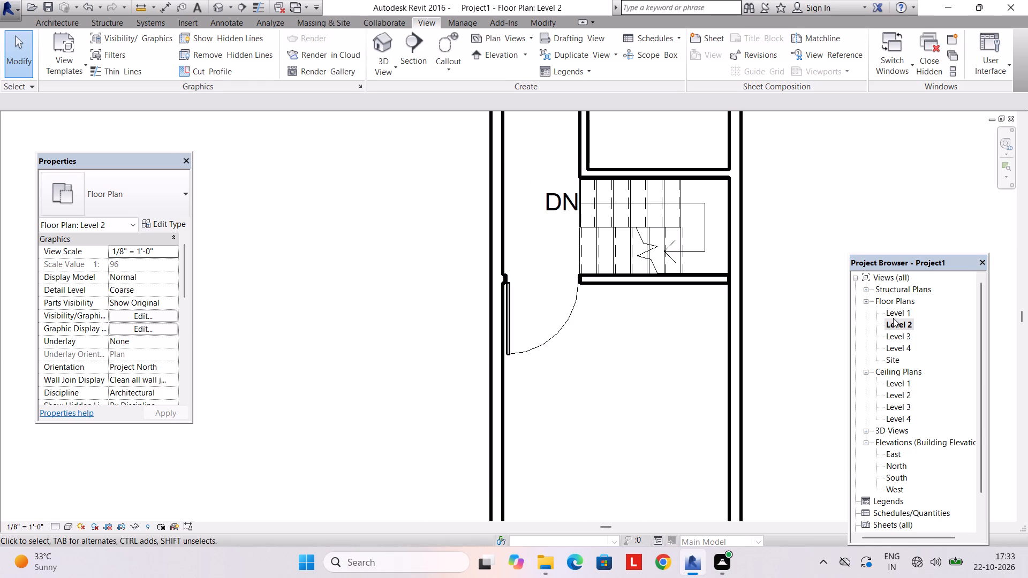
pyautogui.scroll(1, 893, 318)
pyautogui.doubleClick(898, 313)
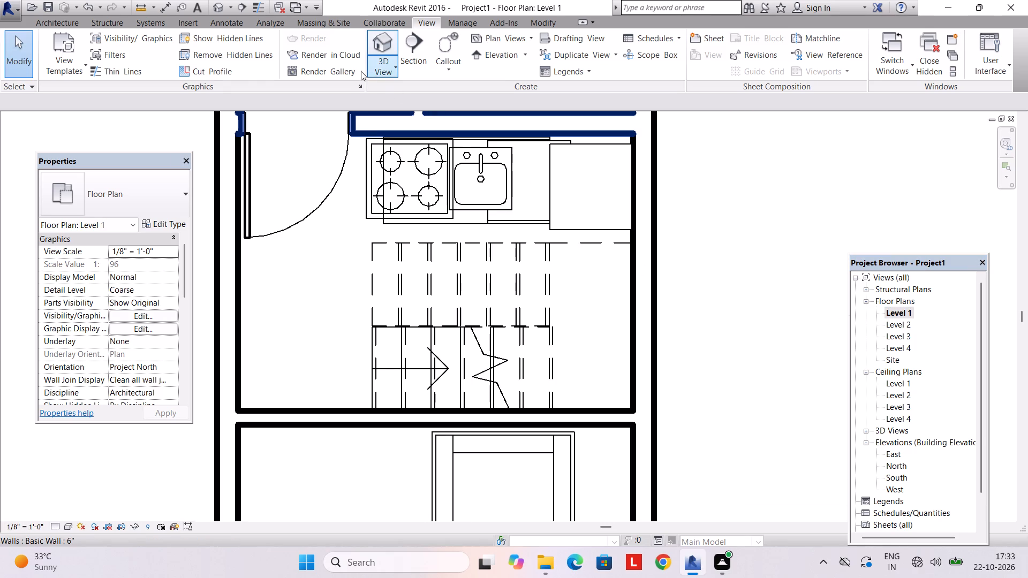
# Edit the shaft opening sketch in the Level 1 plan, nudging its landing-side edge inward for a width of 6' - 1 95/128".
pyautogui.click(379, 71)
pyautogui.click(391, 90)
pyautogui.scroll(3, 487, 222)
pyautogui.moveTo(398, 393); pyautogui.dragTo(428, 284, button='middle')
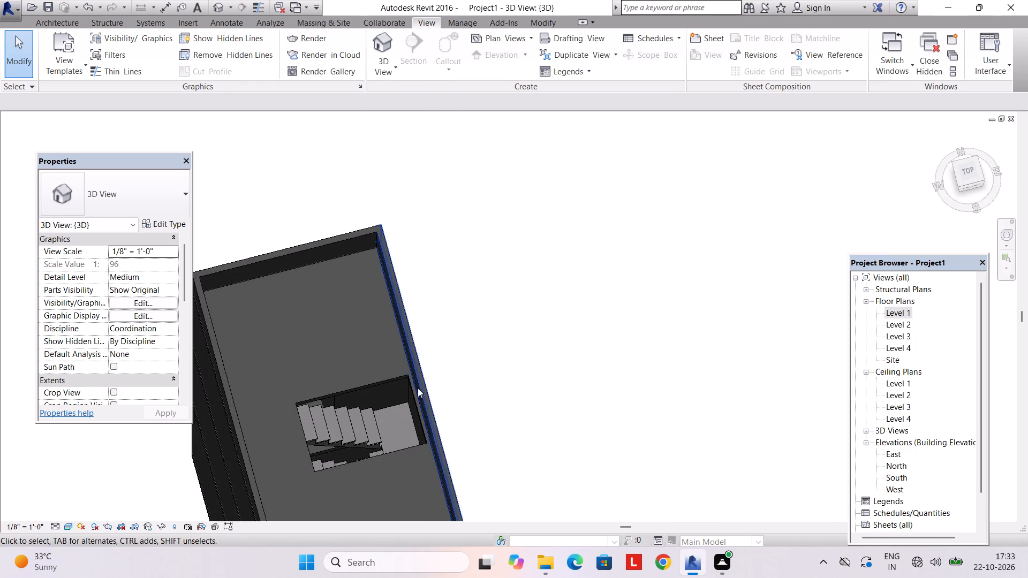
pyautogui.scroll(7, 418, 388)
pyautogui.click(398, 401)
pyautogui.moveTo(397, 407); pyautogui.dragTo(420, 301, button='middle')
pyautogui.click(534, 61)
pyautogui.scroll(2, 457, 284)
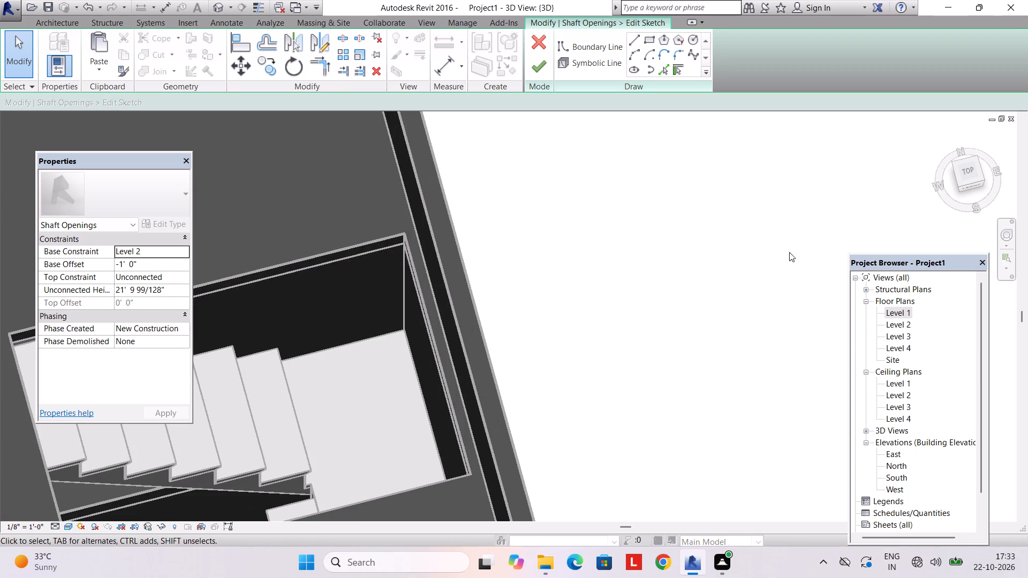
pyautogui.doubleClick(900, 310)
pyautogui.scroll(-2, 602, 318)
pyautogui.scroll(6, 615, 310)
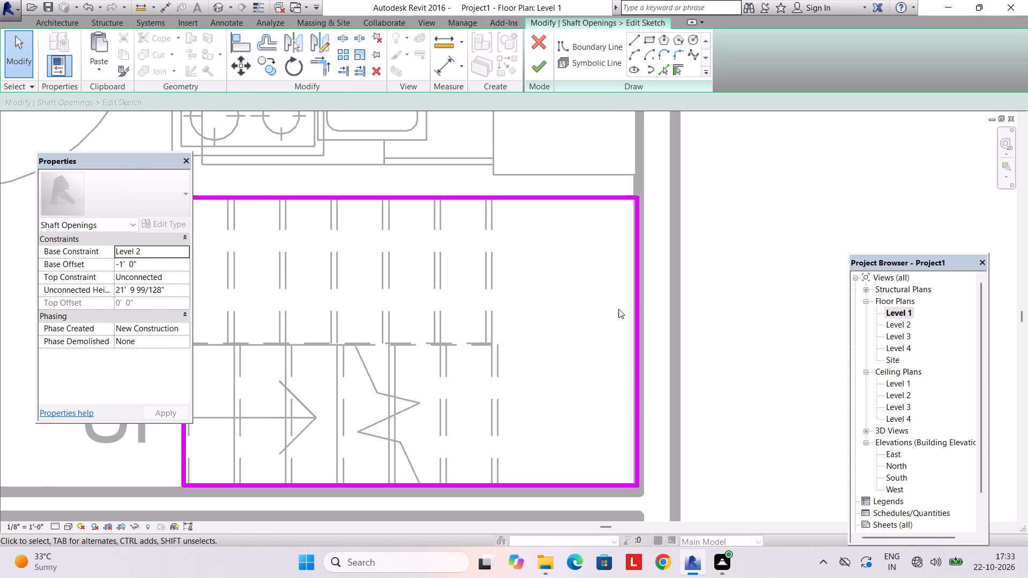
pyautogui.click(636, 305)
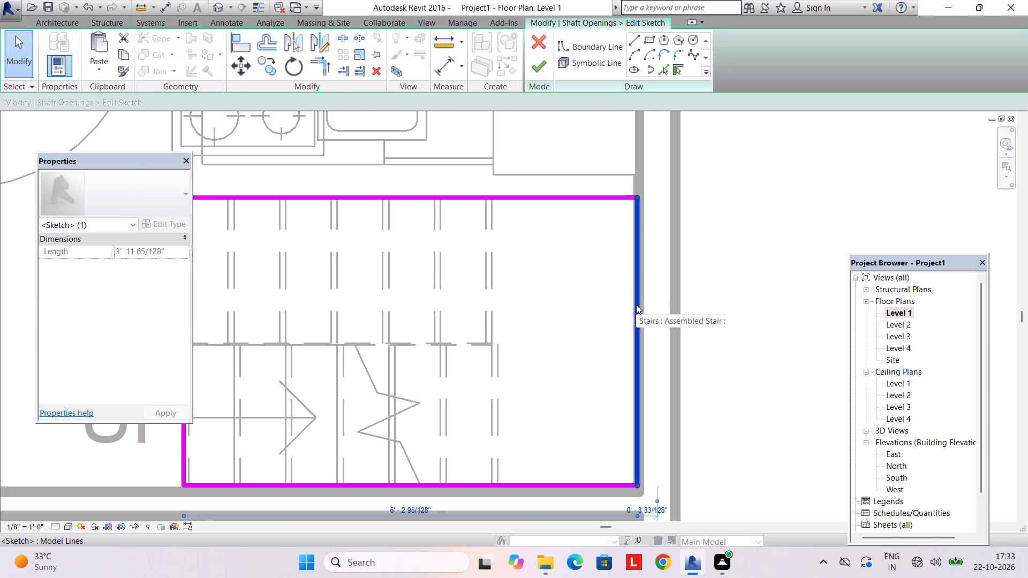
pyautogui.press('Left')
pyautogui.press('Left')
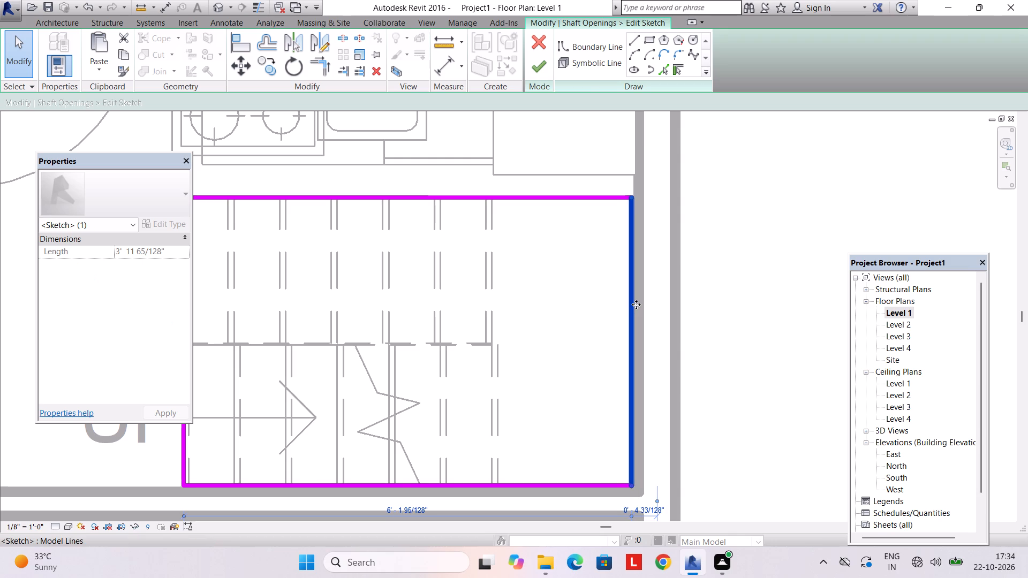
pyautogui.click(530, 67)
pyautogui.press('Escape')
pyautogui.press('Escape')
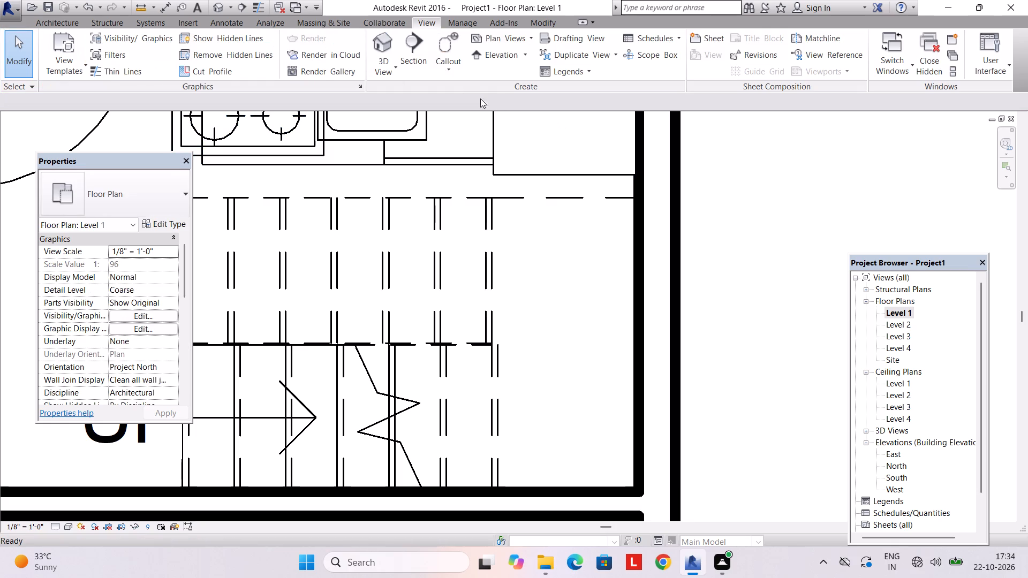
# Inspect the roof opening's landing-side edge and the stair below from several angles in 3D.
pyautogui.click(378, 74)
pyautogui.click(388, 87)
pyautogui.moveTo(479, 264); pyautogui.dragTo(522, 200, button='middle')
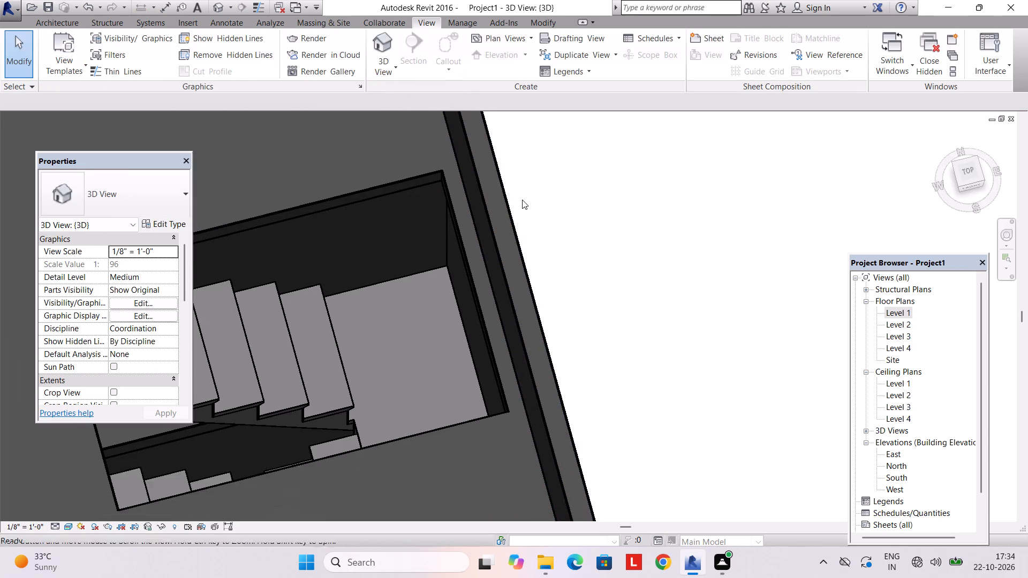
pyautogui.moveTo(501, 231); pyautogui.dragTo(590, 217, button='middle')
pyautogui.moveTo(365, 253); pyautogui.dragTo(498, 312, button='middle')
pyautogui.moveTo(426, 313); pyautogui.dragTo(491, 284, button='middle')
pyautogui.moveTo(484, 290); pyautogui.dragTo(522, 211, button='middle')
pyautogui.scroll(-3, 522, 211)
pyautogui.moveTo(505, 189); pyautogui.dragTo(465, 430, button='middle')
pyautogui.keyDown('shift'); pyautogui.moveTo(449, 392); pyautogui.dragTo(453, 371, button='middle'); pyautogui.keyUp('shift')
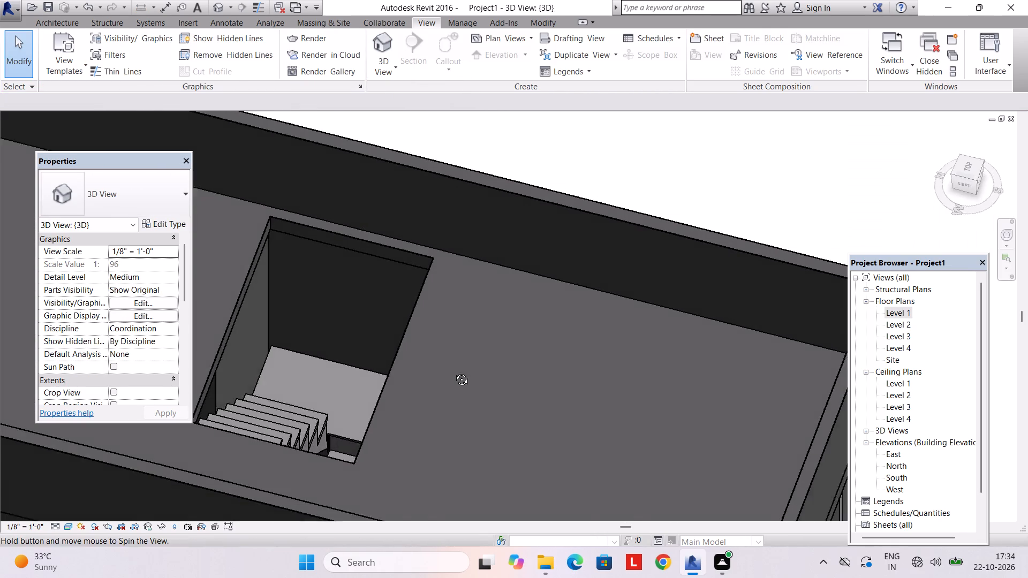
pyautogui.keyDown('shift'); pyautogui.moveTo(453, 371); pyautogui.dragTo(458, 353, button='middle'); pyautogui.keyUp('shift')
# Edit the shaft opening sketch in the Level 2 plan, nudging its landing-side edge outward for a width of 6' - 3 31/128".
pyautogui.click(403, 221)
pyautogui.click(536, 70)
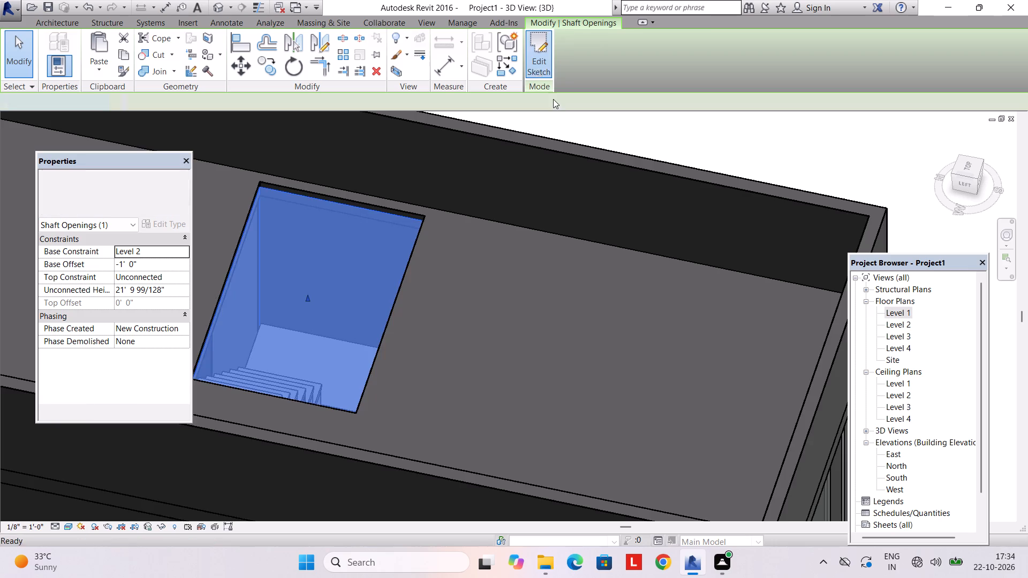
pyautogui.doubleClick(902, 306)
pyautogui.doubleClick(900, 301)
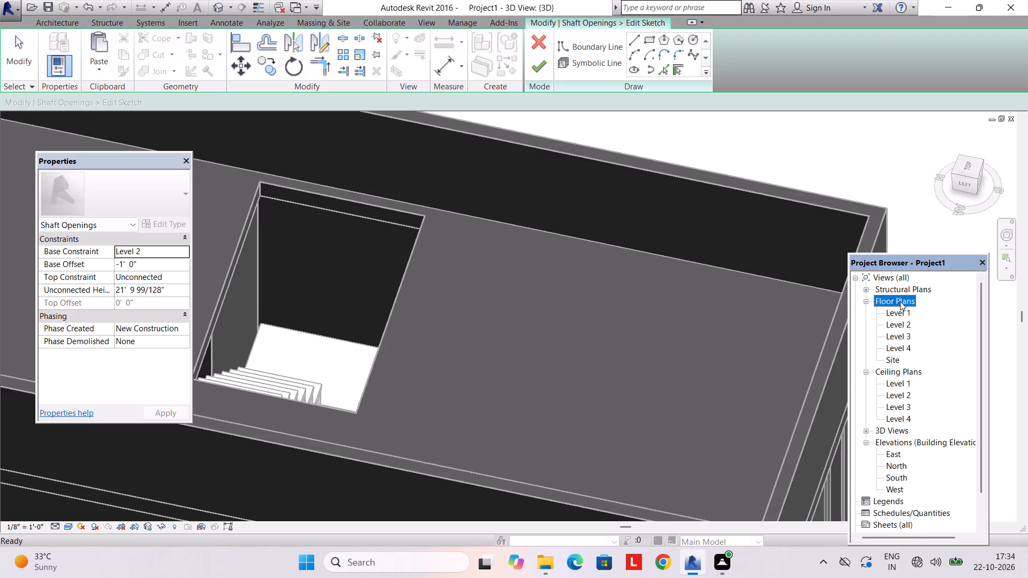
pyautogui.doubleClick(900, 314)
pyautogui.doubleClick(902, 324)
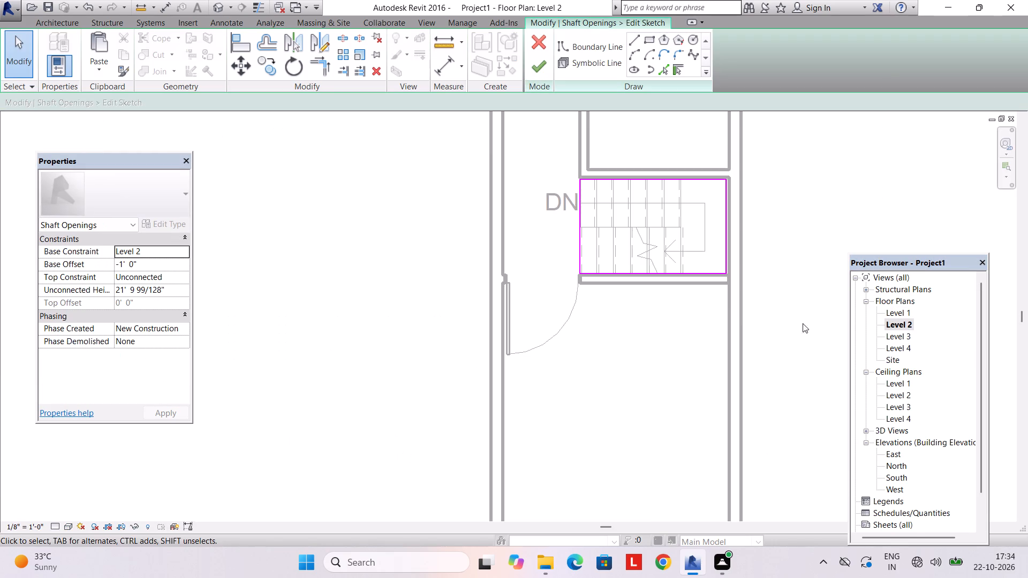
pyautogui.scroll(3, 736, 308)
pyautogui.moveTo(712, 265); pyautogui.dragTo(698, 394, button='middle')
pyautogui.scroll(6, 701, 370)
pyautogui.click(712, 339)
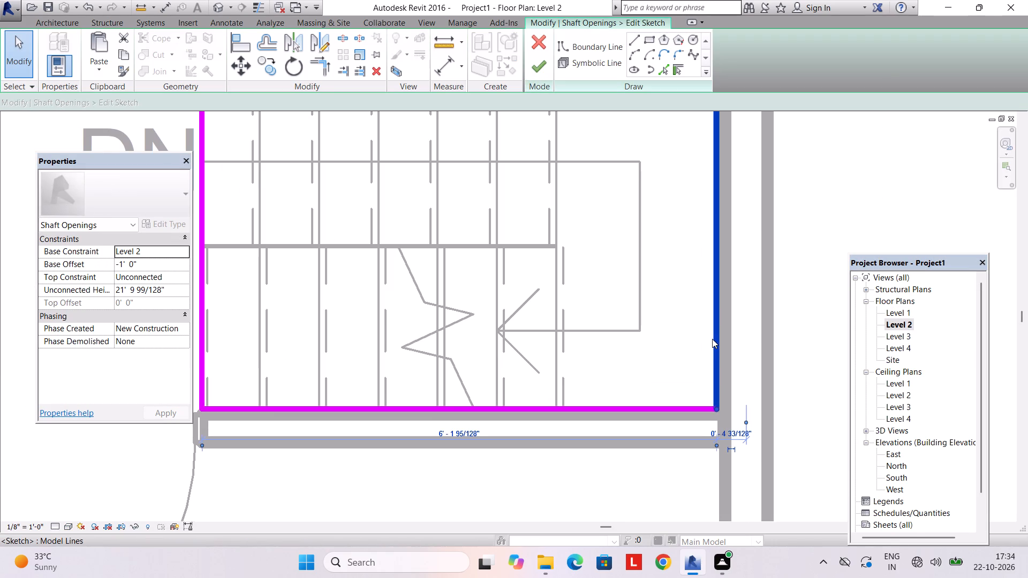
pyautogui.press('Right')
pyautogui.press('Right')
pyautogui.press('Right')
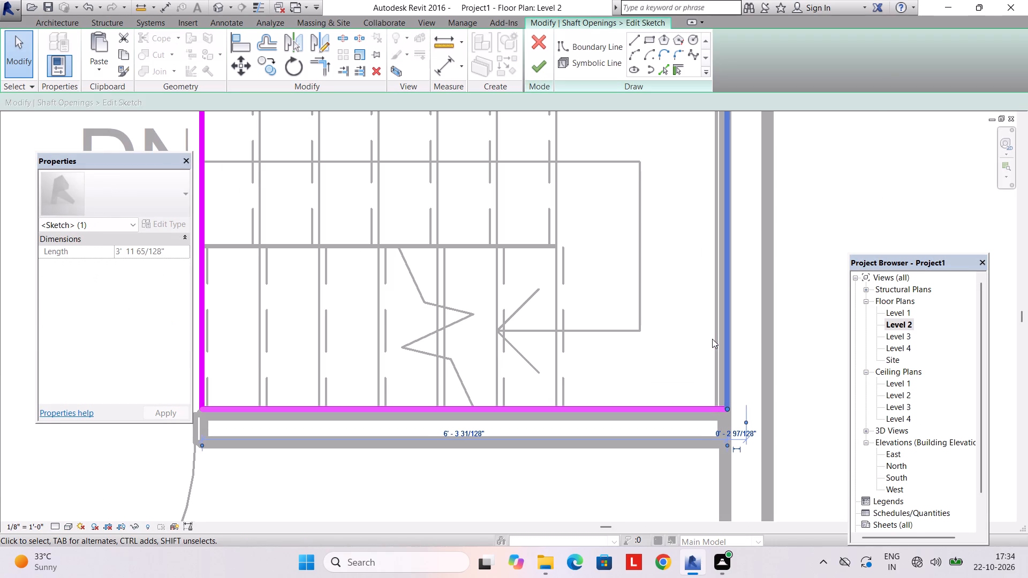
pyautogui.moveTo(544, 356); pyautogui.dragTo(643, 451, button='middle')
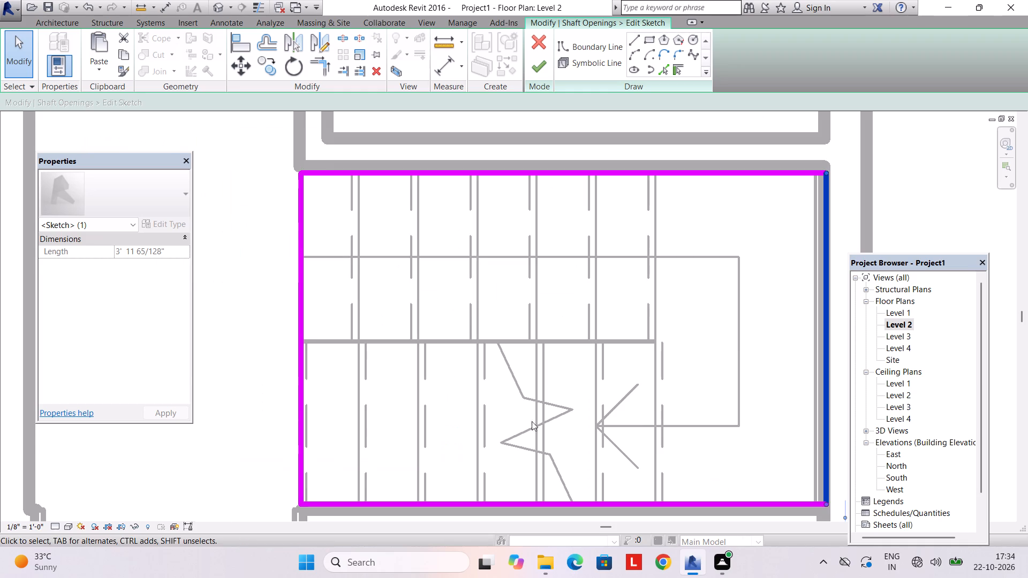
pyautogui.scroll(2, 362, 401)
pyautogui.scroll(-2, 342, 392)
pyautogui.click(545, 71)
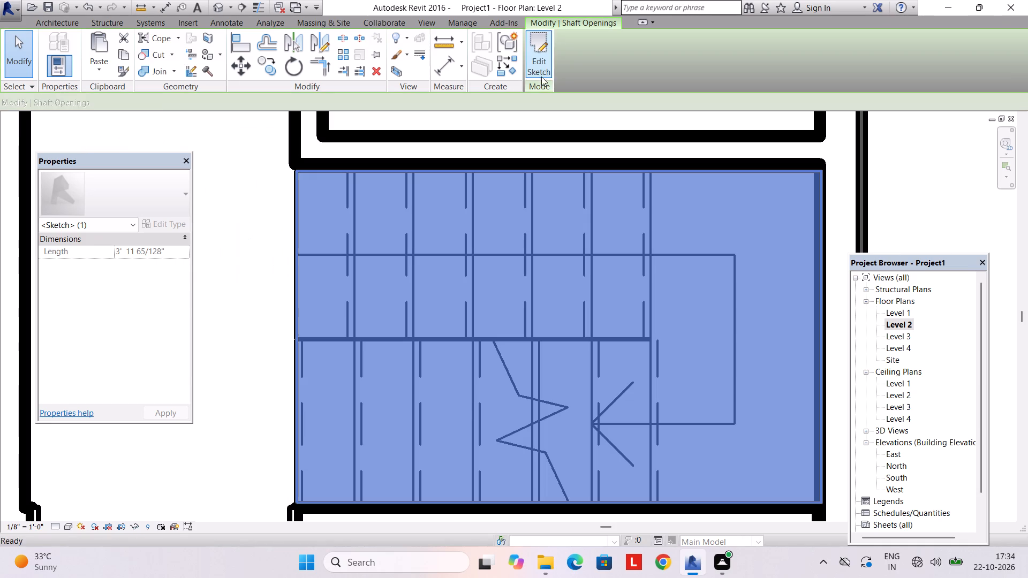
pyautogui.press('Escape')
# Examine from several angles in 3D how the widened roof opening meets the stair landing and side wall.
pyautogui.click(390, 73)
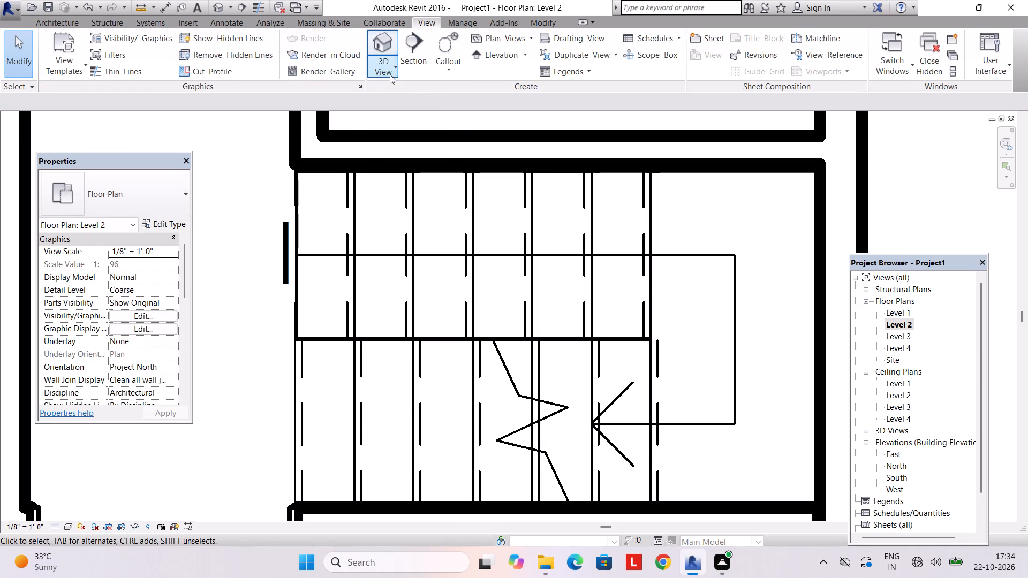
pyautogui.click(390, 84)
pyautogui.scroll(-2, 504, 256)
pyautogui.keyDown('shift'); pyautogui.moveTo(463, 249); pyautogui.dragTo(512, 399, button='middle'); pyautogui.keyUp('shift')
pyautogui.moveTo(449, 390); pyautogui.dragTo(463, 226, button='middle')
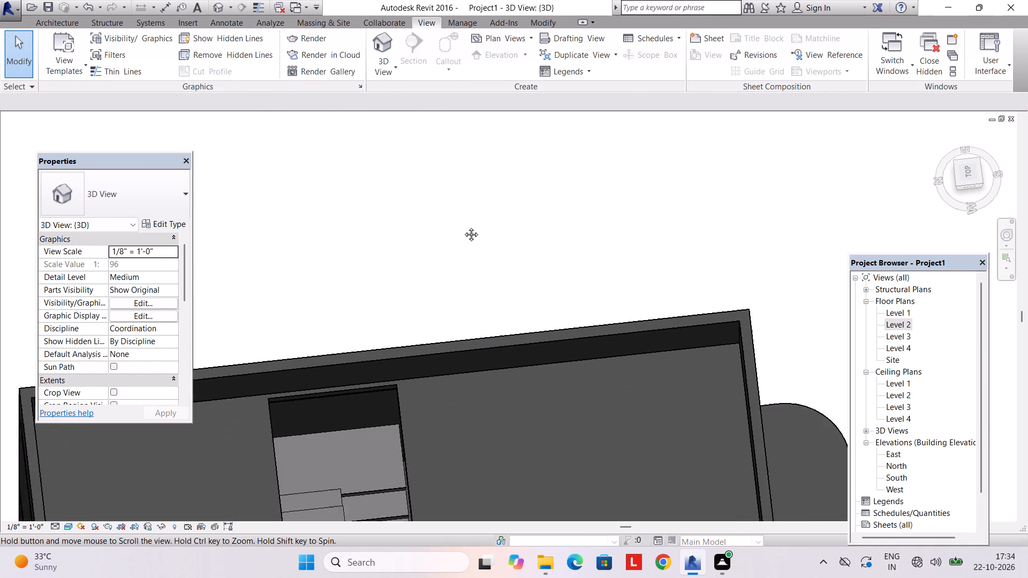
pyautogui.moveTo(463, 226); pyautogui.dragTo(465, 195, button='middle')
pyautogui.keyDown('shift'); pyautogui.moveTo(367, 340); pyautogui.dragTo(389, 399, button='middle'); pyautogui.keyUp('shift')
pyautogui.moveTo(383, 372); pyautogui.dragTo(391, 223, button='middle')
pyautogui.keyDown('shift'); pyautogui.moveTo(392, 233); pyautogui.dragTo(424, 278, button='middle'); pyautogui.keyUp('shift')
pyautogui.moveTo(420, 307); pyautogui.dragTo(442, 199, button='middle')
pyautogui.keyDown('shift'); pyautogui.moveTo(434, 280); pyautogui.dragTo(436, 87, button='middle'); pyautogui.keyUp('shift')
pyautogui.moveTo(483, 126); pyautogui.dragTo(404, 233, button='middle')
pyautogui.keyDown('shift'); pyautogui.moveTo(646, 206); pyautogui.dragTo(390, 315, button='middle'); pyautogui.keyUp('shift')
pyautogui.scroll(3, 549, 225)
pyautogui.moveTo(549, 220); pyautogui.dragTo(565, 281, button='middle')
pyautogui.keyDown('shift'); pyautogui.moveTo(569, 271); pyautogui.dragTo(574, 263, button='middle'); pyautogui.keyUp('shift')
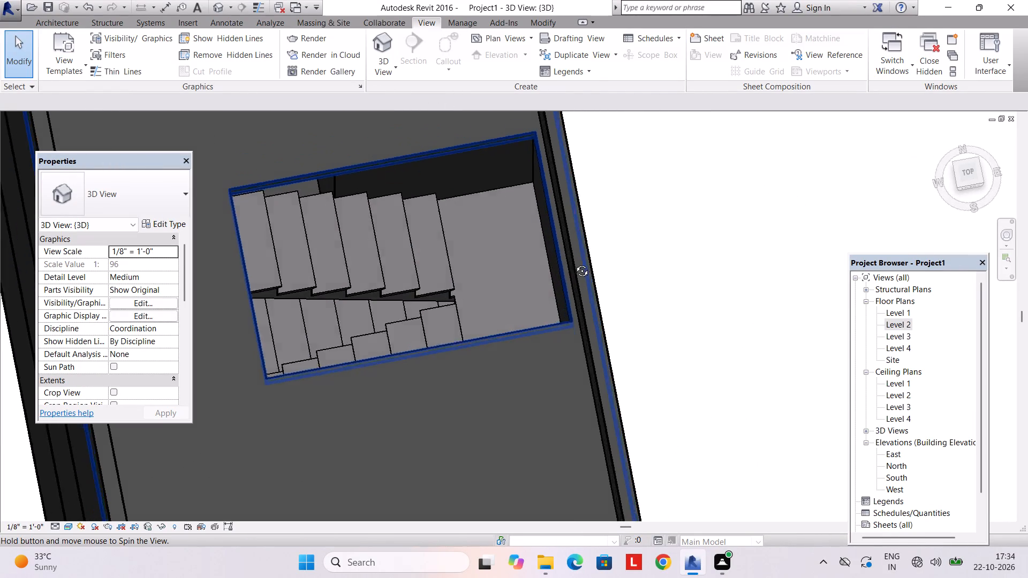
pyautogui.keyDown('shift'); pyautogui.moveTo(574, 263); pyautogui.dragTo(591, 234, button='middle'); pyautogui.keyUp('shift')
pyautogui.moveTo(568, 235); pyautogui.dragTo(584, 329, button='middle')
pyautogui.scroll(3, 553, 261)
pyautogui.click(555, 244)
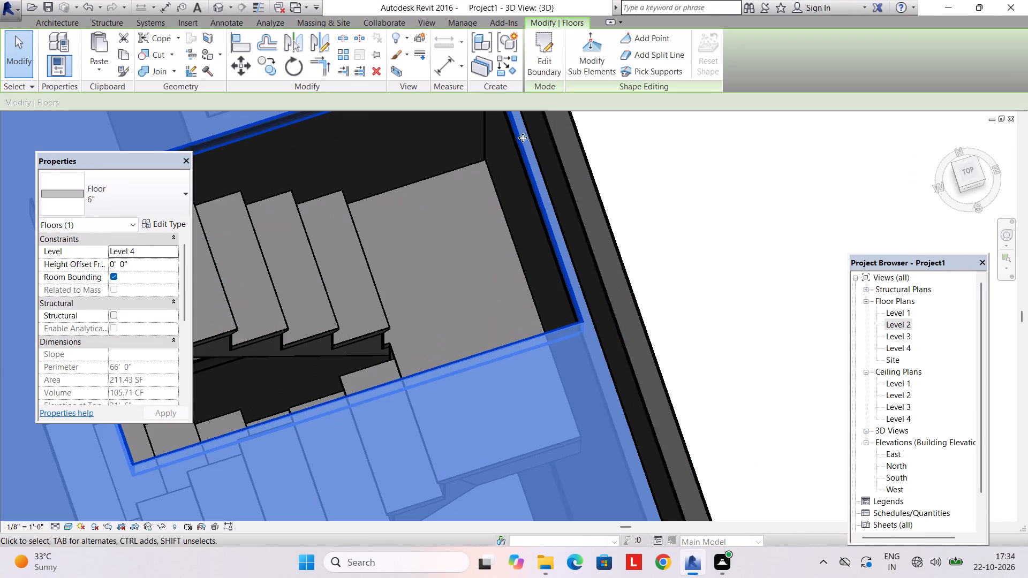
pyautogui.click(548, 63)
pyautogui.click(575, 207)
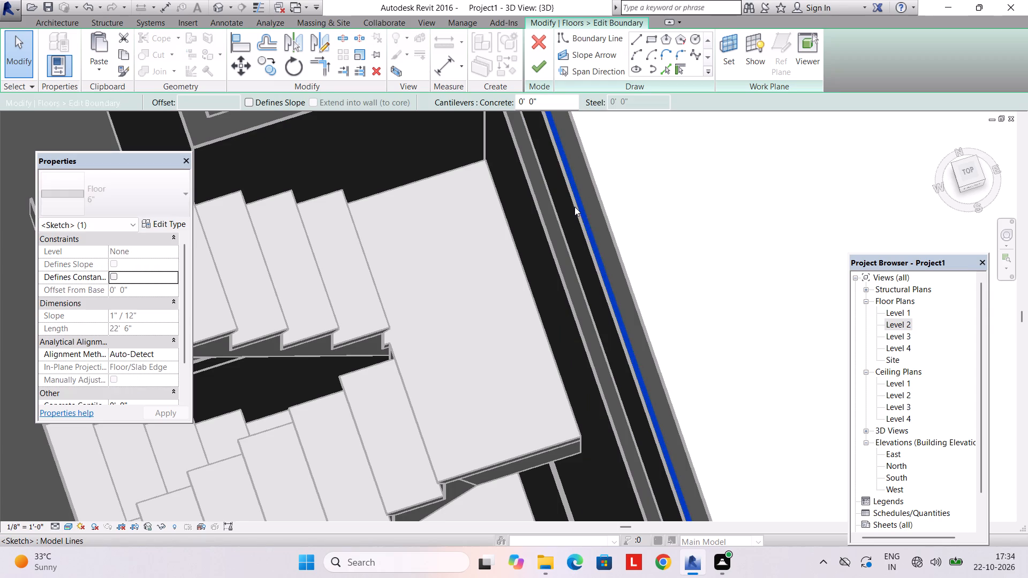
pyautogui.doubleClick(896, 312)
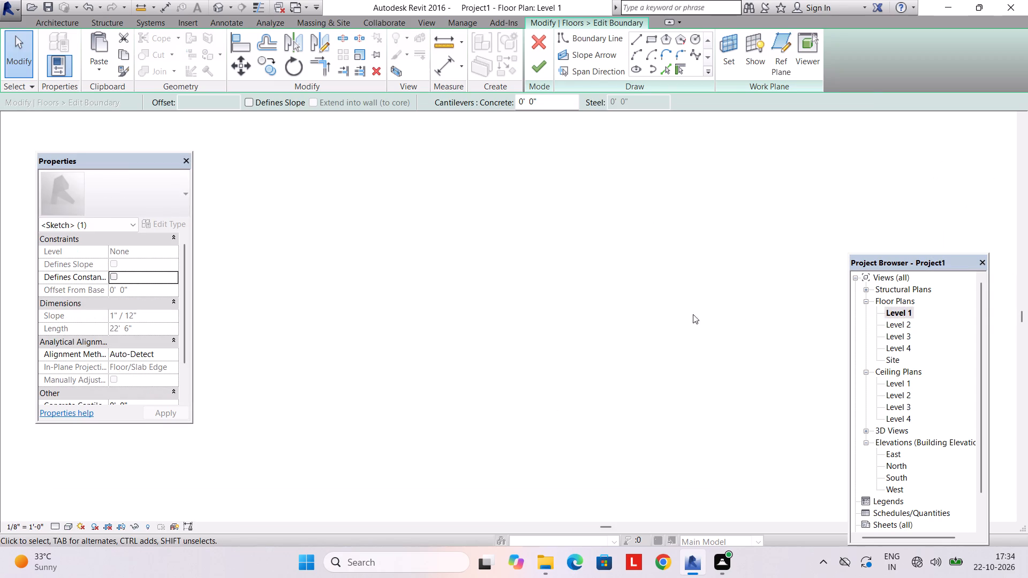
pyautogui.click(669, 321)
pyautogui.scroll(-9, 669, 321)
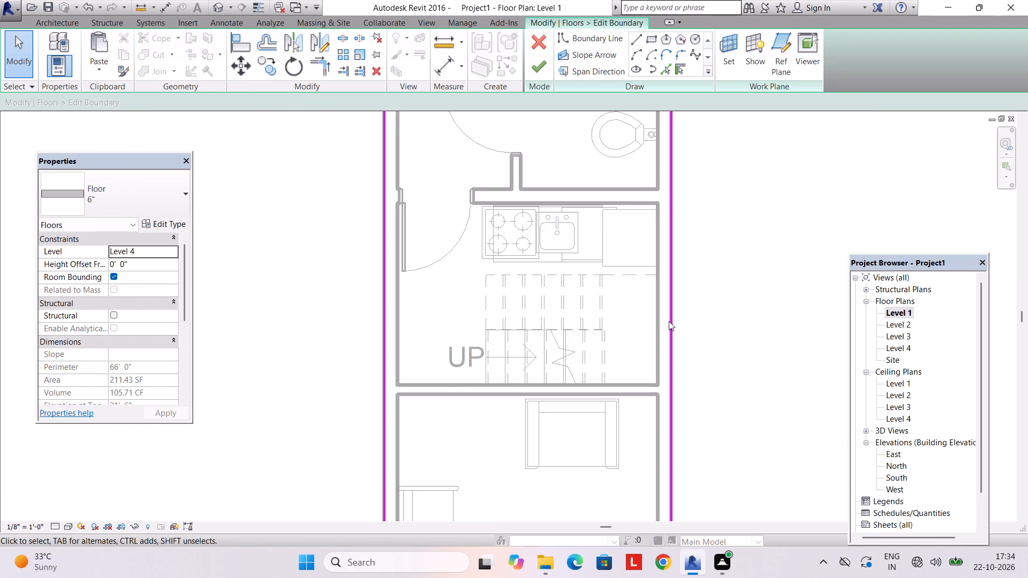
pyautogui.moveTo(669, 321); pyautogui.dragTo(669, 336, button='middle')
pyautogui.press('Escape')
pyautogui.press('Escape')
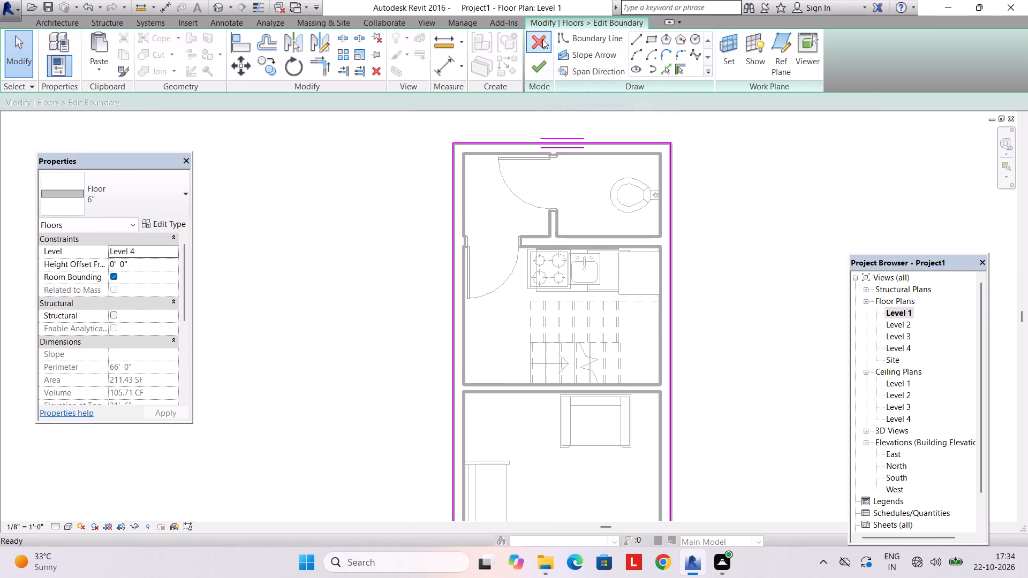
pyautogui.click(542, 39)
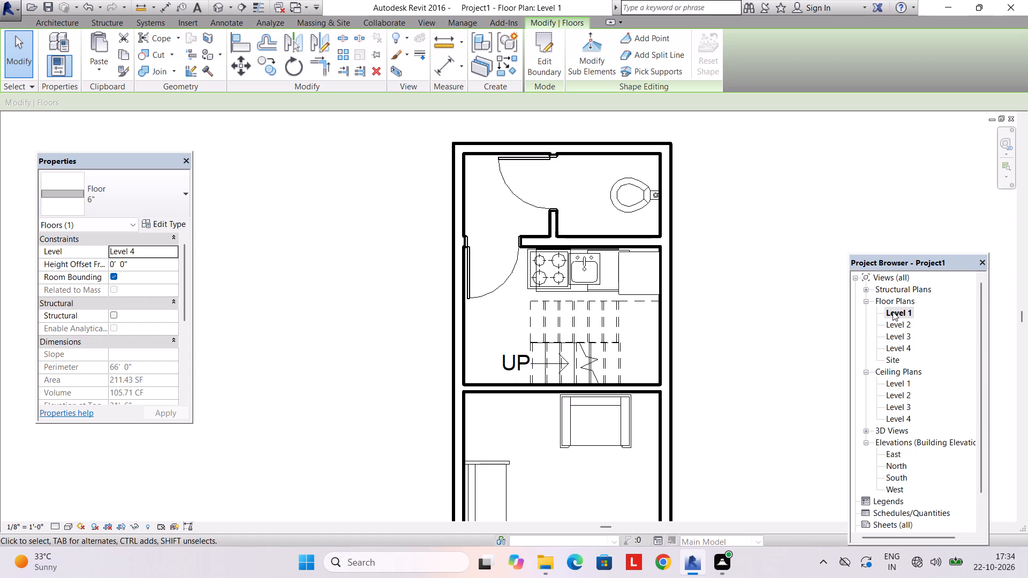
# Check the shaft opening's landing-side edge against the wall in the Level 4 floor plan.
pyautogui.click(902, 348)
pyautogui.click(375, 69)
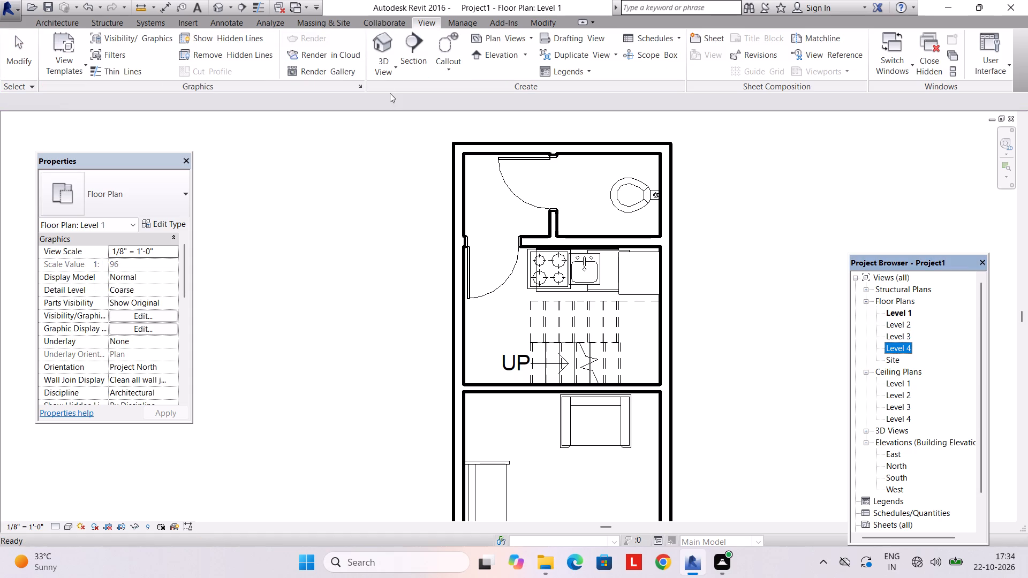
pyautogui.click(391, 74)
pyautogui.doubleClick(387, 71)
pyautogui.press('Escape')
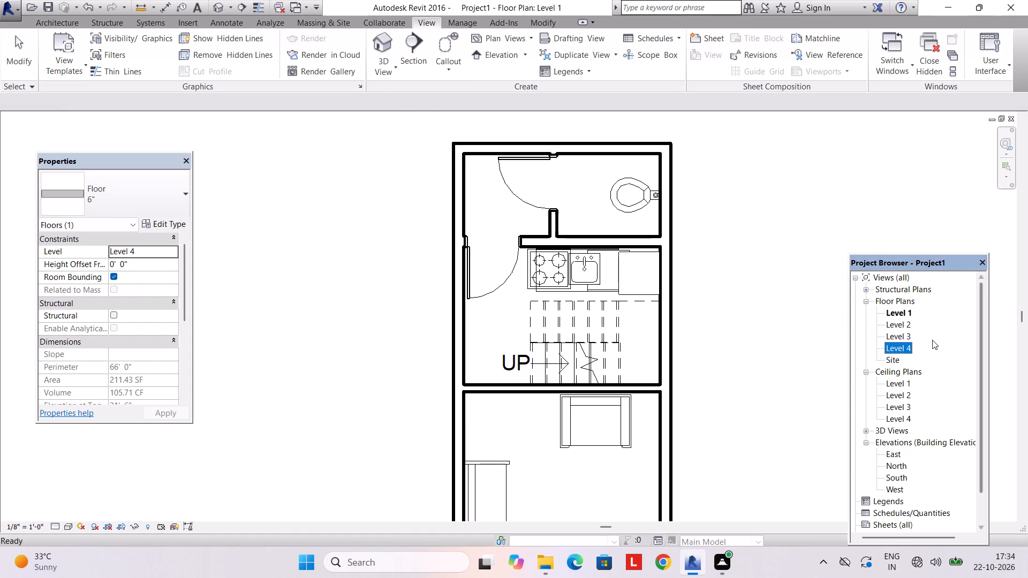
pyautogui.doubleClick(906, 349)
pyautogui.press('Escape')
pyautogui.press('Escape')
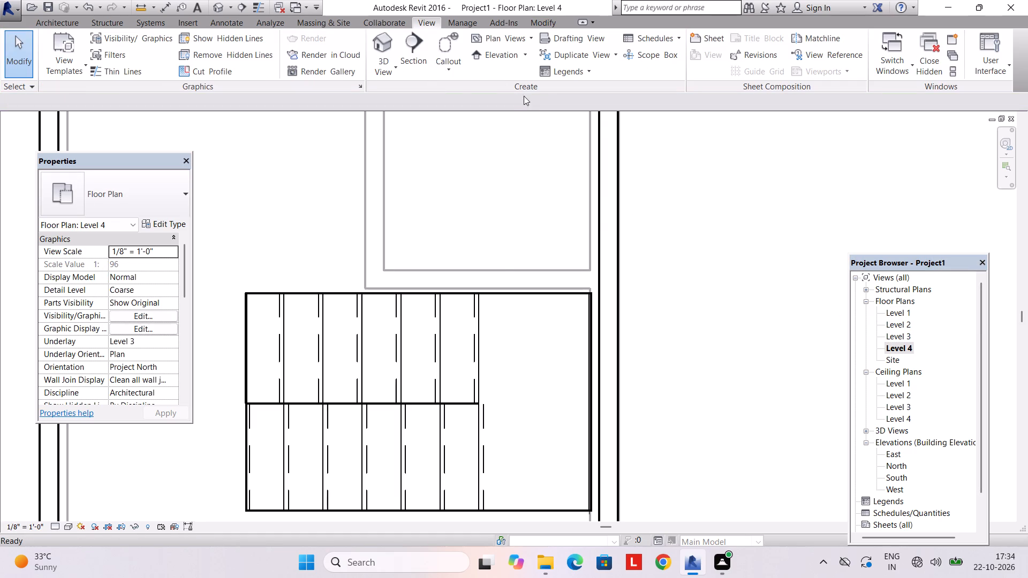
# Open the shaft opening's boundary sketch for editing from the 3D view and switch to the Level 2 floor plan.
pyautogui.click(387, 76)
pyautogui.click(391, 97)
pyautogui.scroll(-6, 502, 226)
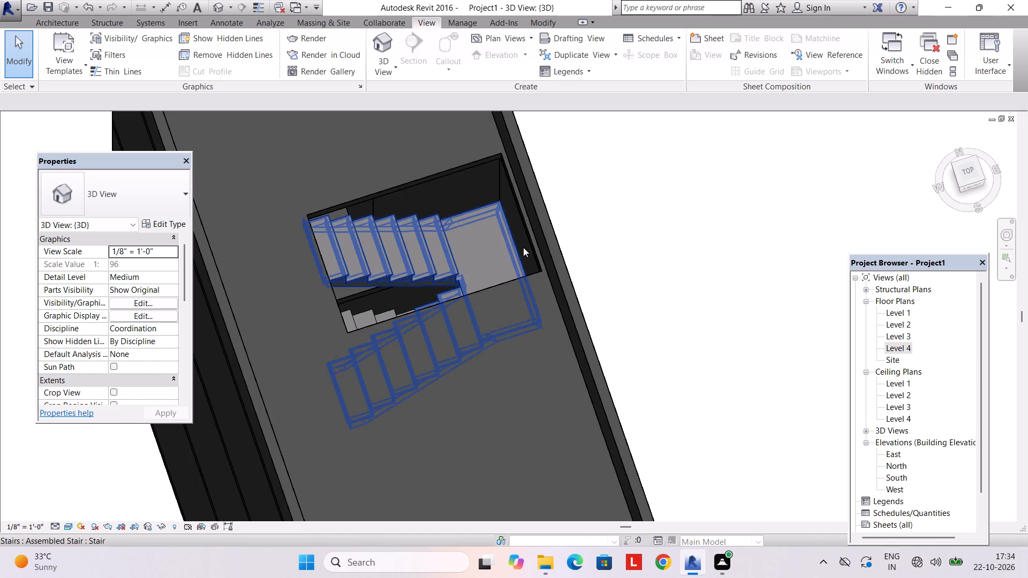
pyautogui.click(534, 244)
pyautogui.press('`')
pyautogui.press('Escape')
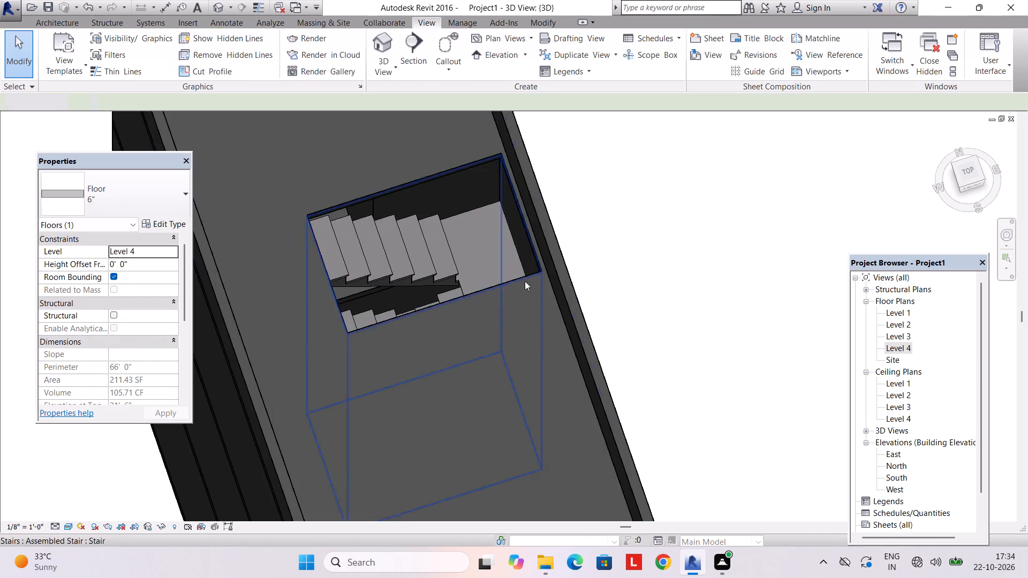
pyautogui.click(521, 274)
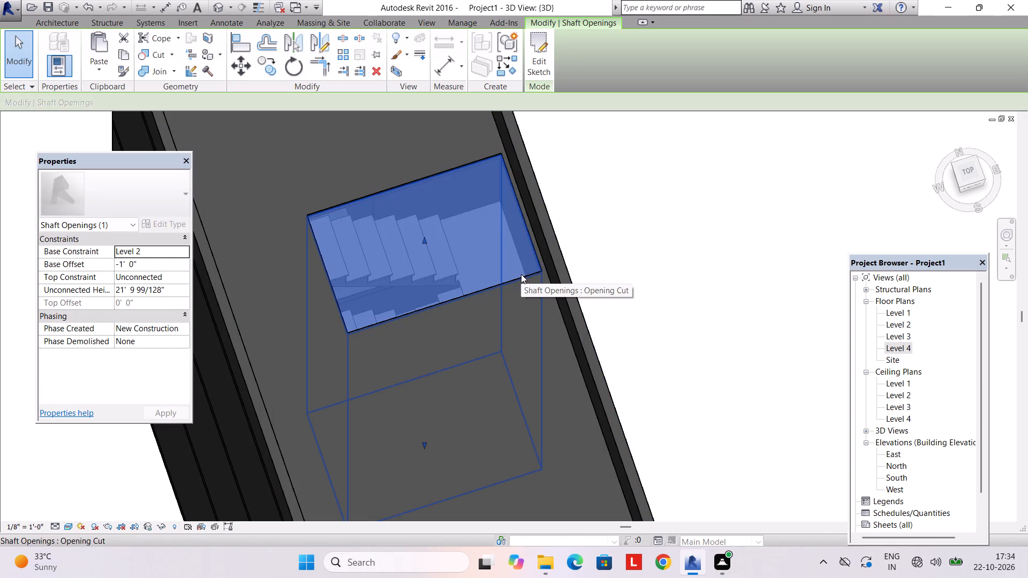
pyautogui.click(538, 56)
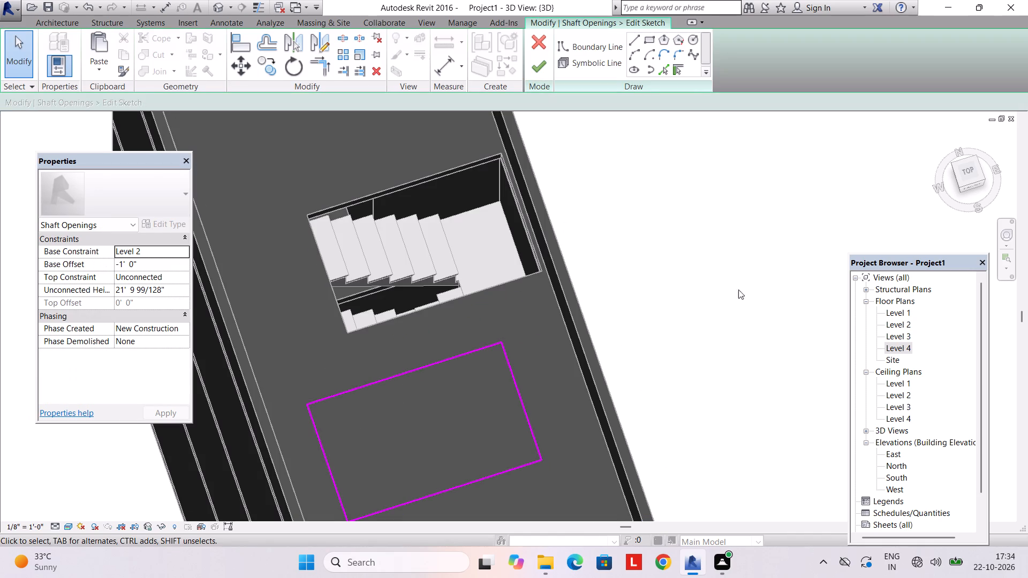
pyautogui.scroll(-5, 715, 307)
pyautogui.moveTo(705, 309); pyautogui.dragTo(616, 96, button='middle')
pyautogui.moveTo(631, 263); pyautogui.dragTo(576, 92, button='middle')
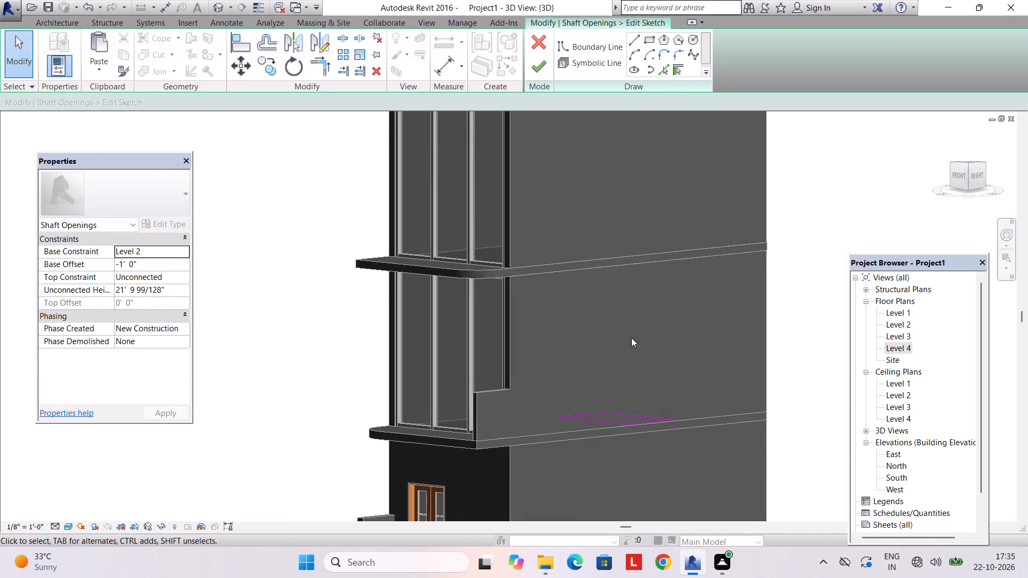
pyautogui.moveTo(631, 338); pyautogui.dragTo(559, 186, button='middle')
pyautogui.keyDown('shift'); pyautogui.moveTo(605, 269); pyautogui.dragTo(557, 237, button='middle'); pyautogui.keyUp('shift')
pyautogui.doubleClick(888, 320)
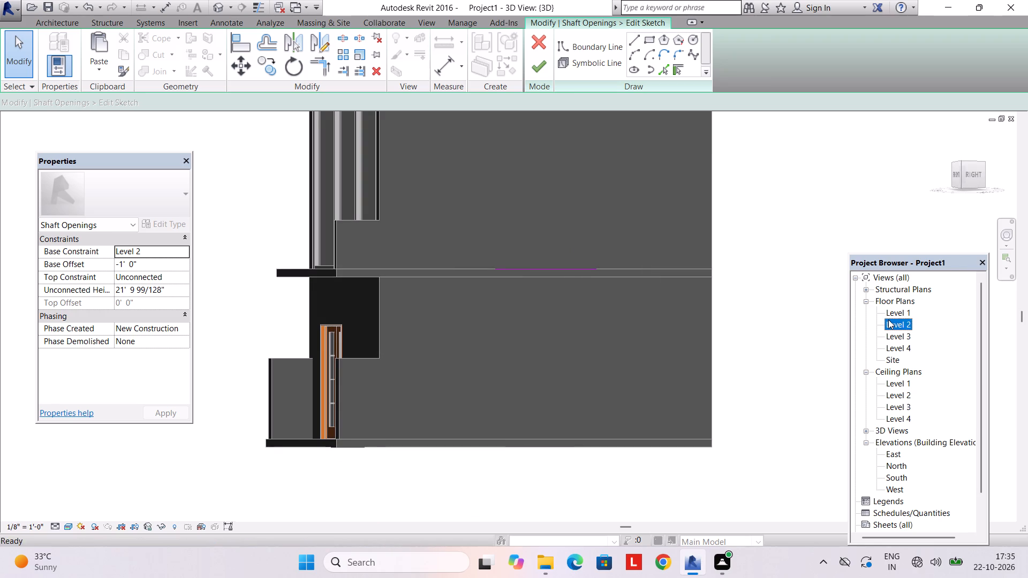
pyautogui.scroll(-2, 682, 323)
pyautogui.moveTo(682, 323); pyautogui.dragTo(626, 338, button='middle')
# Nudge the landing-side edge of the shaft opening sketch inward, clear of the neighbouring wall, and finish the sketch.
pyautogui.click(740, 338)
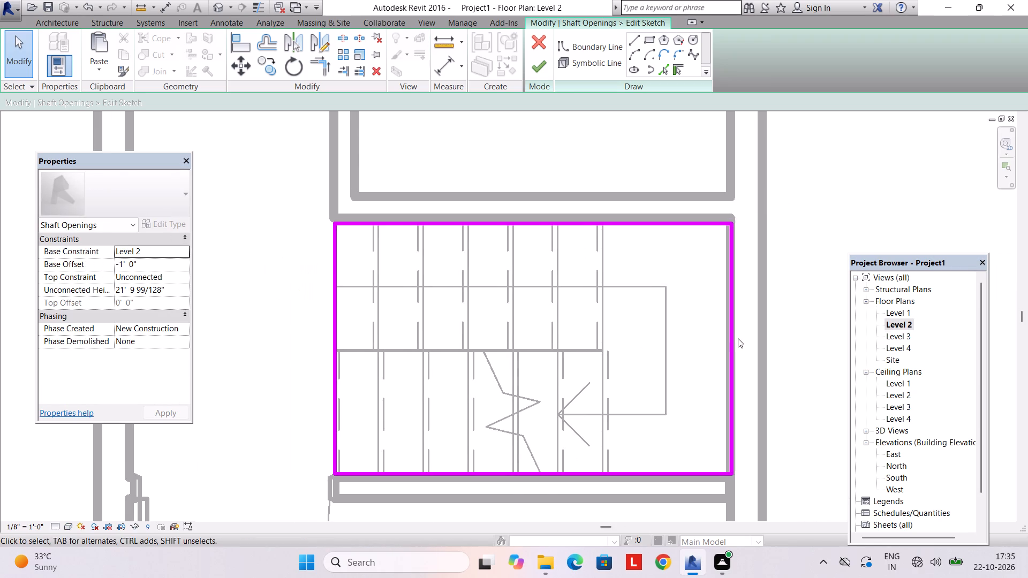
pyautogui.click(735, 340)
pyautogui.scroll(3, 735, 340)
pyautogui.press('Left')
pyautogui.press('Left')
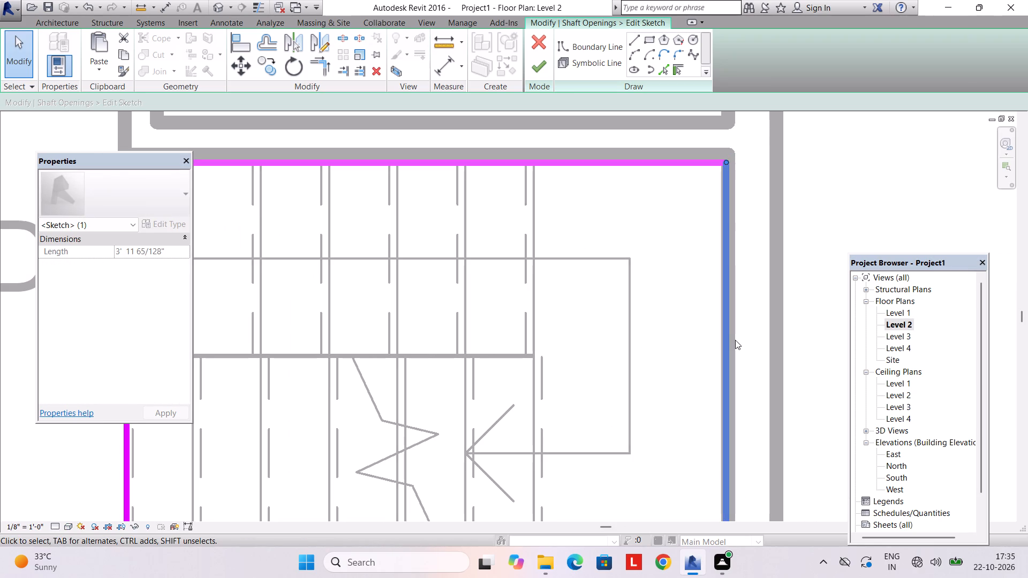
pyautogui.press('Left')
pyautogui.press('Left')
pyautogui.press('Left')
pyautogui.press('Left')
pyautogui.press('Left')
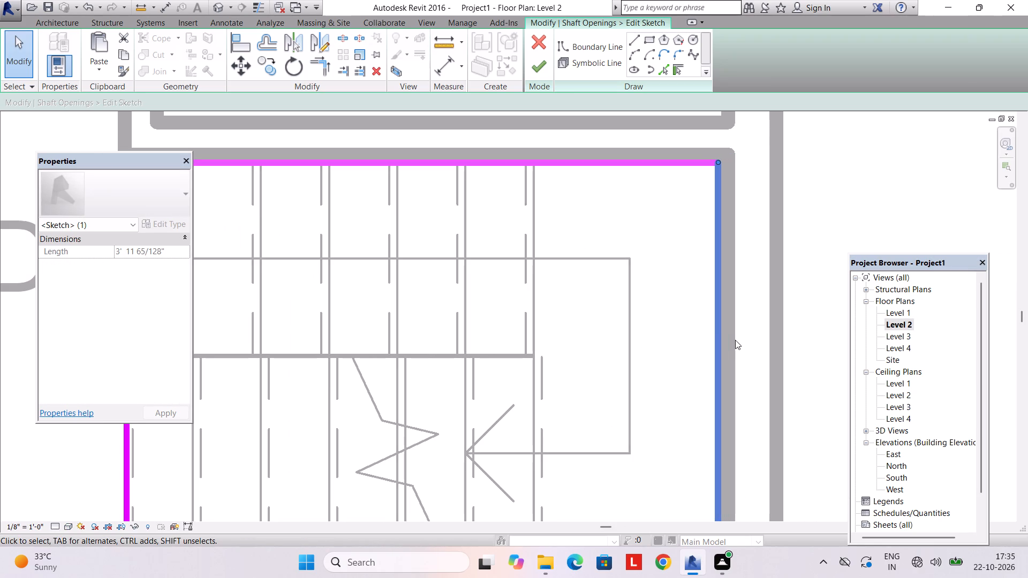
pyautogui.press('Right')
pyautogui.scroll(3, 589, 137)
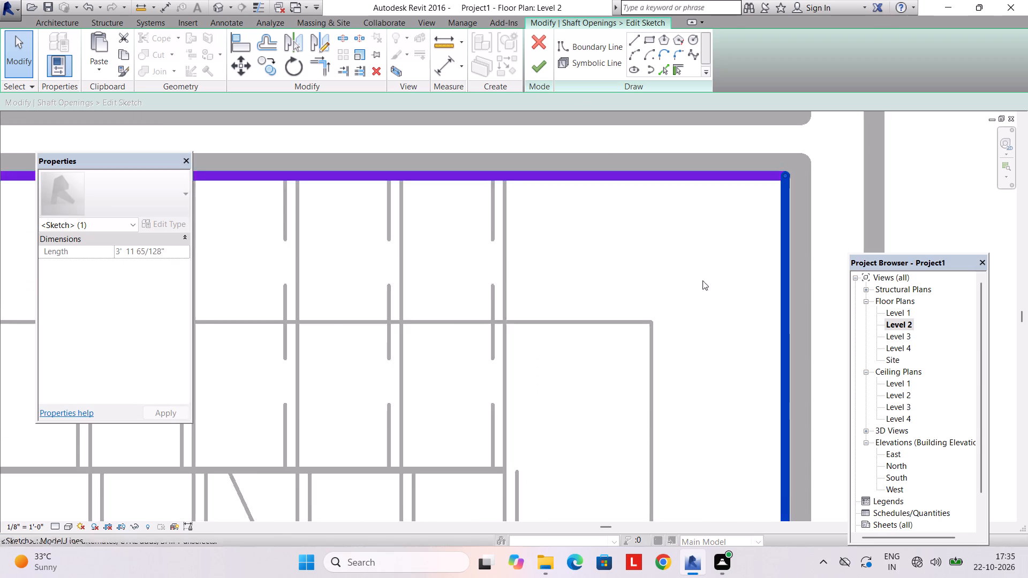
pyautogui.scroll(2, 702, 280)
pyautogui.moveTo(755, 328); pyautogui.dragTo(701, 290, button='middle')
pyautogui.press('Left')
pyautogui.press('Right')
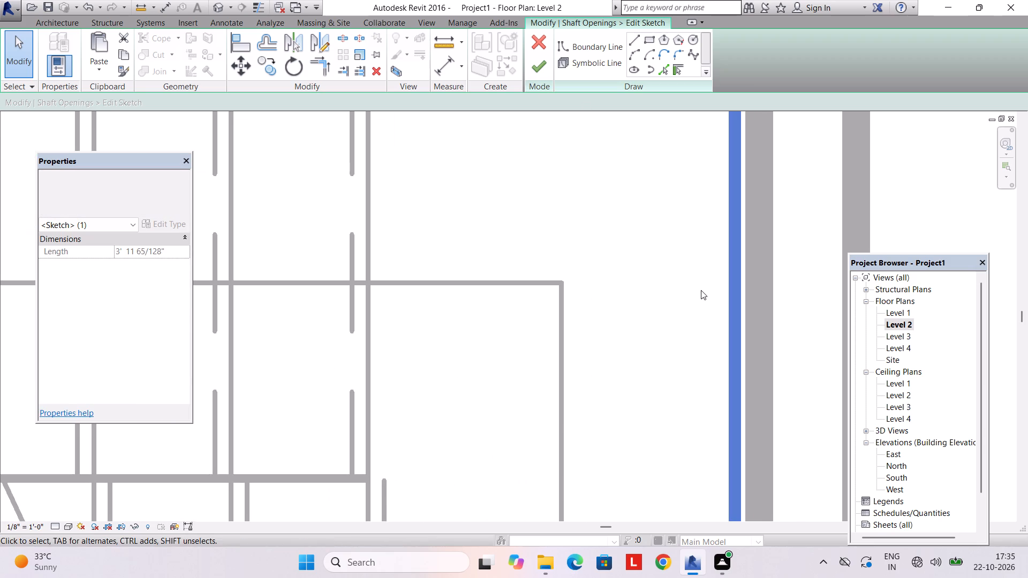
pyautogui.click(541, 79)
pyautogui.click(540, 64)
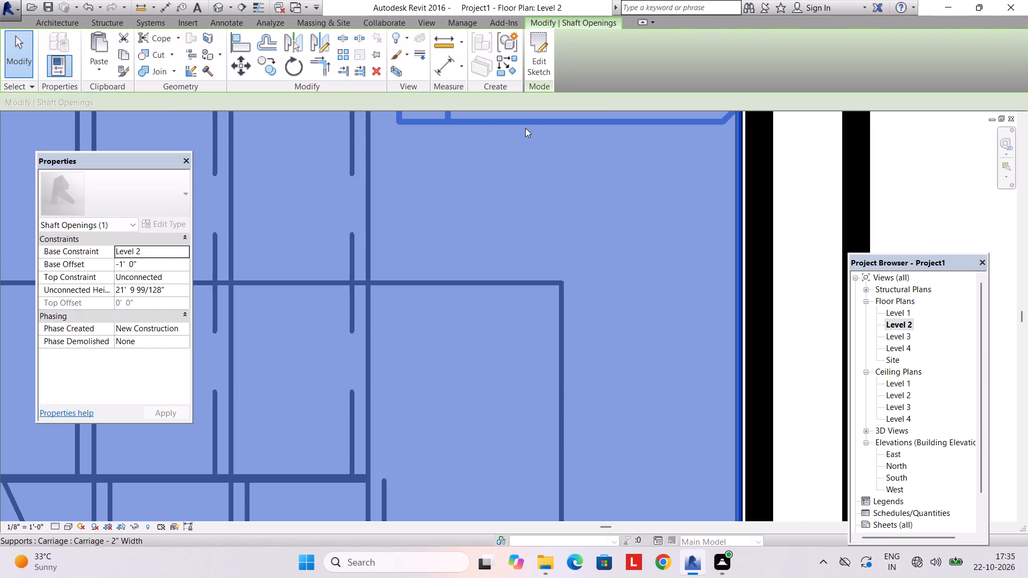
# Inspect from several angles in 3D how the roof opening's adjusted landing-side edge meets the stair landing and side wall.
pyautogui.press('Escape')
pyautogui.click(389, 75)
pyautogui.click(398, 96)
pyautogui.scroll(-3, 528, 222)
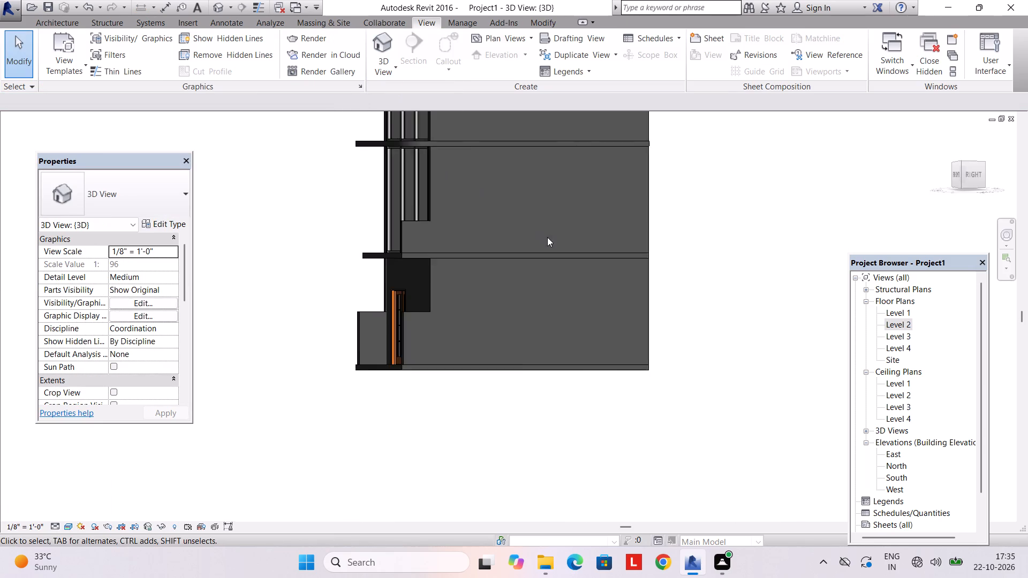
pyautogui.keyDown('shift'); pyautogui.moveTo(546, 237); pyautogui.dragTo(566, 383, button='middle'); pyautogui.keyUp('shift')
pyautogui.keyDown('shift'); pyautogui.moveTo(490, 164); pyautogui.dragTo(506, 359, button='middle'); pyautogui.keyUp('shift')
pyautogui.keyDown('shift'); pyautogui.moveTo(486, 196); pyautogui.dragTo(576, 425, button='middle'); pyautogui.keyUp('shift')
pyautogui.scroll(4, 547, 327)
pyautogui.keyDown('shift'); pyautogui.moveTo(546, 306); pyautogui.dragTo(541, 239, button='middle'); pyautogui.keyUp('shift')
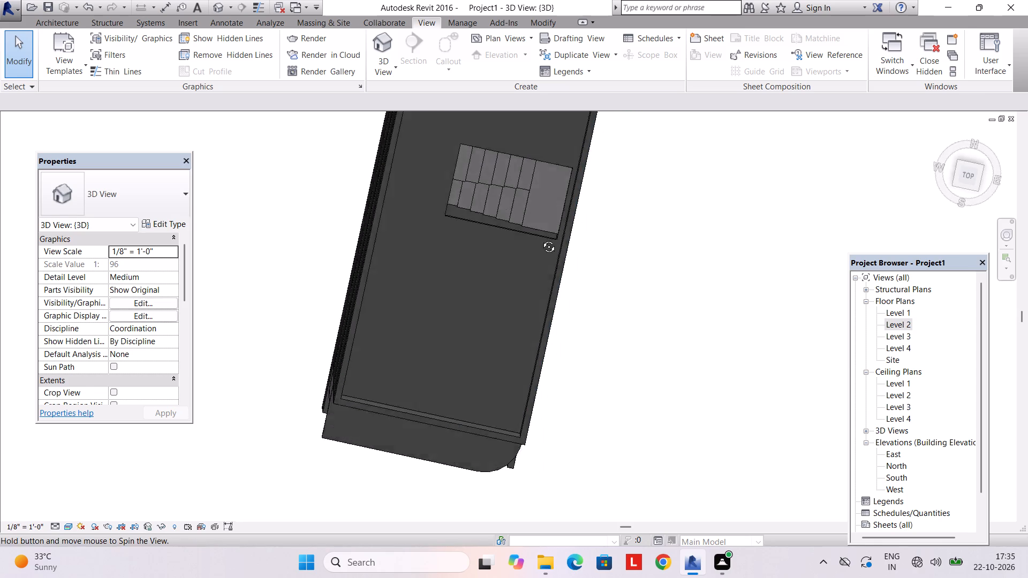
pyautogui.keyDown('shift'); pyautogui.moveTo(541, 239); pyautogui.dragTo(542, 177, button='middle'); pyautogui.keyUp('shift')
pyautogui.moveTo(528, 220); pyautogui.dragTo(542, 429, button='middle')
pyautogui.keyDown('shift'); pyautogui.moveTo(541, 419); pyautogui.dragTo(556, 323, button='middle'); pyautogui.keyUp('shift')
pyautogui.moveTo(550, 314); pyautogui.dragTo(563, 448, button='middle')
pyautogui.keyDown('shift'); pyautogui.moveTo(564, 387); pyautogui.dragTo(592, 377, button='middle'); pyautogui.keyUp('shift')
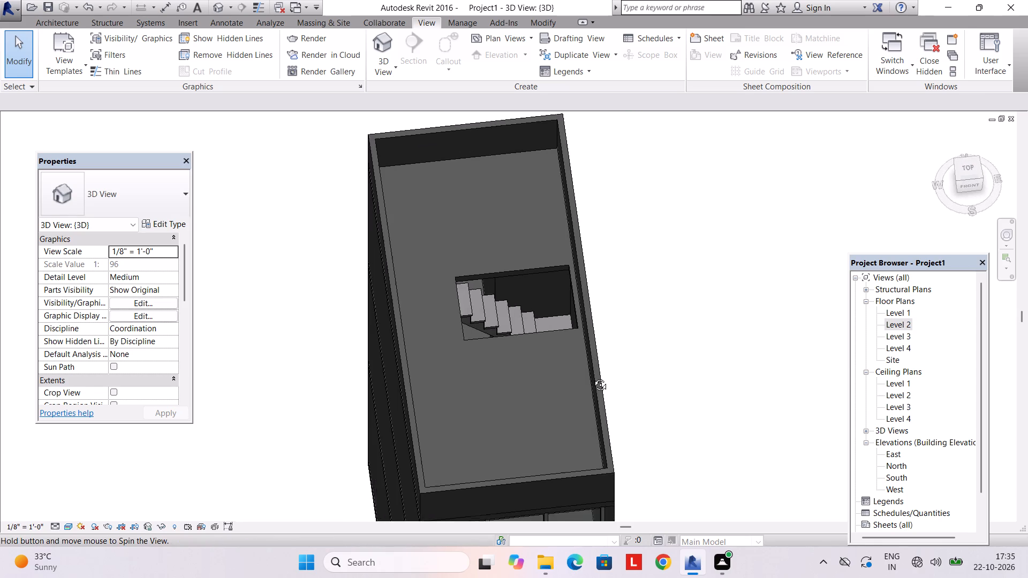
pyautogui.keyDown('shift'); pyautogui.moveTo(592, 377); pyautogui.dragTo(599, 372, button='middle'); pyautogui.keyUp('shift')
pyautogui.scroll(11, 578, 308)
pyautogui.moveTo(577, 308); pyautogui.dragTo(568, 372, button='middle')
pyautogui.keyDown('shift'); pyautogui.moveTo(568, 367); pyautogui.dragTo(566, 376, button='middle'); pyautogui.keyUp('shift')
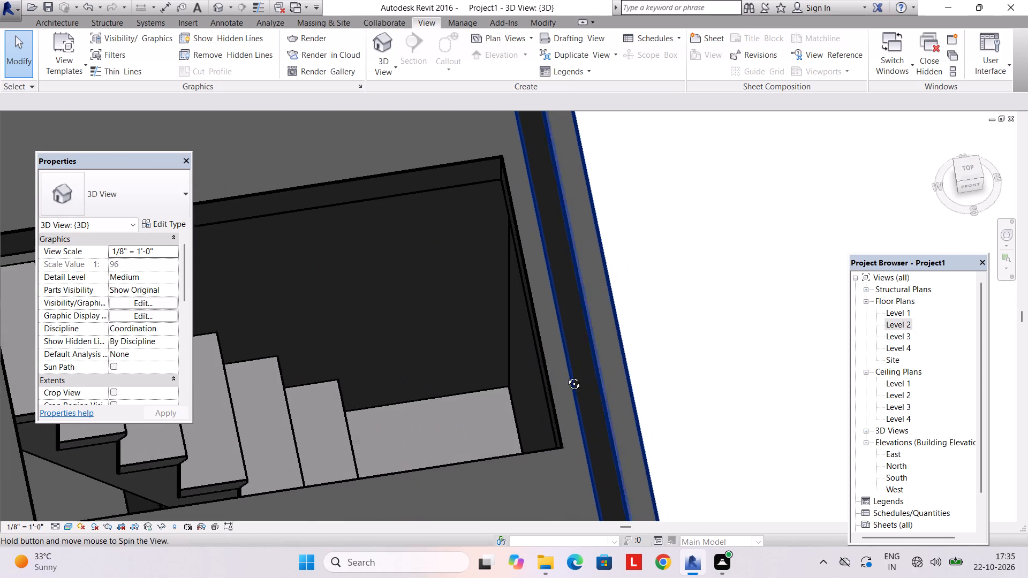
pyautogui.keyDown('shift'); pyautogui.moveTo(566, 376); pyautogui.dragTo(562, 392, button='middle'); pyautogui.keyUp('shift')
pyautogui.scroll(-9, 554, 372)
pyautogui.moveTo(547, 379); pyautogui.dragTo(547, 337, button='middle')
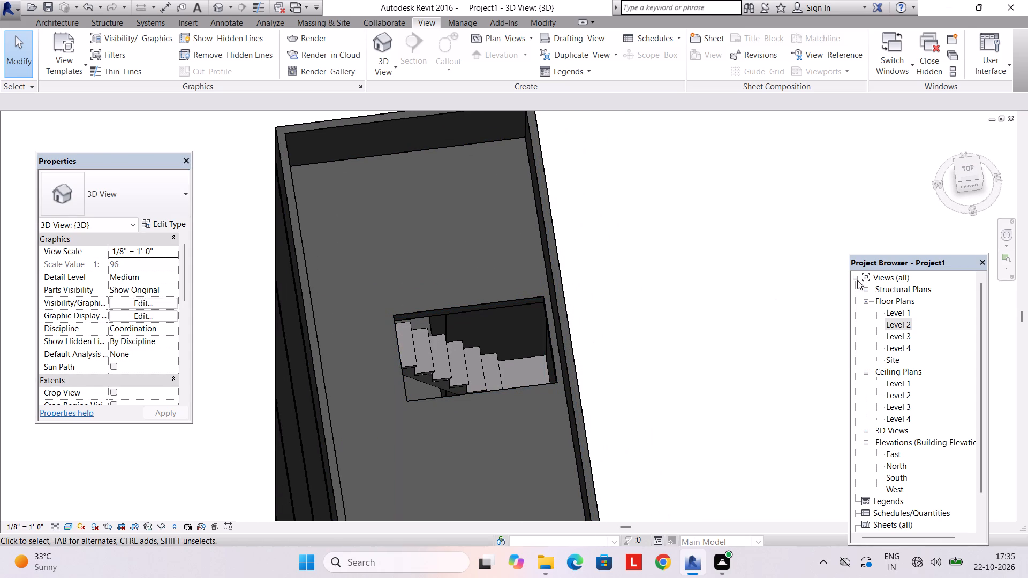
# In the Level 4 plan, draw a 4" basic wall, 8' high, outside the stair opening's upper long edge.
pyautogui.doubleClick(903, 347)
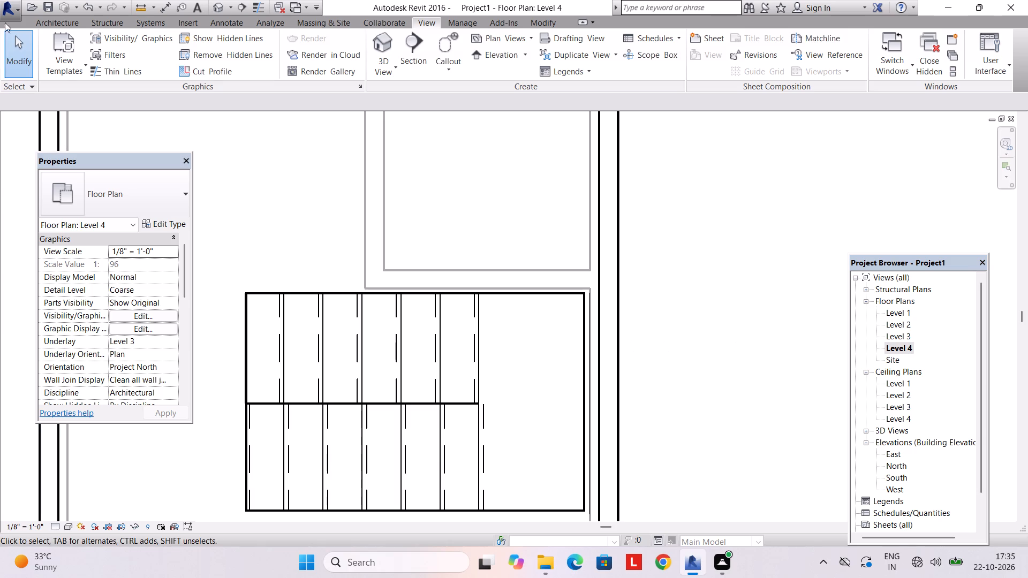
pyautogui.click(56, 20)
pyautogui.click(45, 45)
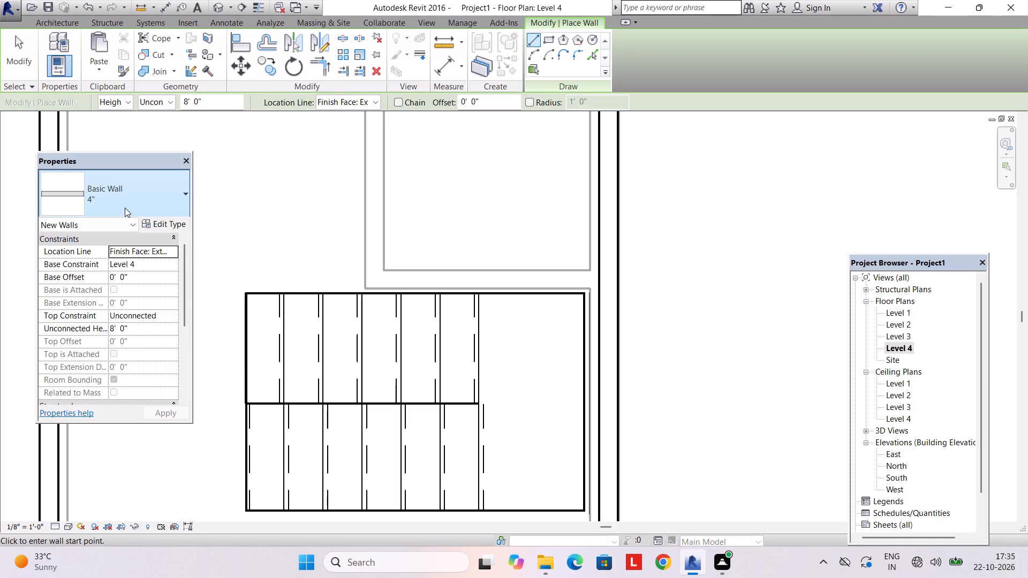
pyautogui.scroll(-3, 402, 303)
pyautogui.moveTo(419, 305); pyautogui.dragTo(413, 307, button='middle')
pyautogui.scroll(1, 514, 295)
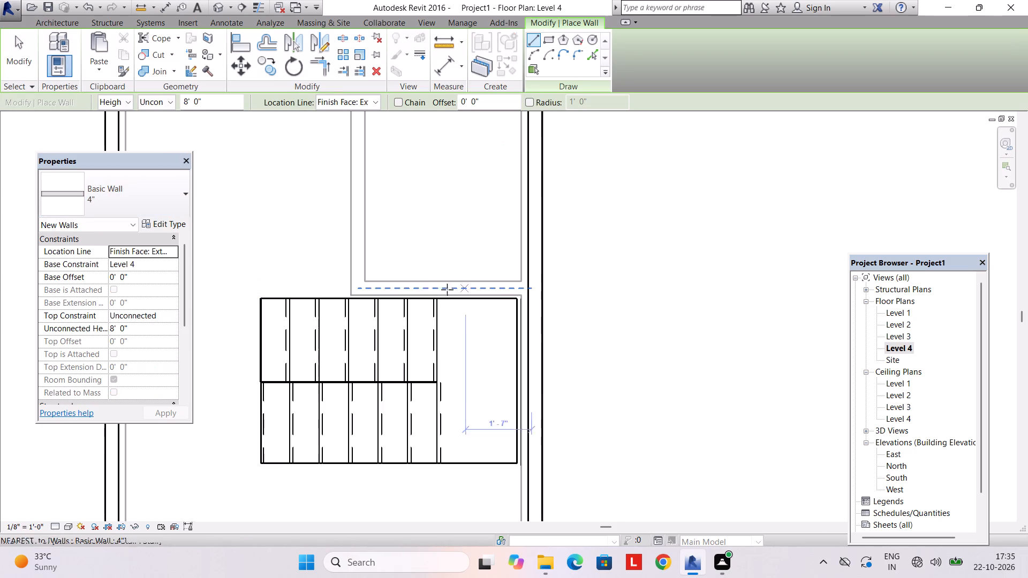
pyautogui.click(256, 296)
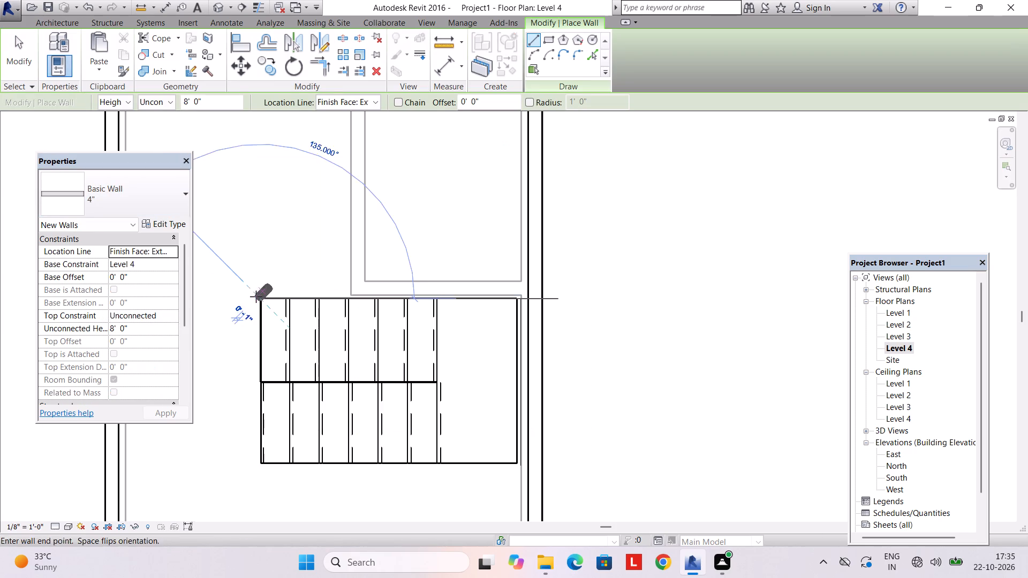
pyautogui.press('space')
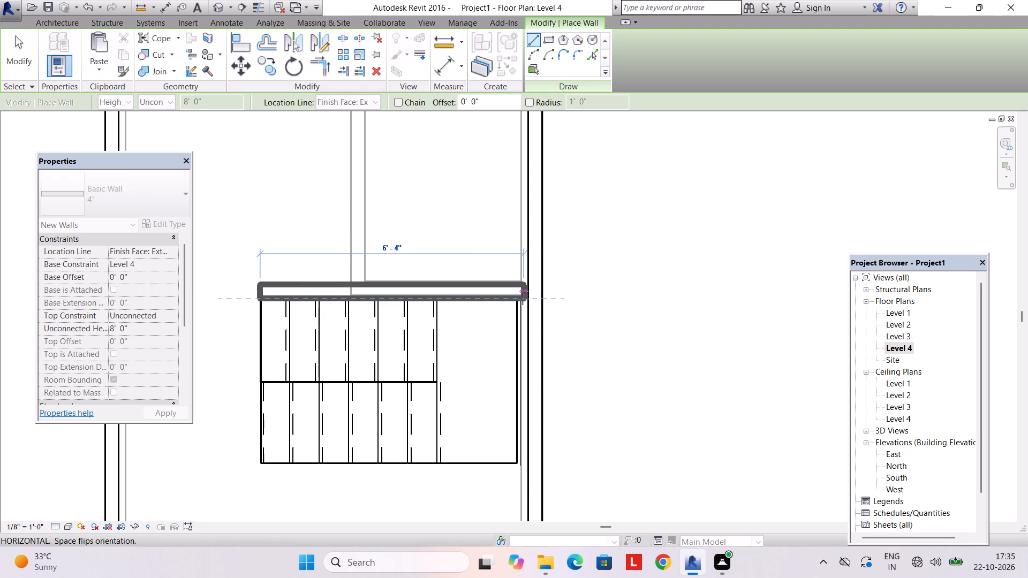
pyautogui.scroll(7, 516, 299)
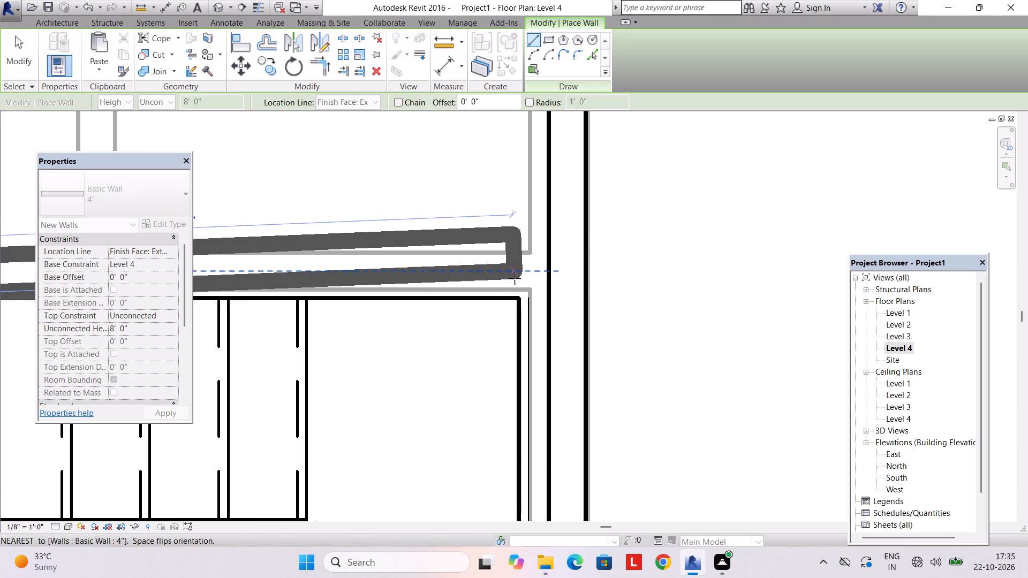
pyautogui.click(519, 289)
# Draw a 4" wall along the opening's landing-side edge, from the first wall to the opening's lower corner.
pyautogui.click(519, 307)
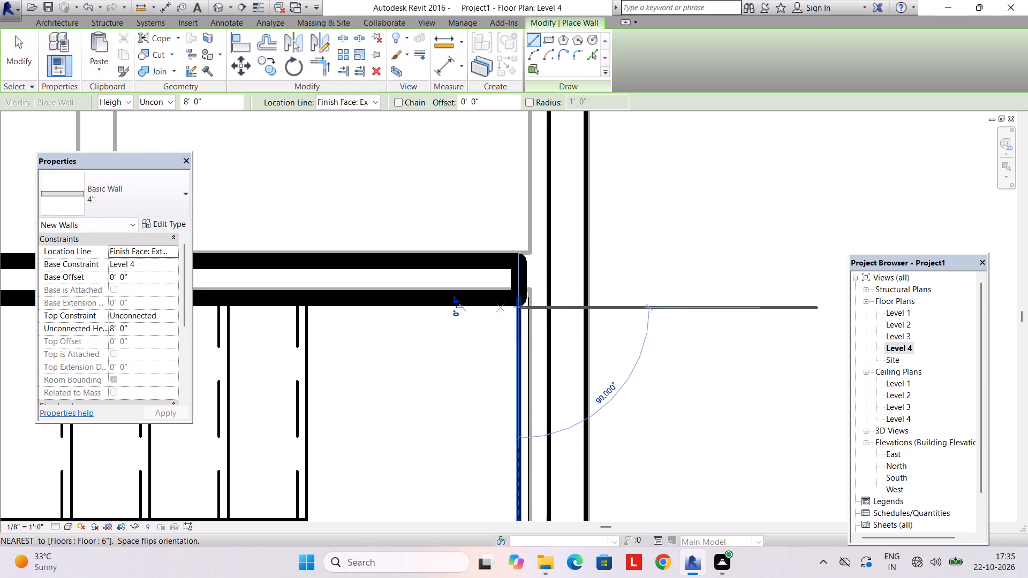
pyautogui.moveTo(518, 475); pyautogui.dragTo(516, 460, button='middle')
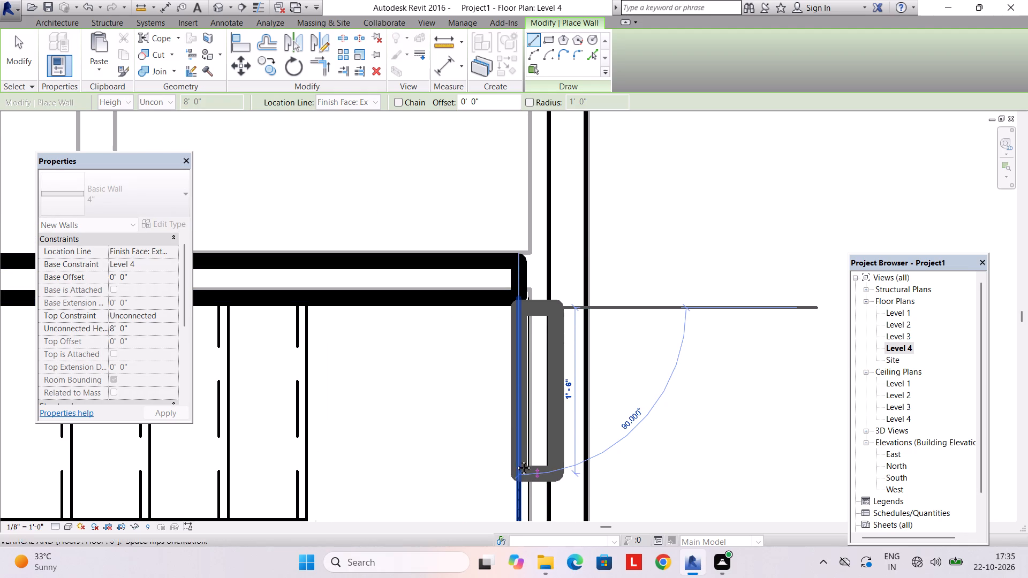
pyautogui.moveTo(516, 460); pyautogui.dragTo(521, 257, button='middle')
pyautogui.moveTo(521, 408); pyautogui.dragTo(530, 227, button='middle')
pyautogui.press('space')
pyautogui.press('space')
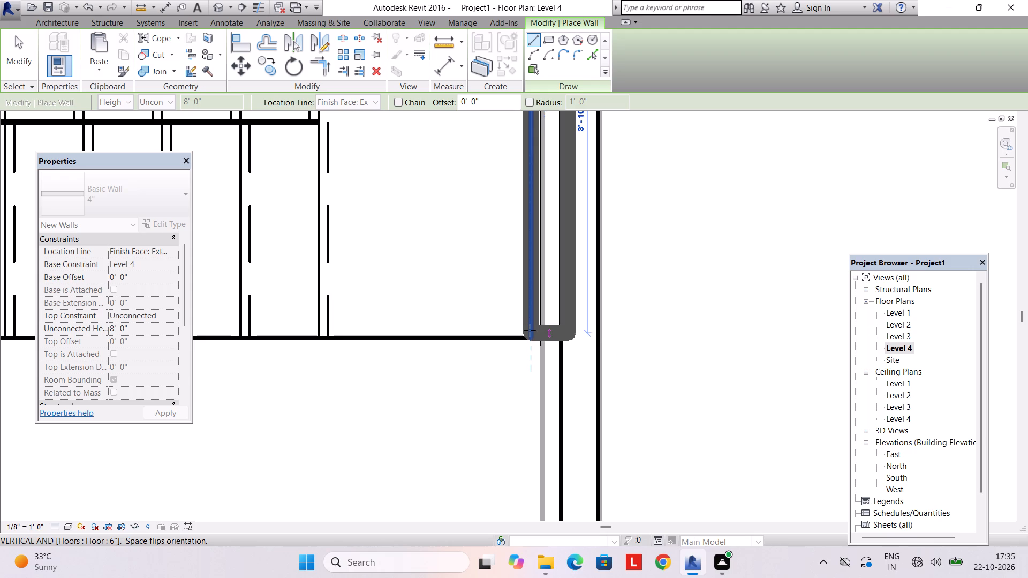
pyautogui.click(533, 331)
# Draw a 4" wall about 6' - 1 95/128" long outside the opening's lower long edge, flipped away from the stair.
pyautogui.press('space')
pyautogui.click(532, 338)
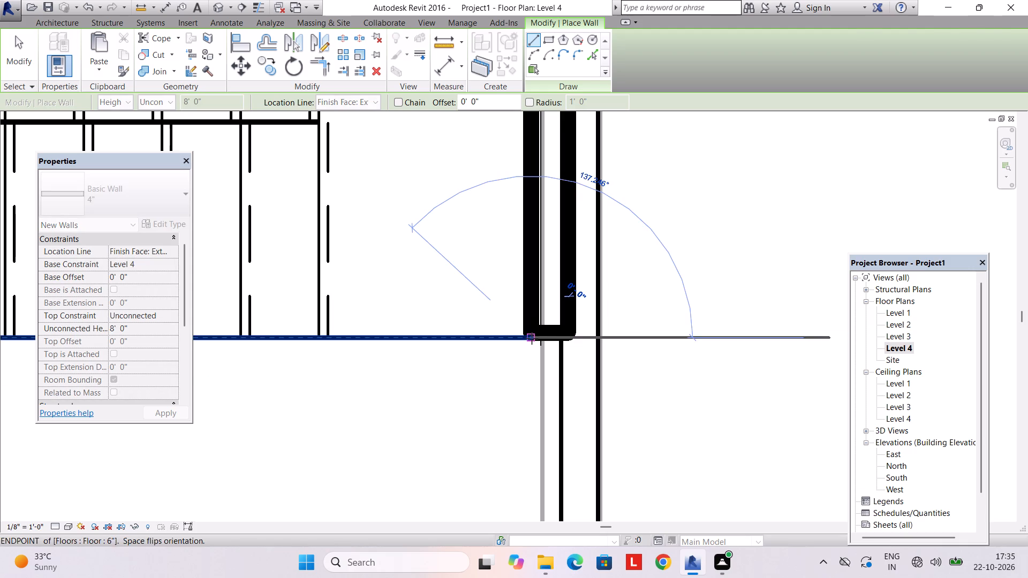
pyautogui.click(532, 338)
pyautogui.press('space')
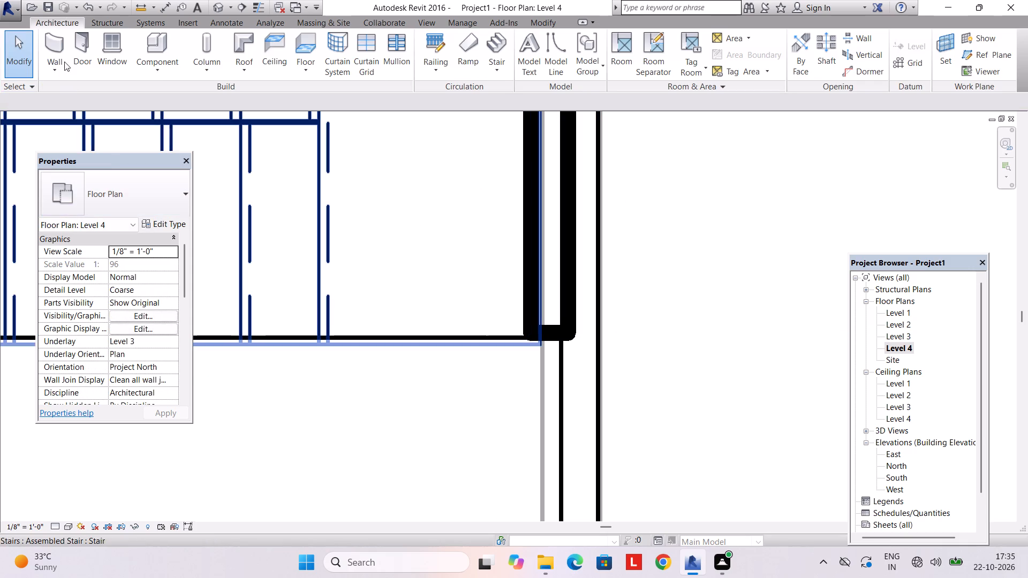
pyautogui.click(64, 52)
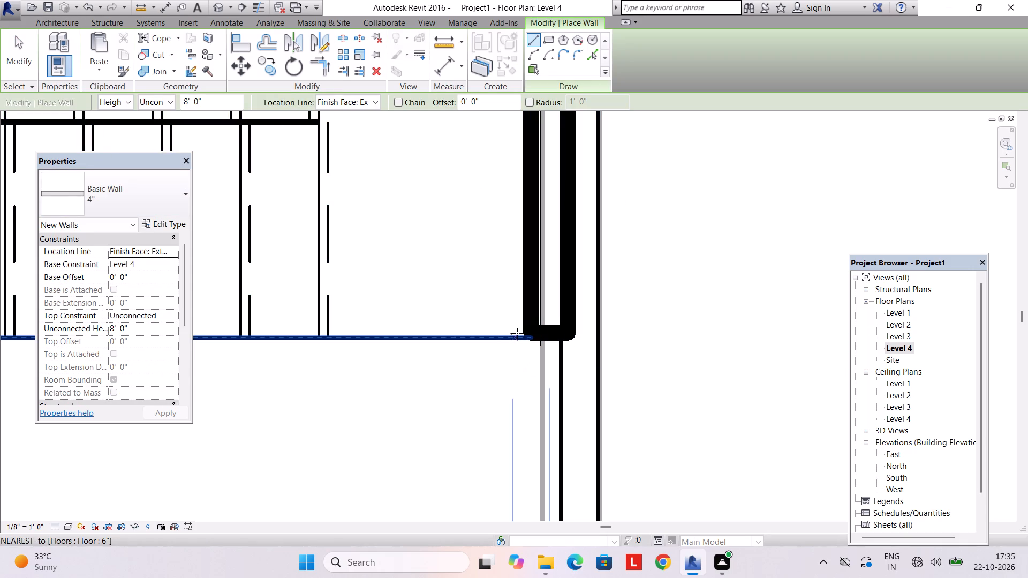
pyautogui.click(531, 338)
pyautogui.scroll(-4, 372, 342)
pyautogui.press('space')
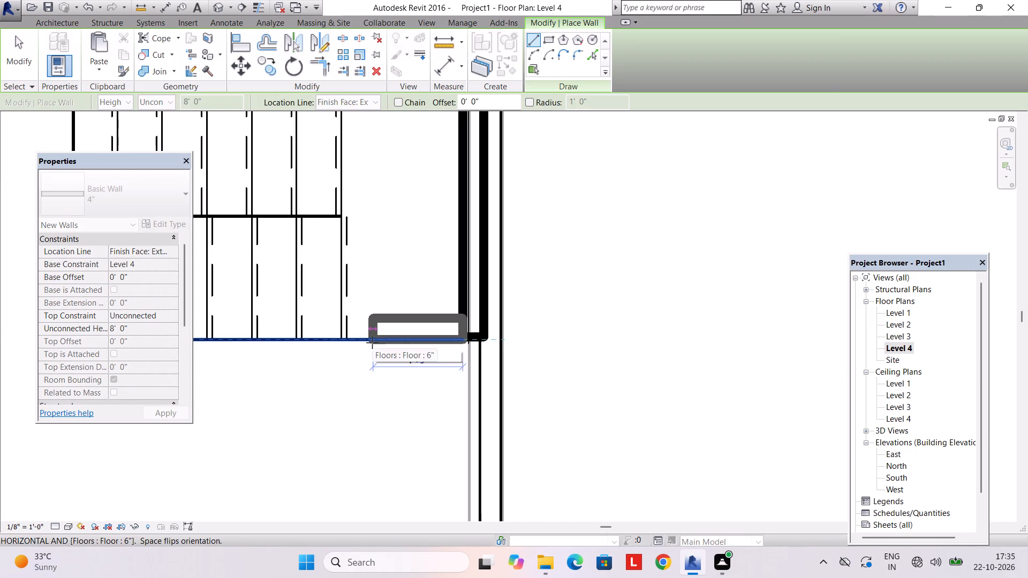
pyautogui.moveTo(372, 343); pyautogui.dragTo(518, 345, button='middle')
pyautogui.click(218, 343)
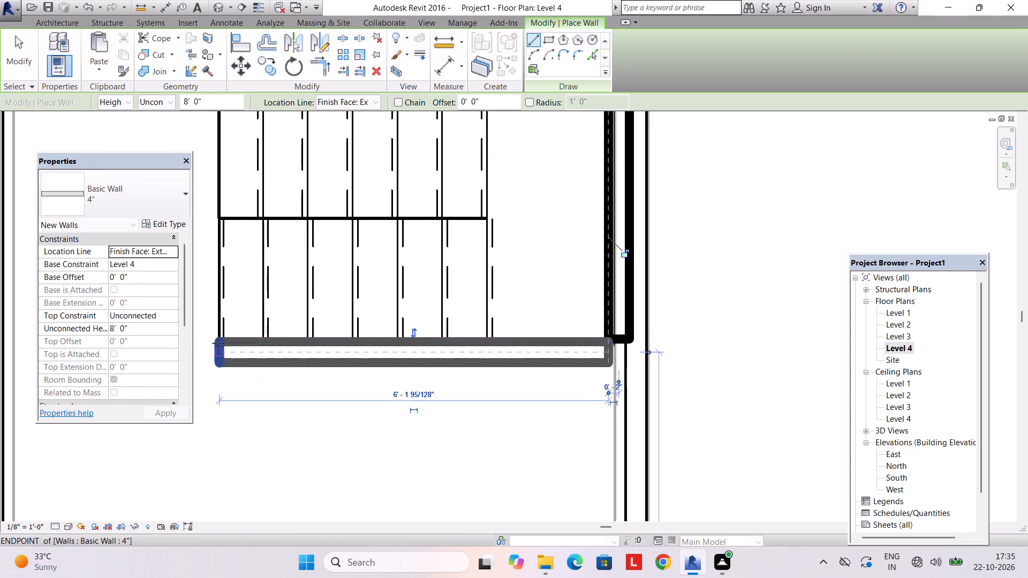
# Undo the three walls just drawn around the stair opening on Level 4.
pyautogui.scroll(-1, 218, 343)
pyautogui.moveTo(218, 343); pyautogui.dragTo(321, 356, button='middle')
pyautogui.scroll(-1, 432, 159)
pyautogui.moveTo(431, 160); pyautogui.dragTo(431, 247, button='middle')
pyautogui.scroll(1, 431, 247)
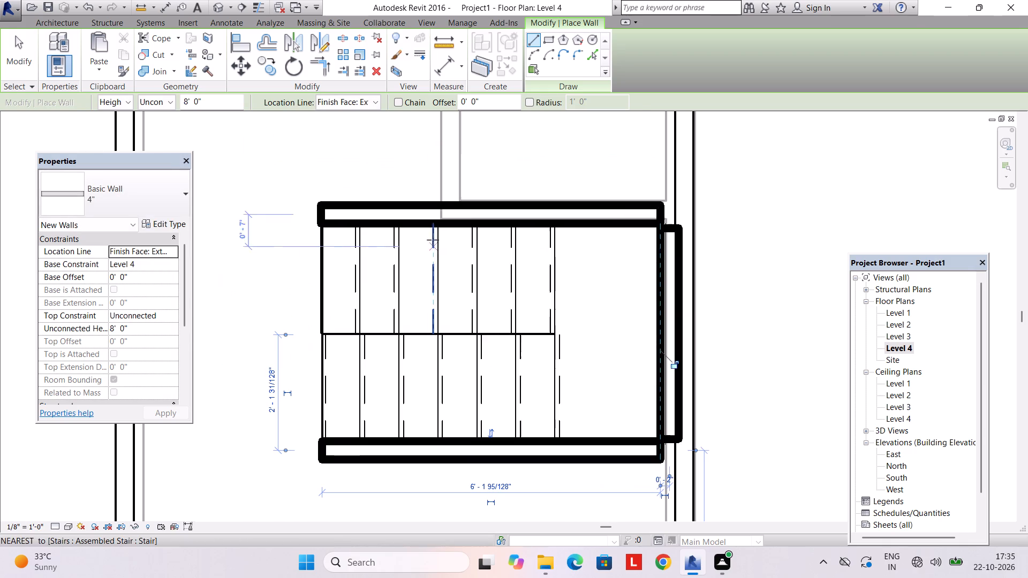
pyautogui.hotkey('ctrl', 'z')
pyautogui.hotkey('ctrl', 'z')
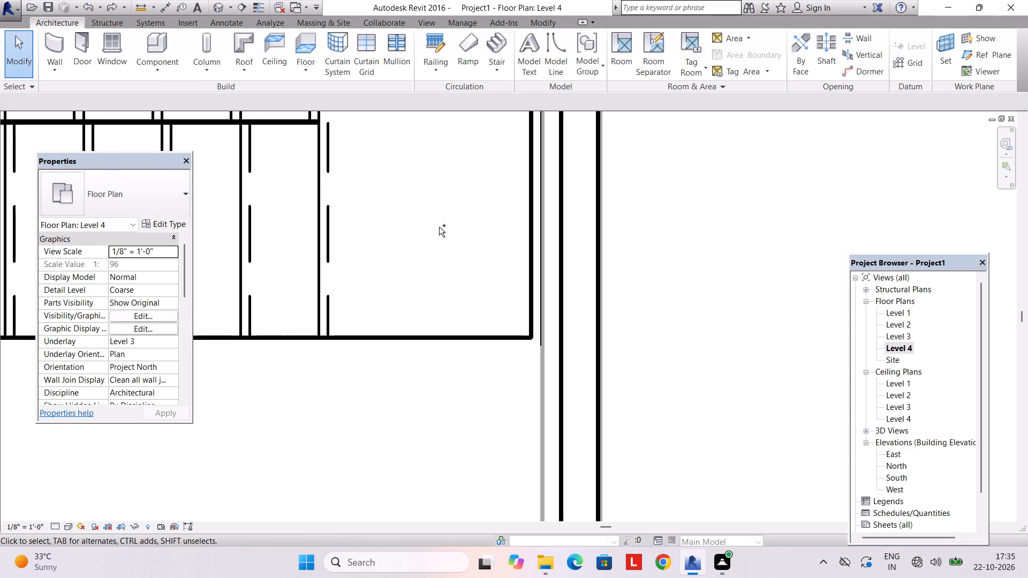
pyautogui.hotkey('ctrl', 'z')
# On Level 4, draw a rectangular loop of 4" basic walls, 8' high, around the stair opening, flipped to the outside.
pyautogui.scroll(-5, 439, 216)
pyautogui.moveTo(439, 216); pyautogui.dragTo(556, 253, button='middle')
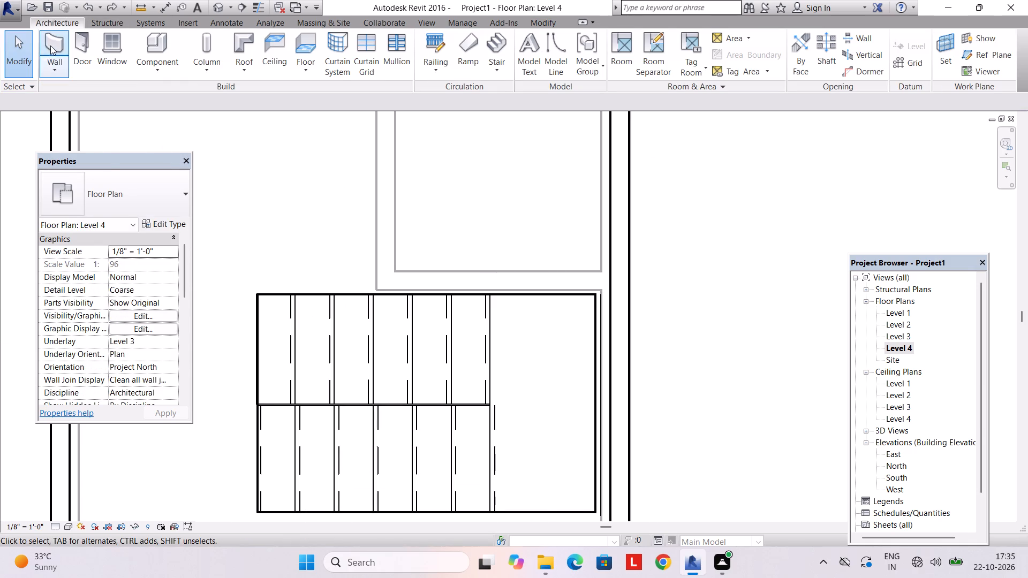
pyautogui.click(43, 47)
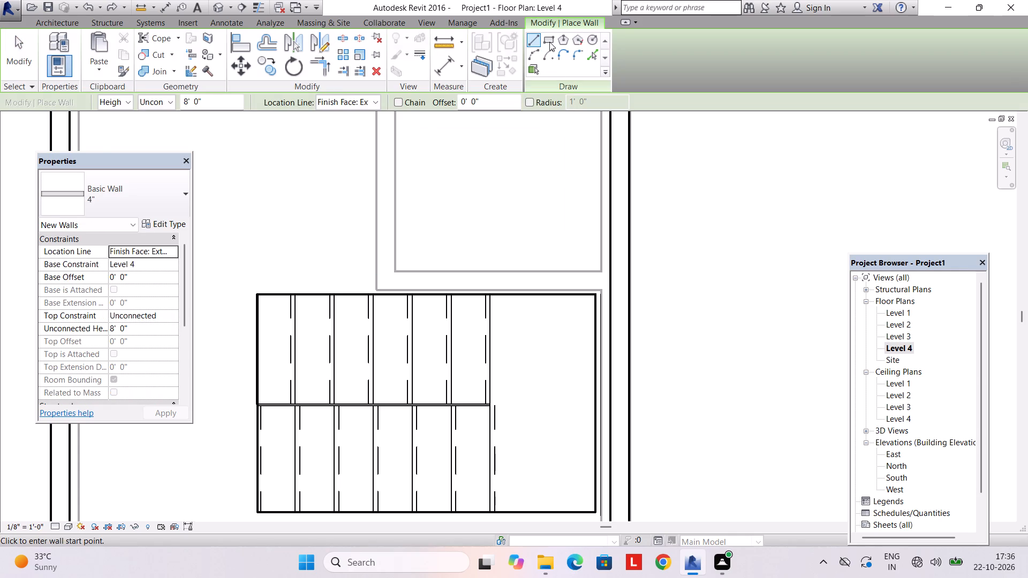
pyautogui.click(549, 42)
pyautogui.scroll(-2, 435, 202)
pyautogui.moveTo(436, 202); pyautogui.dragTo(467, 148, button='middle')
pyautogui.scroll(2, 342, 220)
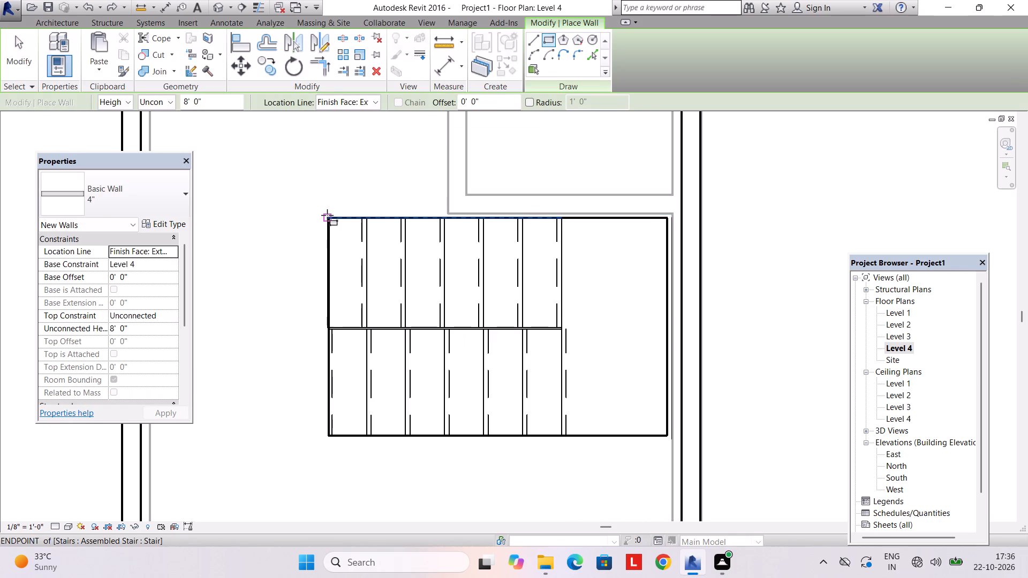
pyautogui.click(327, 215)
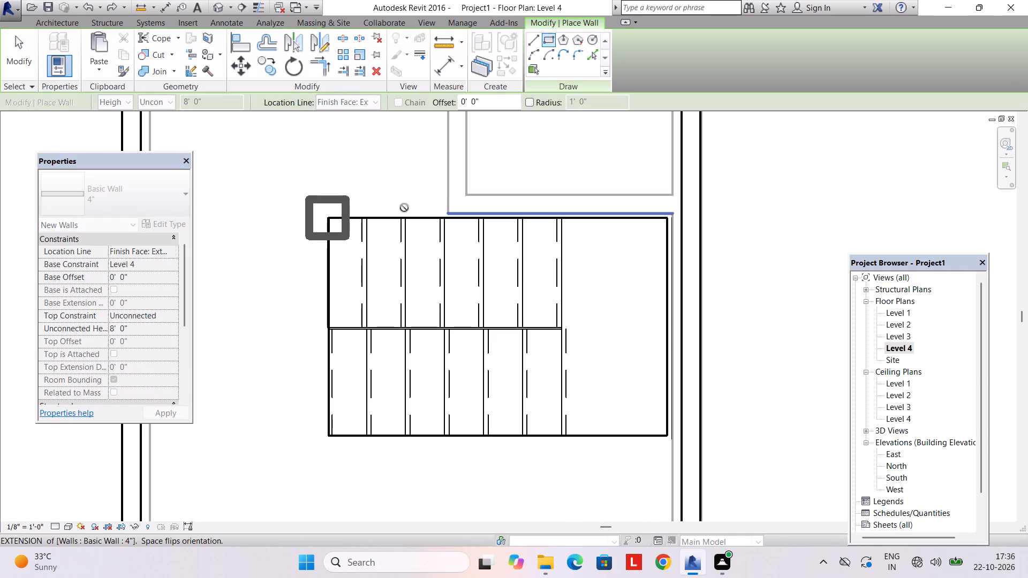
pyautogui.press('space')
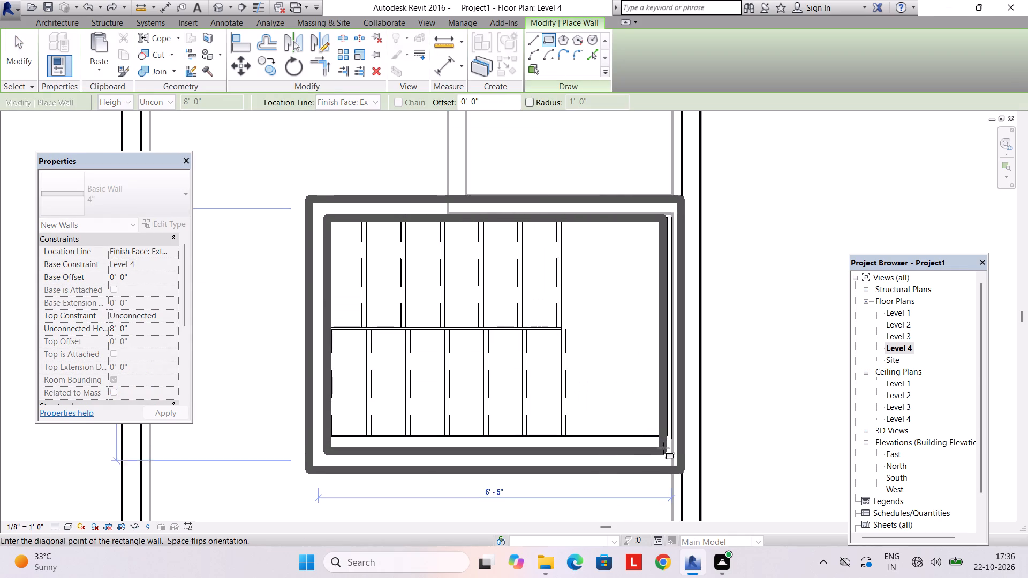
pyautogui.scroll(5, 675, 446)
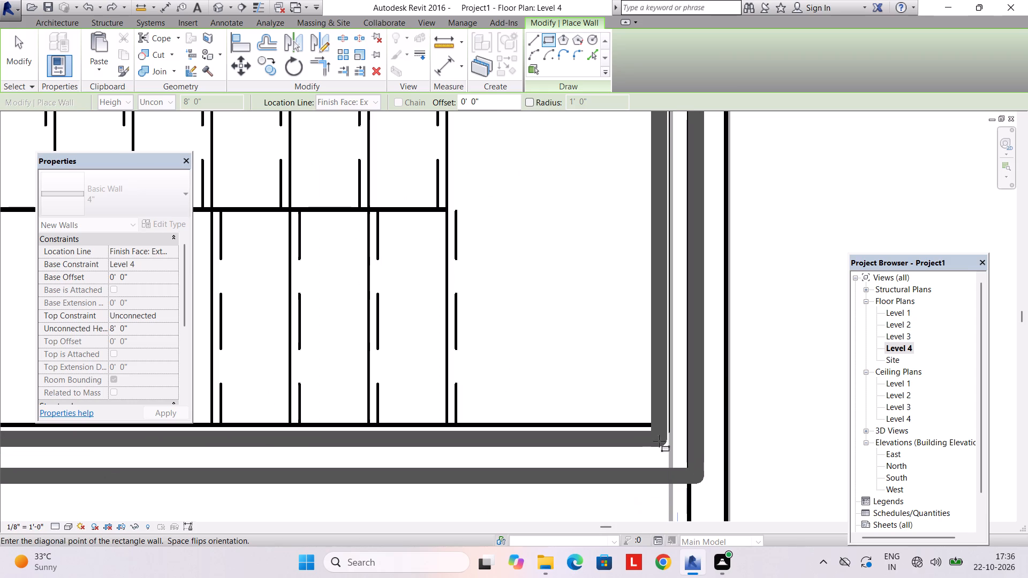
pyautogui.click(661, 441)
pyautogui.scroll(-10, 629, 393)
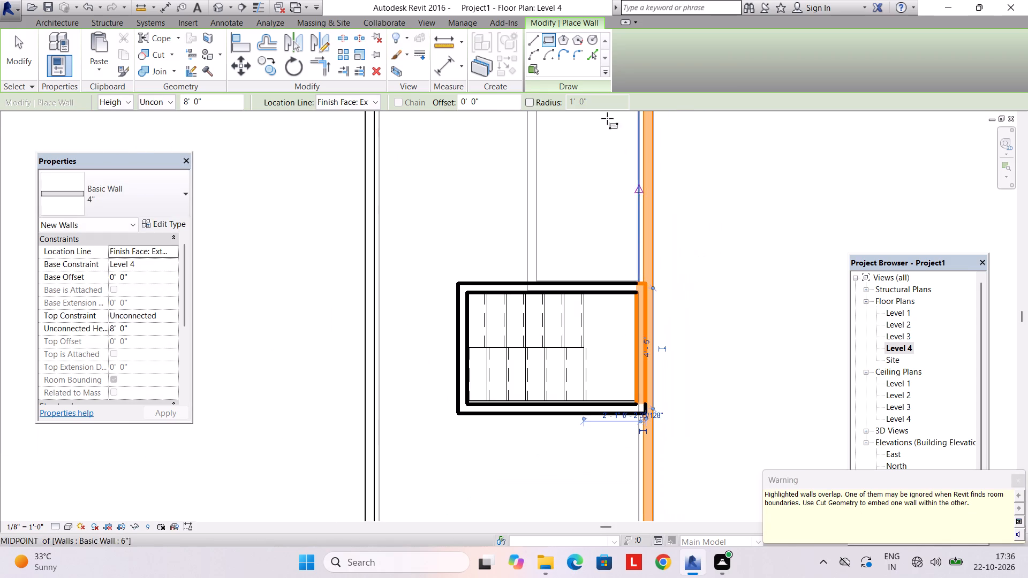
pyautogui.press('Escape')
pyautogui.press('Escape')
# Nudge the enclosure's landing-side wall inward, off the exterior wall, to about 6' - 5" from the opposite enclosure wall.
pyautogui.scroll(4, 609, 250)
pyautogui.moveTo(638, 302); pyautogui.dragTo(583, 250, button='middle')
pyautogui.click(603, 299)
pyautogui.scroll(6, 603, 305)
pyautogui.moveTo(600, 300); pyautogui.dragTo(552, 173, button='middle')
pyautogui.scroll(-4, 569, 267)
pyautogui.moveTo(468, 333); pyautogui.dragTo(570, 342, button='middle')
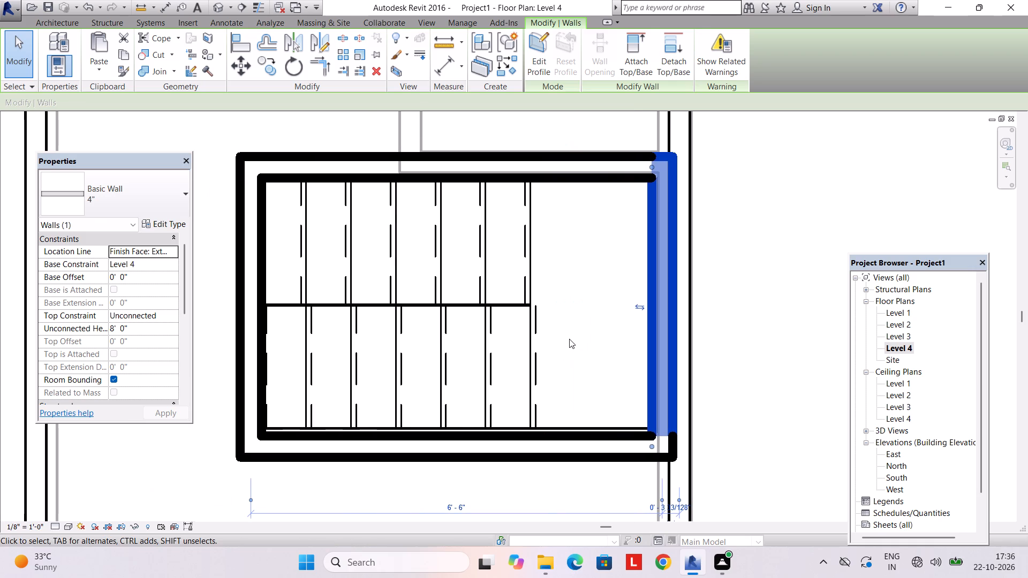
pyautogui.press('Left')
pyautogui.press('Left')
pyautogui.press('Left')
pyautogui.press('Left')
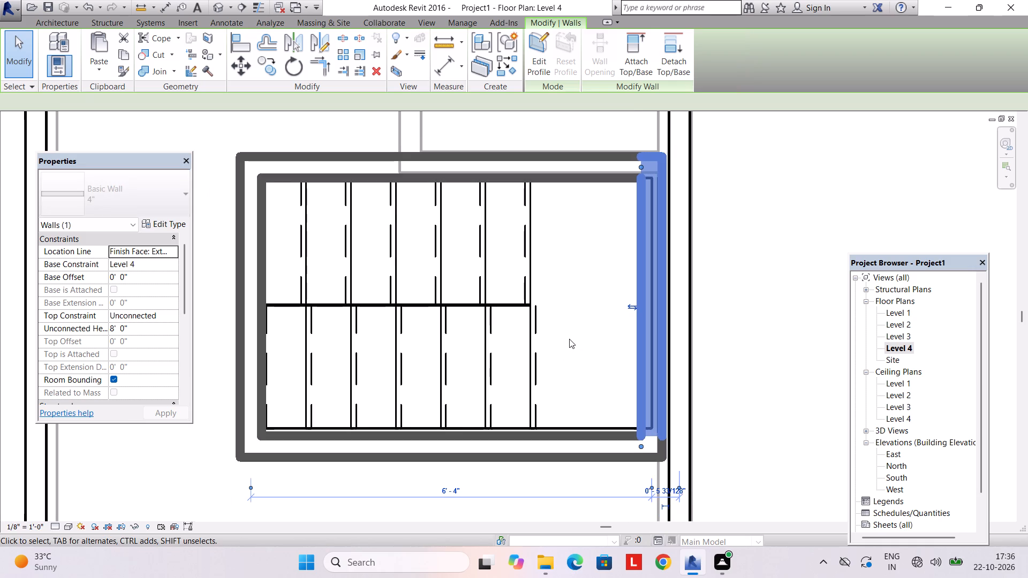
pyautogui.press('Left')
pyautogui.press('Left')
pyautogui.press('Left')
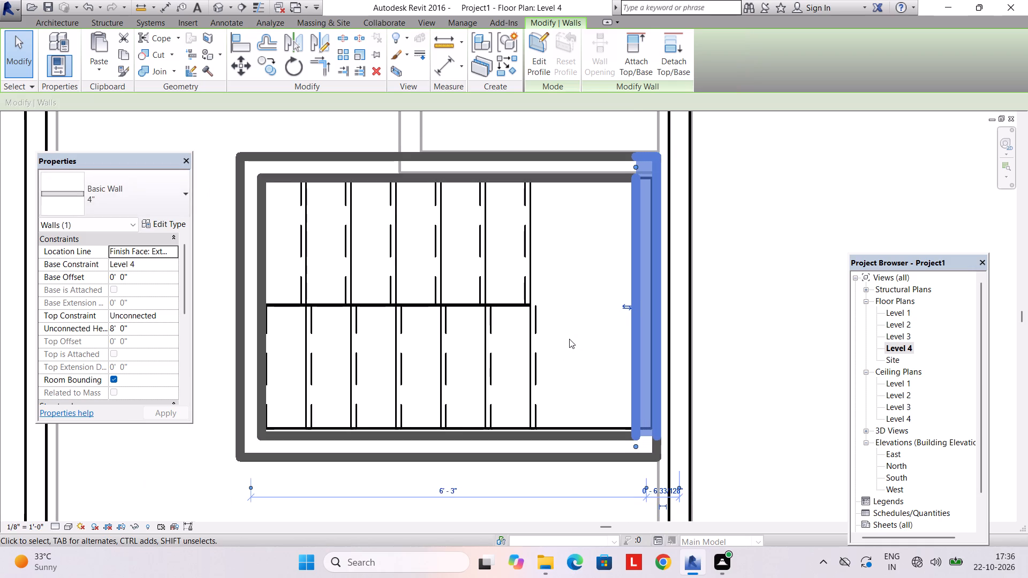
pyautogui.press('Left')
pyautogui.press('Down')
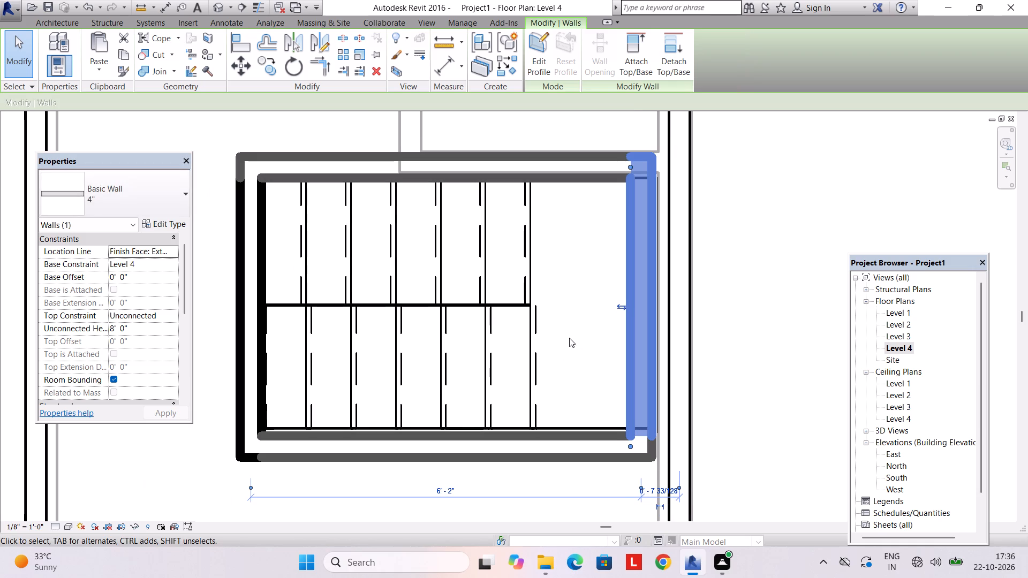
pyautogui.press('Right')
pyautogui.press('Right')
pyautogui.press('Right')
pyautogui.press('Right')
pyautogui.press('Right')
pyautogui.press('Right')
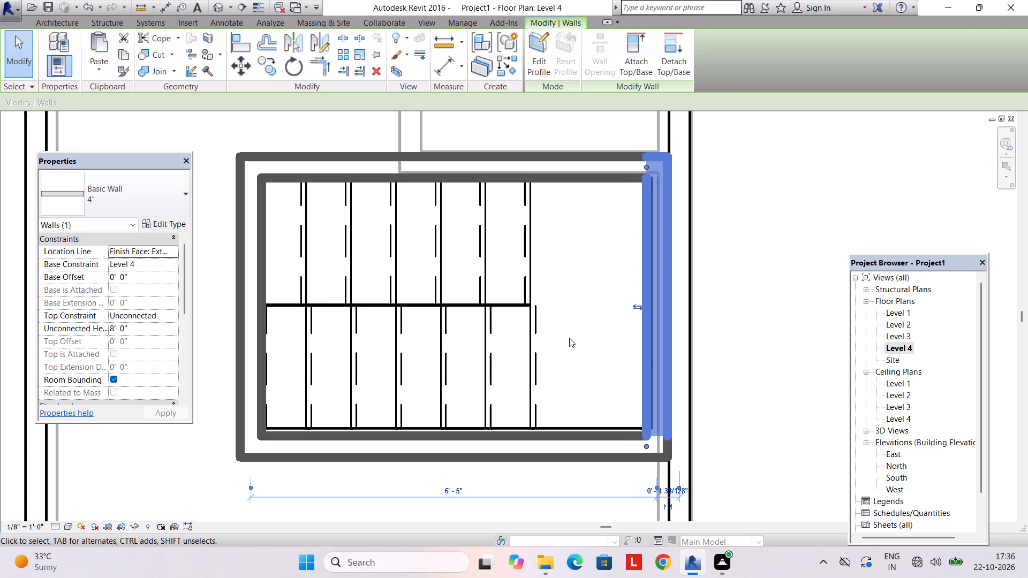
pyautogui.scroll(3, 569, 318)
pyautogui.press('Left')
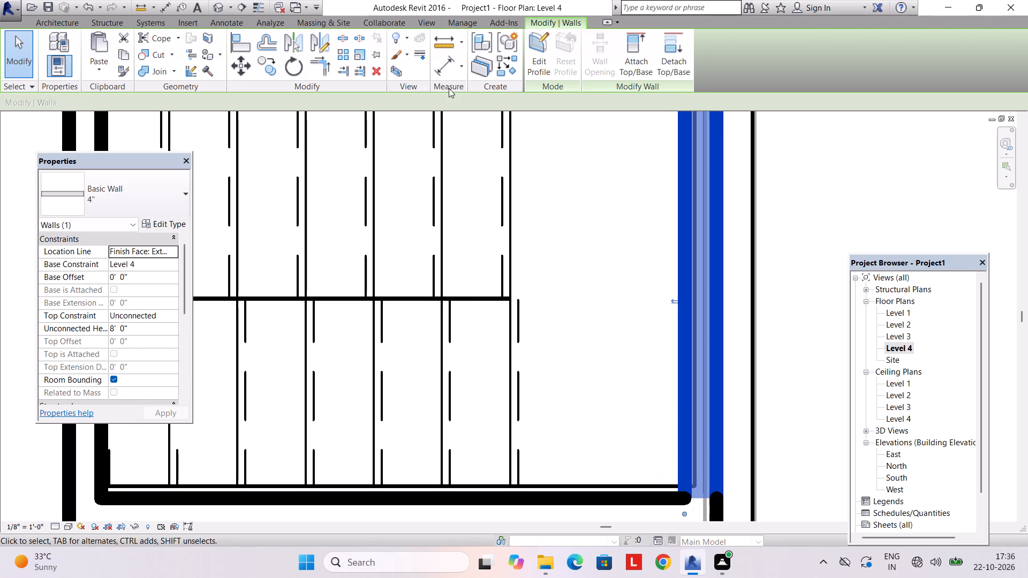
pyautogui.press('Escape')
pyautogui.press('Escape')
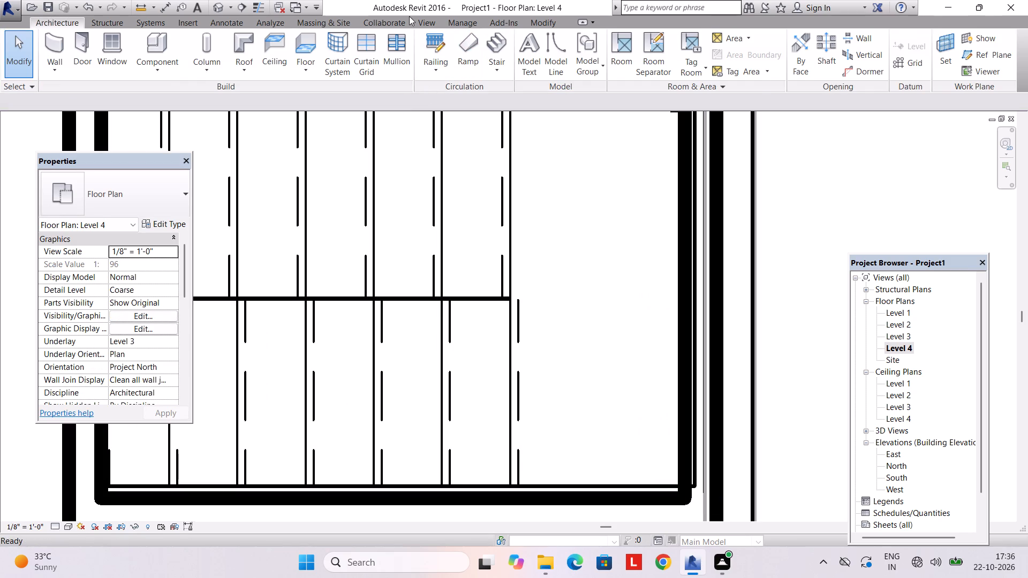
# Open the 3D view and examine the rooftop stair enclosure and the stair inside it from several sides.
pyautogui.click(409, 16)
pyautogui.click(420, 18)
pyautogui.click(389, 40)
pyautogui.scroll(-4, 424, 159)
pyautogui.keyDown('shift'); pyautogui.moveTo(440, 197); pyautogui.dragTo(468, 162, button='middle'); pyautogui.keyUp('shift')
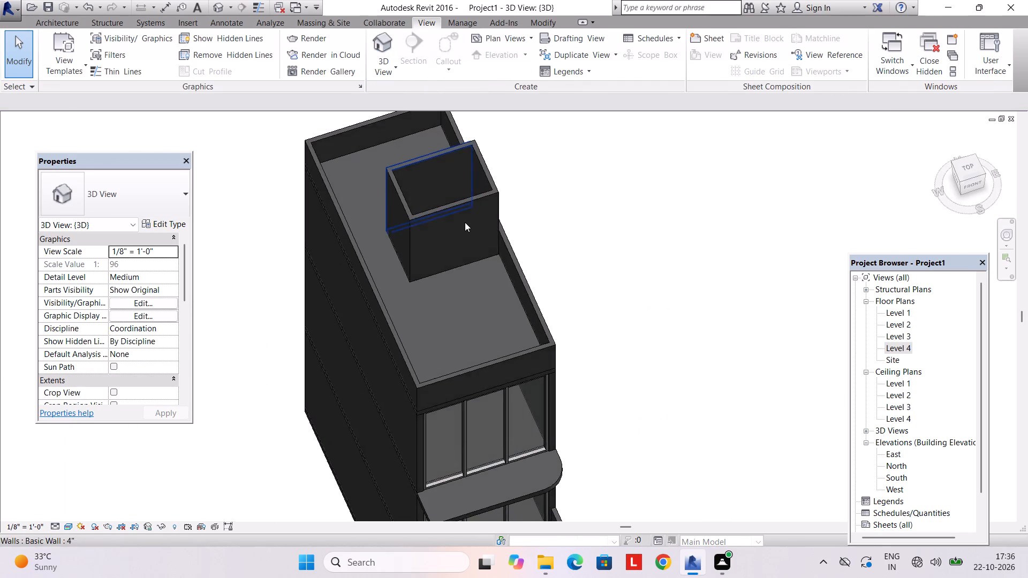
pyautogui.scroll(3, 465, 225)
pyautogui.keyDown('shift'); pyautogui.moveTo(463, 235); pyautogui.dragTo(430, 164, button='middle'); pyautogui.keyUp('shift')
pyautogui.moveTo(443, 166); pyautogui.dragTo(443, 271, button='middle')
pyautogui.keyDown('shift'); pyautogui.moveTo(467, 249); pyautogui.dragTo(413, 303, button='middle'); pyautogui.keyUp('shift')
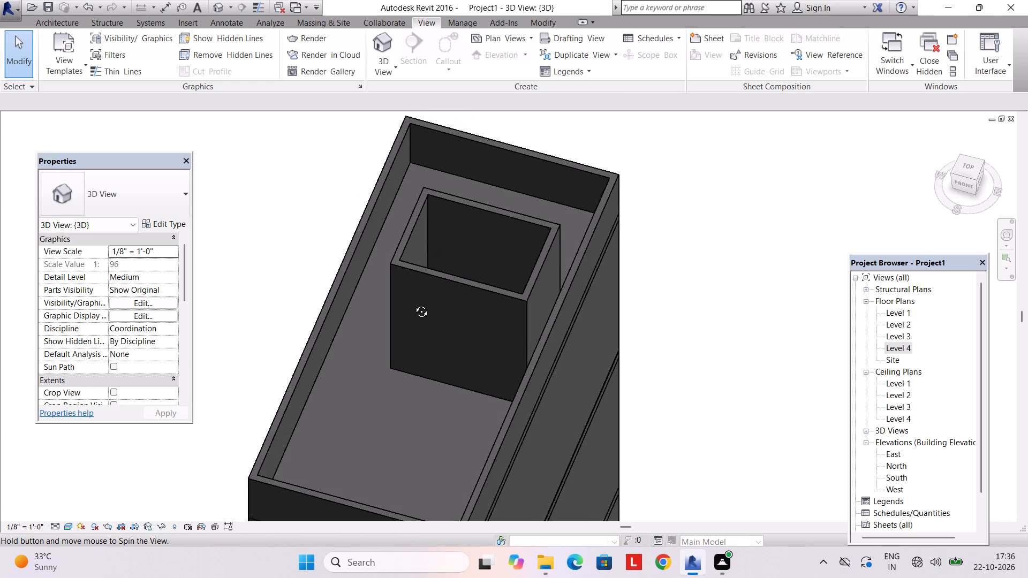
pyautogui.keyDown('shift'); pyautogui.moveTo(413, 303); pyautogui.dragTo(456, 410, button='middle'); pyautogui.keyUp('shift')
pyautogui.moveTo(456, 402); pyautogui.dragTo(499, 354, button='middle')
pyautogui.keyDown('shift'); pyautogui.moveTo(488, 374); pyautogui.dragTo(563, 414, button='middle'); pyautogui.keyUp('shift')
pyautogui.moveTo(486, 414); pyautogui.dragTo(531, 316, button='middle')
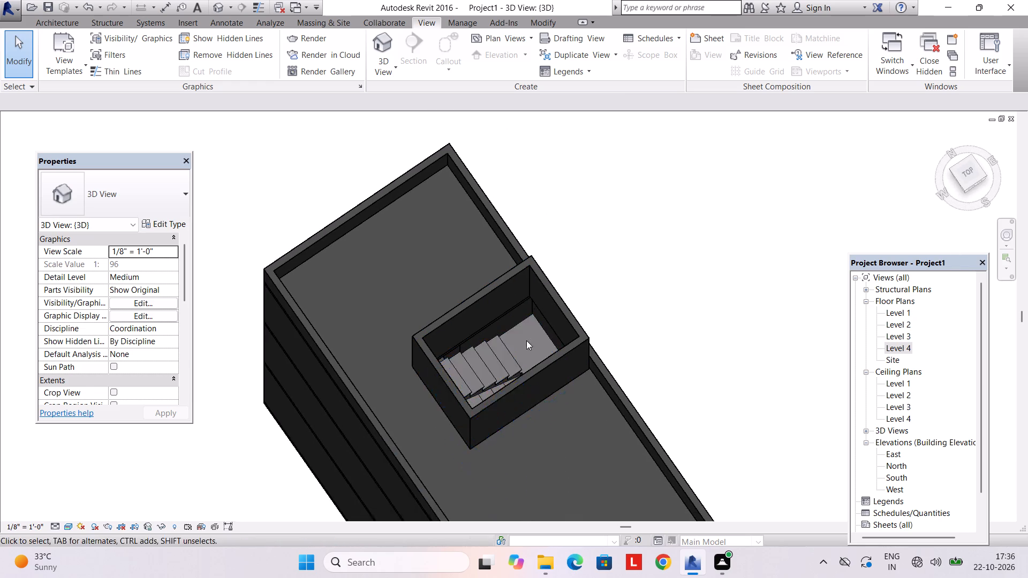
pyautogui.keyDown('shift'); pyautogui.moveTo(526, 340); pyautogui.dragTo(581, 296, button='middle'); pyautogui.keyUp('shift')
pyautogui.scroll(6, 510, 270)
pyautogui.keyDown('shift'); pyautogui.moveTo(488, 249); pyautogui.dragTo(502, 201, button='middle'); pyautogui.keyUp('shift')
pyautogui.scroll(-4, 499, 203)
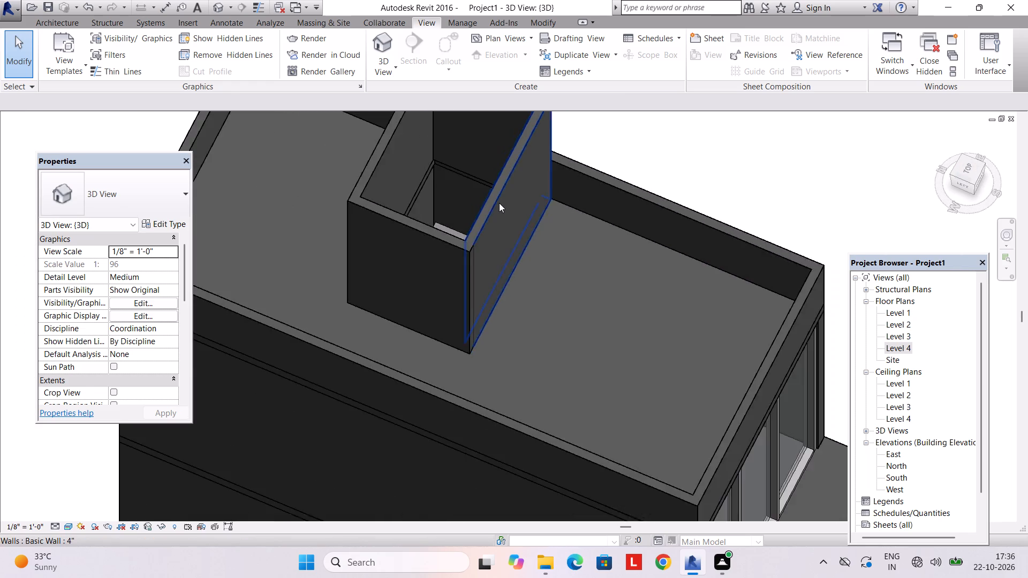
pyautogui.scroll(-4, 499, 203)
pyautogui.moveTo(498, 206); pyautogui.dragTo(439, 121, button='middle')
pyautogui.scroll(-4, 499, 185)
pyautogui.moveTo(502, 216); pyautogui.dragTo(469, 316, button='middle')
pyautogui.keyDown('shift'); pyautogui.moveTo(462, 252); pyautogui.dragTo(445, 206, button='middle'); pyautogui.keyUp('shift')
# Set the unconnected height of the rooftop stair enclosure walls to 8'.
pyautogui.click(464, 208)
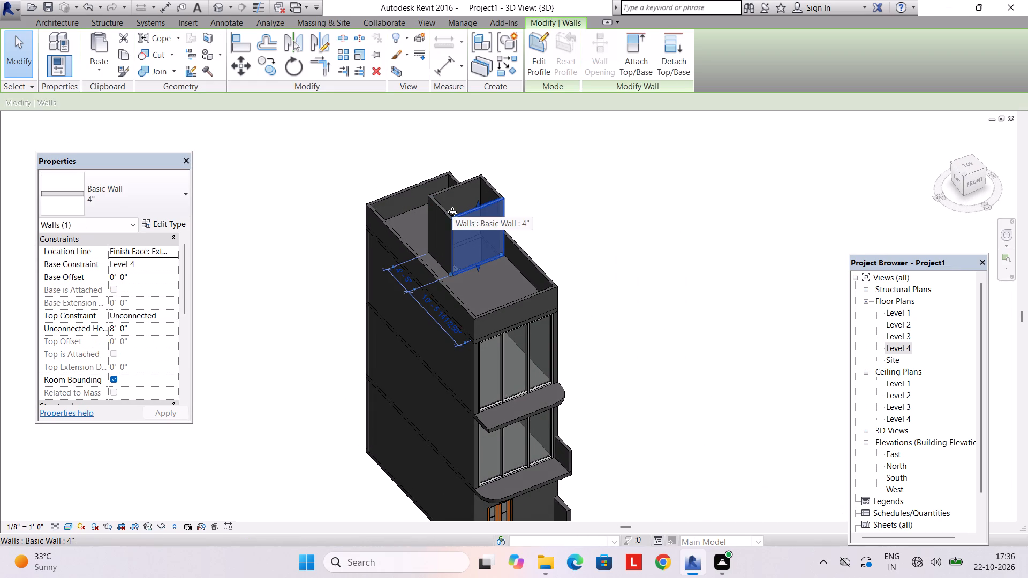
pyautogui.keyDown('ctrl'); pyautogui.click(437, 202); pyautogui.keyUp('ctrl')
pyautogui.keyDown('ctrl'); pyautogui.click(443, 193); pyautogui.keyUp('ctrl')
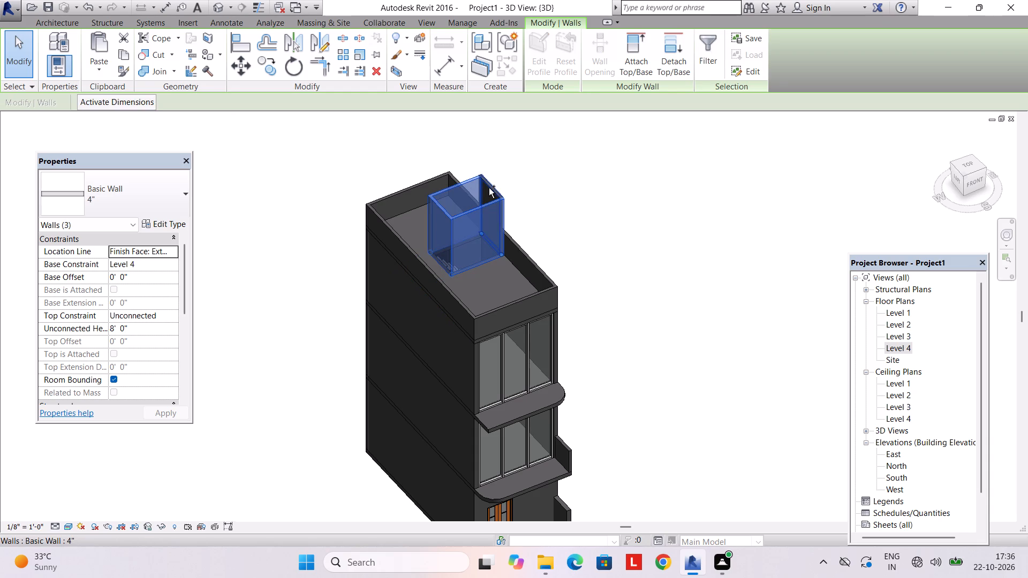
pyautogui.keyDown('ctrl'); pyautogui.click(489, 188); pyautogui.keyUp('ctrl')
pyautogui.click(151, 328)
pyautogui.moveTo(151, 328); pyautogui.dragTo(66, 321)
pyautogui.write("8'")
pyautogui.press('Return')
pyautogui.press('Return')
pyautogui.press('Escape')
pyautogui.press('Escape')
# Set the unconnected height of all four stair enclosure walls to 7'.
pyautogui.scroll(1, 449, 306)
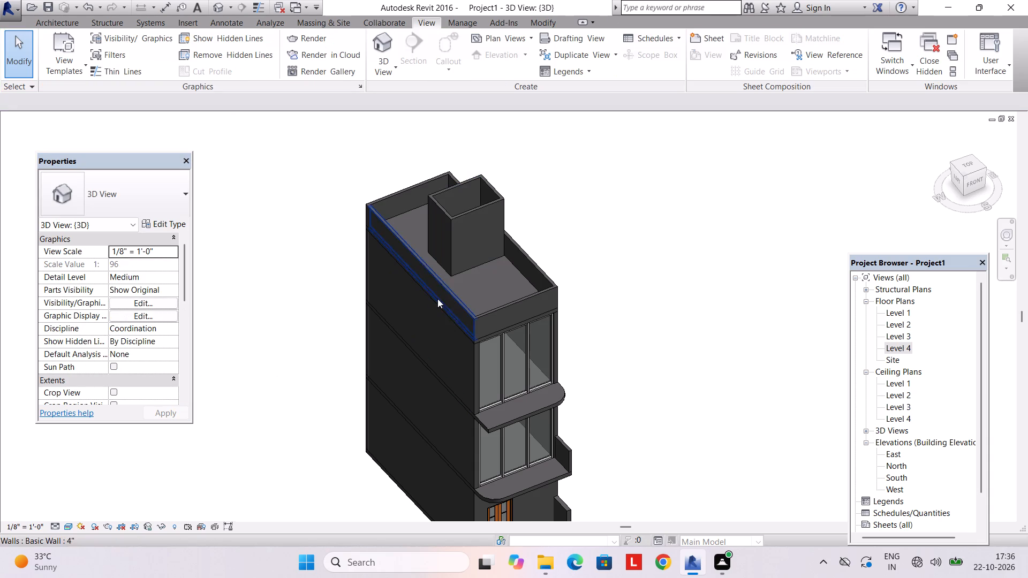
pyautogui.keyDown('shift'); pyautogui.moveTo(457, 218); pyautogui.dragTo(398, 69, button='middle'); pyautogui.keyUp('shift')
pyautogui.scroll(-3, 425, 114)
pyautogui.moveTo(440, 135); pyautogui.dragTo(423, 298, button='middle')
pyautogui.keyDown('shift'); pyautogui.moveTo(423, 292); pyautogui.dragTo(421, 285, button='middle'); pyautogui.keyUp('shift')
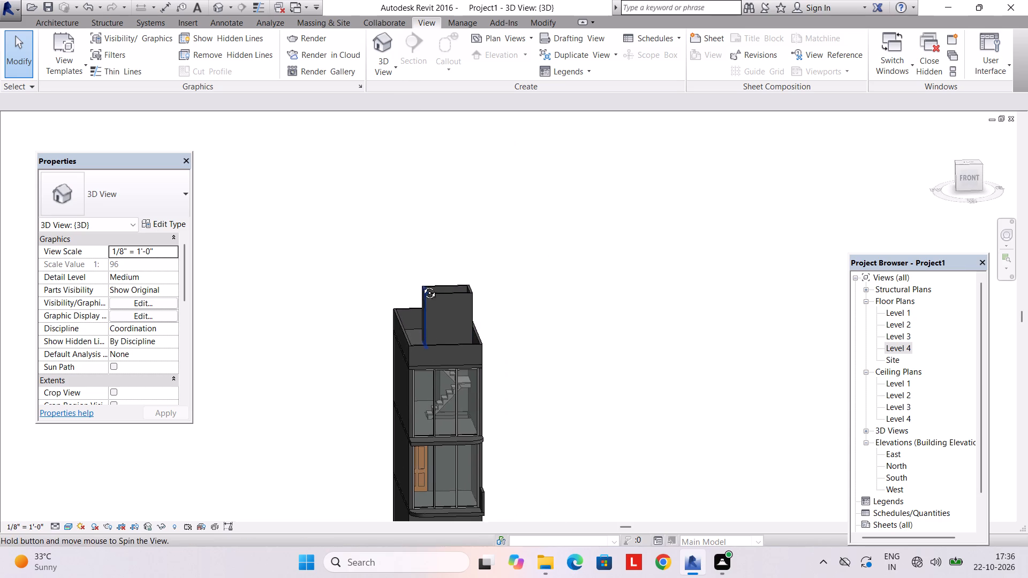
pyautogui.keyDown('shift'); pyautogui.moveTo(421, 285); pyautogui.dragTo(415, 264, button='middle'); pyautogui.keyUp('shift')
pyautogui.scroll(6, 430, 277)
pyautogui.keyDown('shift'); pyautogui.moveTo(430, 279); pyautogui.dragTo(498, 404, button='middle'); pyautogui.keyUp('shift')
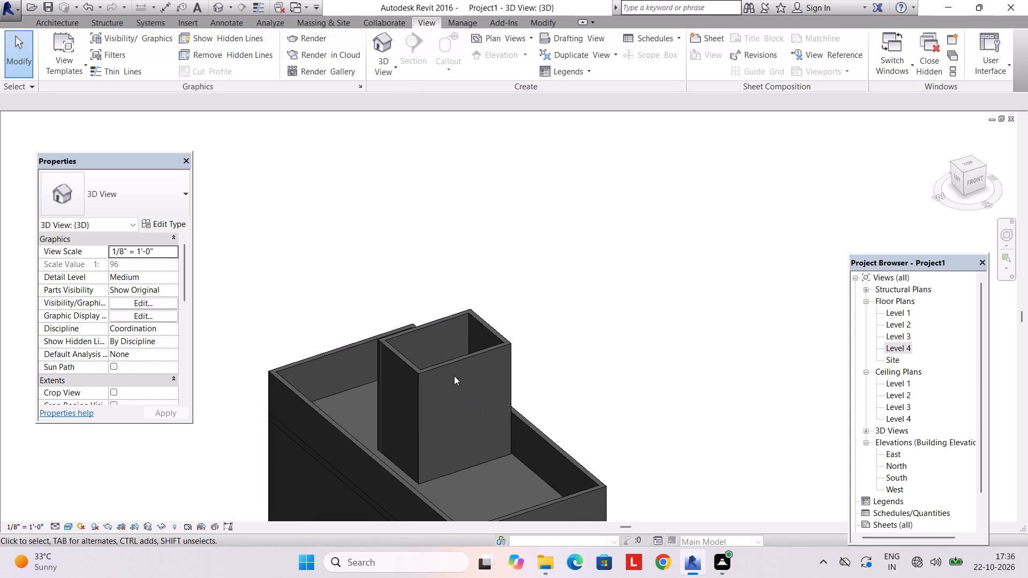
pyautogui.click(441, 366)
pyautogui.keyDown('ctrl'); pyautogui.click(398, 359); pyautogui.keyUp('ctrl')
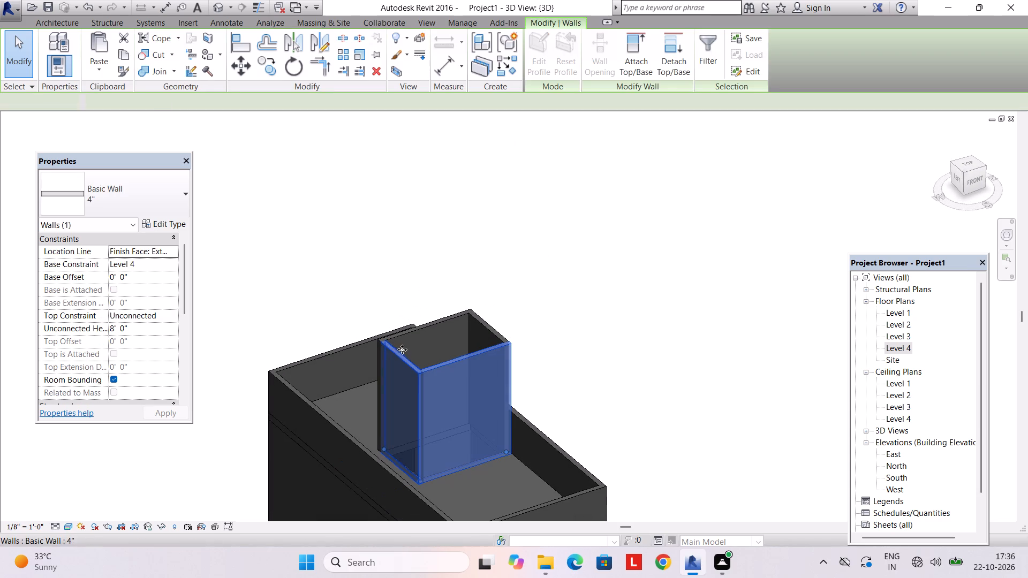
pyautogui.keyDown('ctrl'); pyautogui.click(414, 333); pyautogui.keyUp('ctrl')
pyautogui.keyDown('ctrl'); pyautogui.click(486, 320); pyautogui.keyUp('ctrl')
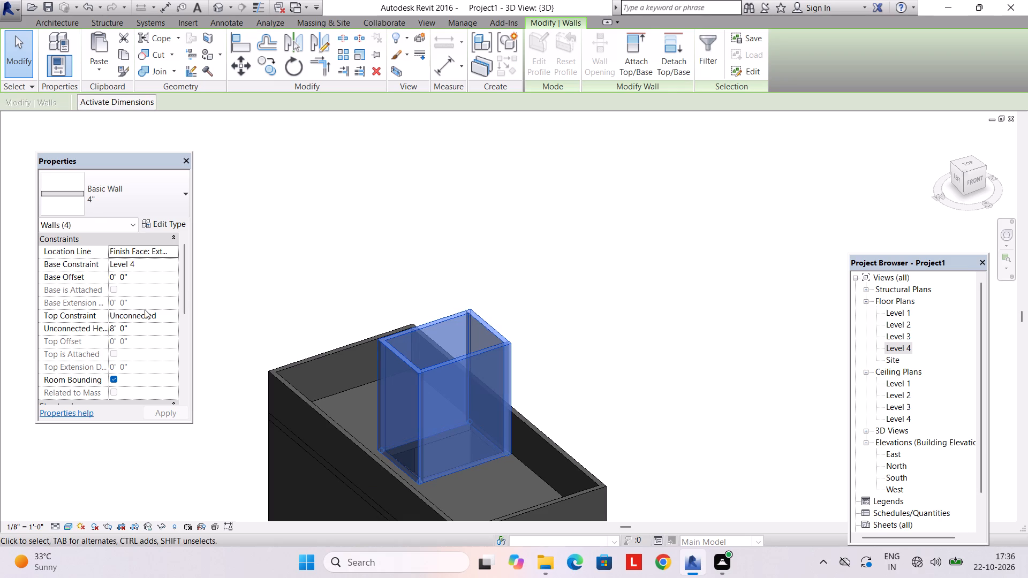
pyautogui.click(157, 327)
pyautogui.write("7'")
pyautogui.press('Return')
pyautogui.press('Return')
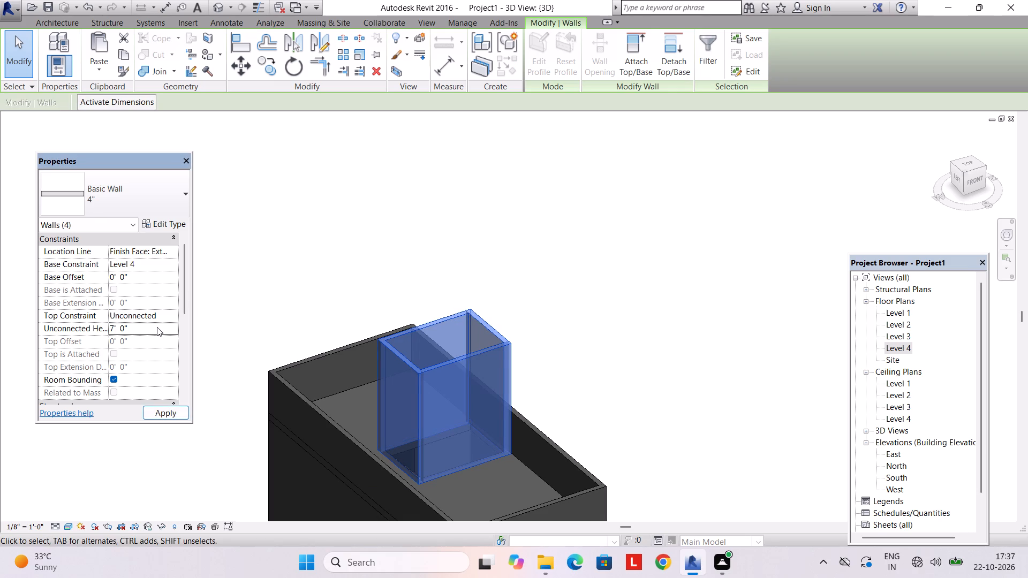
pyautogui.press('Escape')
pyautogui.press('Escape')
# Set the unconnected height of all four stair enclosure walls to 6'.
pyautogui.scroll(-2, 344, 368)
pyautogui.keyDown('shift'); pyautogui.moveTo(376, 374); pyautogui.dragTo(374, 379, button='middle'); pyautogui.keyUp('shift')
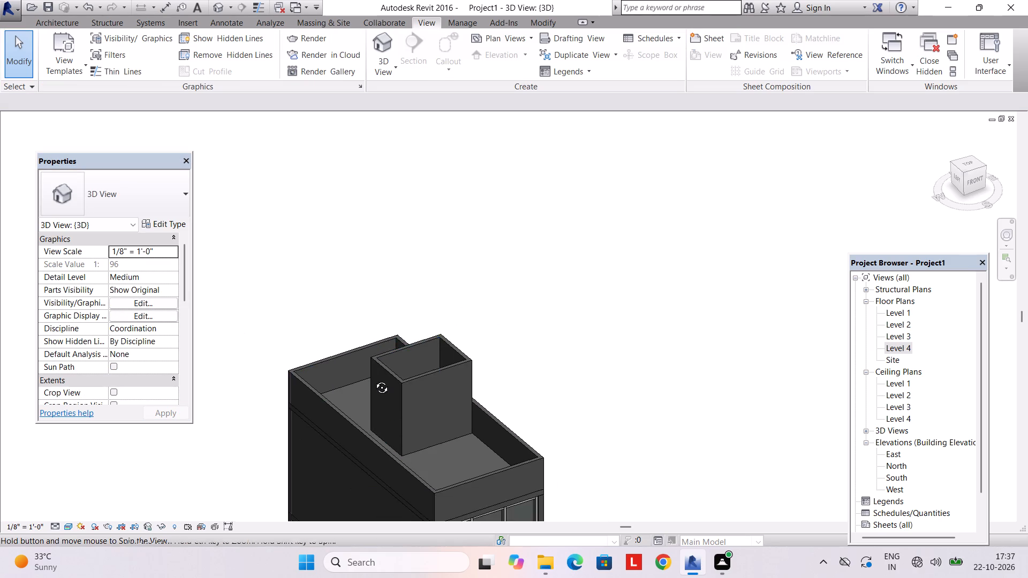
pyautogui.keyDown('shift'); pyautogui.moveTo(374, 379); pyautogui.dragTo(343, 453, button='middle'); pyautogui.keyUp('shift')
pyautogui.moveTo(441, 443); pyautogui.dragTo(430, 408, button='middle')
pyautogui.keyDown('shift'); pyautogui.moveTo(406, 420); pyautogui.dragTo(379, 421, button='middle'); pyautogui.keyUp('shift')
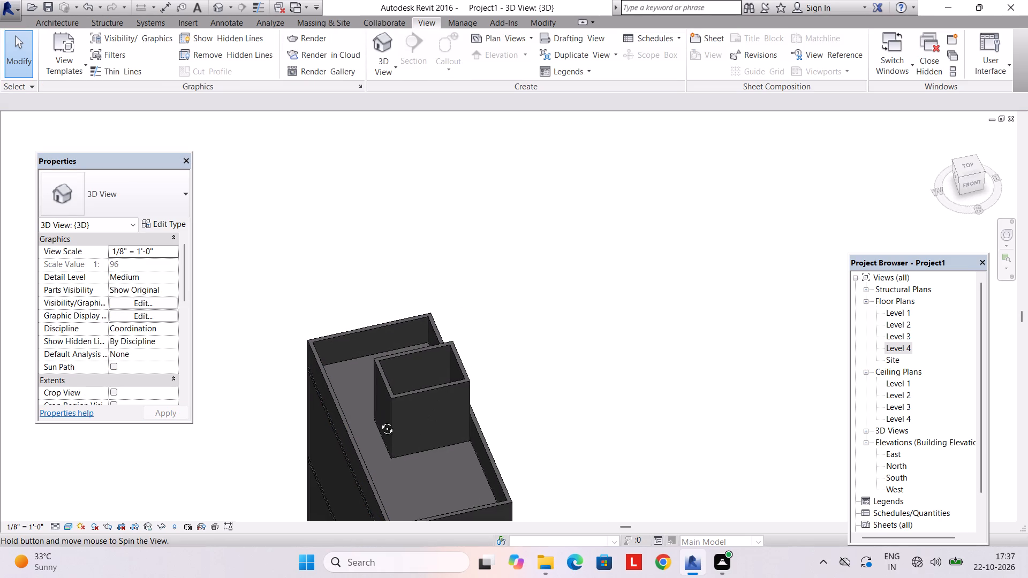
pyautogui.keyDown('shift'); pyautogui.moveTo(379, 421); pyautogui.dragTo(254, 396, button='middle'); pyautogui.keyUp('shift')
pyautogui.scroll(4, 450, 391)
pyautogui.keyDown('shift'); pyautogui.moveTo(447, 378); pyautogui.dragTo(357, 339, button='middle'); pyautogui.keyUp('shift')
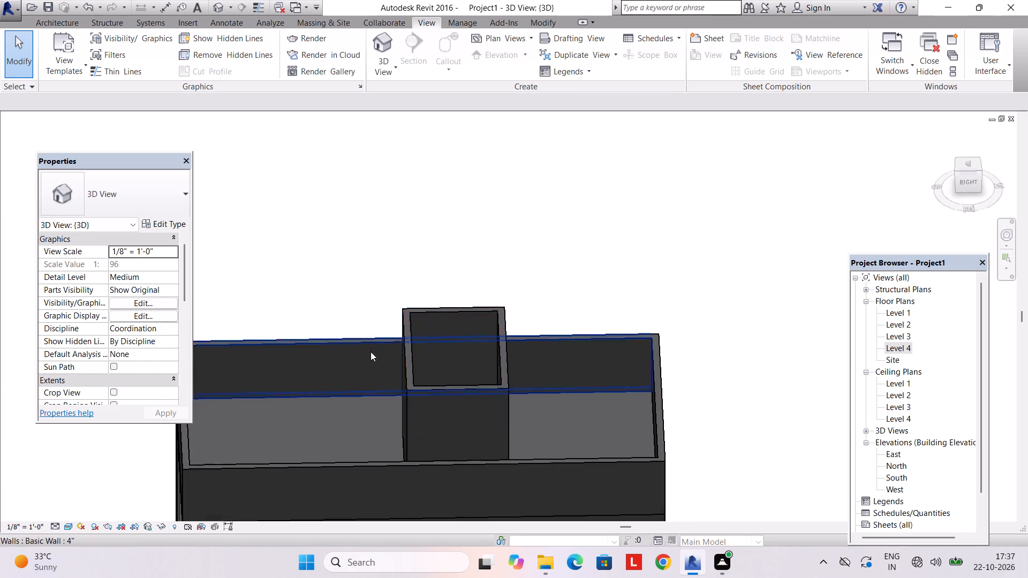
pyautogui.scroll(-3, 407, 362)
pyautogui.moveTo(411, 362); pyautogui.dragTo(330, 352, button='middle')
pyautogui.scroll(2, 362, 356)
pyautogui.keyDown('shift'); pyautogui.moveTo(364, 354); pyautogui.dragTo(427, 368, button='middle'); pyautogui.keyUp('shift')
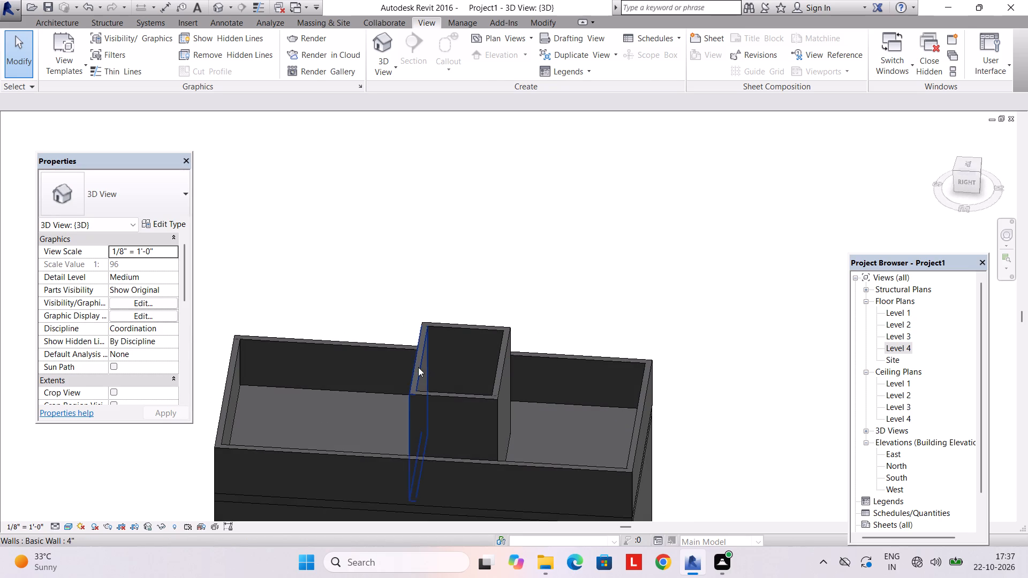
pyautogui.click(417, 367)
pyautogui.keyDown('ctrl'); pyautogui.click(462, 327); pyautogui.keyUp('ctrl')
pyautogui.keyDown('ctrl'); pyautogui.click(503, 358); pyautogui.keyUp('ctrl')
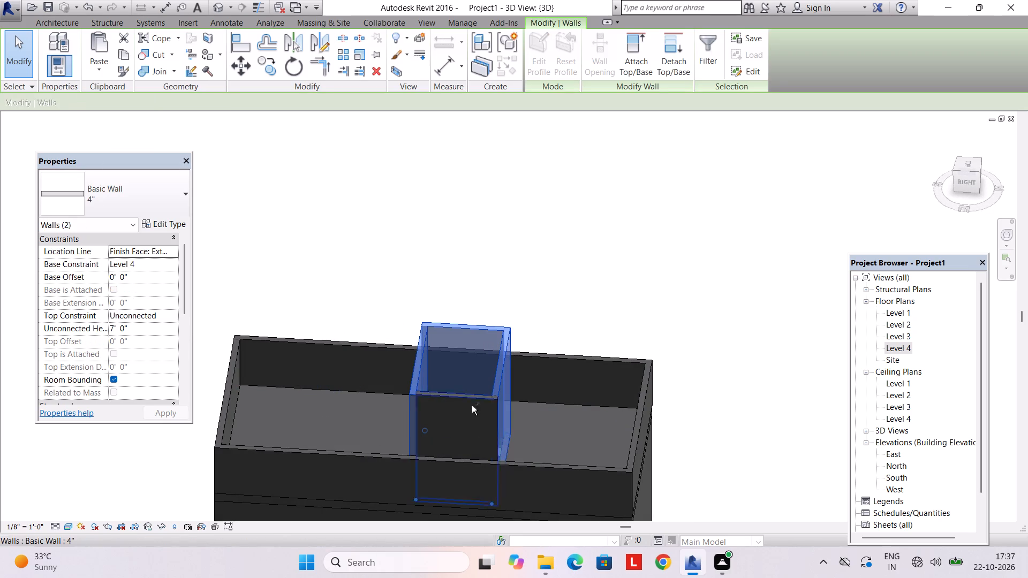
pyautogui.keyDown('ctrl'); pyautogui.click(463, 401); pyautogui.keyUp('ctrl')
pyautogui.click(139, 327)
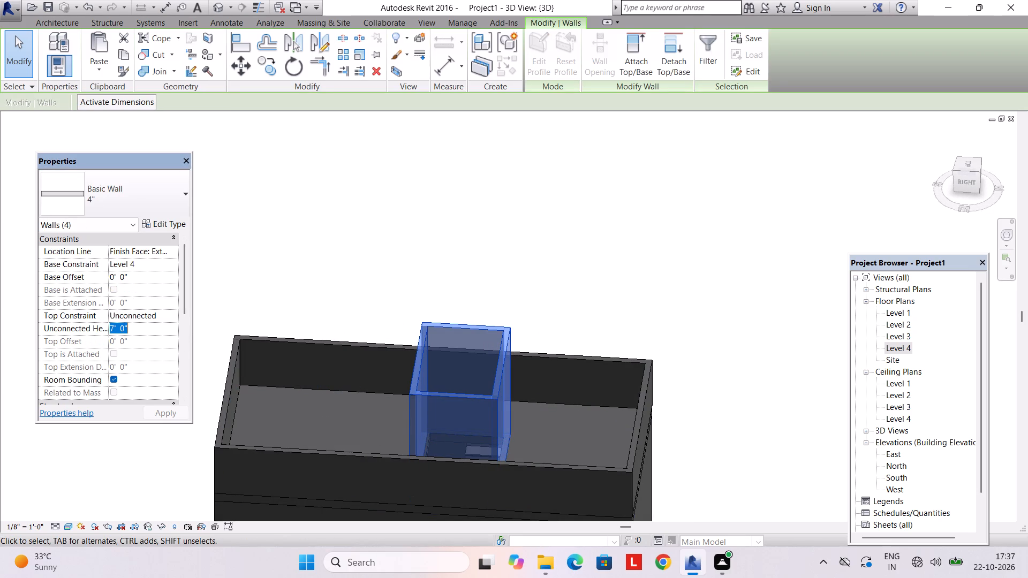
pyautogui.write("6'")
pyautogui.press('Return')
pyautogui.press('Return')
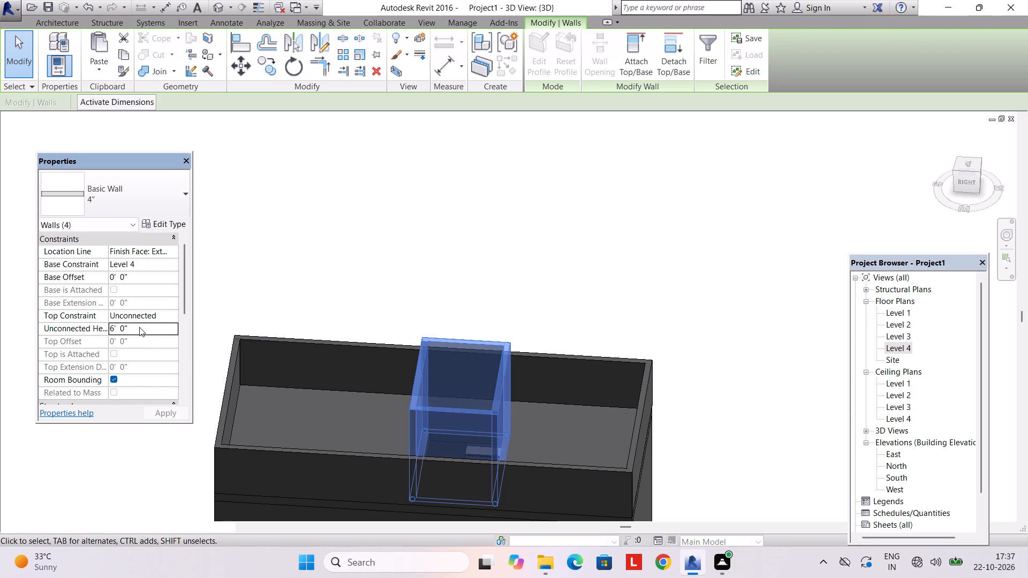
pyautogui.press('Escape')
pyautogui.press('Escape')
# Check the stair enclosure's proportions against the parapet in 3D and return to the Level 4 floor plan.
pyautogui.scroll(-3, 392, 337)
pyautogui.keyDown('shift'); pyautogui.moveTo(391, 344); pyautogui.dragTo(495, 333, button='middle'); pyautogui.keyUp('shift')
pyautogui.keyDown('shift'); pyautogui.moveTo(402, 349); pyautogui.dragTo(500, 336, button='middle'); pyautogui.keyUp('shift')
pyautogui.scroll(3, 435, 338)
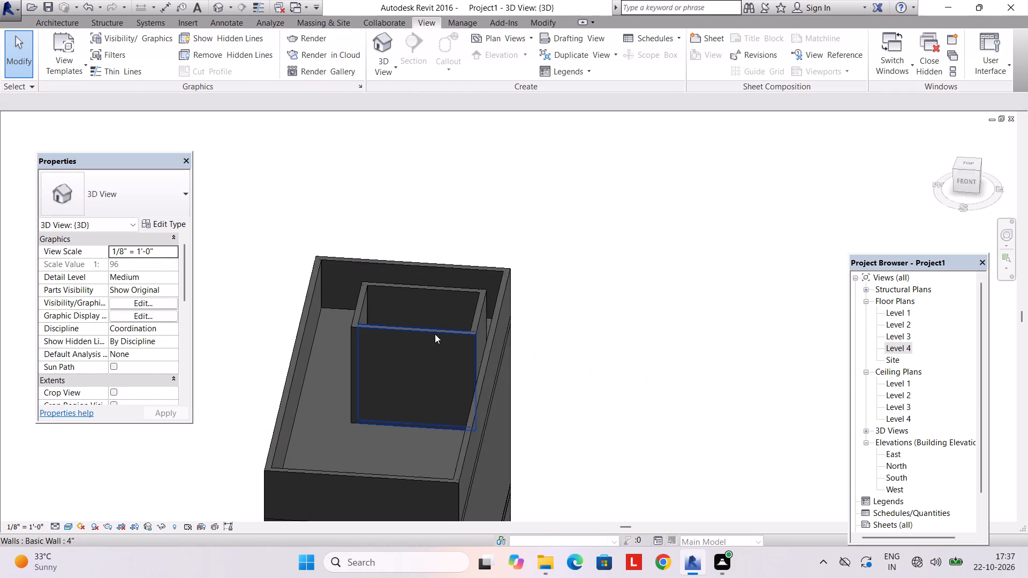
pyautogui.scroll(1, 435, 334)
pyautogui.doubleClick(895, 352)
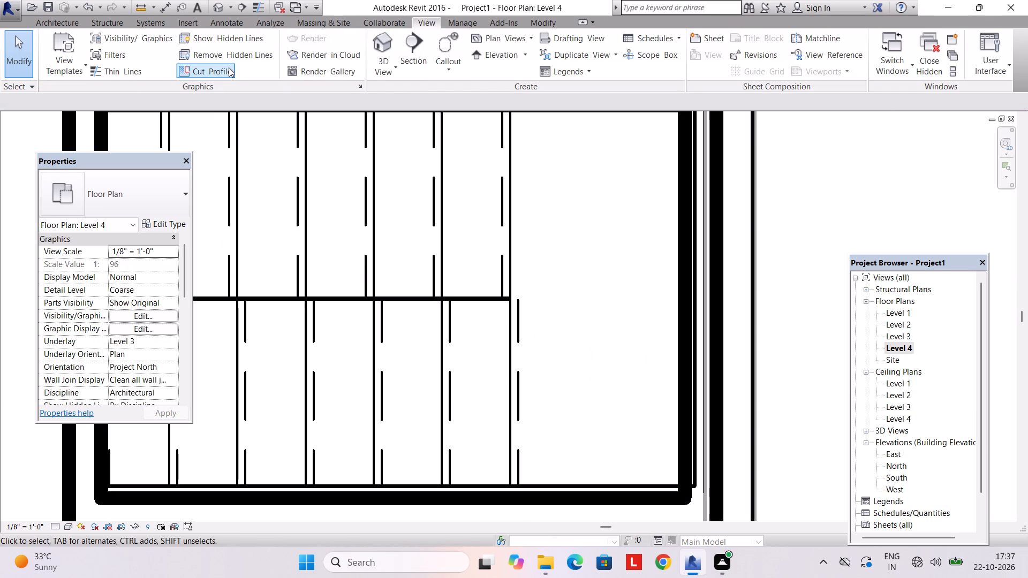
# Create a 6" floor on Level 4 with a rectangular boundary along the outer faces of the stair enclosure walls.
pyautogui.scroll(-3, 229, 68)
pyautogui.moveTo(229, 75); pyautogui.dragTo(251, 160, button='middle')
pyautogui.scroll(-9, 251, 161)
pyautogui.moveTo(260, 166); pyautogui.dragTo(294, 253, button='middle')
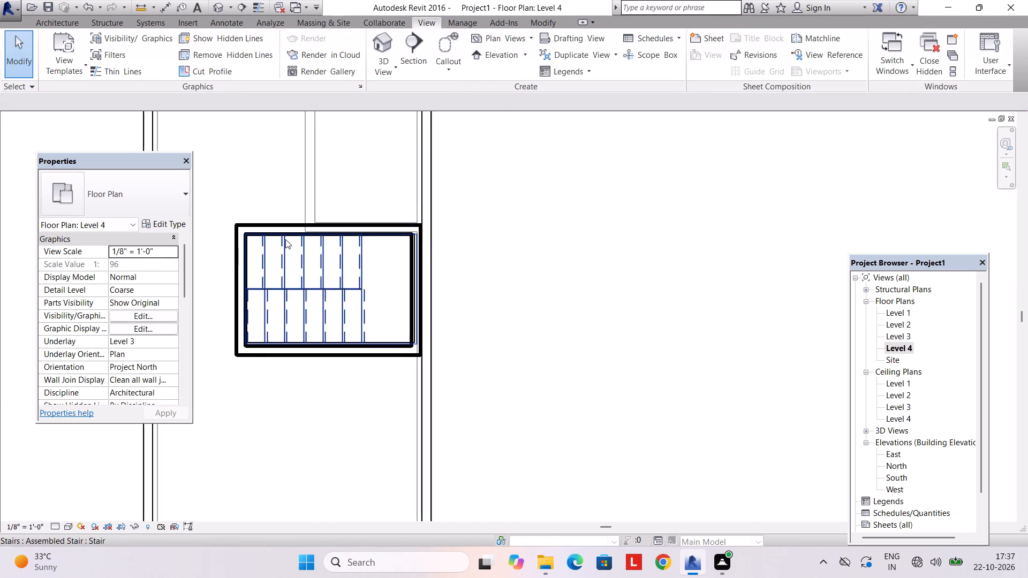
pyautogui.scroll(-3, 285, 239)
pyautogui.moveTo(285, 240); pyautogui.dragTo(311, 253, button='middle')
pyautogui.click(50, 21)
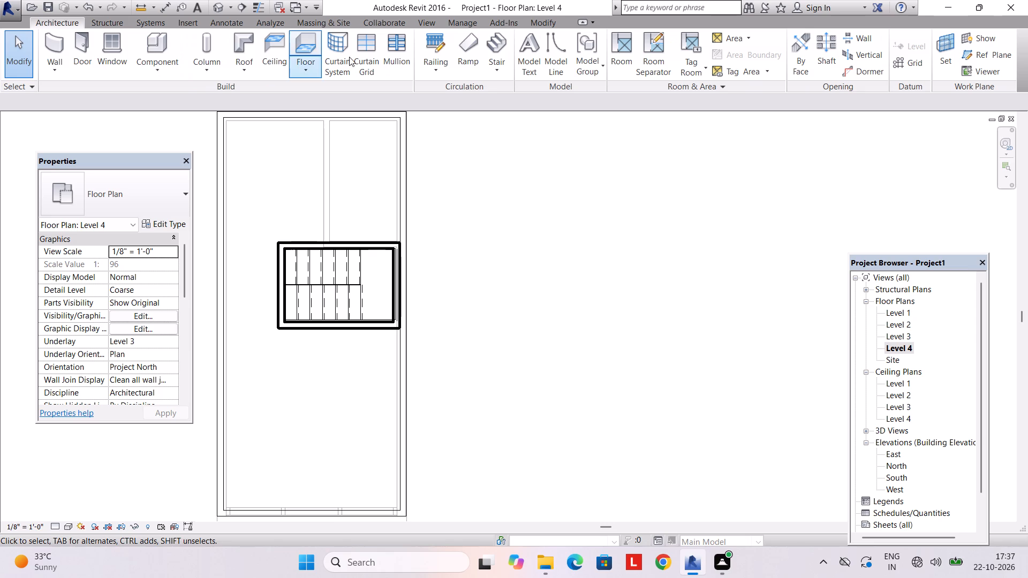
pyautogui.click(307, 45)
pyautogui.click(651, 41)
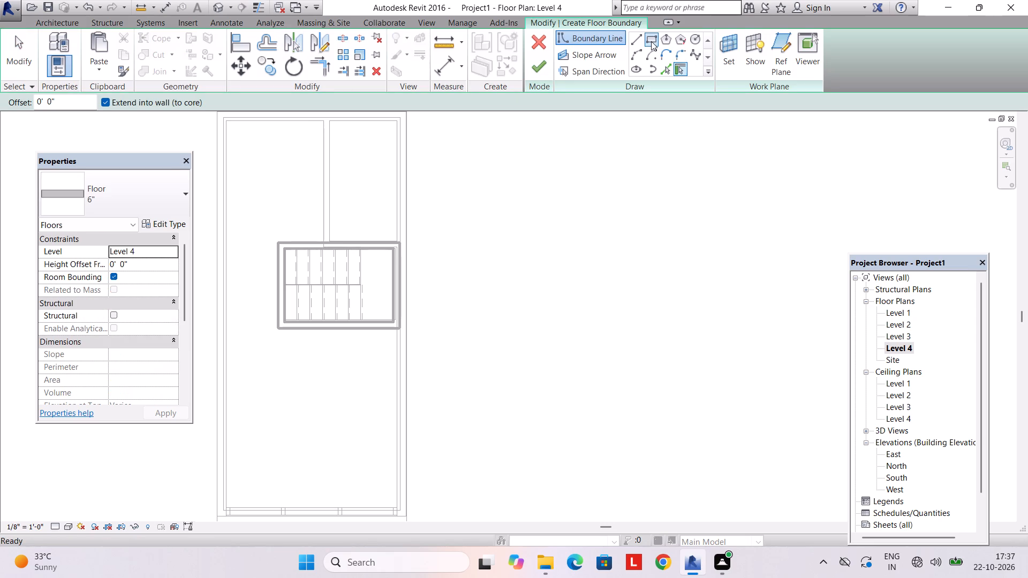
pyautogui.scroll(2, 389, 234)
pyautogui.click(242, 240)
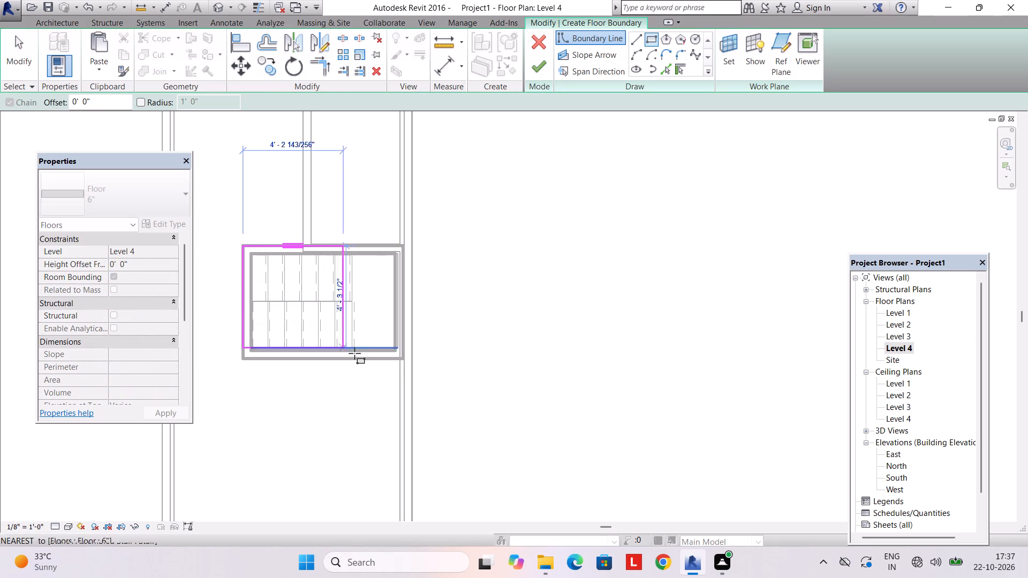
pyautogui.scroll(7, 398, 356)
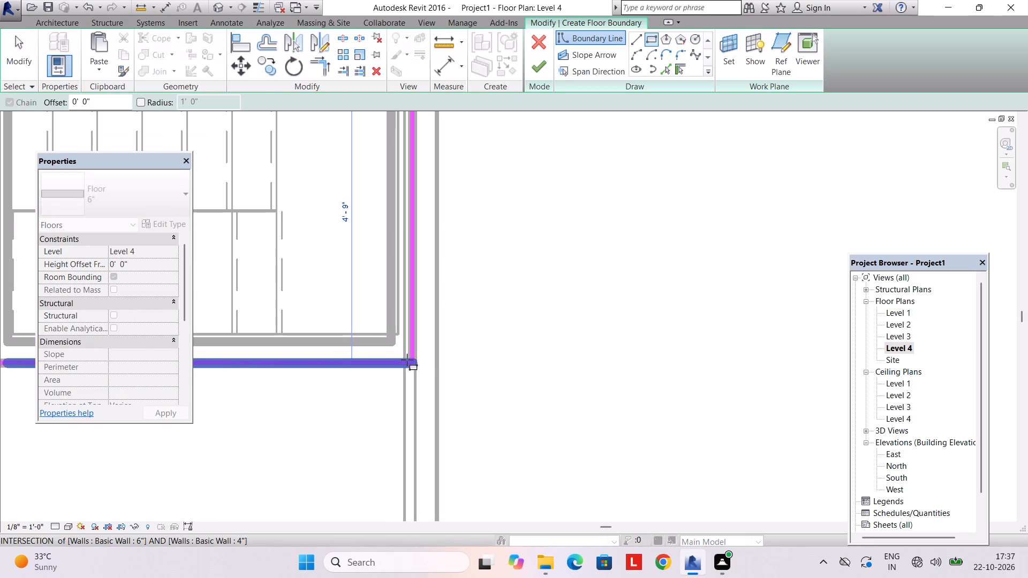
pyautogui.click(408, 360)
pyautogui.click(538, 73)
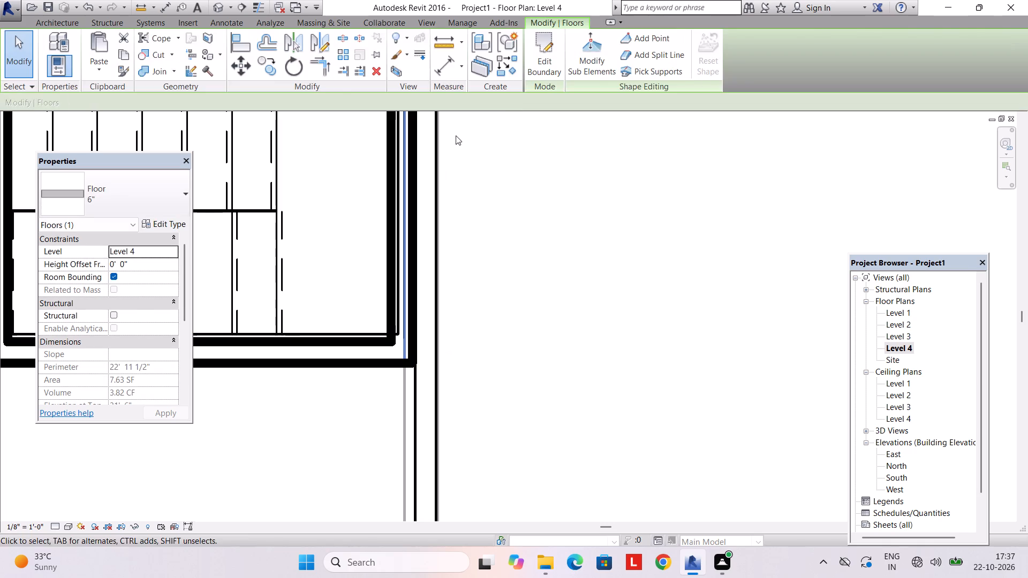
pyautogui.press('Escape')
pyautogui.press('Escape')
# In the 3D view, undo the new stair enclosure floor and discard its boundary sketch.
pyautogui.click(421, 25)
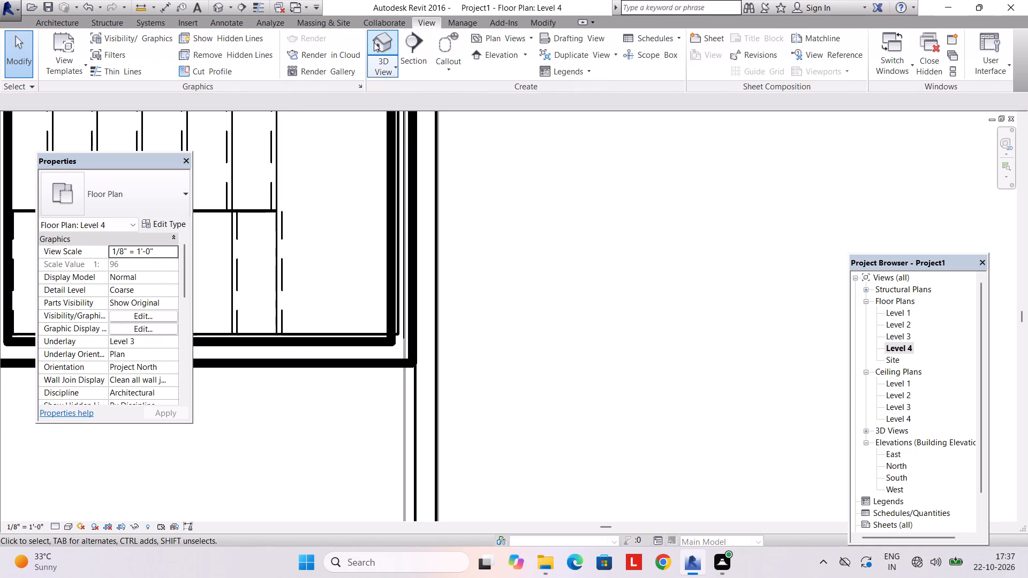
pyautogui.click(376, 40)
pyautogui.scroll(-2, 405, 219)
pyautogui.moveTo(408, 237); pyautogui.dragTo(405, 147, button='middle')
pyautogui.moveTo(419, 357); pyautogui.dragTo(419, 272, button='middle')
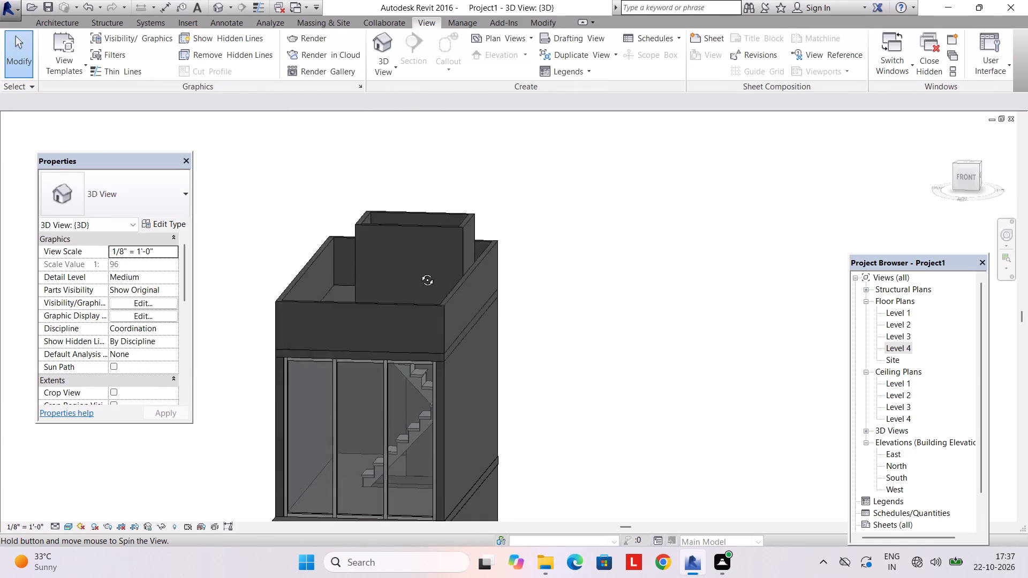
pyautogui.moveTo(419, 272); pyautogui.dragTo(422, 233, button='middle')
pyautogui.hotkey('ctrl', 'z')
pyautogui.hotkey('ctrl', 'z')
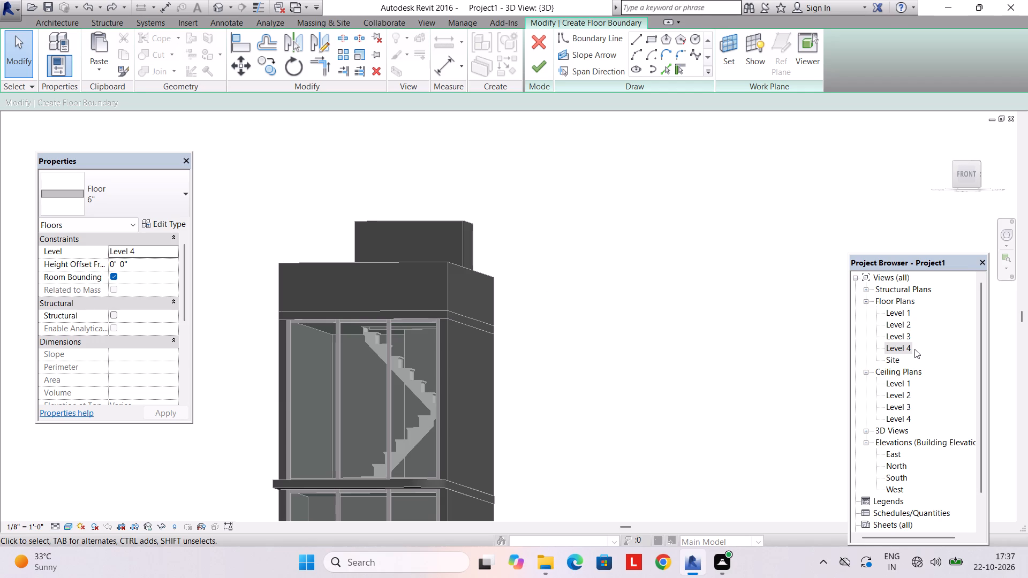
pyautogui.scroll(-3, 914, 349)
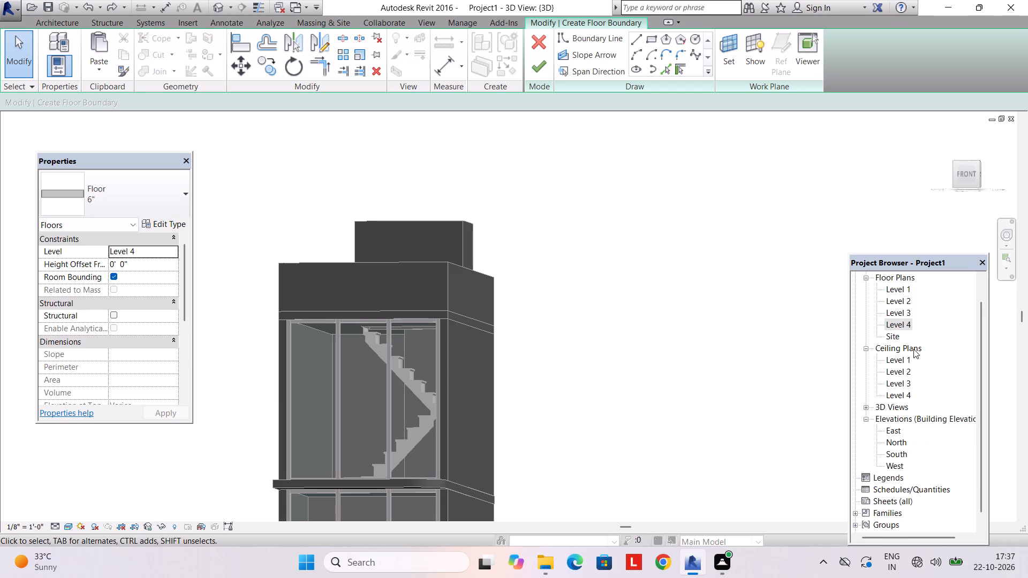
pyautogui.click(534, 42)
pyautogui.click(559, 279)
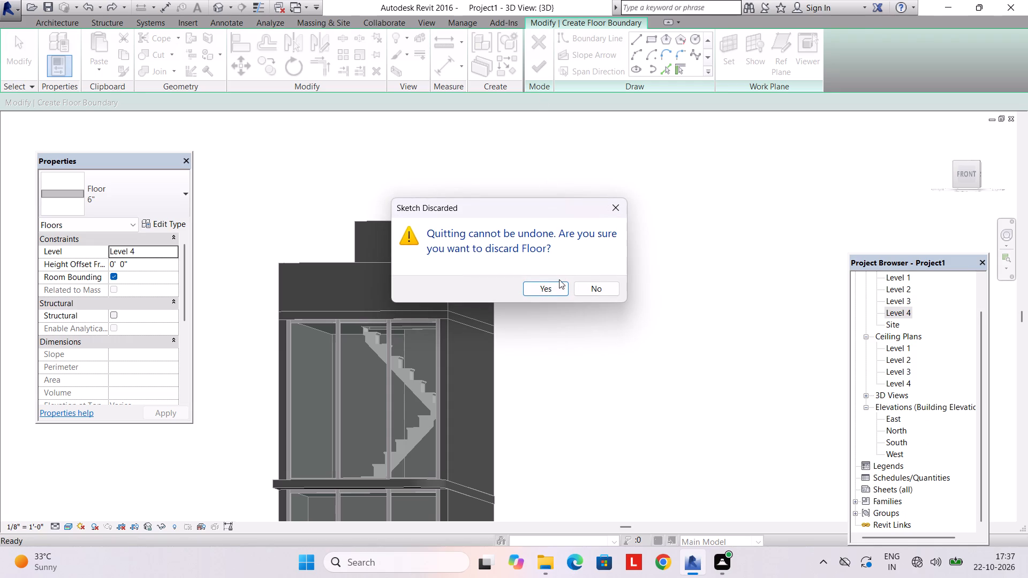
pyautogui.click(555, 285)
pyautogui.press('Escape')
# Examine the open top of the rooftop stair enclosure and the surrounding parapet in 3D.
pyautogui.scroll(-4, 545, 285)
pyautogui.keyDown('shift'); pyautogui.moveTo(544, 291); pyautogui.dragTo(570, 394, button='middle'); pyautogui.keyUp('shift')
pyautogui.keyDown('shift'); pyautogui.scroll(-1, 510, 300); pyautogui.keyUp('shift')
pyautogui.keyDown('shift'); pyautogui.moveTo(509, 304); pyautogui.dragTo(509, 407, button='middle'); pyautogui.keyUp('shift')
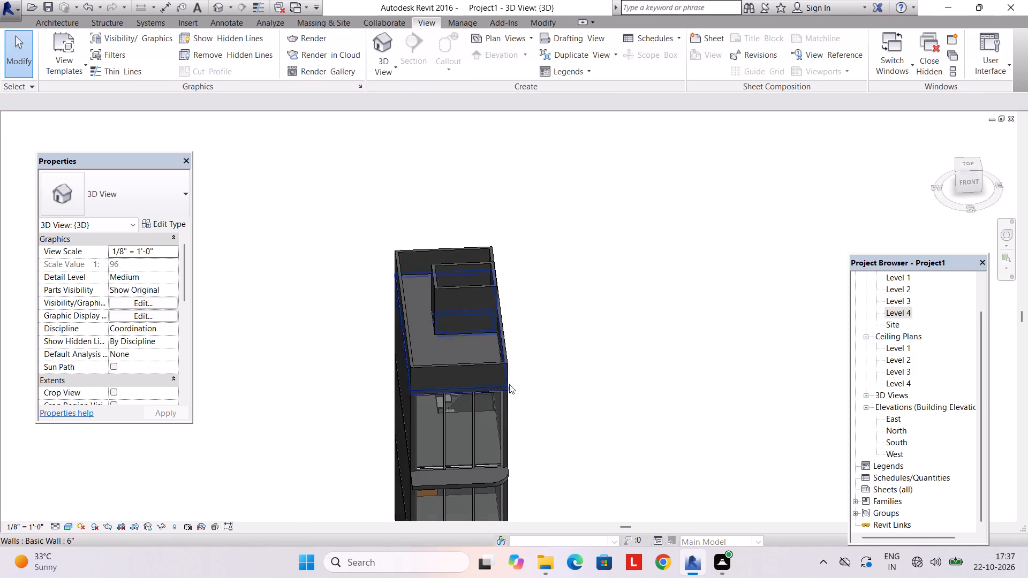
pyautogui.keyDown('shift'); pyautogui.moveTo(502, 304); pyautogui.dragTo(500, 375, button='middle'); pyautogui.keyUp('shift')
pyautogui.scroll(8, 498, 361)
pyautogui.keyDown('shift'); pyautogui.moveTo(495, 342); pyautogui.dragTo(449, 197, button='middle'); pyautogui.keyUp('shift')
pyautogui.moveTo(451, 210); pyautogui.dragTo(461, 412, button='middle')
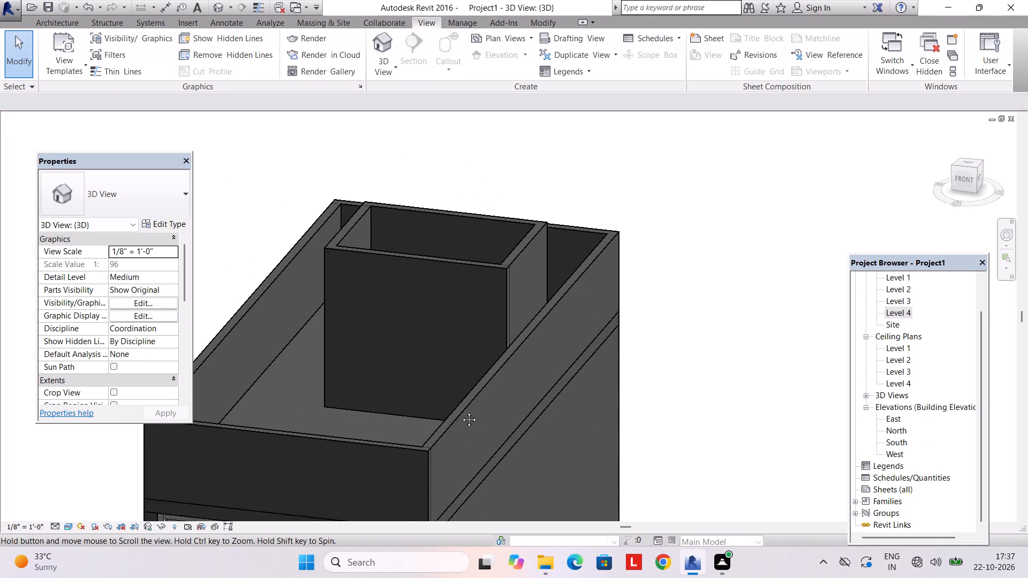
pyautogui.moveTo(461, 412); pyautogui.dragTo(461, 413, button='middle')
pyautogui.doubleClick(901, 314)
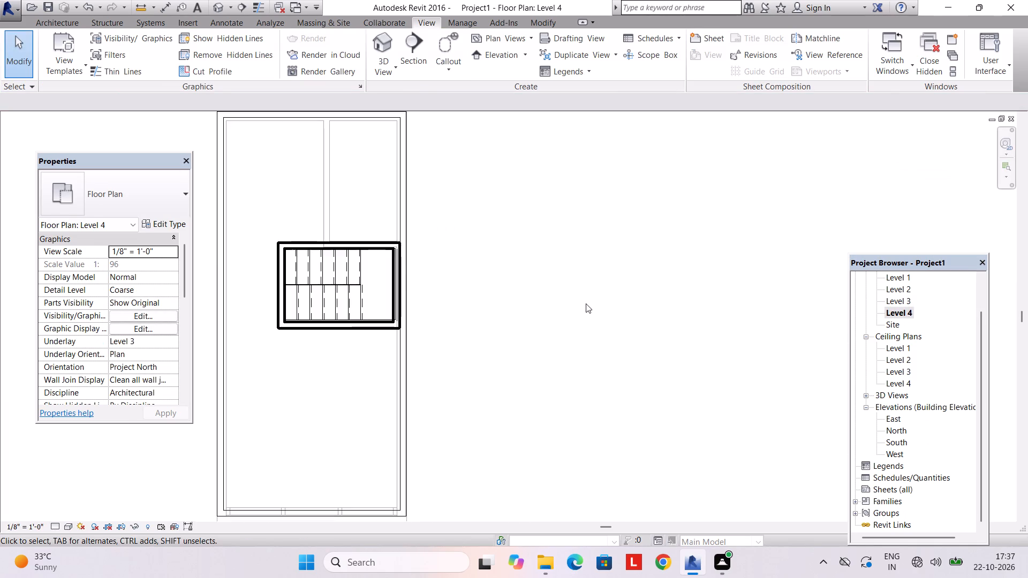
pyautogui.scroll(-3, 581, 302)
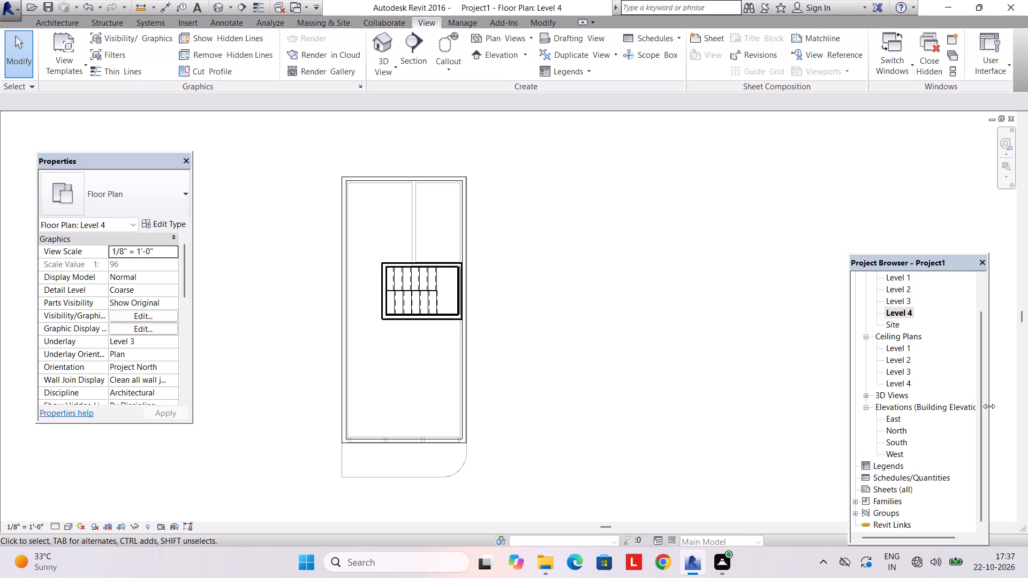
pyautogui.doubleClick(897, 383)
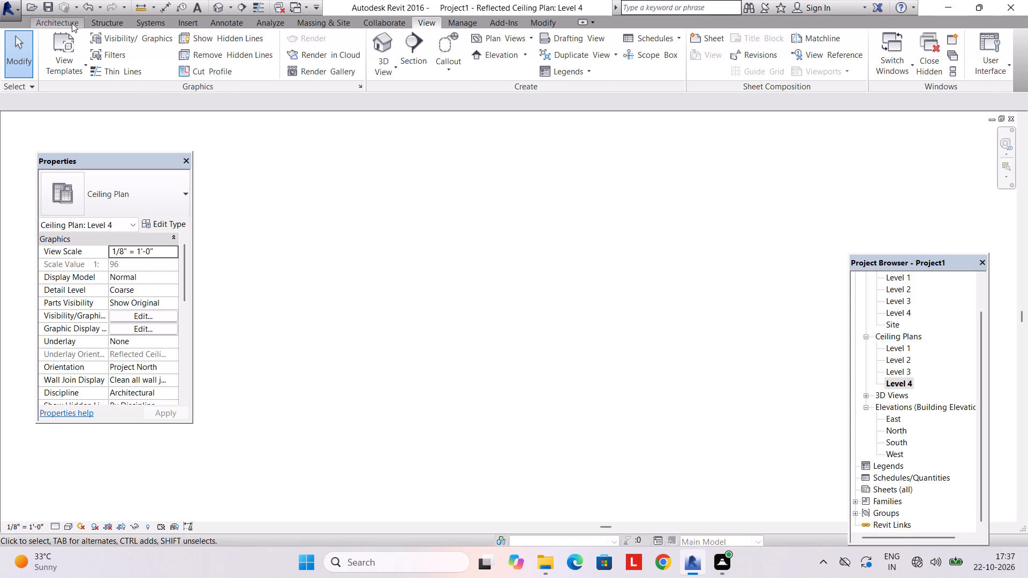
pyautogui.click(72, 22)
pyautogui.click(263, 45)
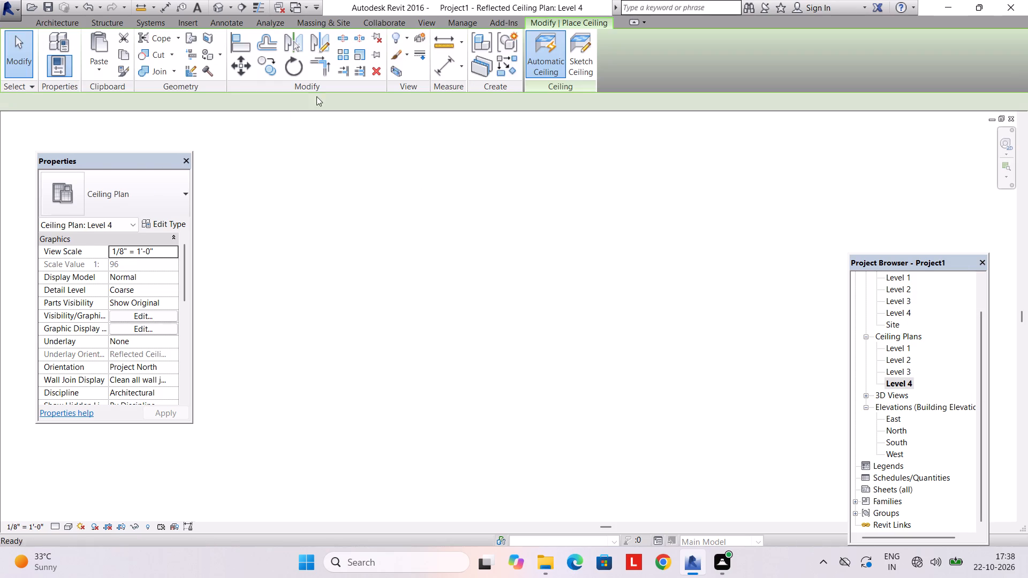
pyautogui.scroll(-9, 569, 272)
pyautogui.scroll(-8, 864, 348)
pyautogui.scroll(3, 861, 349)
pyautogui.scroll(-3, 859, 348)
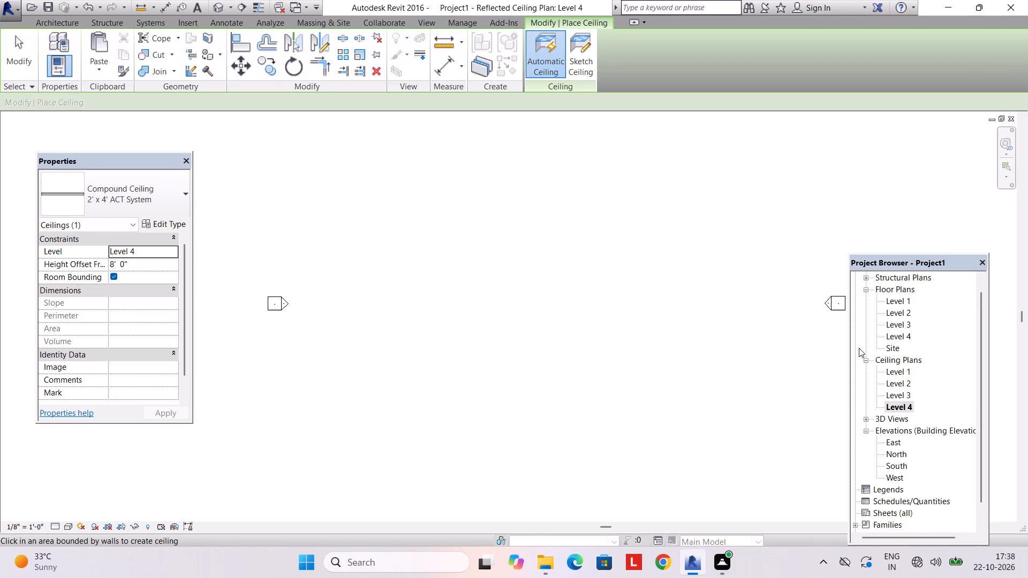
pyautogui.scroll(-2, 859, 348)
# In the Level 4 floor plan, create a 2' x 4' ACT System ceiling with a rectangular boundary along the stair enclosure's inner wall faces.
pyautogui.doubleClick(903, 314)
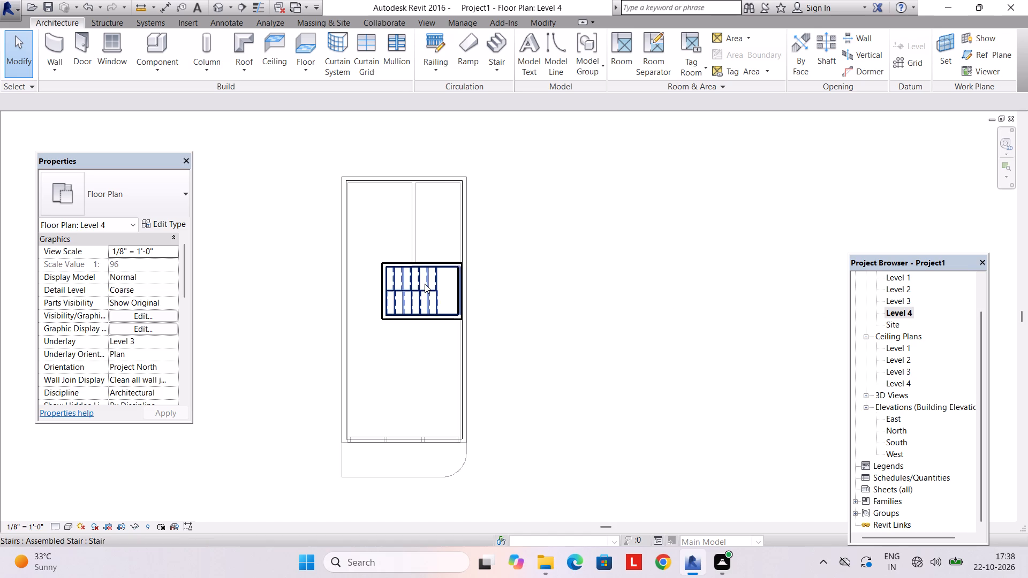
pyautogui.scroll(3, 427, 286)
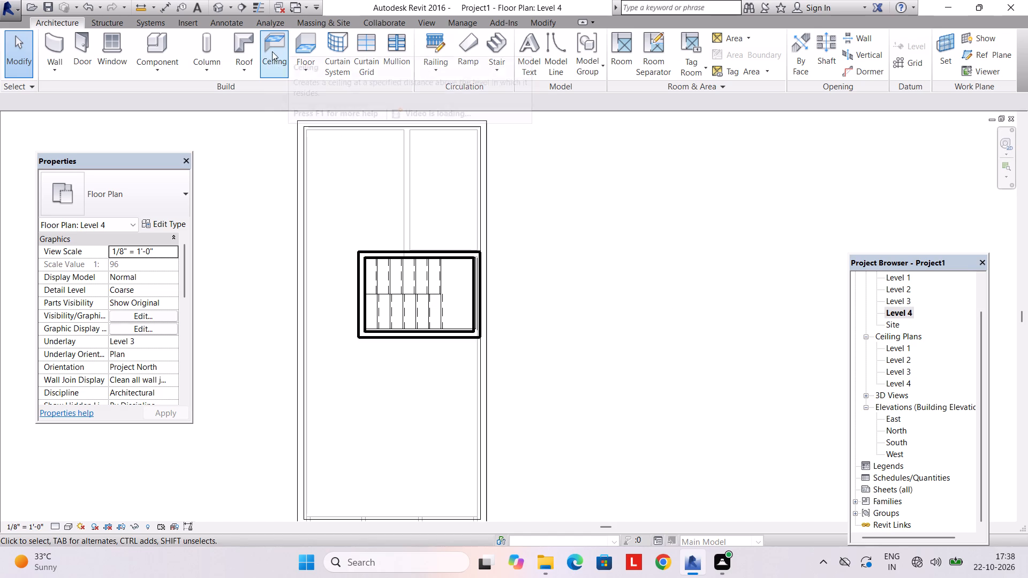
pyautogui.click(274, 48)
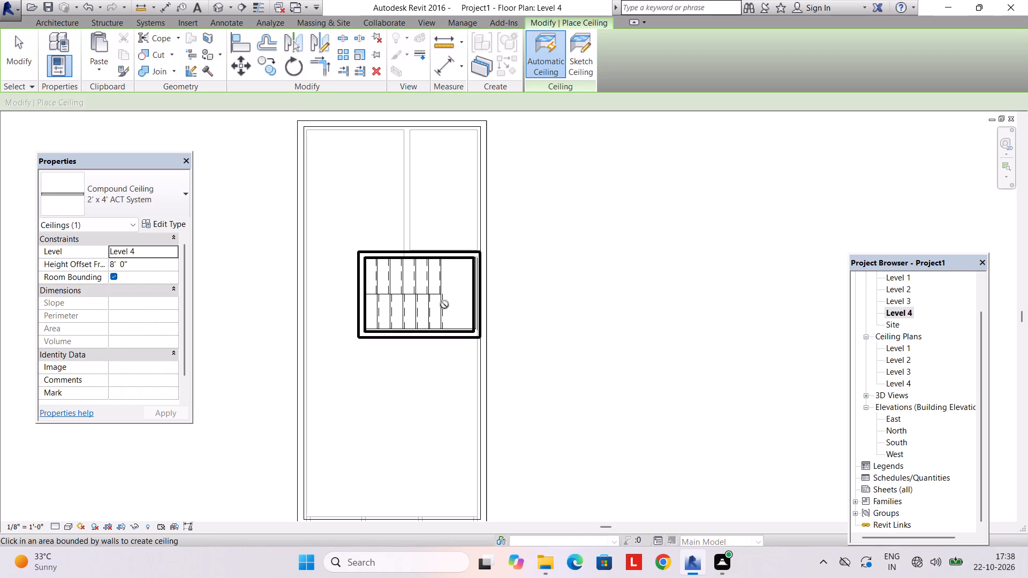
pyautogui.click(571, 63)
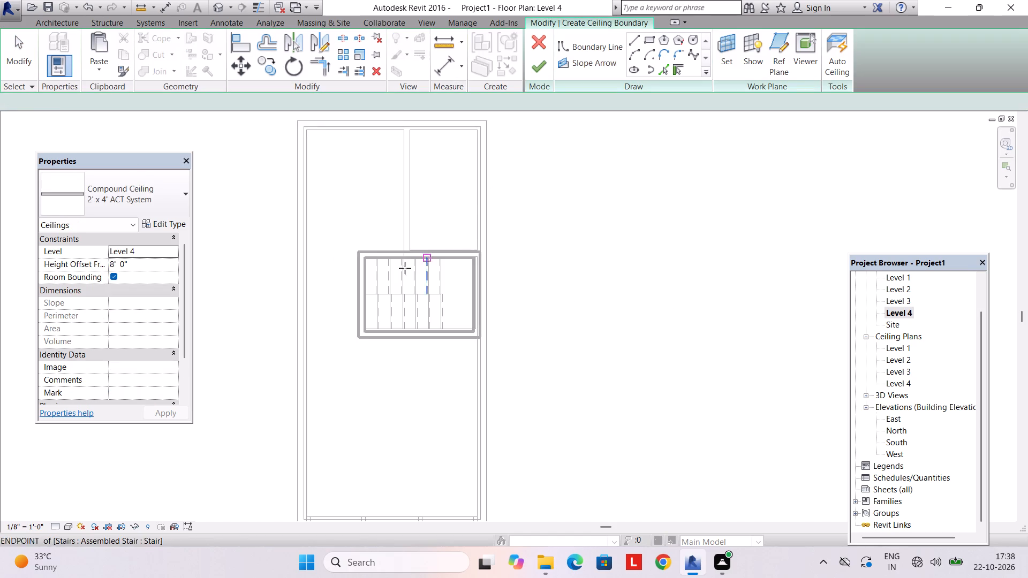
pyautogui.scroll(3, 403, 271)
pyautogui.click(349, 249)
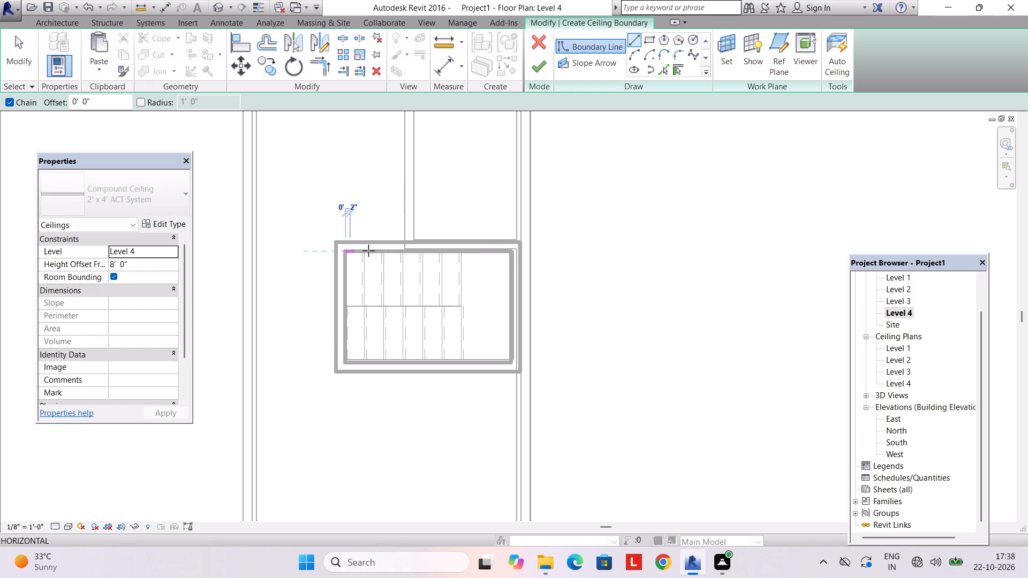
pyautogui.press('Escape')
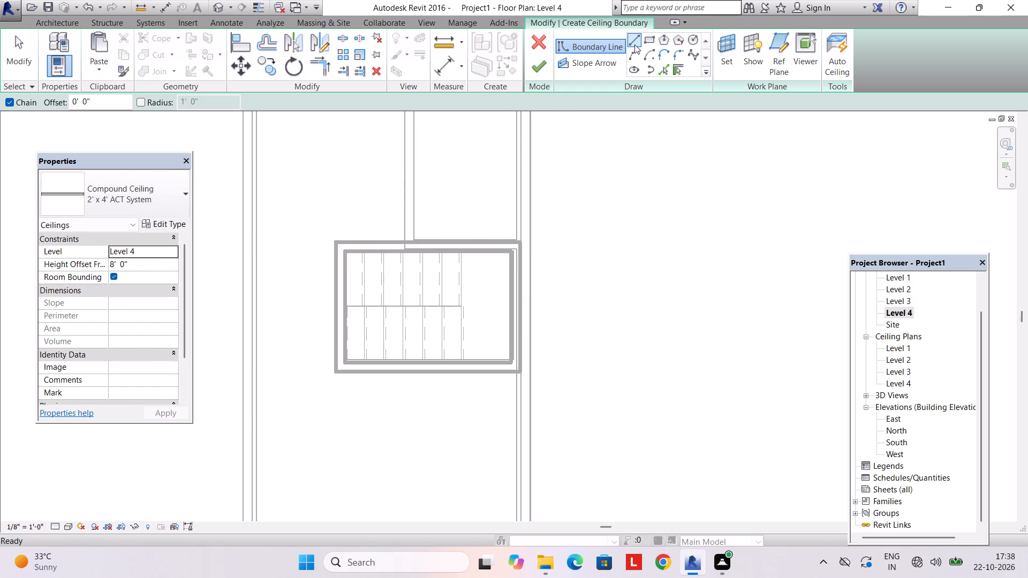
pyautogui.click(646, 40)
pyautogui.click(346, 250)
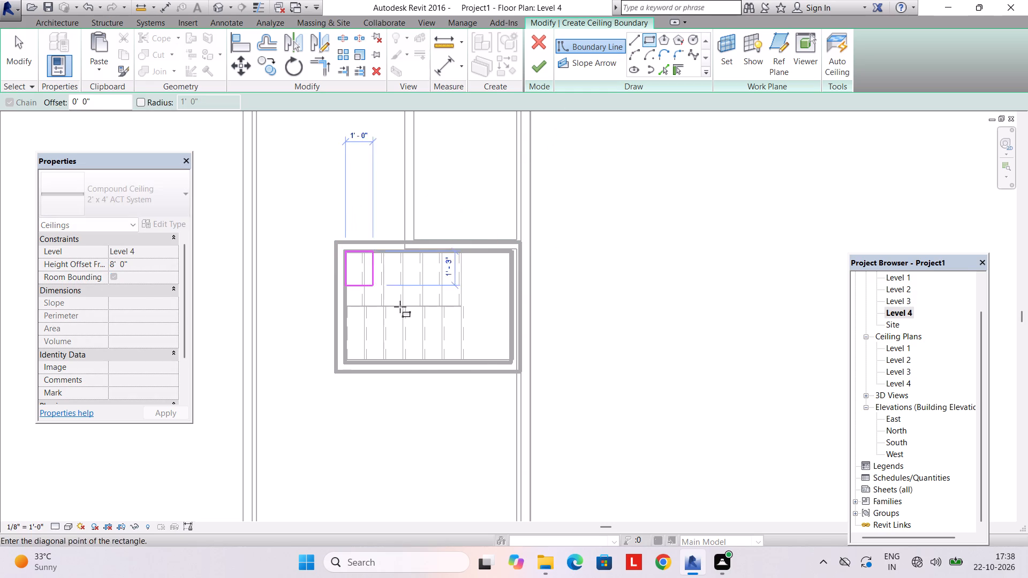
pyautogui.click(508, 357)
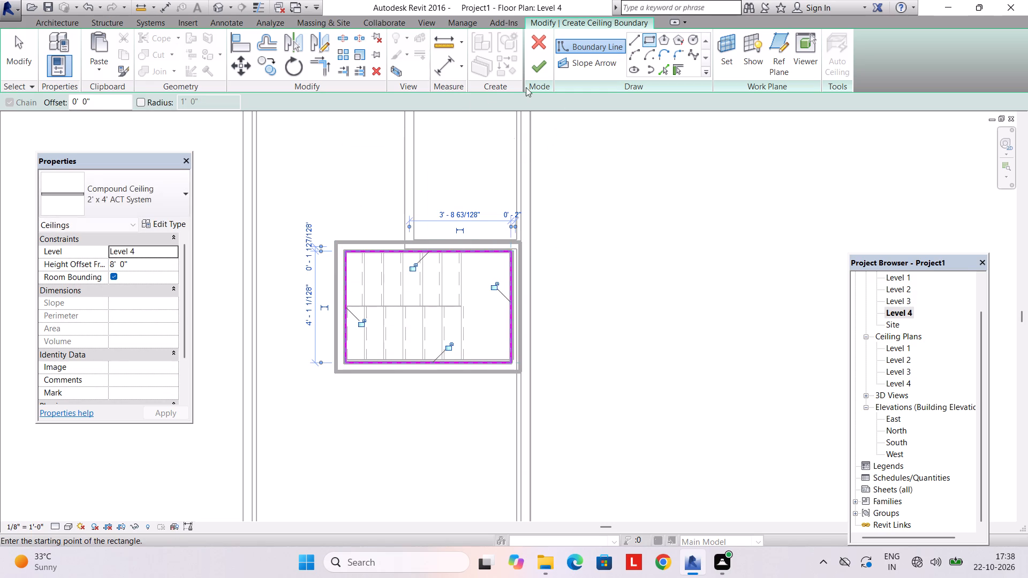
pyautogui.click(544, 66)
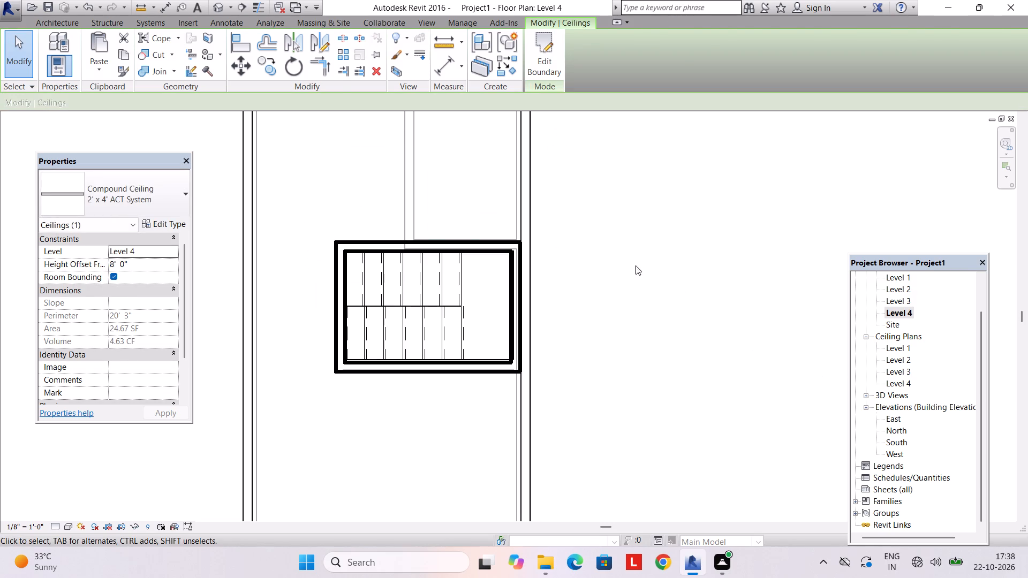
pyautogui.press('Escape')
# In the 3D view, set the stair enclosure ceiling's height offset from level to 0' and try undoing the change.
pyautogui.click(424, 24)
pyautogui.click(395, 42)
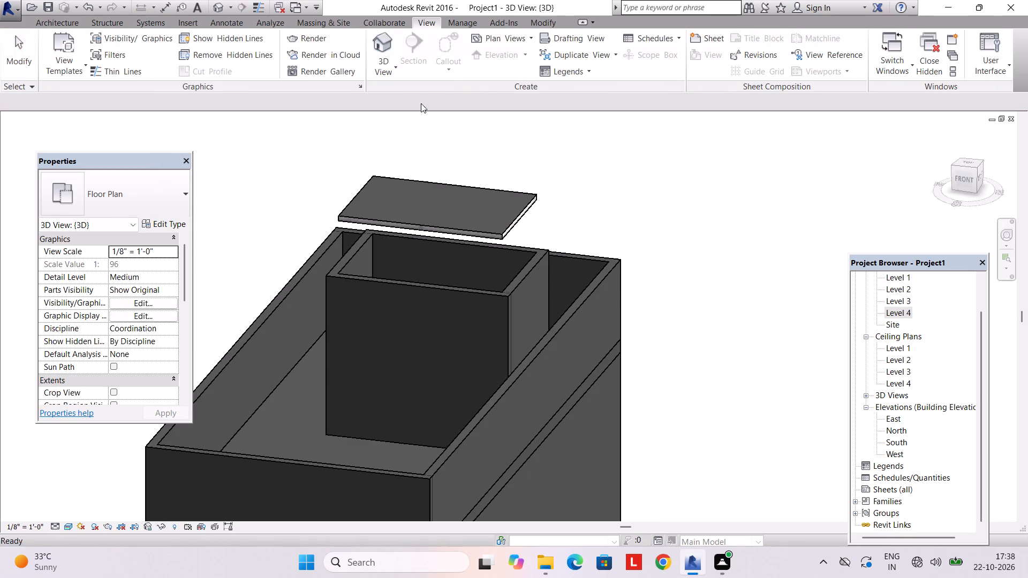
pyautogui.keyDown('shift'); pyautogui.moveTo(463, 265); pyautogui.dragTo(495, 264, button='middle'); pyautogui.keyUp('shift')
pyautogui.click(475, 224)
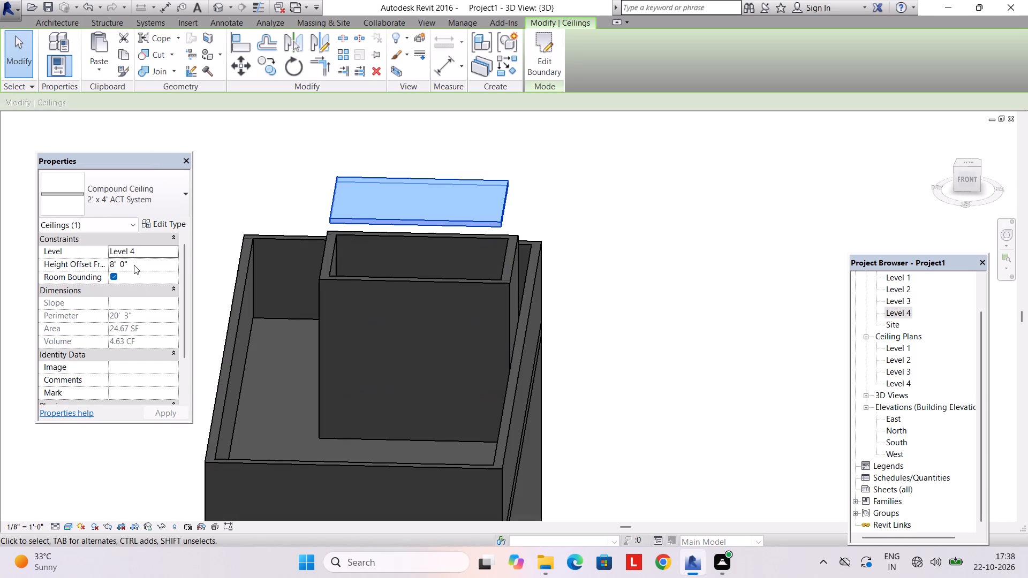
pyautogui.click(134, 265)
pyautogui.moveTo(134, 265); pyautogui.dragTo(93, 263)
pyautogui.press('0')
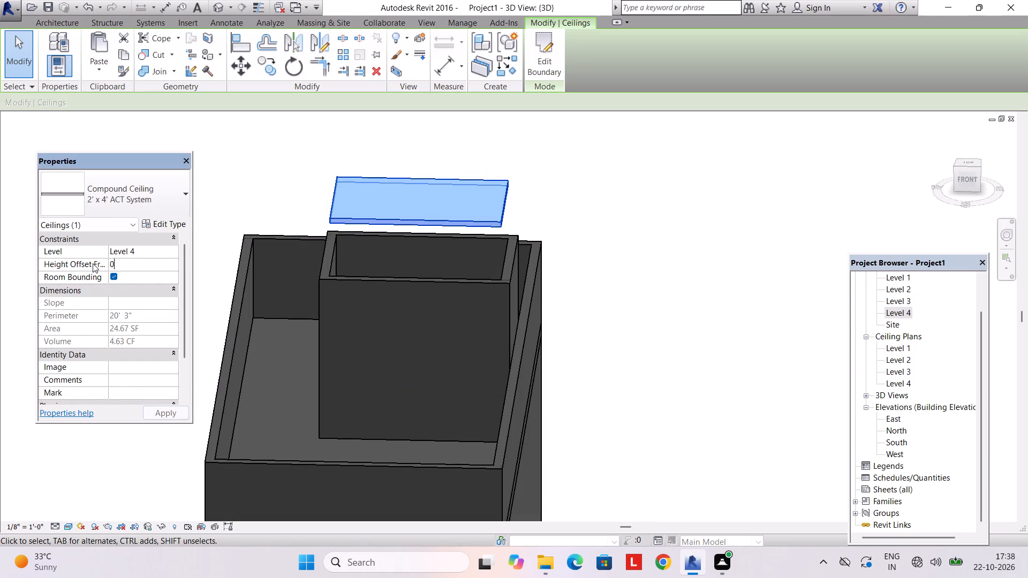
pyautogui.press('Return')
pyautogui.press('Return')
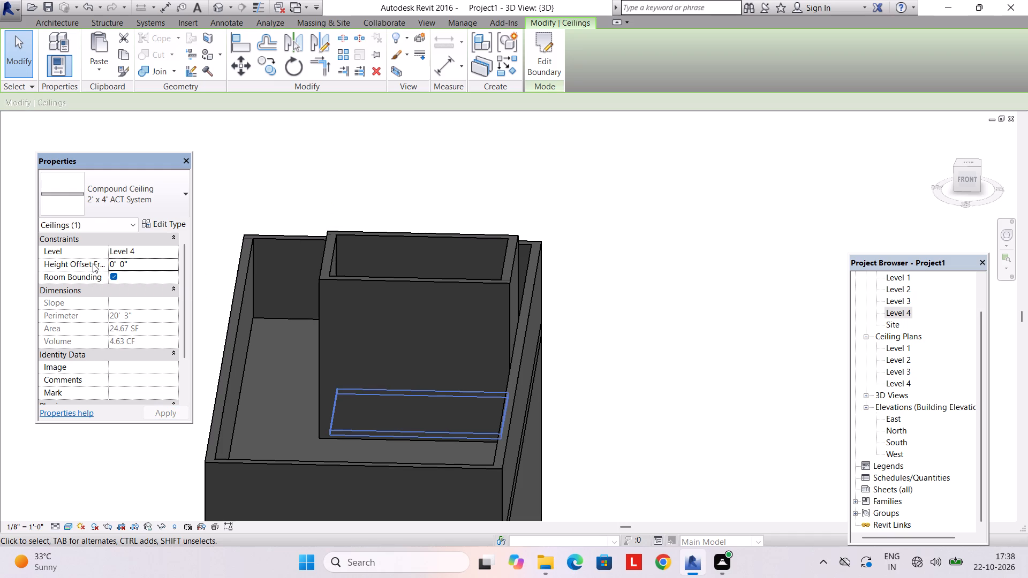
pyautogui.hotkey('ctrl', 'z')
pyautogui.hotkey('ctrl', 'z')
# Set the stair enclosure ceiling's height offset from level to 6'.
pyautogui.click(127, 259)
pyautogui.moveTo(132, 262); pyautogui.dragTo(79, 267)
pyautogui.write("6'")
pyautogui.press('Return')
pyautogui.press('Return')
# Set the stair enclosure ceiling's height offset from level to 5' 9".
pyautogui.click(133, 262)
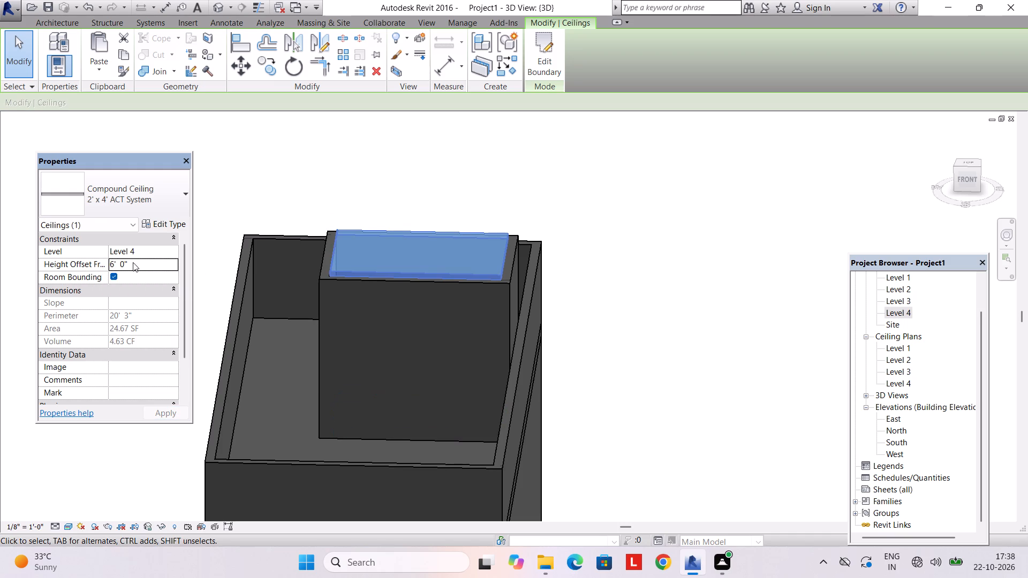
pyautogui.moveTo(133, 262); pyautogui.dragTo(71, 261)
pyautogui.write('5\'9"')
pyautogui.press('Return')
pyautogui.press('Return')
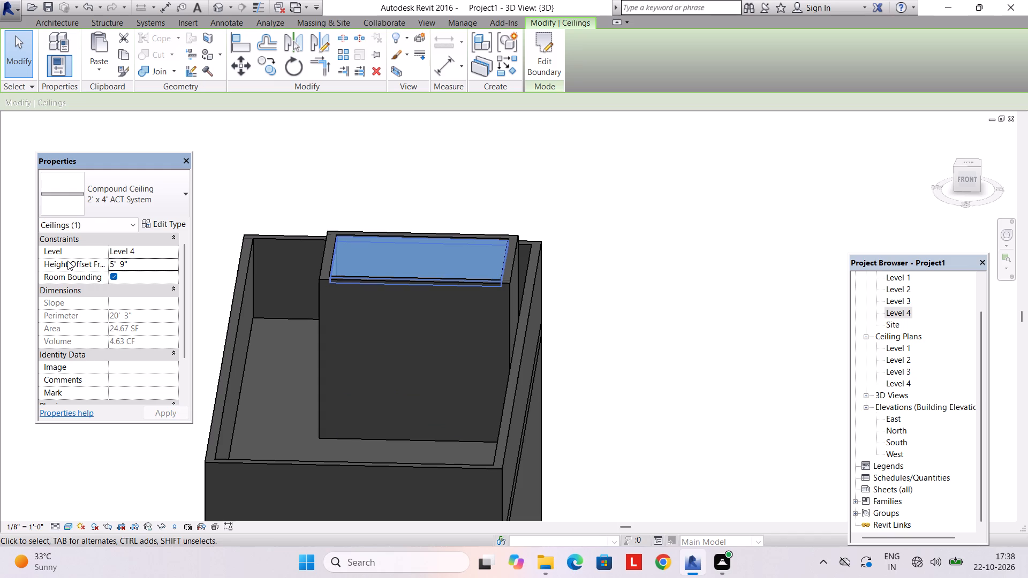
# Set the stair enclosure ceiling's height offset from level to 5' 11".
pyautogui.press('Escape')
pyautogui.press('Escape')
pyautogui.scroll(4, 400, 305)
pyautogui.keyDown('shift'); pyautogui.moveTo(404, 280); pyautogui.dragTo(528, 331, button='middle'); pyautogui.keyUp('shift')
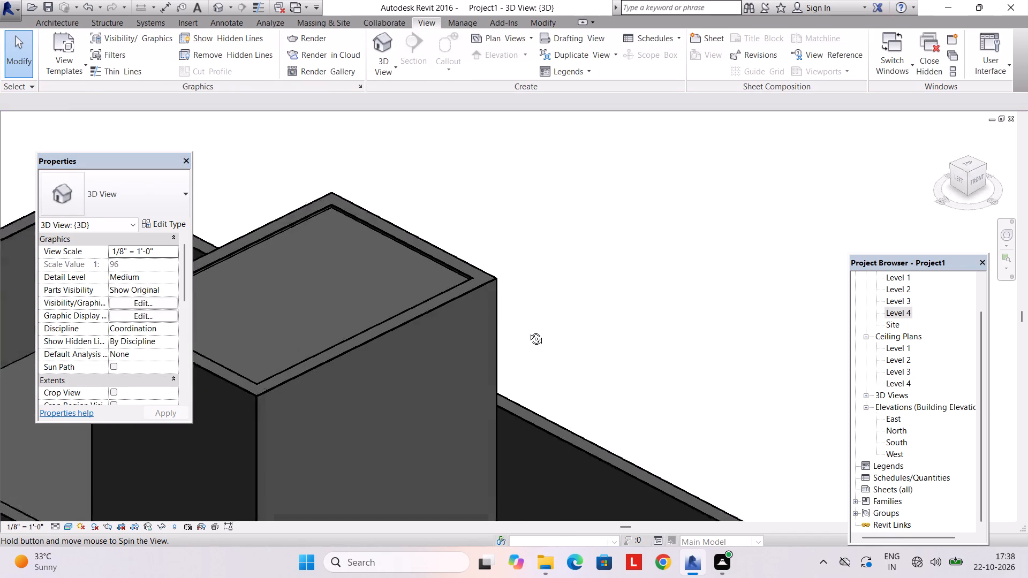
pyautogui.keyDown('shift'); pyautogui.moveTo(528, 331); pyautogui.dragTo(542, 320, button='middle'); pyautogui.keyUp('shift')
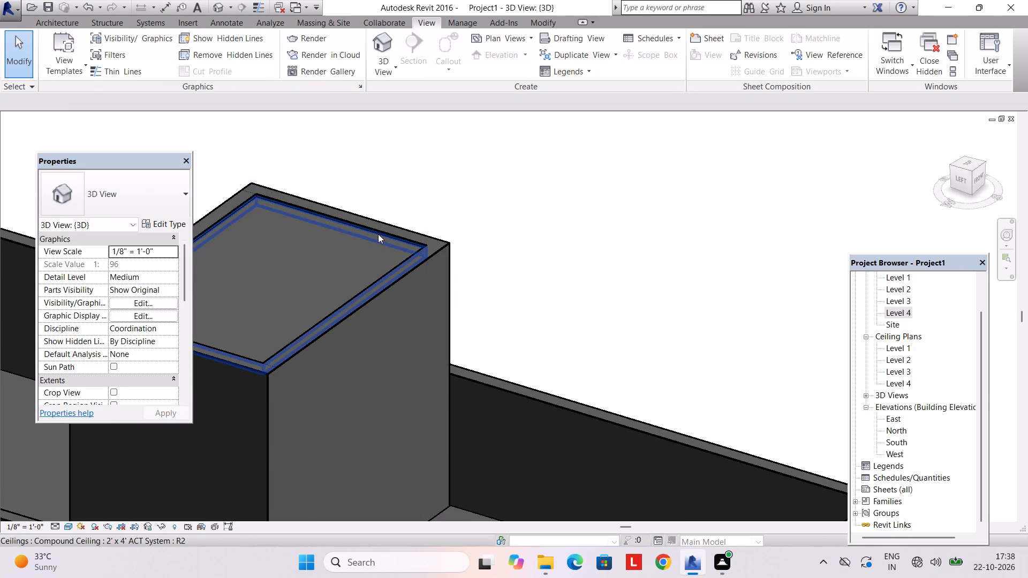
pyautogui.click(377, 235)
pyautogui.click(139, 260)
pyautogui.moveTo(139, 260); pyautogui.dragTo(56, 262)
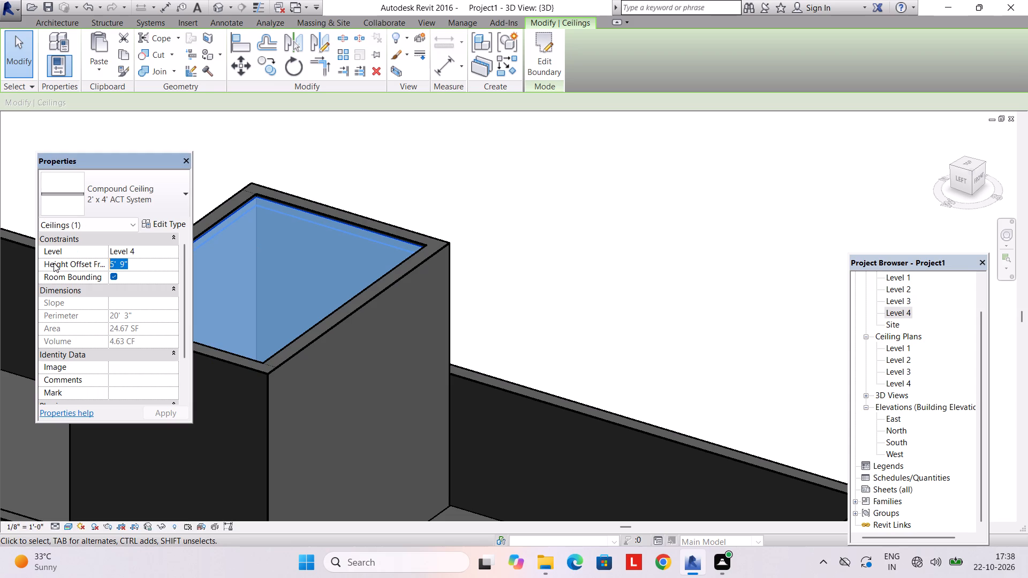
pyautogui.write('5\'11"')
pyautogui.press('Return')
pyautogui.press('Return')
pyautogui.press('Escape')
pyautogui.press('Escape')
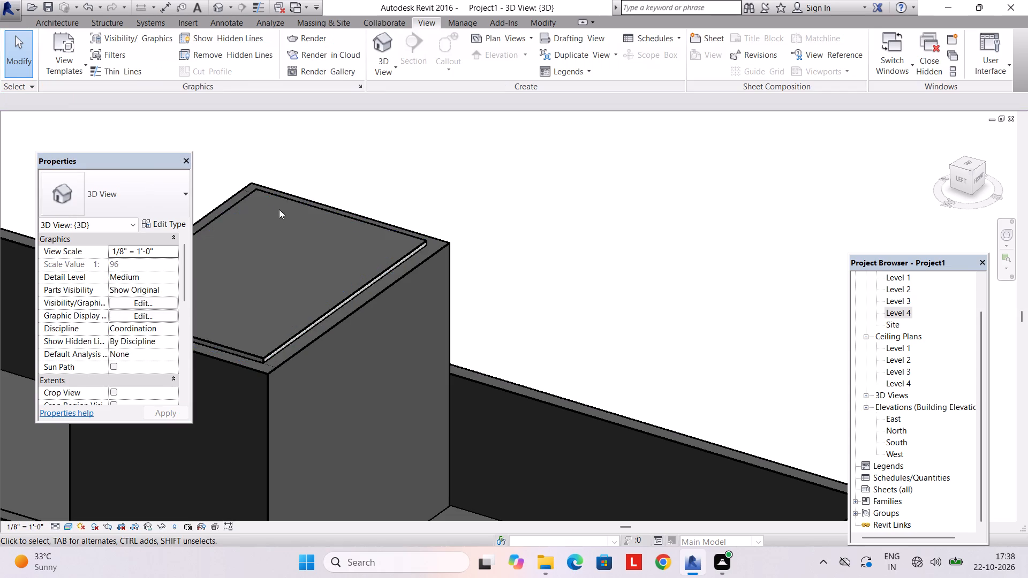
# In the Level 4 floor plan, start a door and duplicate the Single-Flush 2.5' type as a new type named 2'.
pyautogui.scroll(-7, 298, 198)
pyautogui.moveTo(325, 256); pyautogui.dragTo(395, 268, button='middle')
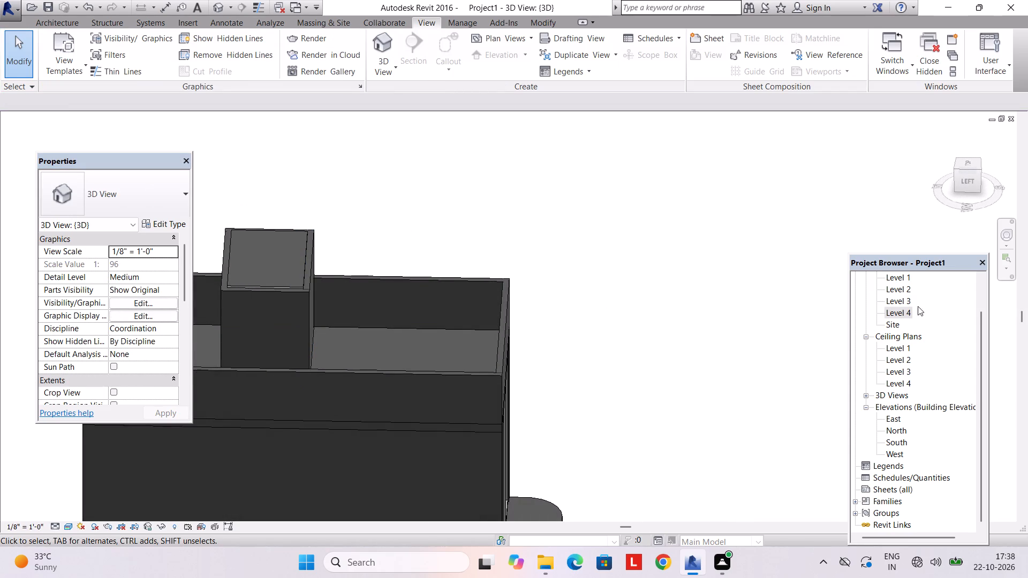
pyautogui.scroll(3, 891, 299)
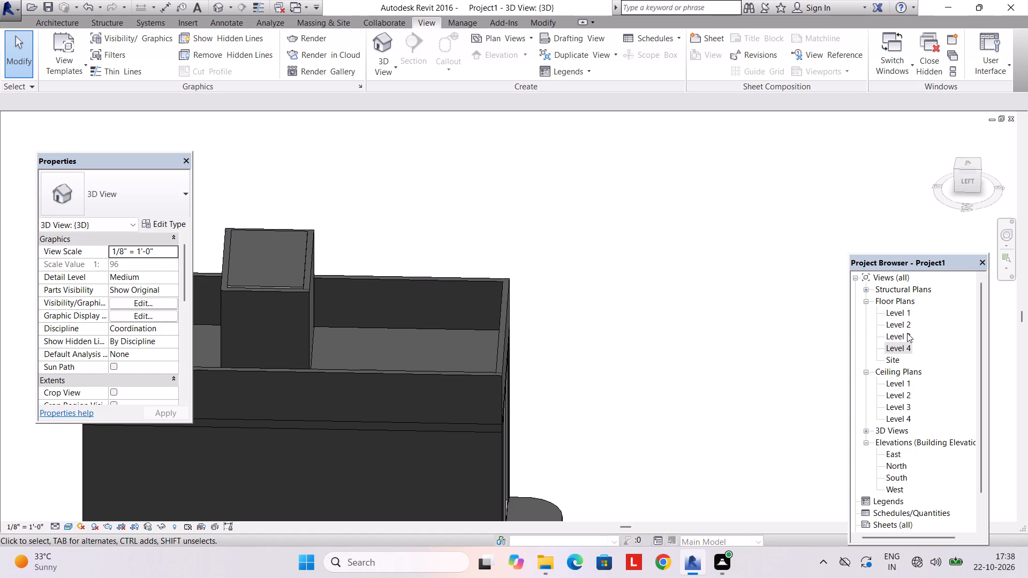
pyautogui.doubleClick(901, 347)
pyautogui.scroll(-6, 693, 288)
pyautogui.moveTo(436, 301); pyautogui.dragTo(465, 333, button='middle')
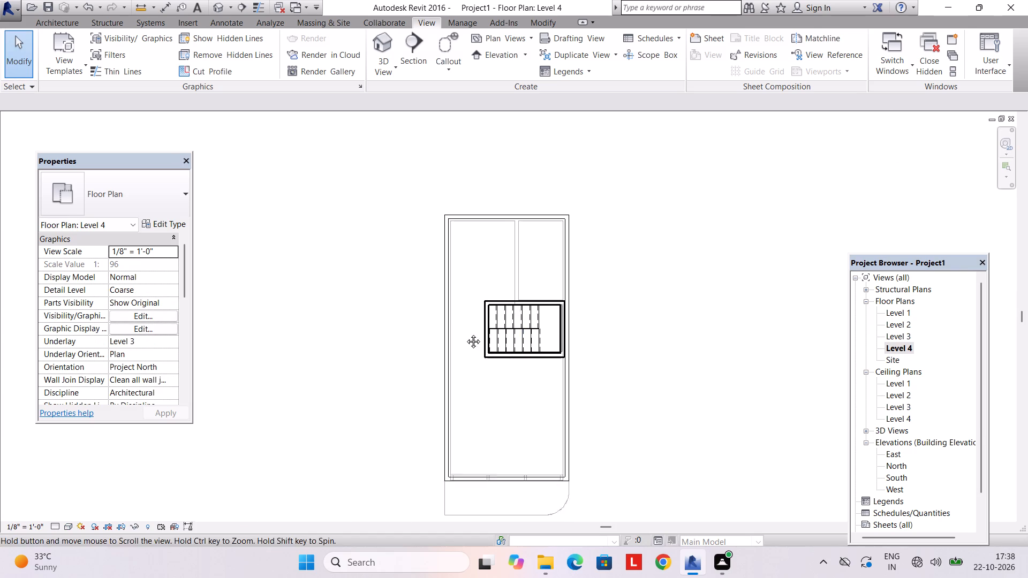
pyautogui.moveTo(465, 333); pyautogui.dragTo(466, 332, button='middle')
pyautogui.click(64, 28)
pyautogui.click(80, 59)
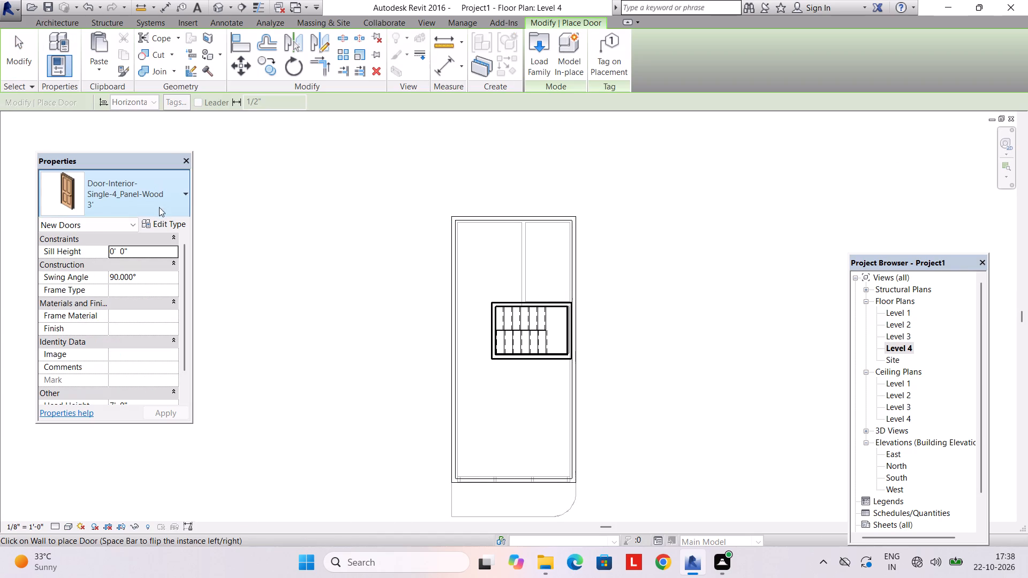
pyautogui.scroll(8, 442, 333)
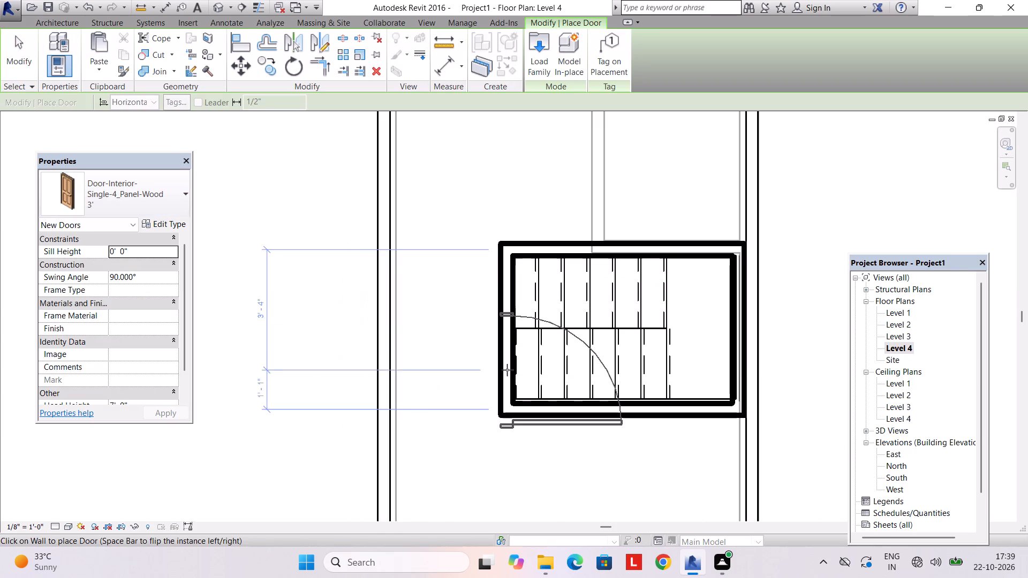
pyautogui.click(173, 227)
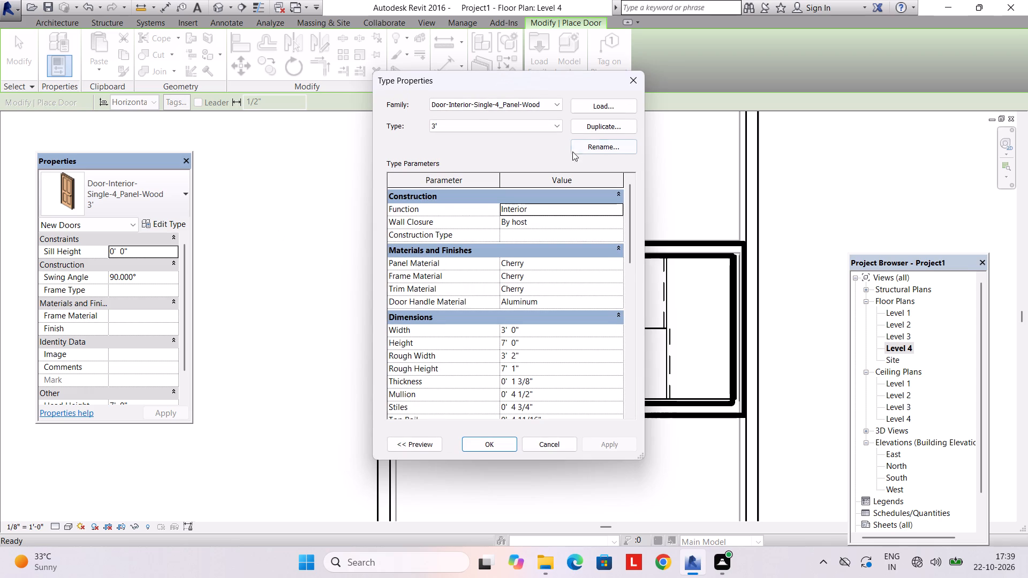
pyautogui.click(631, 87)
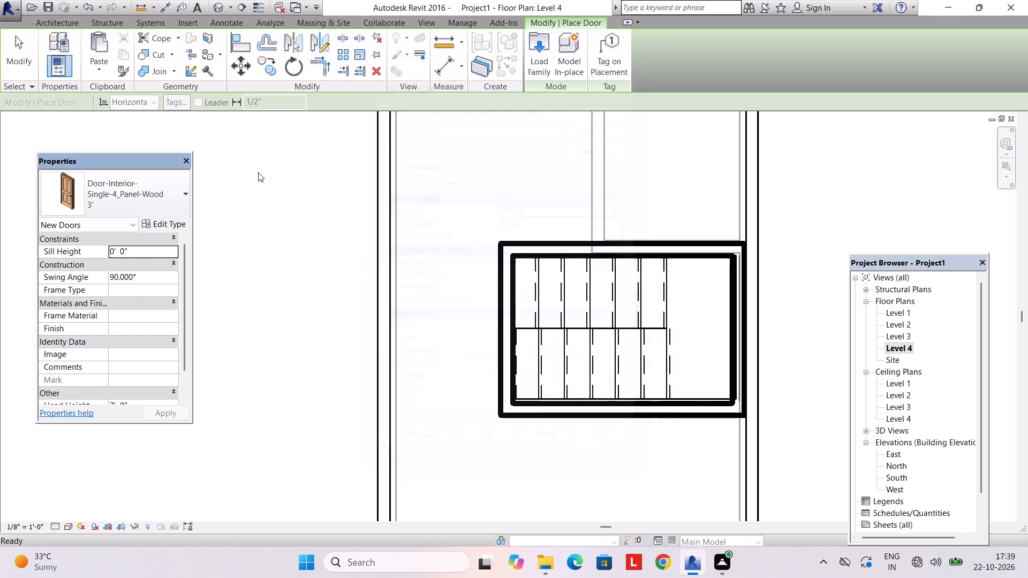
pyautogui.click(146, 211)
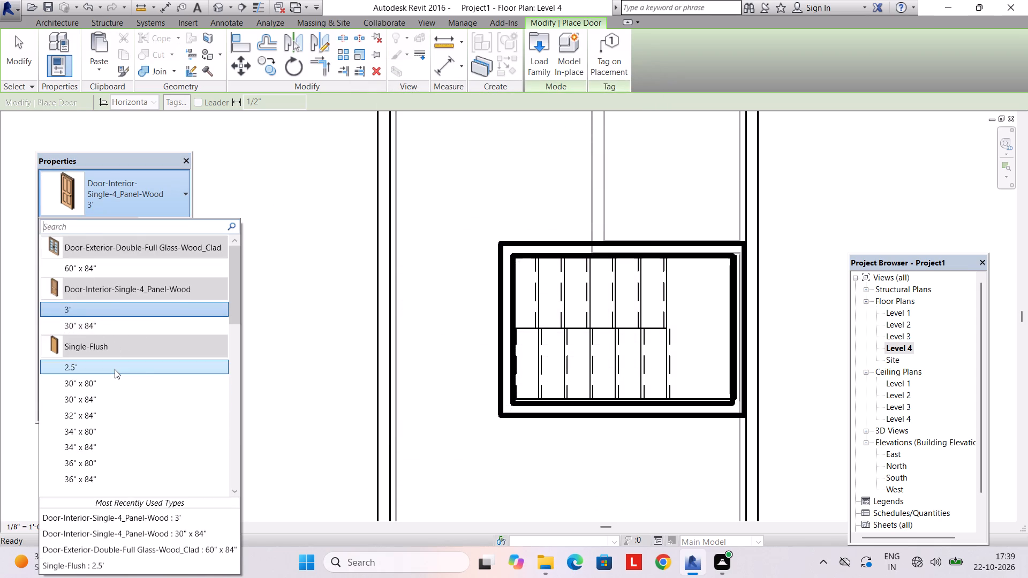
pyautogui.click(115, 369)
pyautogui.scroll(4, 481, 375)
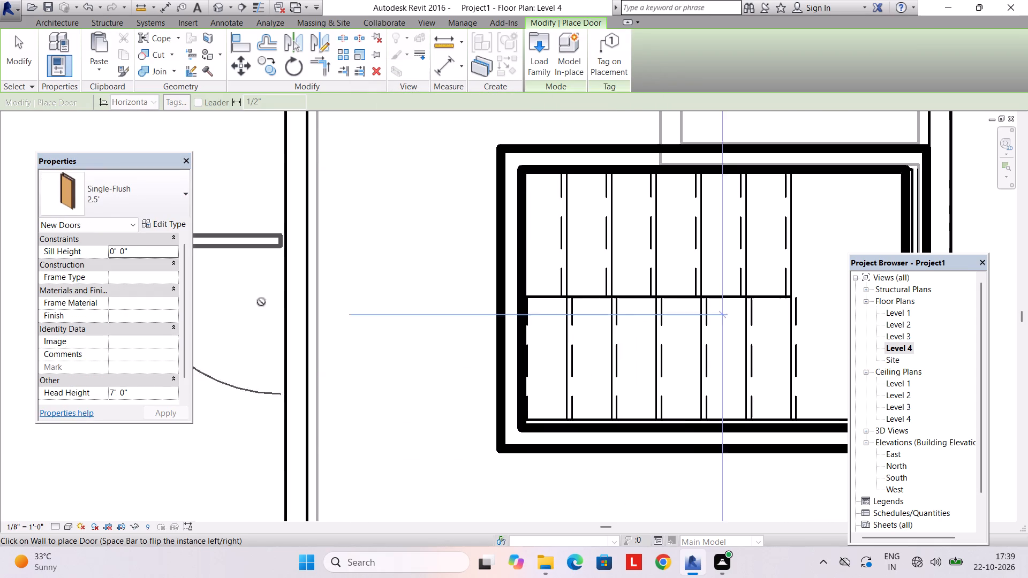
pyautogui.click(158, 219)
pyautogui.click(622, 125)
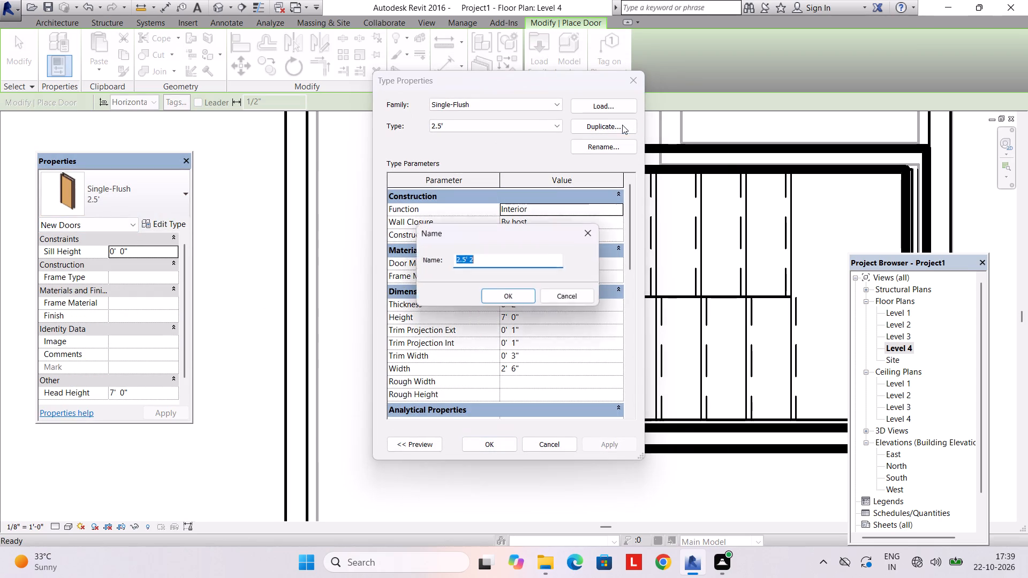
pyautogui.write("2'")
pyautogui.press('Return')
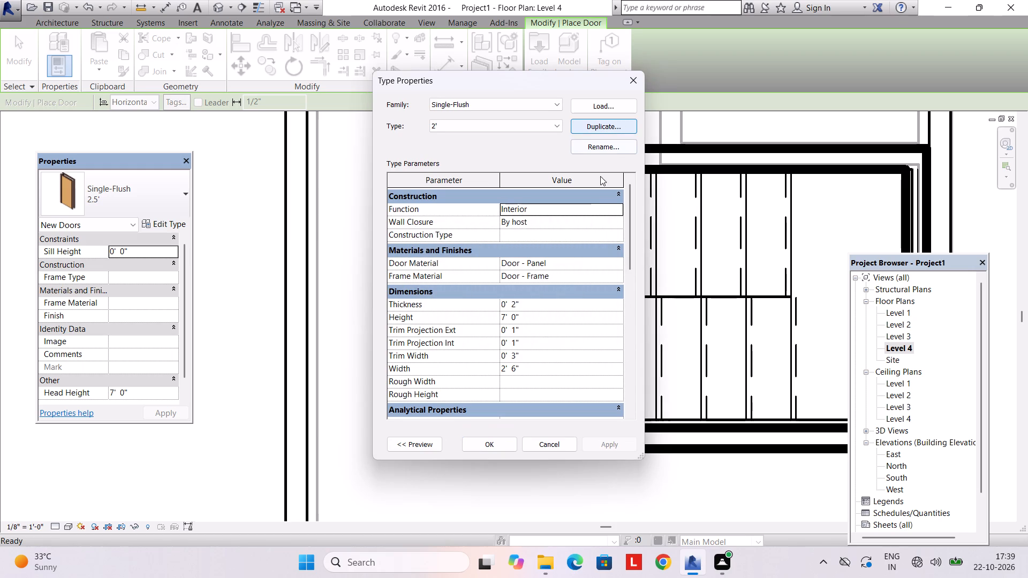
# Set the new 2' door type's height to 6' and its width to 2'.
pyautogui.click(561, 305)
pyautogui.click(536, 320)
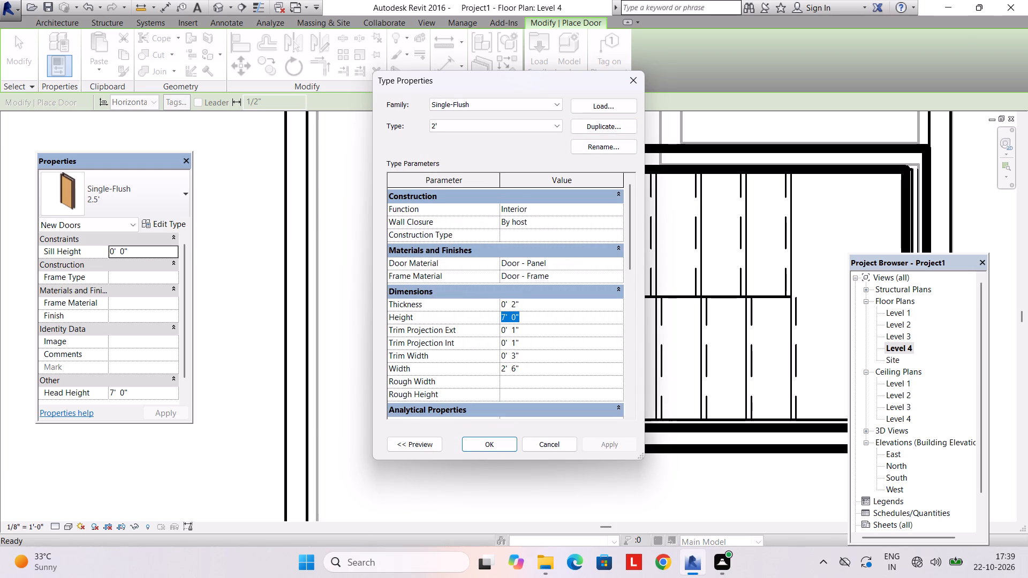
pyautogui.write("6'")
pyautogui.press('Return')
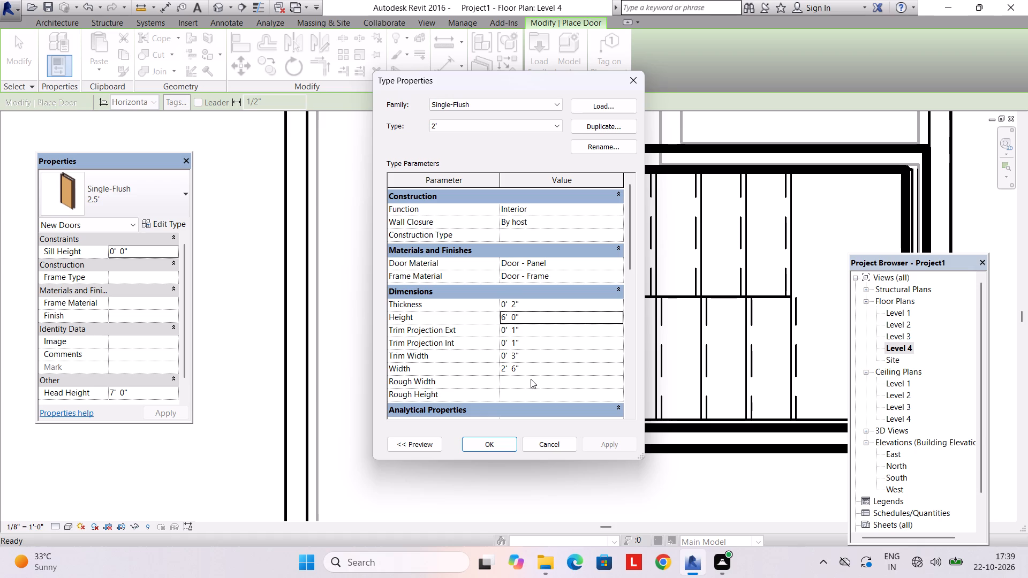
pyautogui.click(531, 356)
pyautogui.click(531, 363)
pyautogui.write("2'")
pyautogui.press('Return')
pyautogui.click(506, 440)
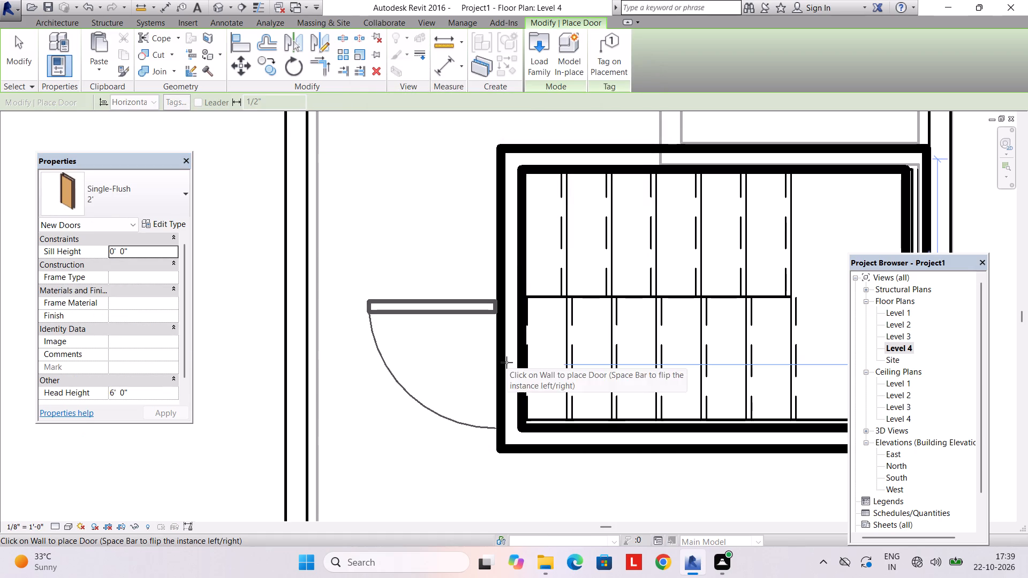
# Place the 2' Single-Flush door near the south end of the stair enclosure's west wall, swinging outward with its hinge on the north side.
pyautogui.press('space')
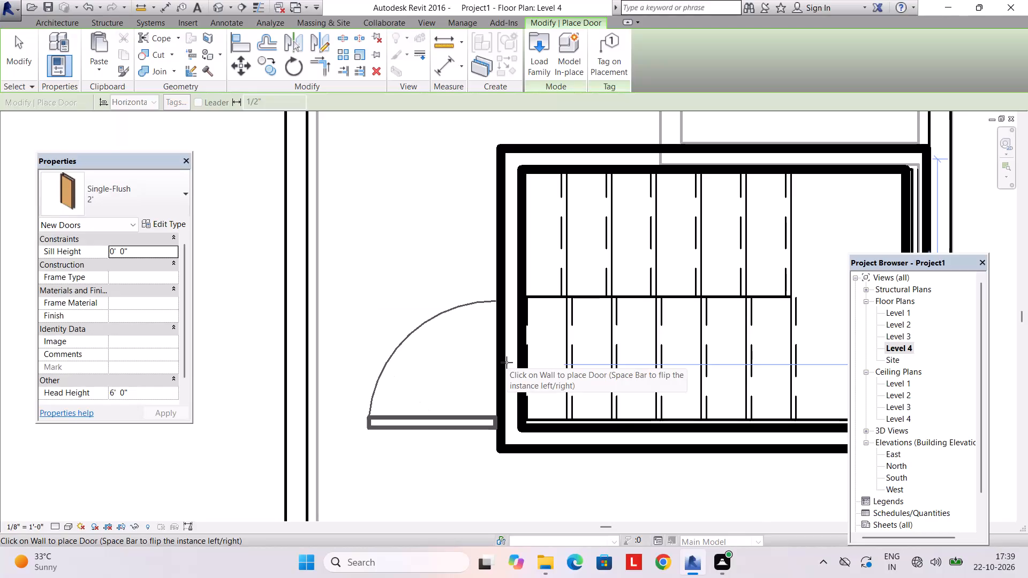
pyautogui.press('space')
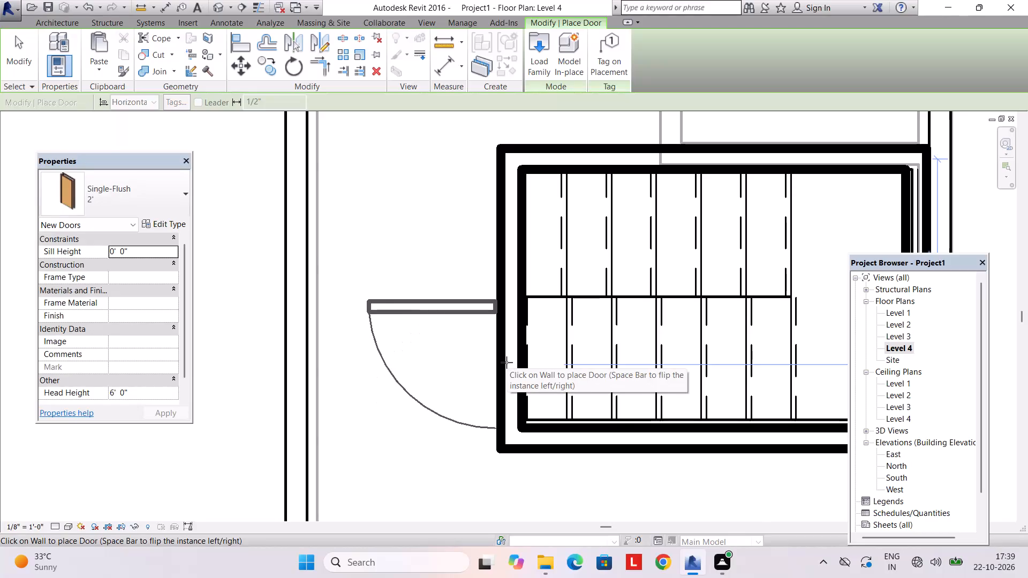
pyautogui.click(507, 362)
pyautogui.press('Escape')
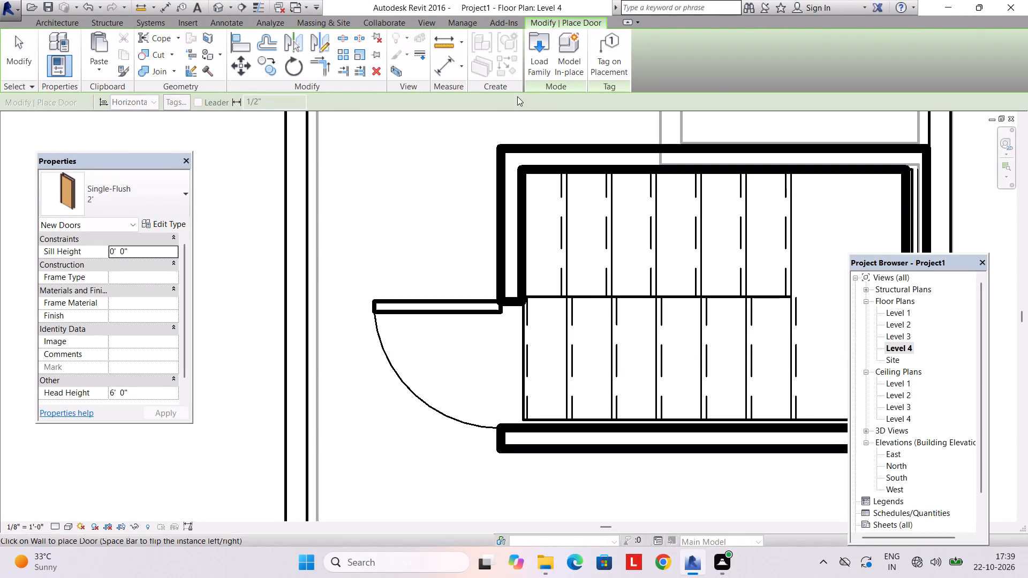
pyautogui.press('Escape')
# In the 3D view, temporarily hide the stair enclosure door and examine its opening against the stairs.
pyautogui.click(428, 26)
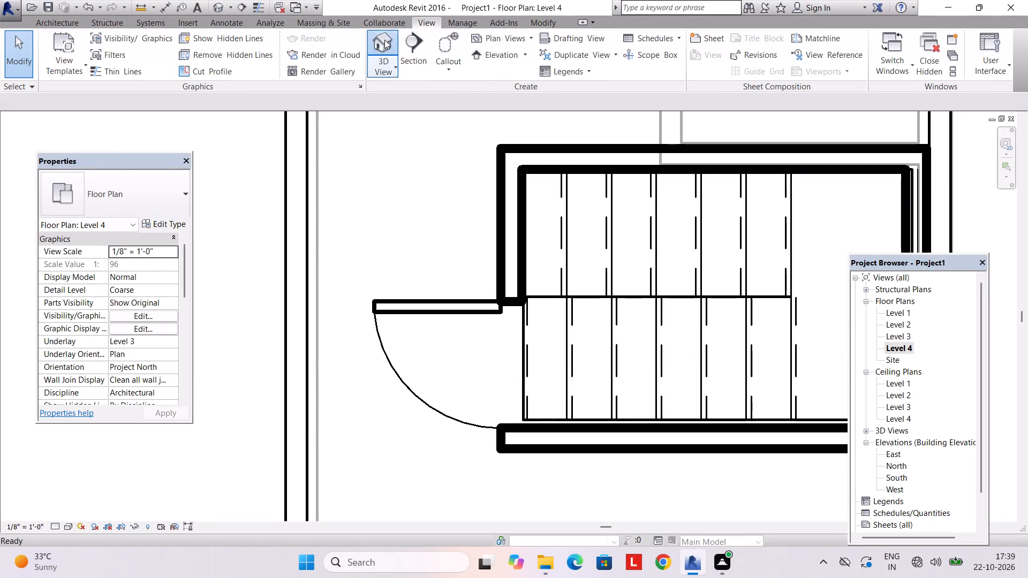
pyautogui.click(384, 40)
pyautogui.keyDown('shift'); pyautogui.moveTo(418, 297); pyautogui.dragTo(227, 375, button='middle'); pyautogui.keyUp('shift')
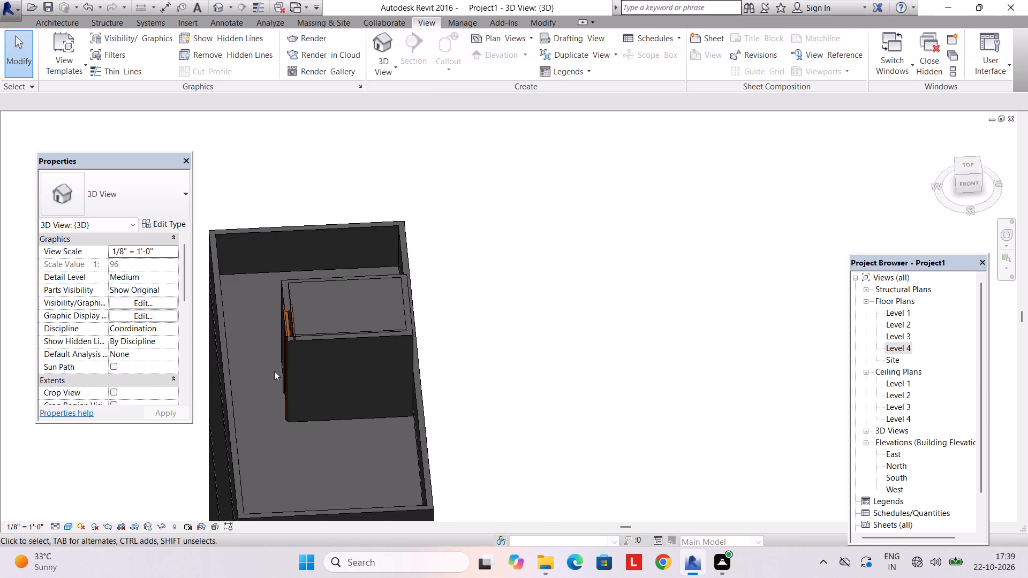
pyautogui.scroll(2, 275, 367)
pyautogui.moveTo(278, 351); pyautogui.dragTo(338, 402, button='middle')
pyautogui.moveTo(306, 401); pyautogui.dragTo(423, 315, button='middle')
pyautogui.scroll(3, 397, 333)
pyautogui.keyDown('shift'); pyautogui.moveTo(397, 333); pyautogui.dragTo(427, 334, button='middle'); pyautogui.keyUp('shift')
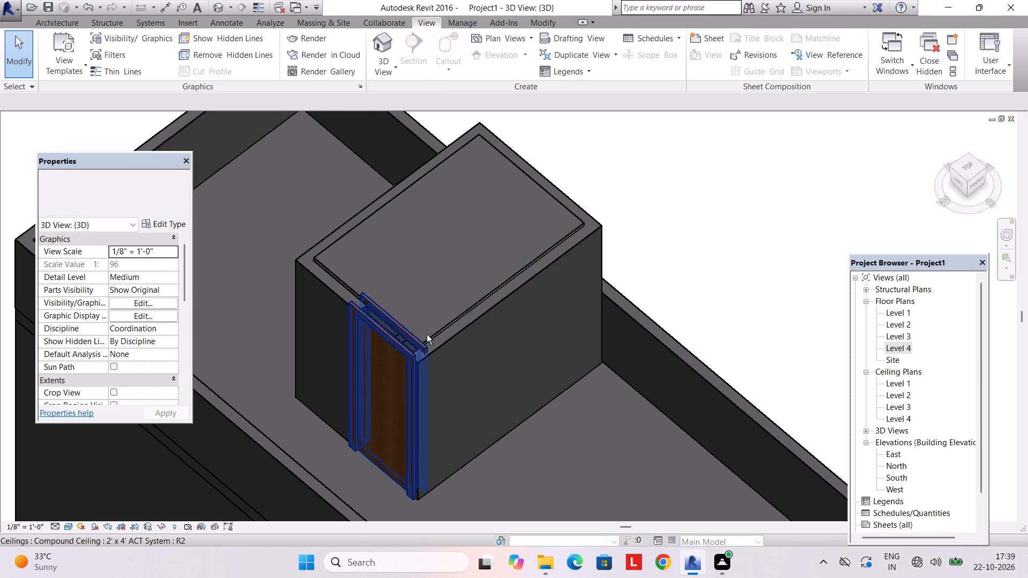
pyautogui.click(377, 331)
pyautogui.click(164, 523)
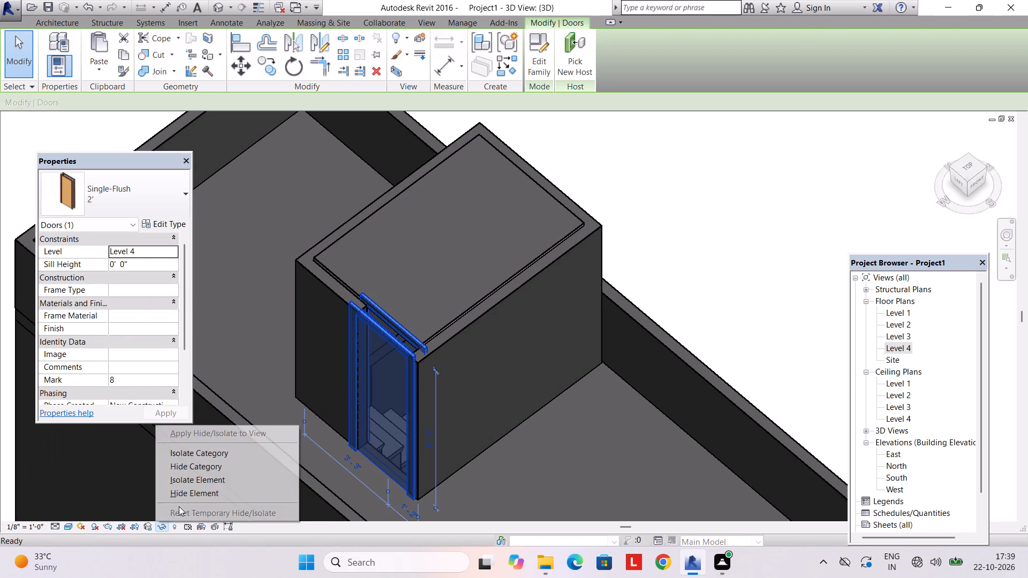
pyautogui.click(184, 496)
pyautogui.moveTo(318, 441); pyautogui.dragTo(400, 402, button='middle')
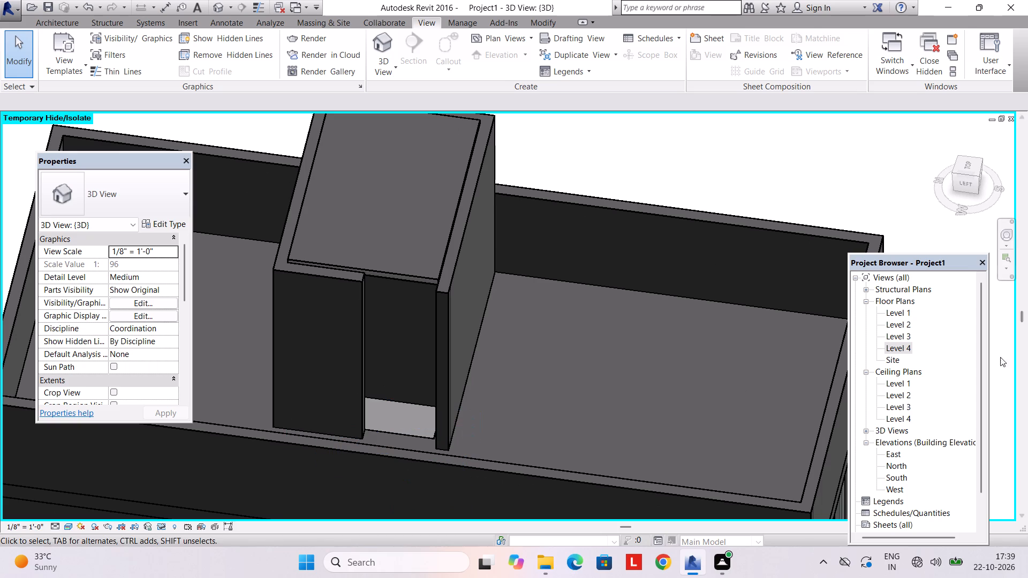
# In the Level 4 floor plan, nudge the enclosure door north along the west wall up to the wall's north corner.
pyautogui.doubleClick(909, 351)
pyautogui.scroll(-2, 528, 392)
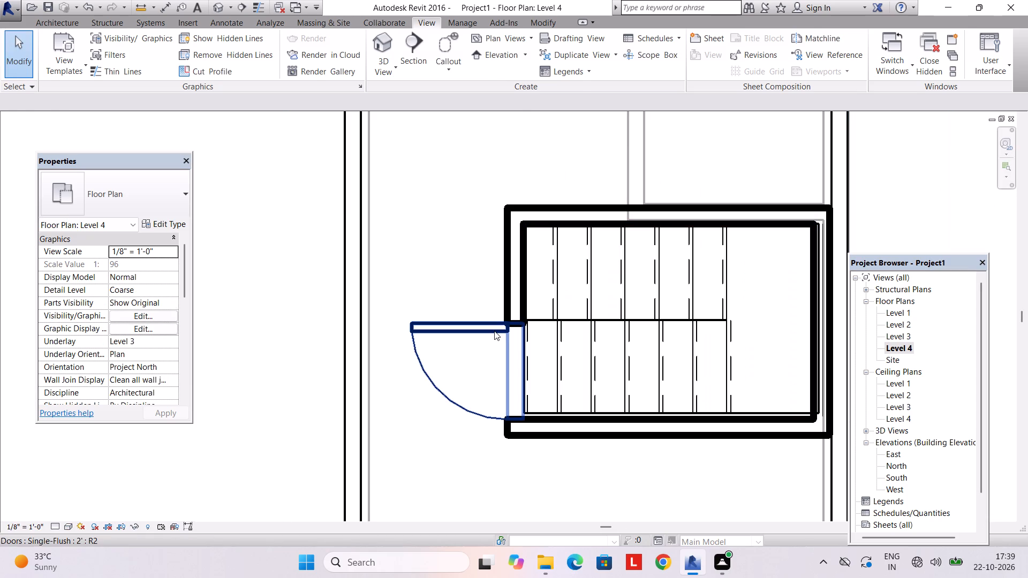
pyautogui.click(494, 331)
pyautogui.press('Up')
pyautogui.press('Up')
pyautogui.press('Up')
pyautogui.press('Up')
pyautogui.press('Up')
pyautogui.press('Up')
pyautogui.press('Up')
pyautogui.press('Up')
pyautogui.press('Up')
pyautogui.press('Up')
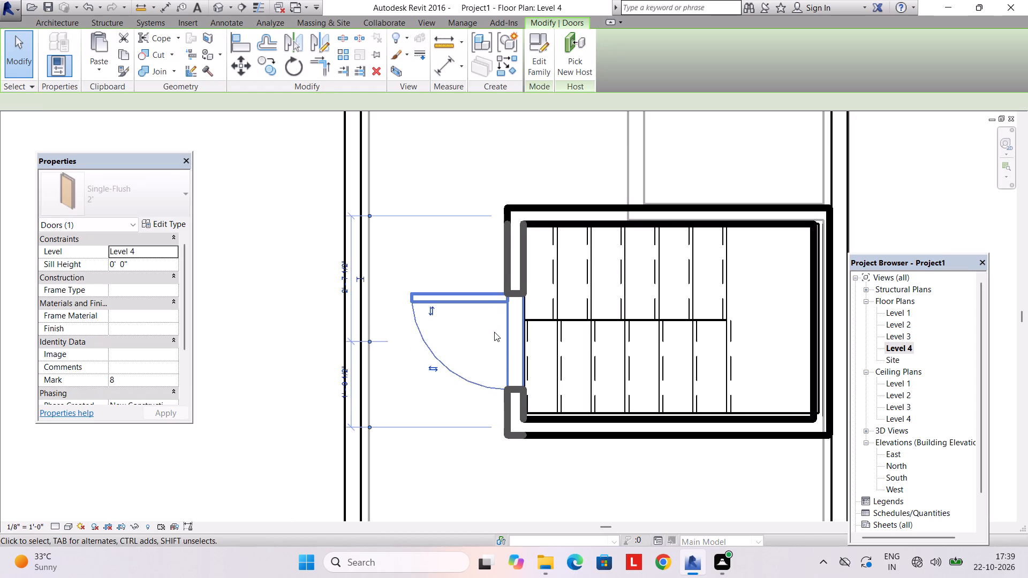
pyautogui.press('Up')
pyautogui.press('Up')
pyautogui.press('Up')
pyautogui.press('Up')
pyautogui.press('Up')
pyautogui.press('Up')
pyautogui.press('Up')
pyautogui.press('Up')
pyautogui.press('Up')
pyautogui.press('Up')
pyautogui.press('Up')
pyautogui.press('Up')
pyautogui.press('Up')
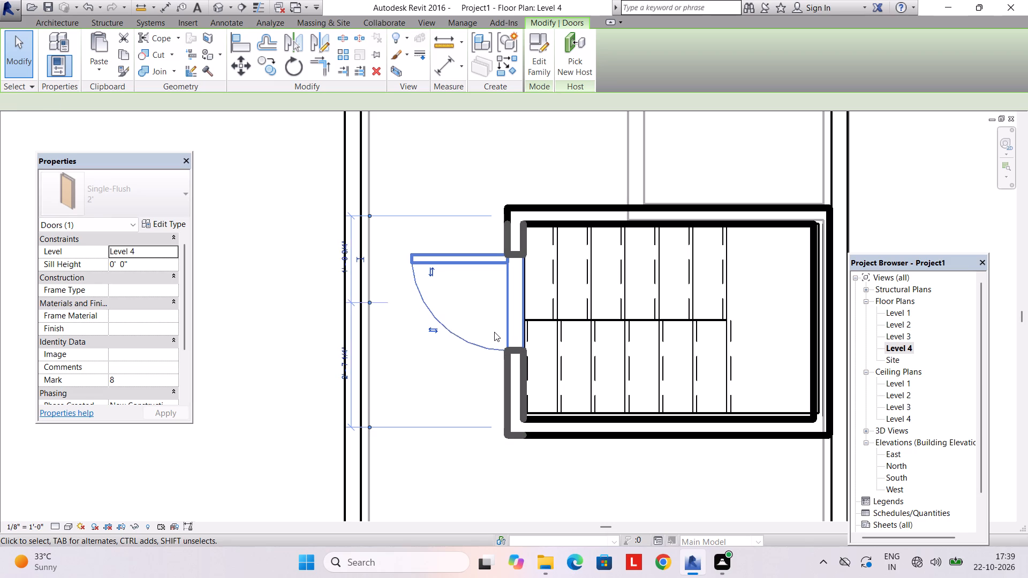
pyautogui.press('Up')
pyautogui.press('Up')
pyautogui.press('Up')
pyautogui.press('Up')
pyautogui.press('Up')
pyautogui.press('Up')
pyautogui.press('Up')
pyautogui.press('Up')
pyautogui.press('Up')
pyautogui.press('Up')
pyautogui.press('Up')
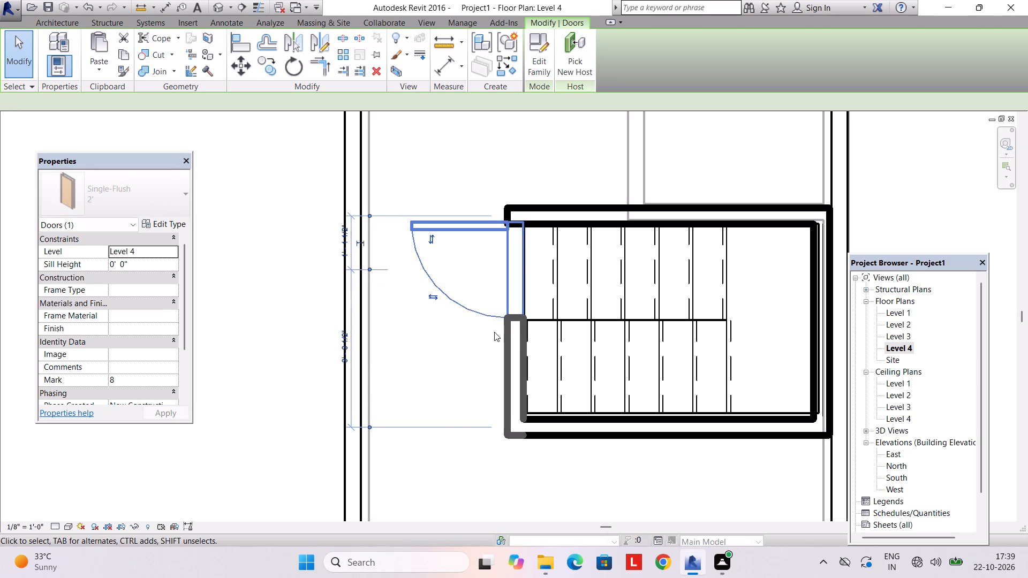
pyautogui.press('Up')
pyautogui.press('Up')
pyautogui.press('Escape')
# Nudge the enclosure door slightly back south so its north edge clears the corner, near the north wall's inner face.
pyautogui.scroll(2, 494, 298)
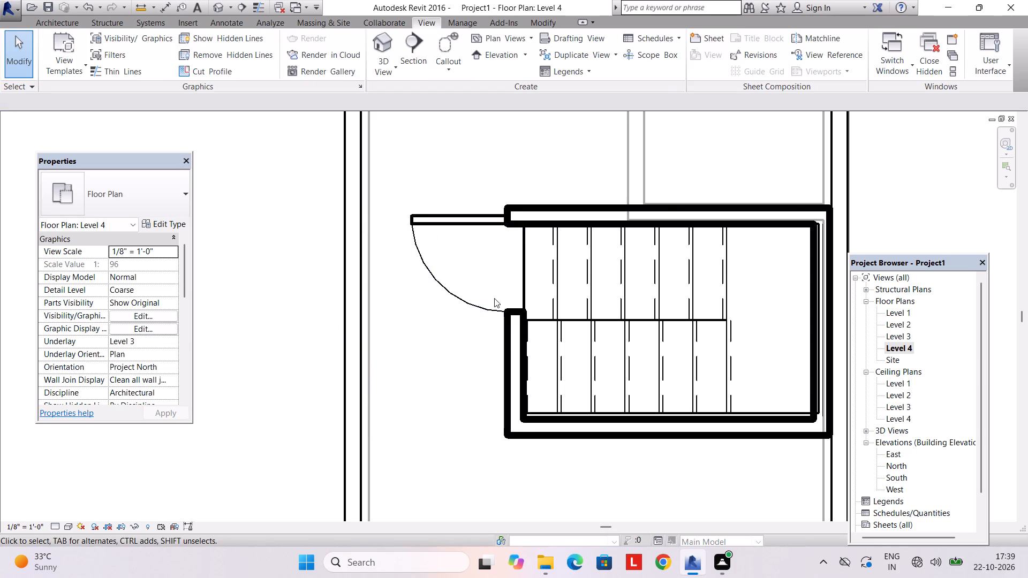
pyautogui.click(496, 199)
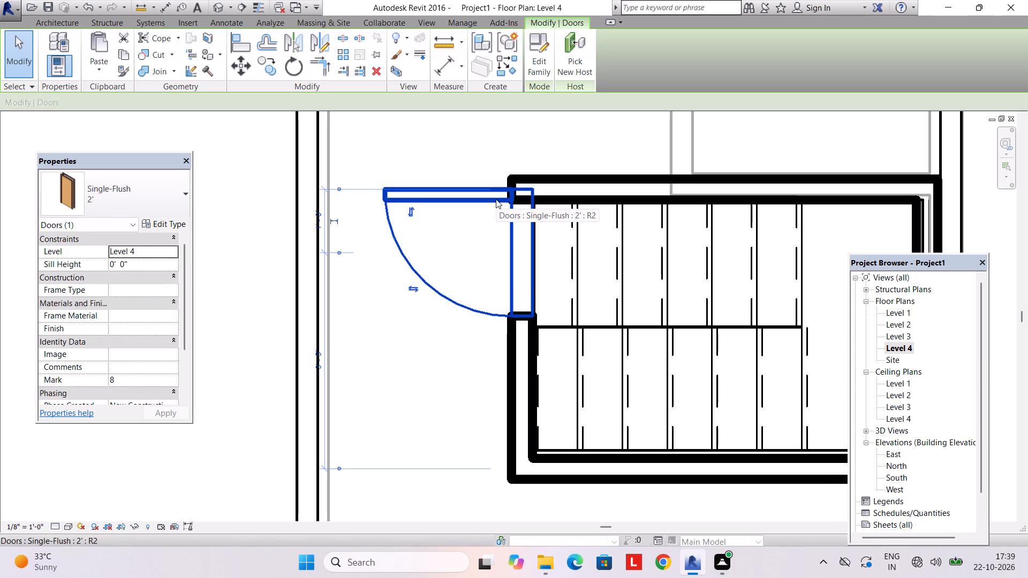
pyautogui.press('Down')
pyautogui.press('Down')
pyautogui.press('Down')
pyautogui.press('Down')
pyautogui.press('Down')
pyautogui.press('Down')
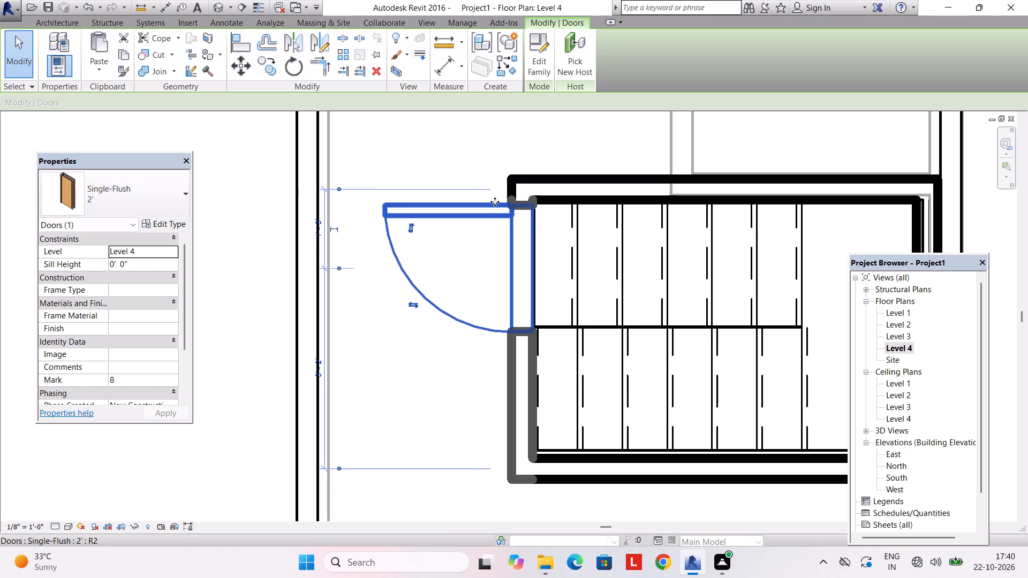
pyautogui.press('Escape')
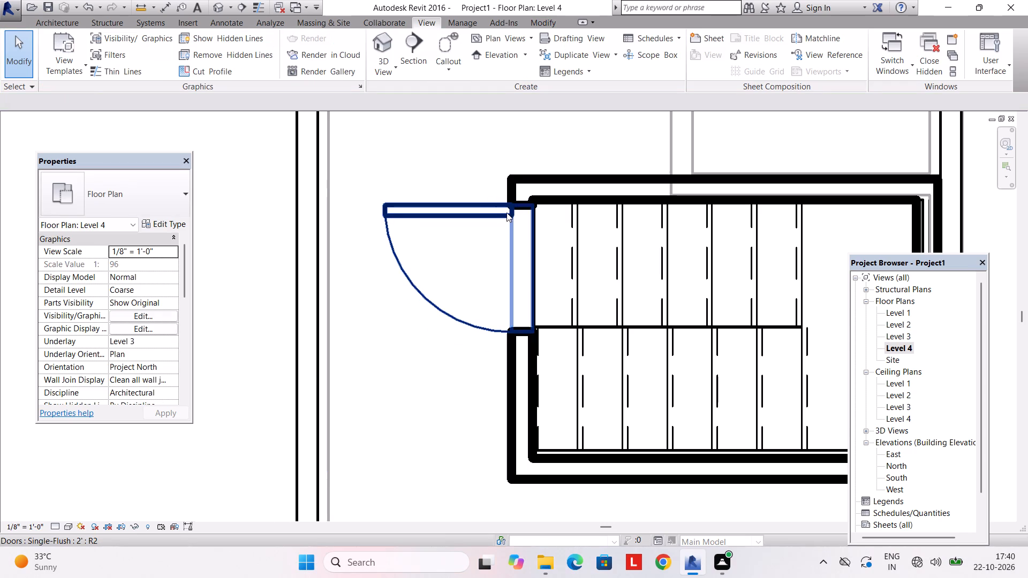
pyautogui.scroll(2, 507, 212)
pyautogui.scroll(-7, 509, 208)
pyautogui.moveTo(508, 227); pyautogui.dragTo(526, 265, button='middle')
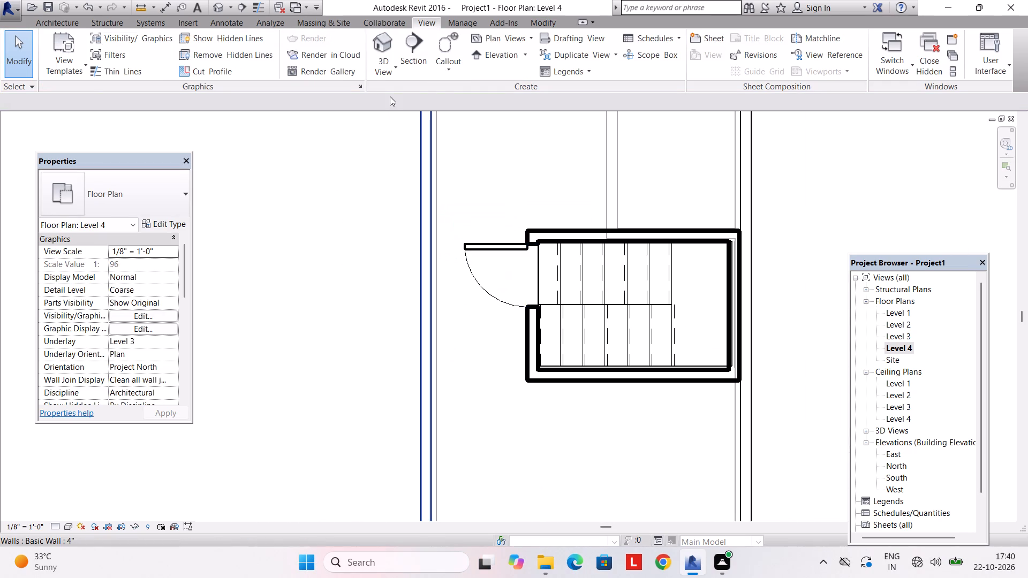
# In the 3D view, reset the temporary hide to bring back the stair enclosure door.
pyautogui.click(389, 71)
pyautogui.click(397, 92)
pyautogui.scroll(-3, 463, 225)
pyautogui.keyDown('shift'); pyautogui.moveTo(461, 239); pyautogui.dragTo(462, 239, button='middle'); pyautogui.keyUp('shift')
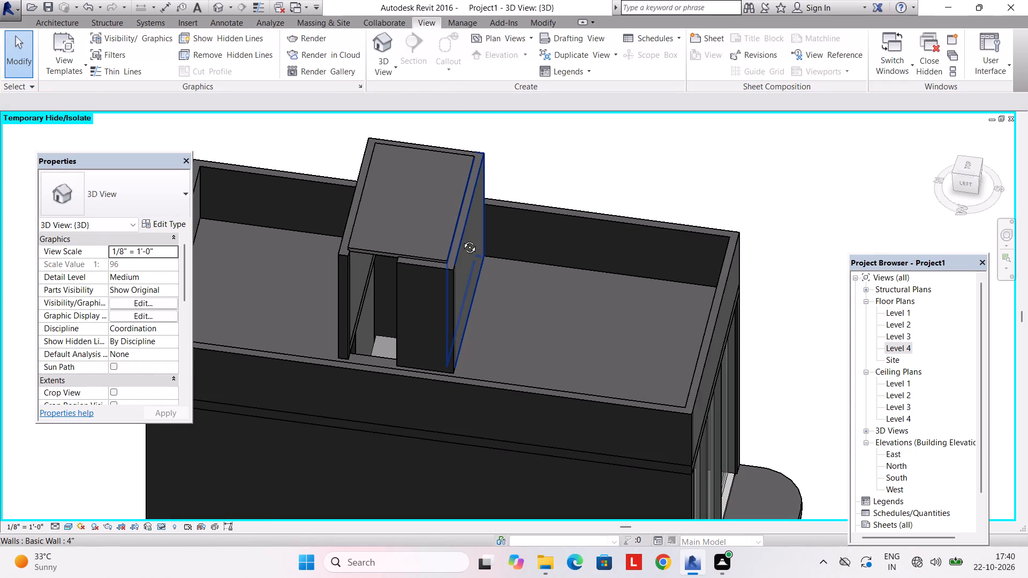
pyautogui.keyDown('shift'); pyautogui.moveTo(462, 239); pyautogui.dragTo(512, 231, button='middle'); pyautogui.keyUp('shift')
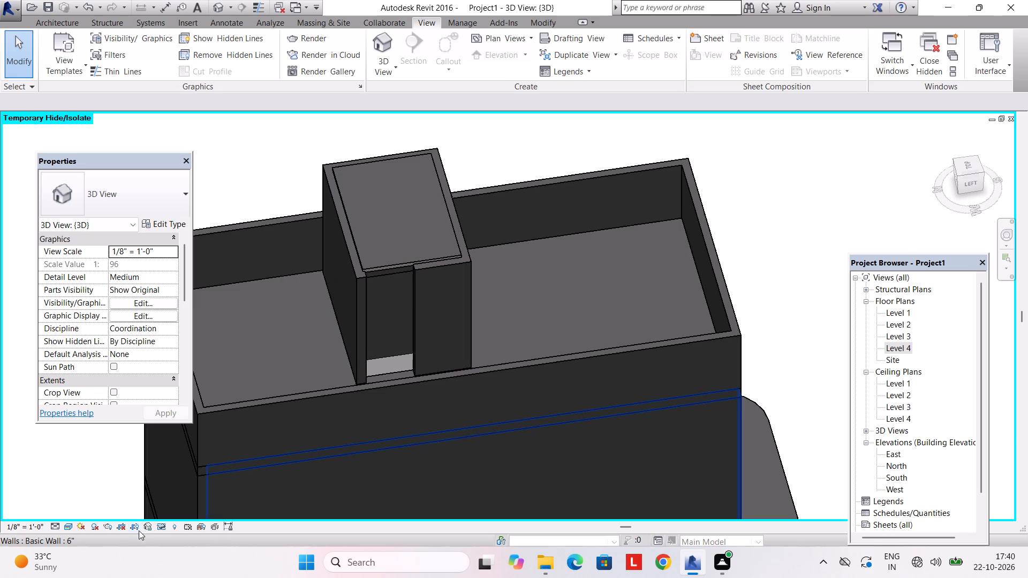
pyautogui.click(158, 524)
pyautogui.click(181, 508)
# Set the height of the enclosure door's 2' Single-Flush type to 5'11".
pyautogui.scroll(-2, 401, 329)
pyautogui.keyDown('shift'); pyautogui.moveTo(404, 329); pyautogui.dragTo(395, 325, button='middle'); pyautogui.keyUp('shift')
pyautogui.click(388, 280)
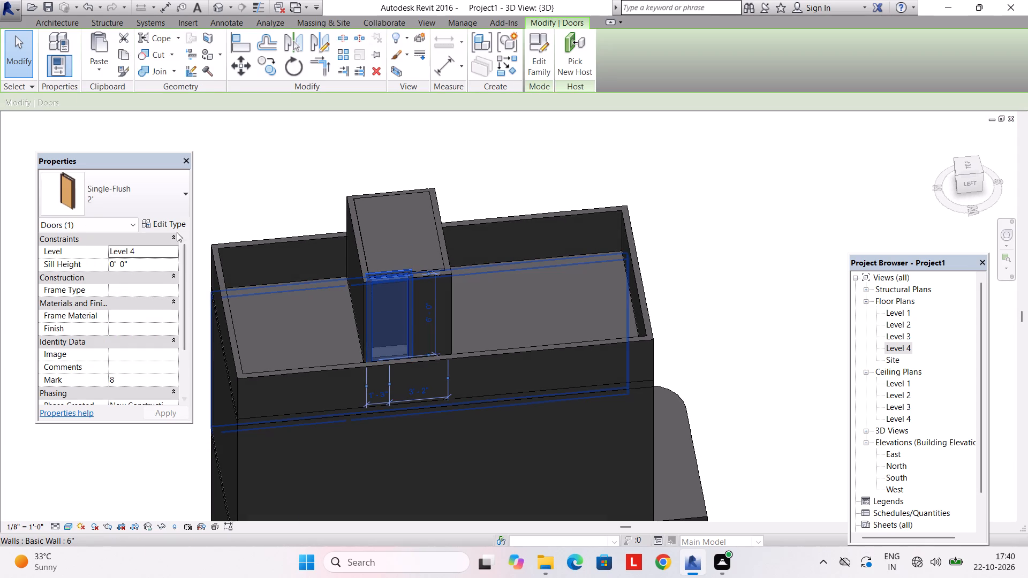
pyautogui.click(176, 225)
pyautogui.click(527, 318)
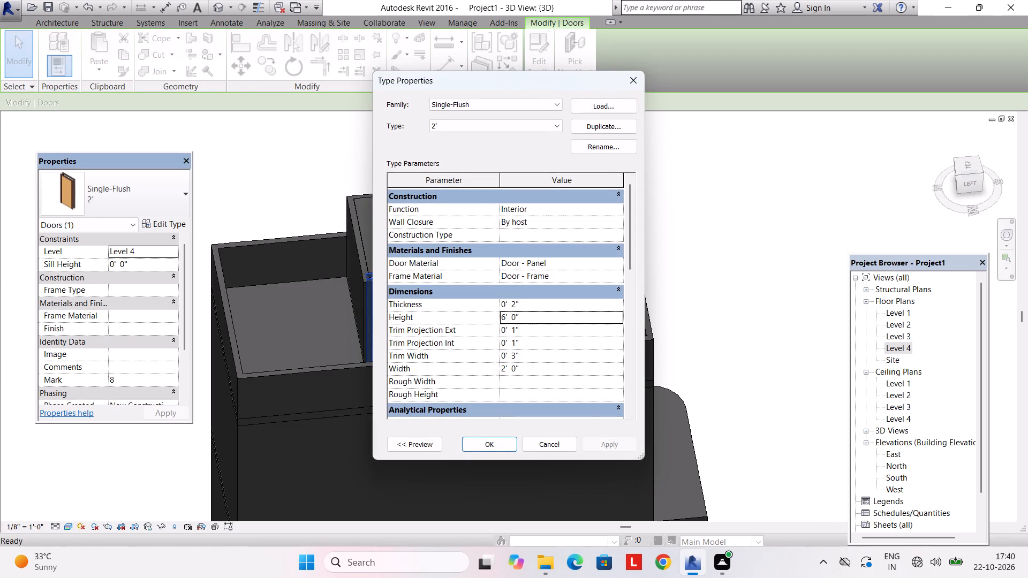
pyautogui.press('5')
pyautogui.write('\'11"')
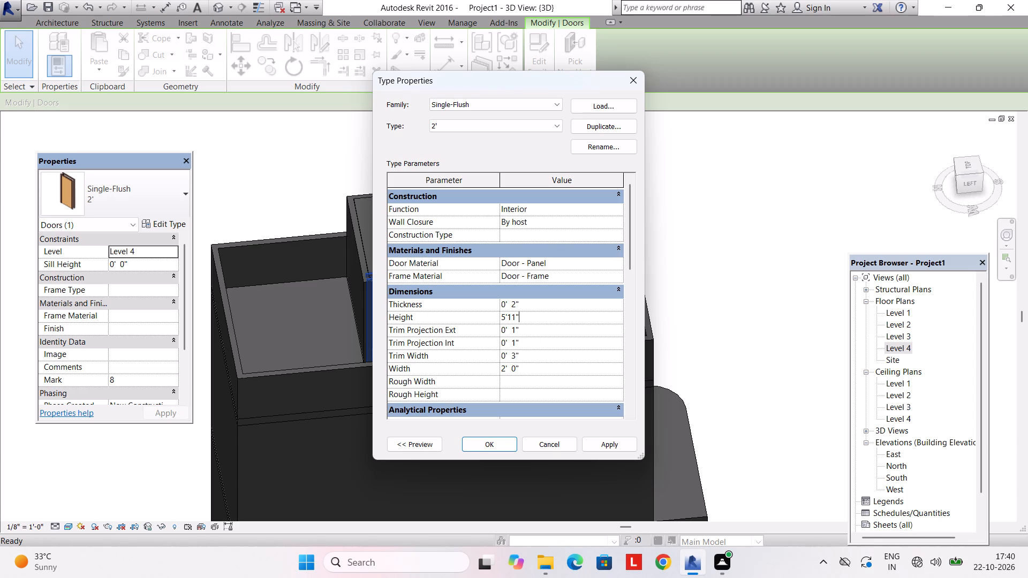
pyautogui.press('Return')
pyautogui.press('Return')
pyautogui.press('Escape')
pyautogui.press('Escape')
# Examine the enclosure door against the roof edge, and the front facade with its balconies and curtain walls.
pyautogui.scroll(3, 419, 294)
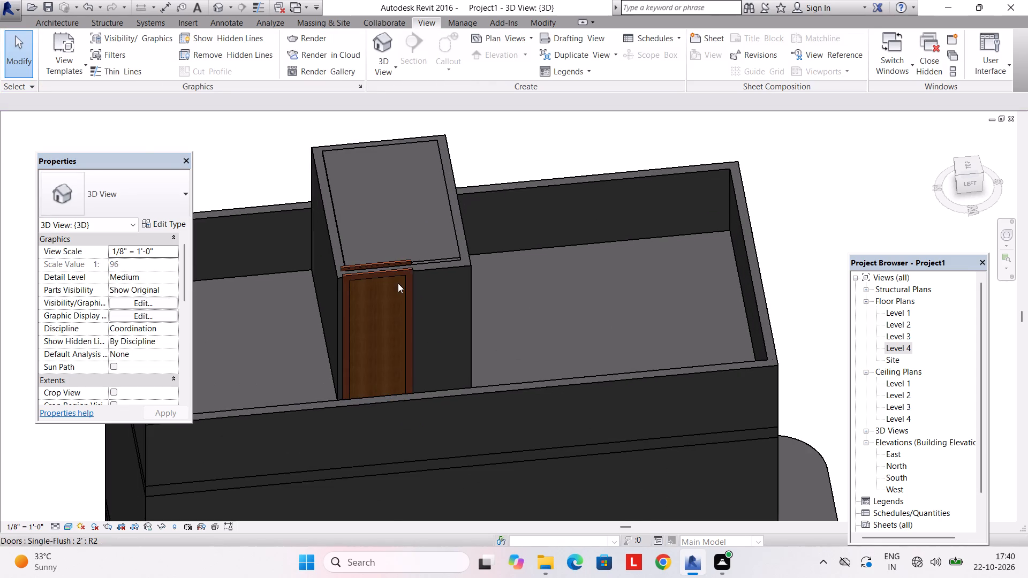
pyautogui.keyDown('shift'); pyautogui.moveTo(404, 287); pyautogui.dragTo(343, 260, button='middle'); pyautogui.keyUp('shift')
pyautogui.scroll(3, 361, 243)
pyautogui.moveTo(371, 244); pyautogui.dragTo(388, 339, button='middle')
pyautogui.scroll(1, 375, 296)
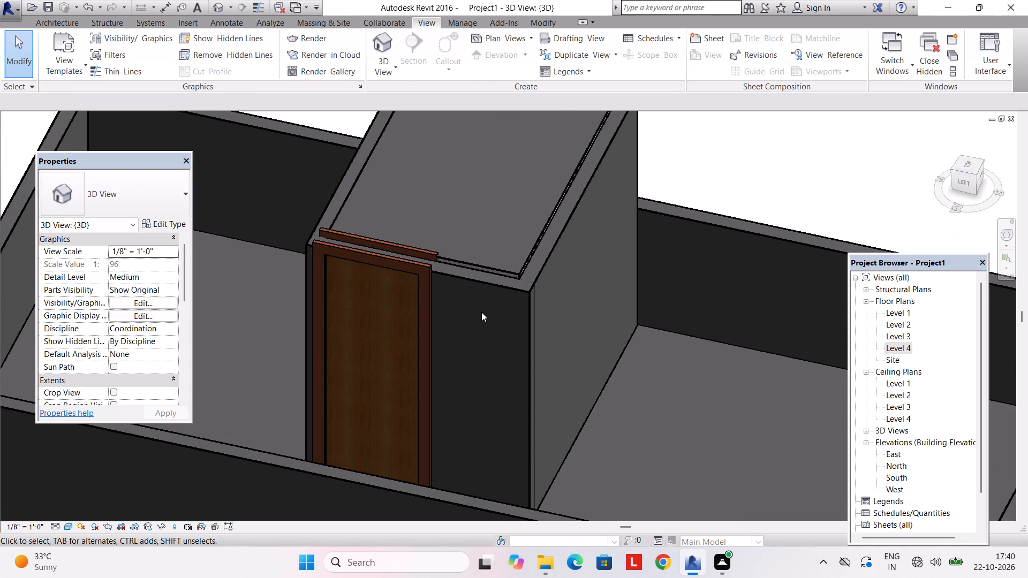
pyautogui.keyDown('shift'); pyautogui.moveTo(472, 319); pyautogui.dragTo(379, 311, button='middle'); pyautogui.keyUp('shift')
pyautogui.scroll(-4, 489, 278)
pyautogui.scroll(-3, 564, 323)
pyautogui.keyDown('shift'); pyautogui.moveTo(573, 337); pyautogui.dragTo(513, 218, button='middle'); pyautogui.keyUp('shift')
pyautogui.scroll(-4, 533, 259)
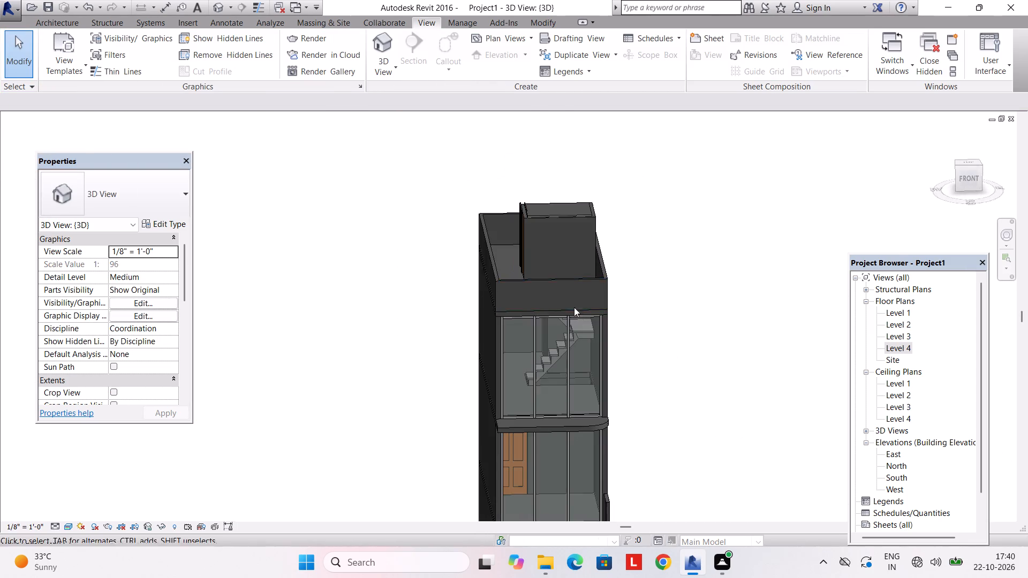
pyautogui.moveTo(579, 314); pyautogui.dragTo(550, 257, button='middle')
pyautogui.scroll(2, 553, 326)
pyautogui.moveTo(553, 317); pyautogui.dragTo(542, 232, button='middle')
pyautogui.scroll(-4, 542, 281)
pyautogui.keyDown('shift'); pyautogui.moveTo(543, 295); pyautogui.dragTo(580, 375, button='middle'); pyautogui.keyUp('shift')
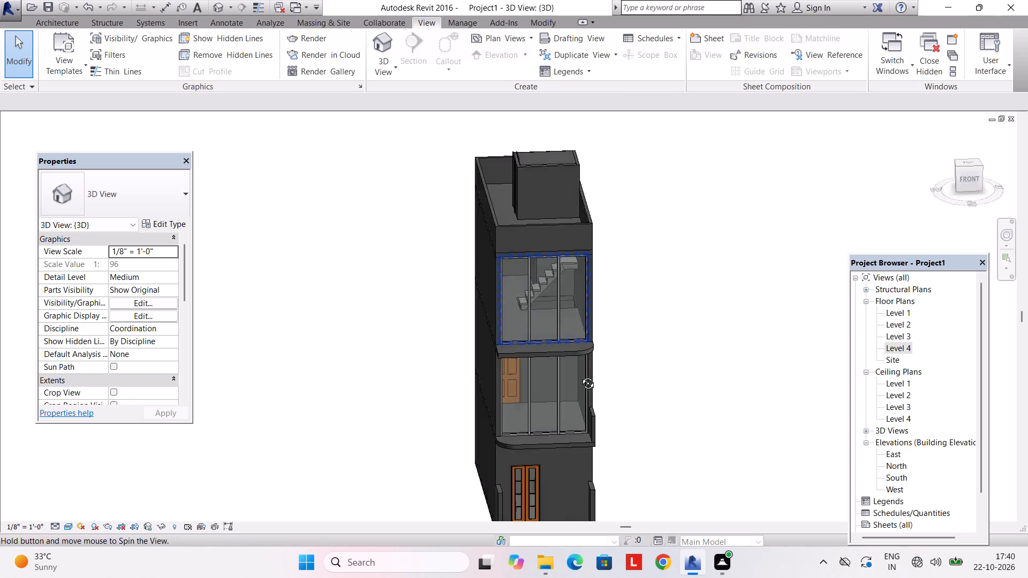
pyautogui.keyDown('shift'); pyautogui.moveTo(580, 375); pyautogui.dragTo(563, 394, button='middle'); pyautogui.keyUp('shift')
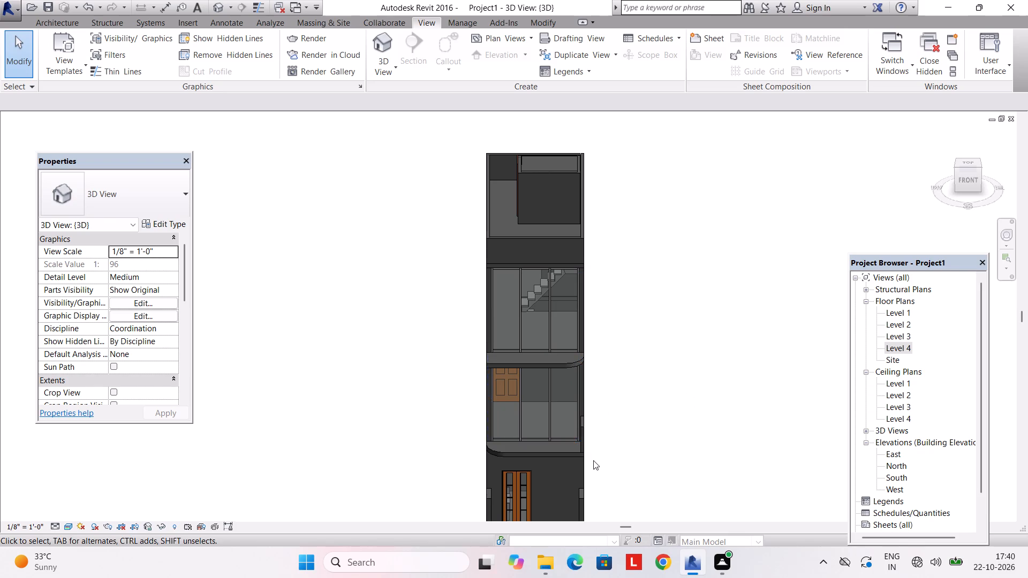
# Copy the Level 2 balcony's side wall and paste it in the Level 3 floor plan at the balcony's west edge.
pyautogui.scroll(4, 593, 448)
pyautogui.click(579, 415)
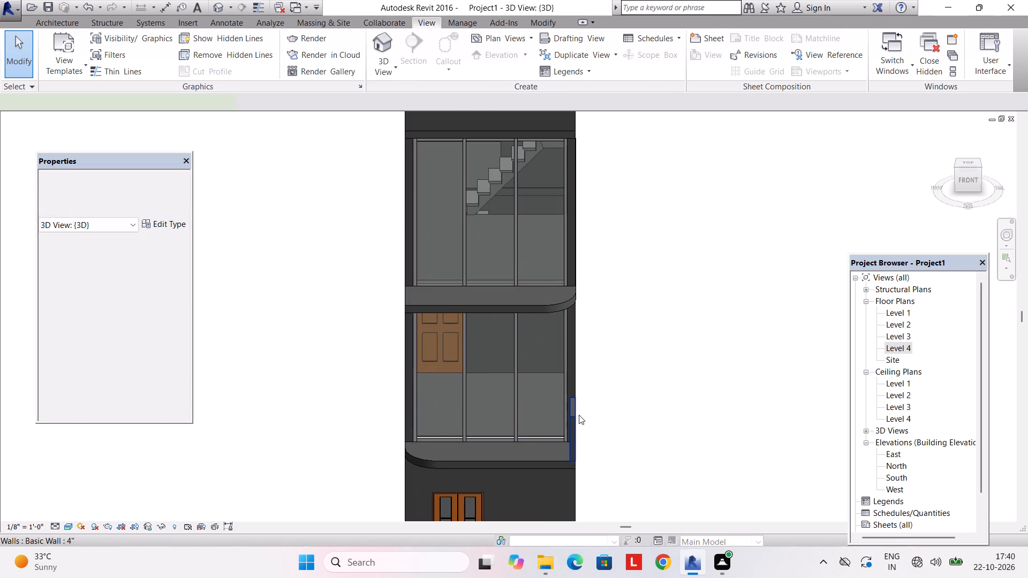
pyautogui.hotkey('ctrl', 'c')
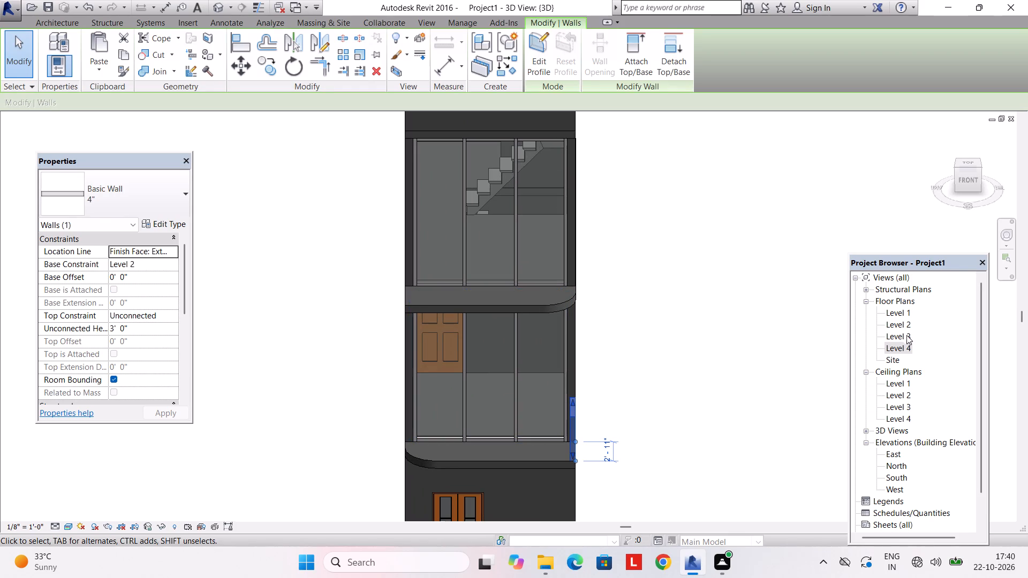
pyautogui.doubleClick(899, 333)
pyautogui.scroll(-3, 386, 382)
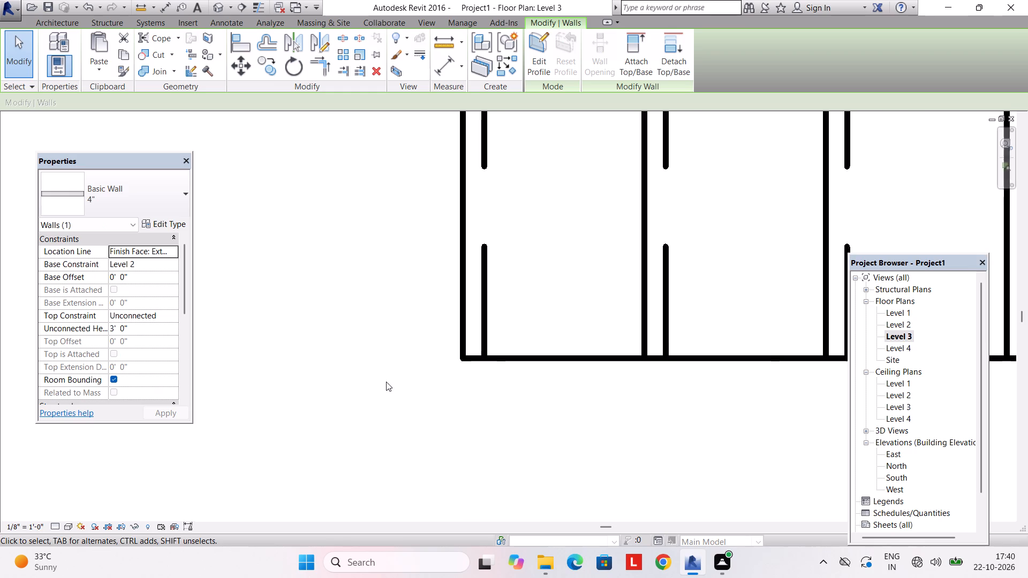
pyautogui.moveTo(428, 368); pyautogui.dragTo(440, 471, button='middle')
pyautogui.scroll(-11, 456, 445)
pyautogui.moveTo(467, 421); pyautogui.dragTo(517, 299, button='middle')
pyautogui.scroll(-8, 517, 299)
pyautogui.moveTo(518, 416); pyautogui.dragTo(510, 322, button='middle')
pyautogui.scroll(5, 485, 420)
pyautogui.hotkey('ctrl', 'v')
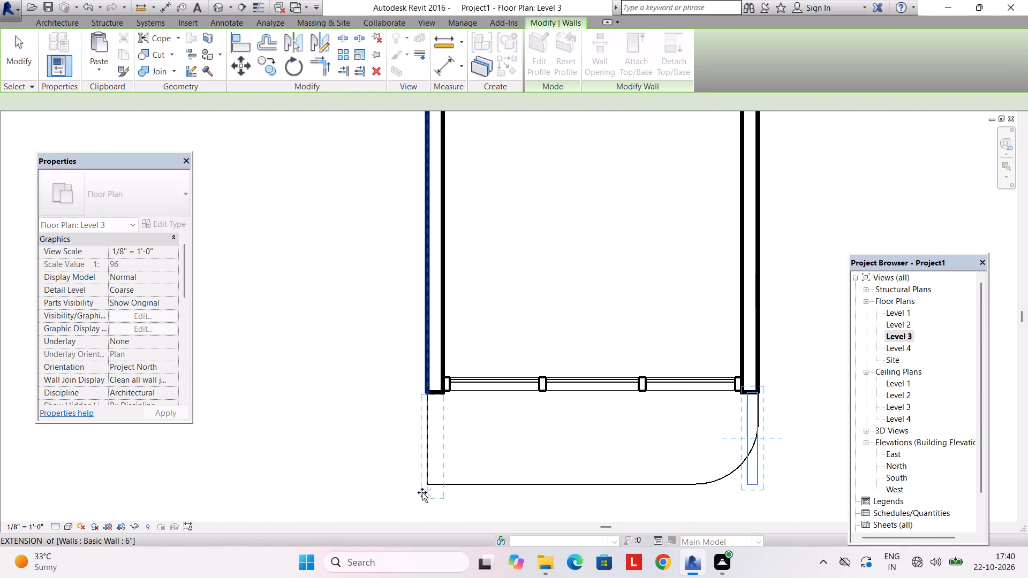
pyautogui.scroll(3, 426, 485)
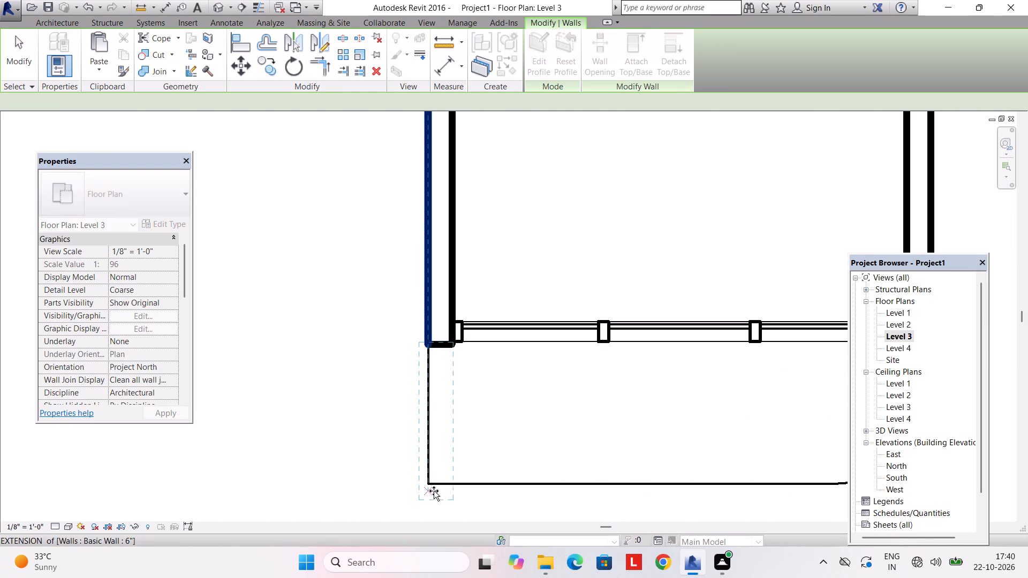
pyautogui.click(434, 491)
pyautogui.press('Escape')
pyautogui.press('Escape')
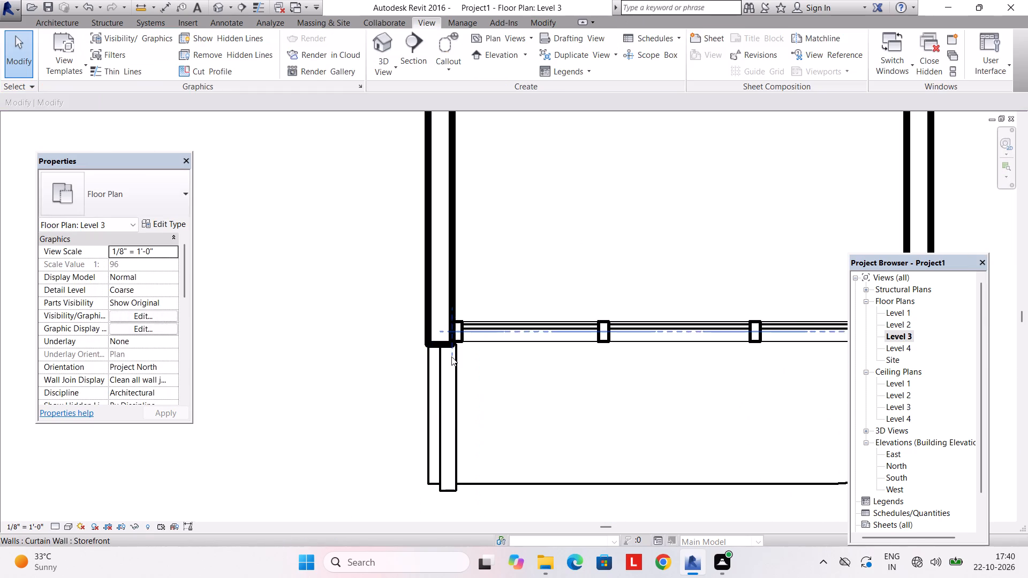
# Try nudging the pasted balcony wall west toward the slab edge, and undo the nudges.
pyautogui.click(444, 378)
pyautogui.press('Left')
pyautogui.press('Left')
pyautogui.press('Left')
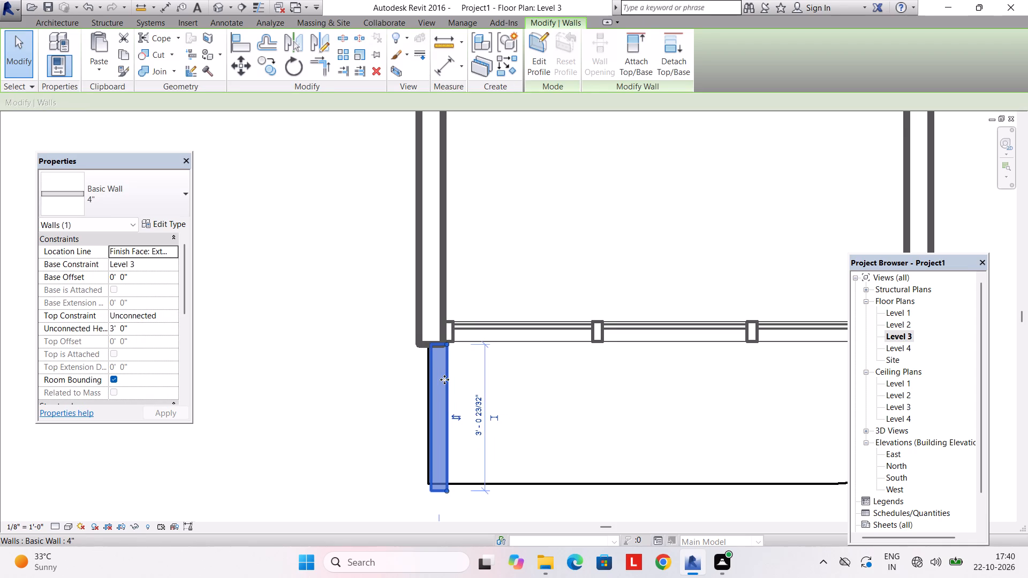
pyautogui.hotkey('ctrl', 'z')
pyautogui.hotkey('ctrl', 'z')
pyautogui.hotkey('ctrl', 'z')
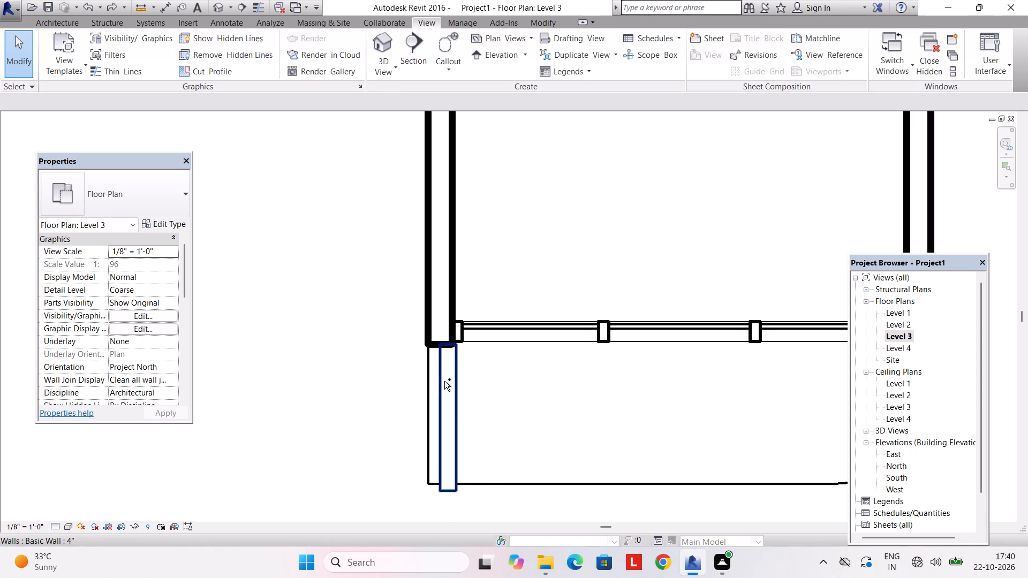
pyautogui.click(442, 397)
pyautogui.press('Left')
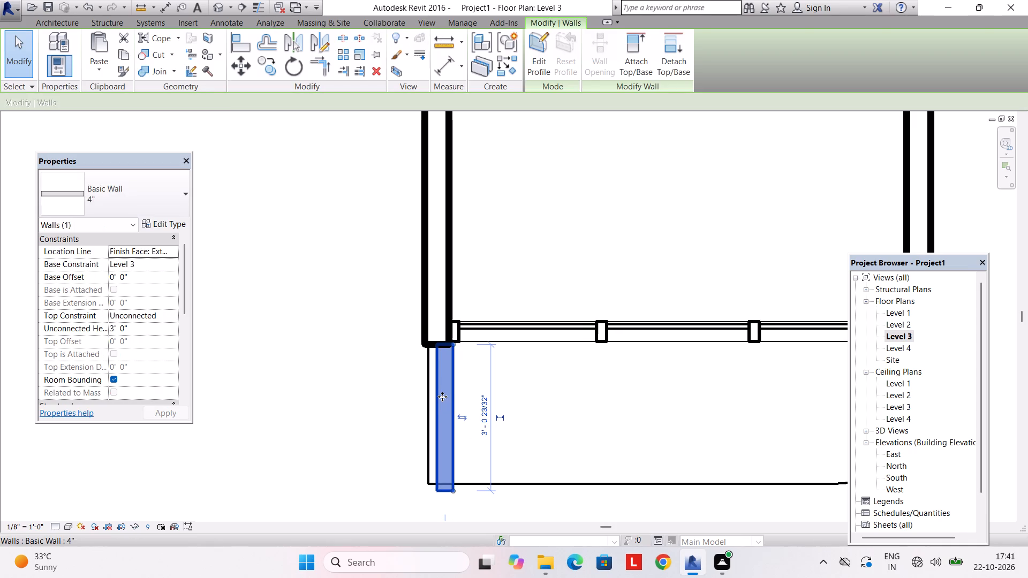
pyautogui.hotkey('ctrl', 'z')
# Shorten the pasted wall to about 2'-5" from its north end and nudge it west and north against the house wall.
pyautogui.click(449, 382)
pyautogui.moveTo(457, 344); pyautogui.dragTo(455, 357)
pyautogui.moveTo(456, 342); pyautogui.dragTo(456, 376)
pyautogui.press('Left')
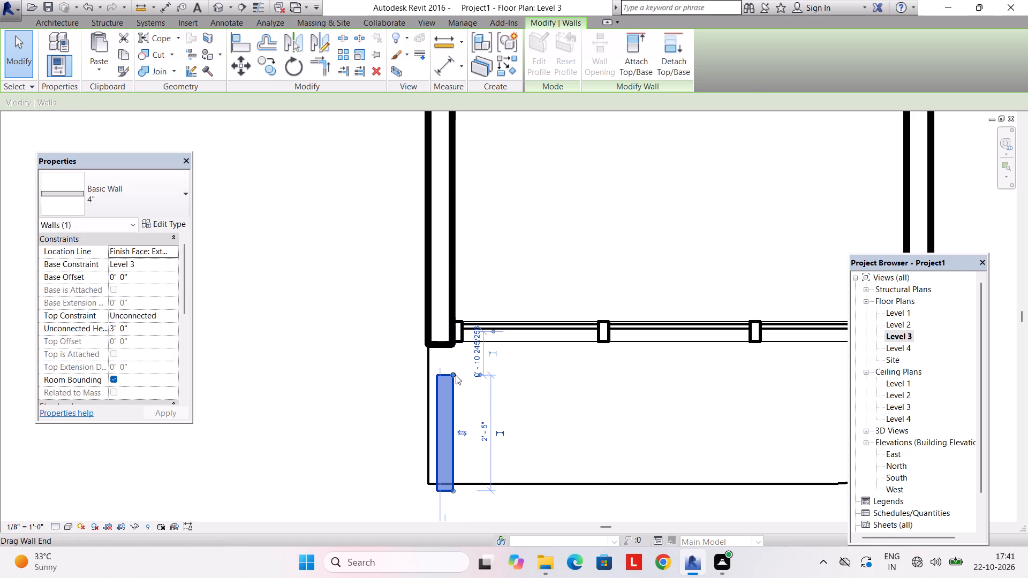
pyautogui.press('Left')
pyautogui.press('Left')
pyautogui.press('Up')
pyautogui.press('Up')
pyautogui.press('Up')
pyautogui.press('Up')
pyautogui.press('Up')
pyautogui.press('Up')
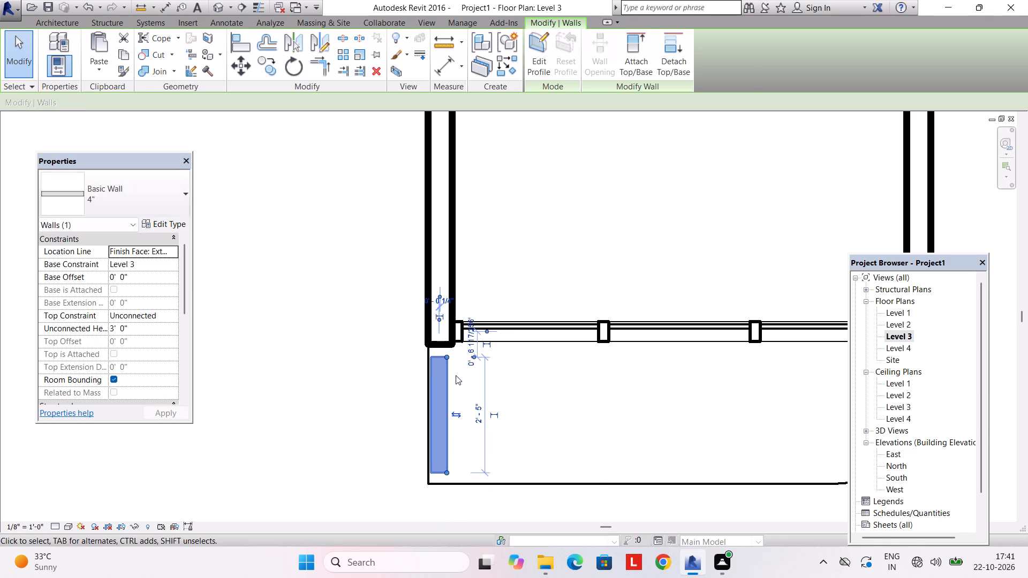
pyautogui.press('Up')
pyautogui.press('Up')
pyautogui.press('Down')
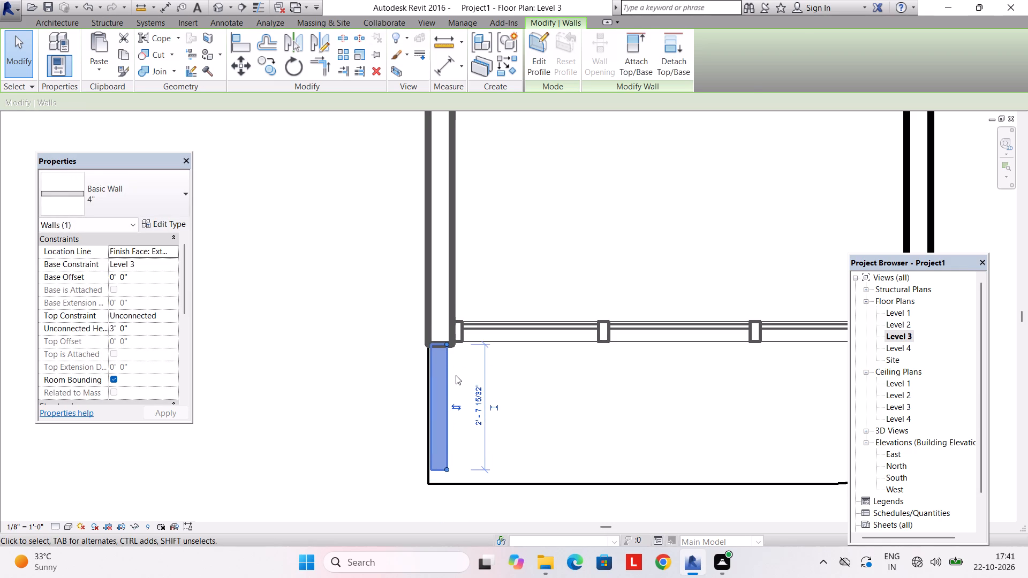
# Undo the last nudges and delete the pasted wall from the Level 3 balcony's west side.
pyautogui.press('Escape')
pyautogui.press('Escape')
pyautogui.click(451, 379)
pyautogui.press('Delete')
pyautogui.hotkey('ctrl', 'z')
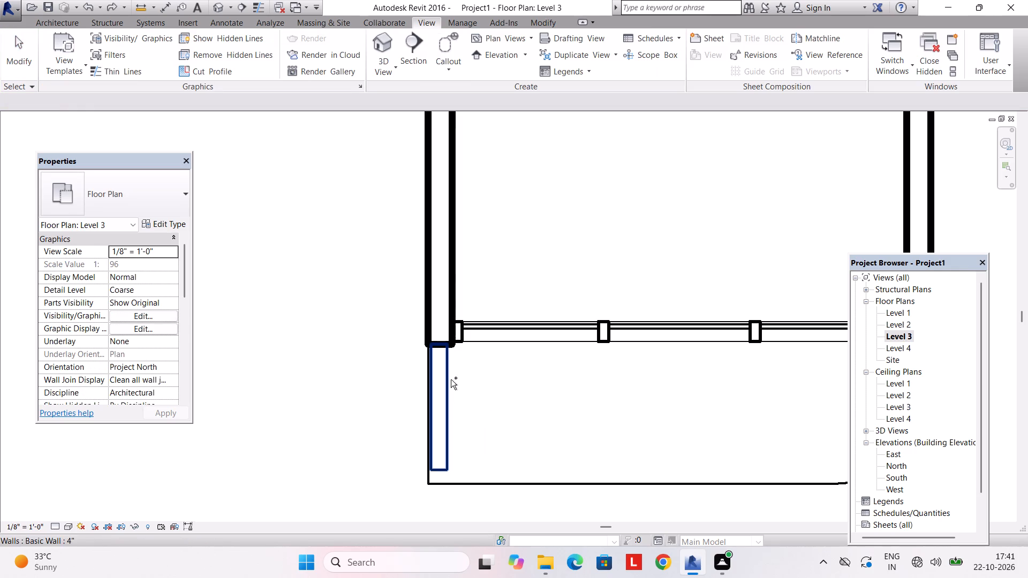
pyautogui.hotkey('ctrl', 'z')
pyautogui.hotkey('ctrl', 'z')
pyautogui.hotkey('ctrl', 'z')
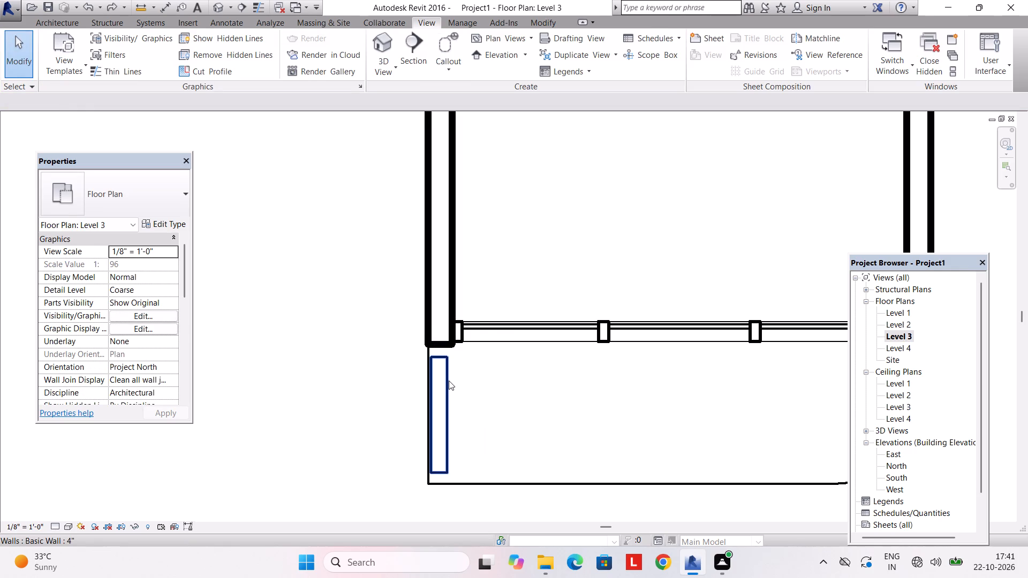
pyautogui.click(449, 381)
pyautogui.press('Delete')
# Draw a 4" basic wall, about 2'-11" long, along the Level 3 balcony's west edge from the house corner, with its thickness inside the slab.
pyautogui.scroll(-7, 450, 378)
pyautogui.scroll(1, 457, 376)
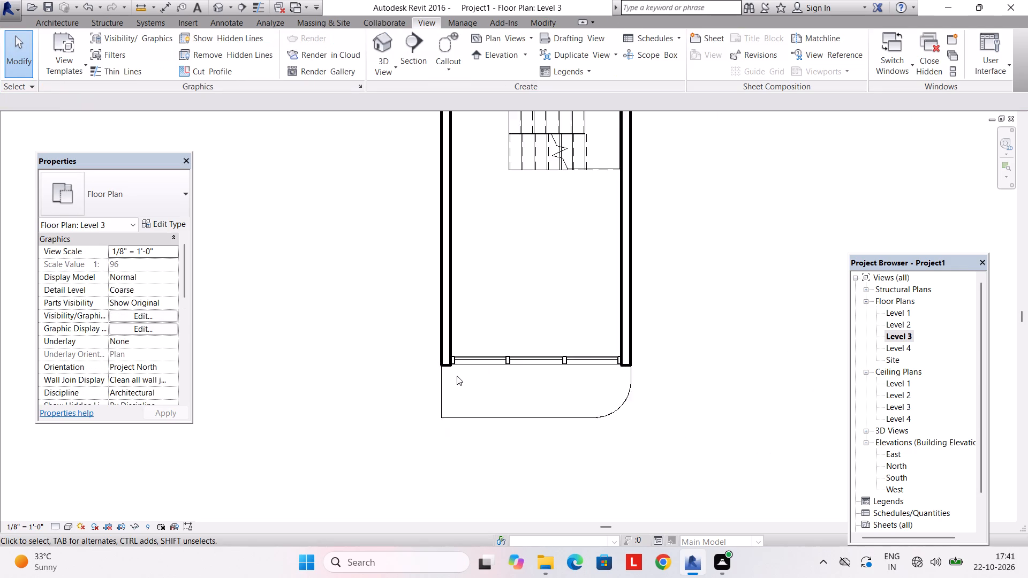
pyautogui.scroll(1, 457, 374)
pyautogui.click(67, 27)
pyautogui.click(59, 50)
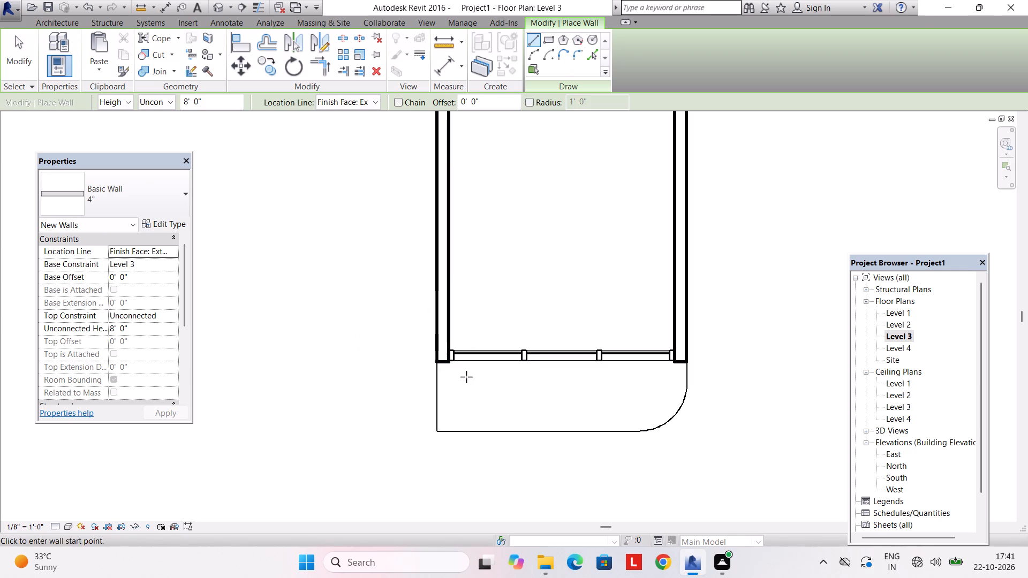
pyautogui.click(436, 360)
pyautogui.press('space')
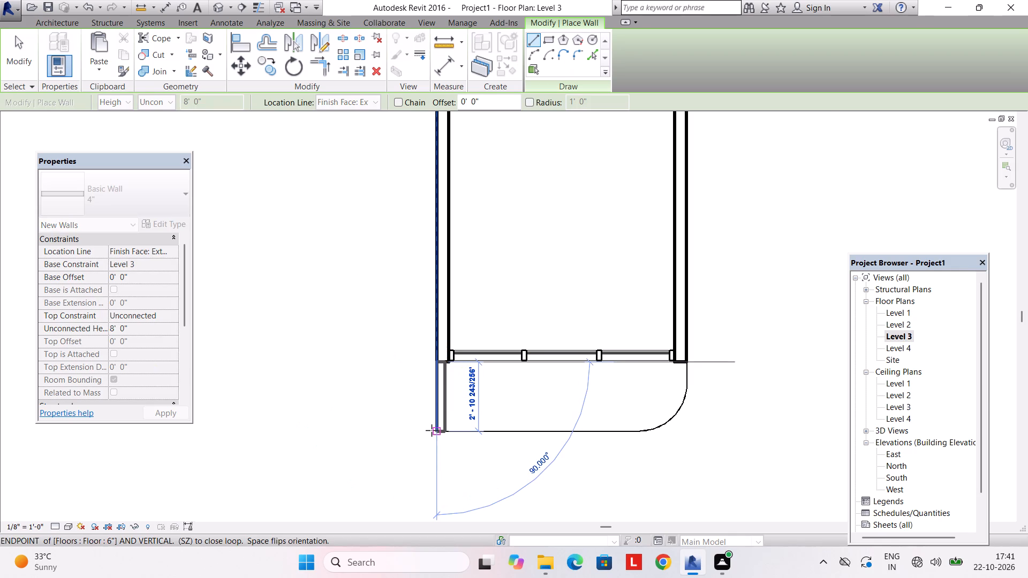
pyautogui.scroll(6, 432, 430)
pyautogui.click(443, 433)
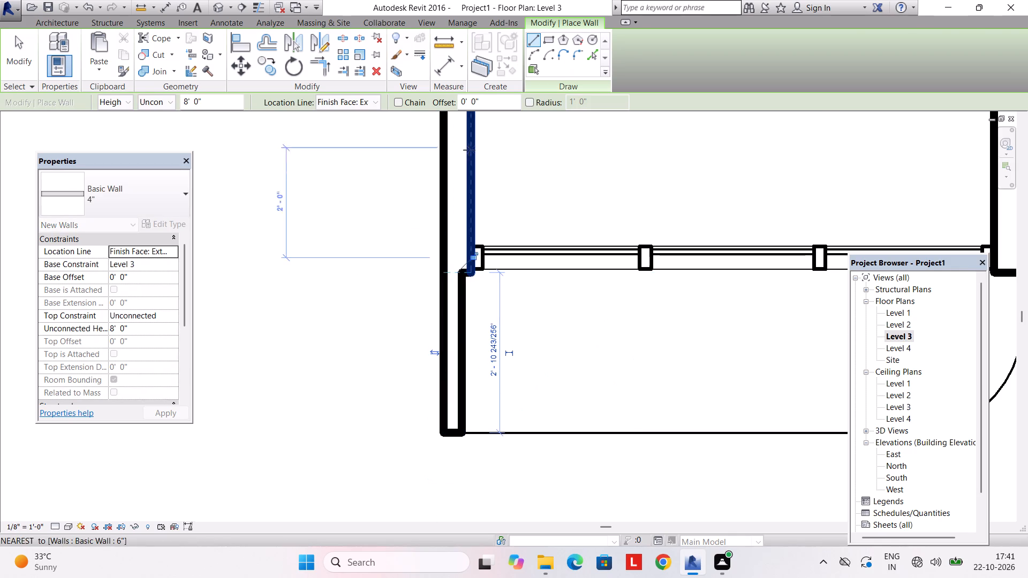
pyautogui.press('Escape')
pyautogui.press('Escape')
# In the 3D view, set the unconnected height of the Level 3 balcony's west wall to 3'.
pyautogui.click(430, 20)
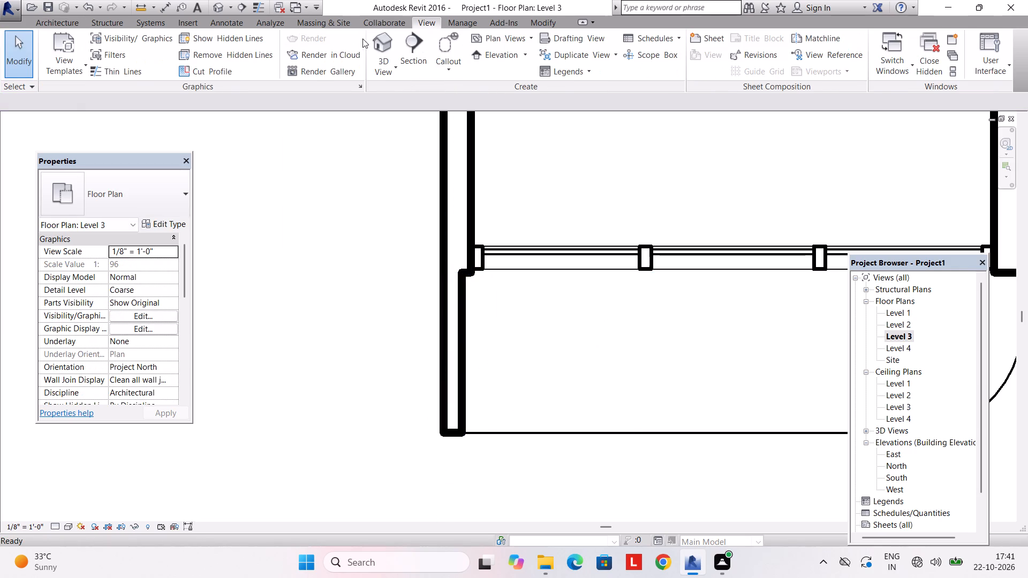
pyautogui.click(371, 37)
pyautogui.scroll(-6, 437, 224)
pyautogui.keyDown('shift'); pyautogui.moveTo(456, 256); pyautogui.dragTo(488, 373, button='middle'); pyautogui.keyUp('shift')
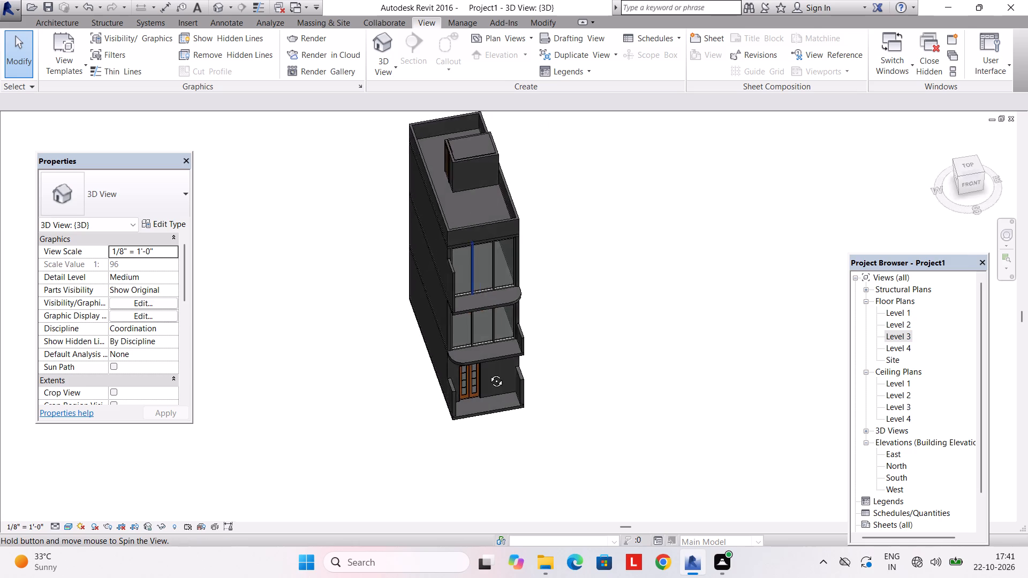
pyautogui.keyDown('shift'); pyautogui.moveTo(488, 373); pyautogui.dragTo(456, 197, button='middle'); pyautogui.keyUp('shift')
pyautogui.scroll(-3, 456, 201)
pyautogui.moveTo(457, 206); pyautogui.dragTo(474, 361, button='middle')
pyautogui.scroll(-1, 470, 277)
pyautogui.keyDown('shift'); pyautogui.moveTo(474, 355); pyautogui.dragTo(468, 324, button='middle'); pyautogui.keyUp('shift')
pyautogui.scroll(2, 468, 324)
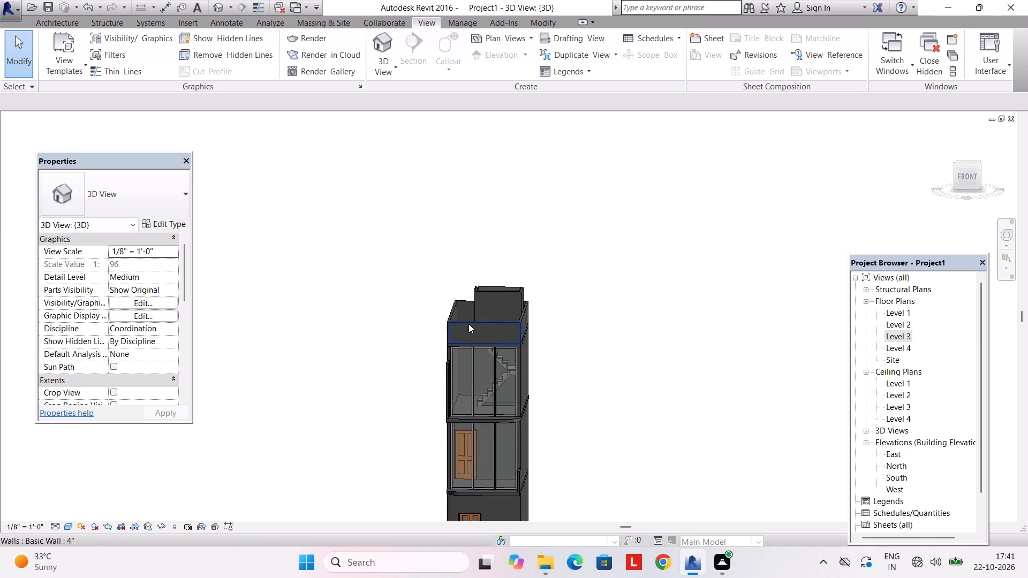
pyautogui.scroll(4, 468, 324)
pyautogui.keyDown('shift'); pyautogui.moveTo(471, 338); pyautogui.dragTo(564, 325, button='middle'); pyautogui.keyUp('shift')
pyautogui.click(525, 372)
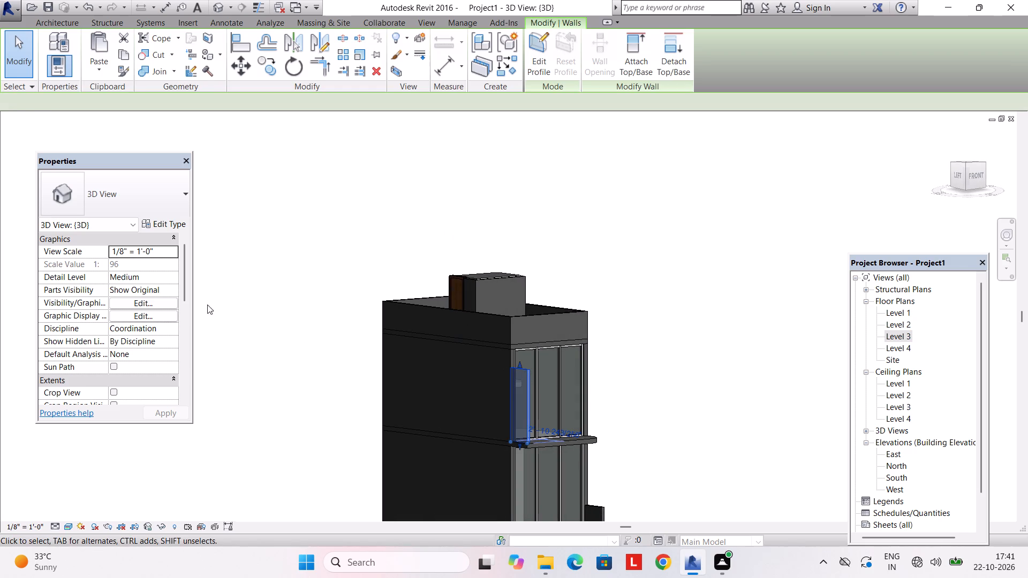
pyautogui.click(145, 329)
pyautogui.write("3'")
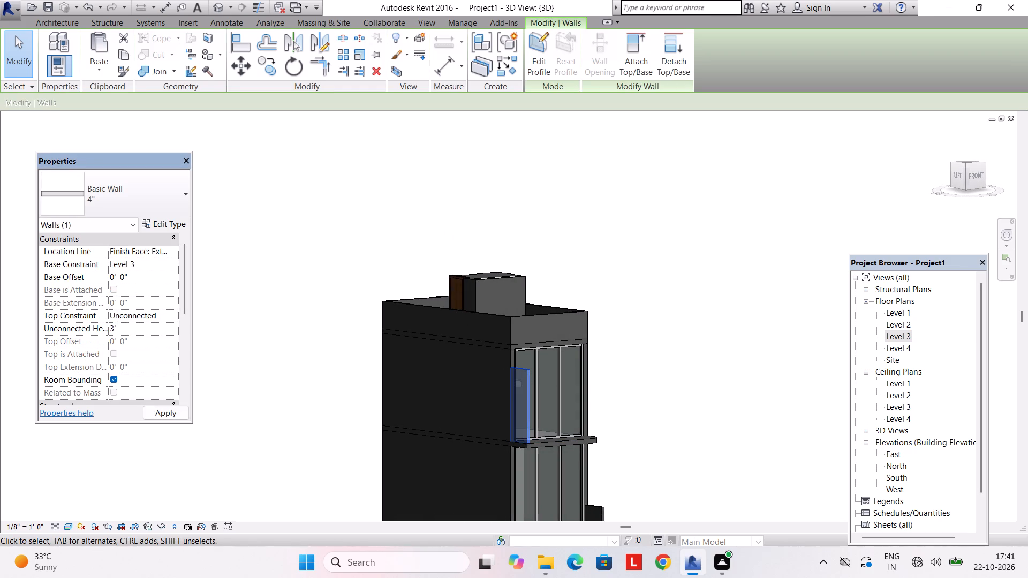
pyautogui.press('Return')
pyautogui.press('Return')
pyautogui.press('Escape')
pyautogui.press('Escape')
pyautogui.scroll(-4, 330, 346)
pyautogui.keyDown('shift'); pyautogui.moveTo(383, 368); pyautogui.dragTo(383, 369, button='middle'); pyautogui.keyUp('shift')
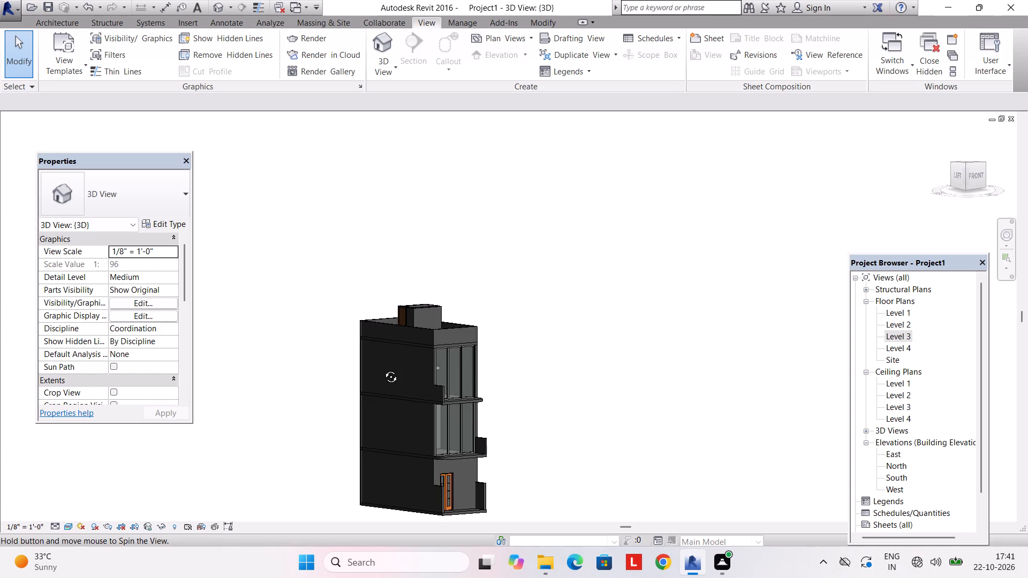
# Examine the house's front, side walls and balconies in the 3D view from several angles.
pyautogui.keyDown('shift'); pyautogui.moveTo(383, 369); pyautogui.dragTo(336, 386, button='middle'); pyautogui.keyUp('shift')
pyautogui.scroll(3, 463, 427)
pyautogui.moveTo(459, 408); pyautogui.dragTo(448, 404, button='middle')
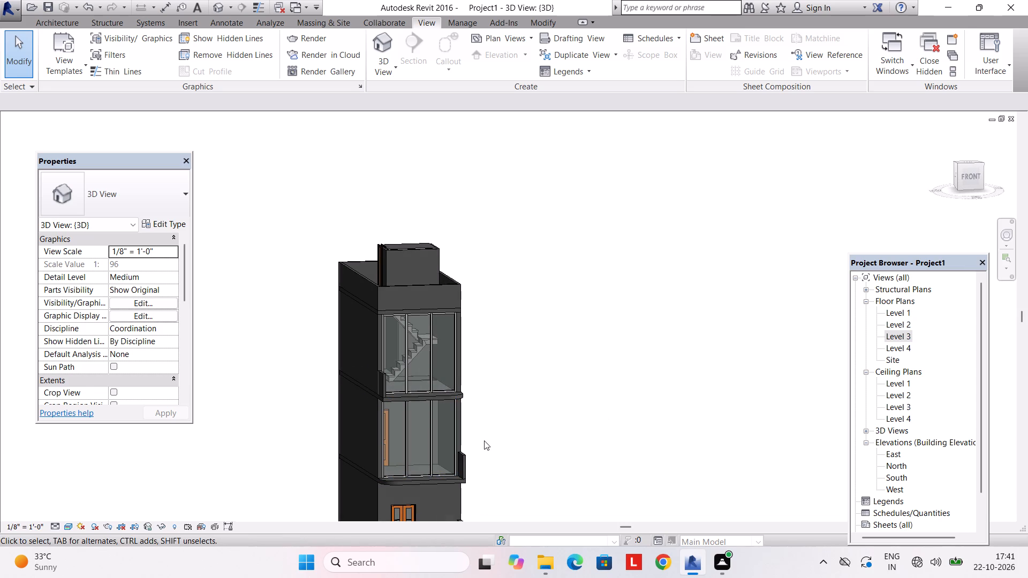
pyautogui.scroll(-3, 484, 440)
pyautogui.moveTo(475, 451); pyautogui.dragTo(471, 444, button='middle')
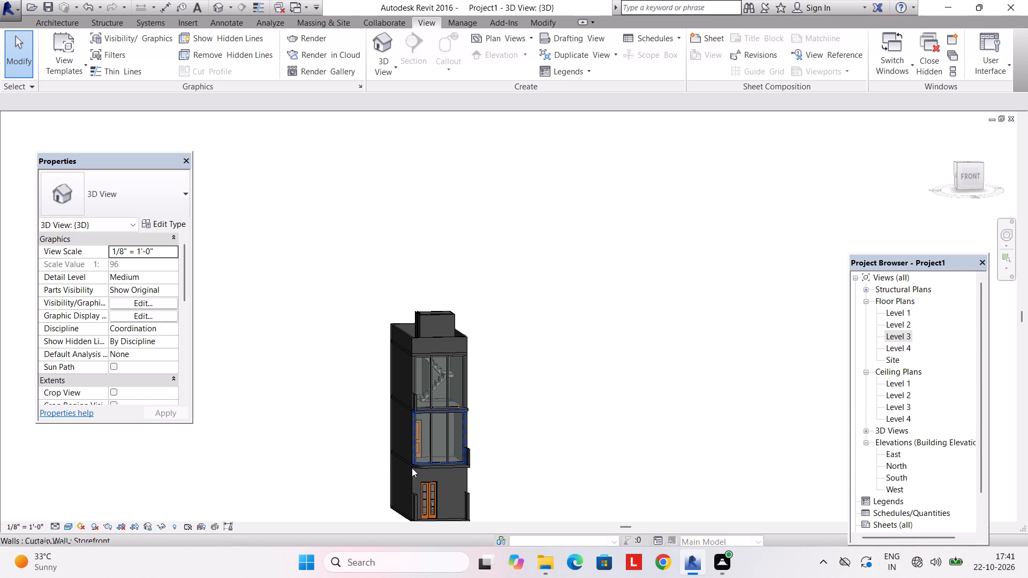
pyautogui.scroll(-2, 484, 433)
pyautogui.moveTo(483, 427); pyautogui.dragTo(472, 416, button='middle')
pyautogui.keyDown('shift'); pyautogui.moveTo(472, 416); pyautogui.dragTo(421, 400, button='middle'); pyautogui.keyUp('shift')
pyautogui.scroll(4, 424, 397)
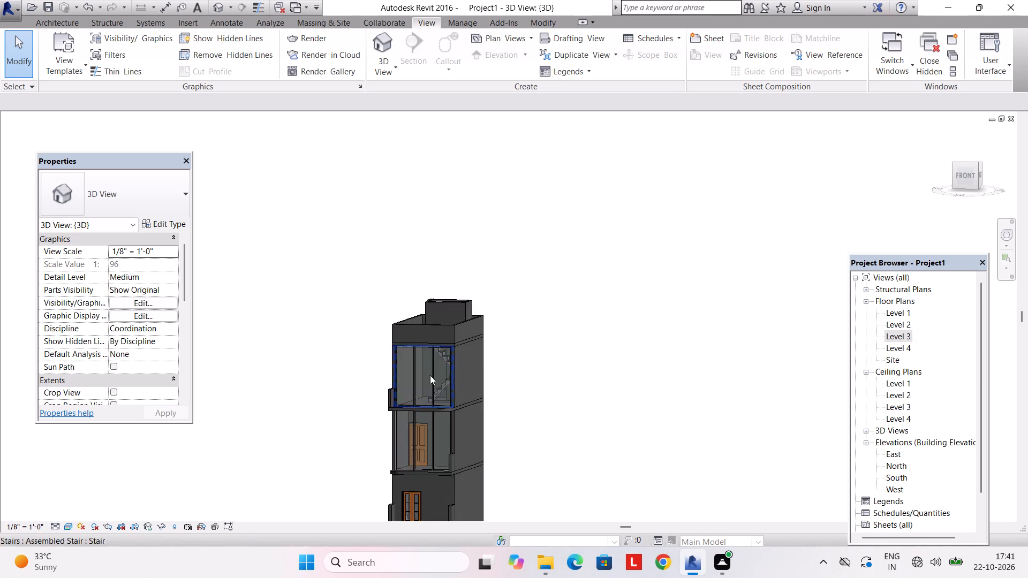
pyautogui.scroll(2, 430, 375)
pyautogui.moveTo(440, 346); pyautogui.dragTo(507, 330, button='middle')
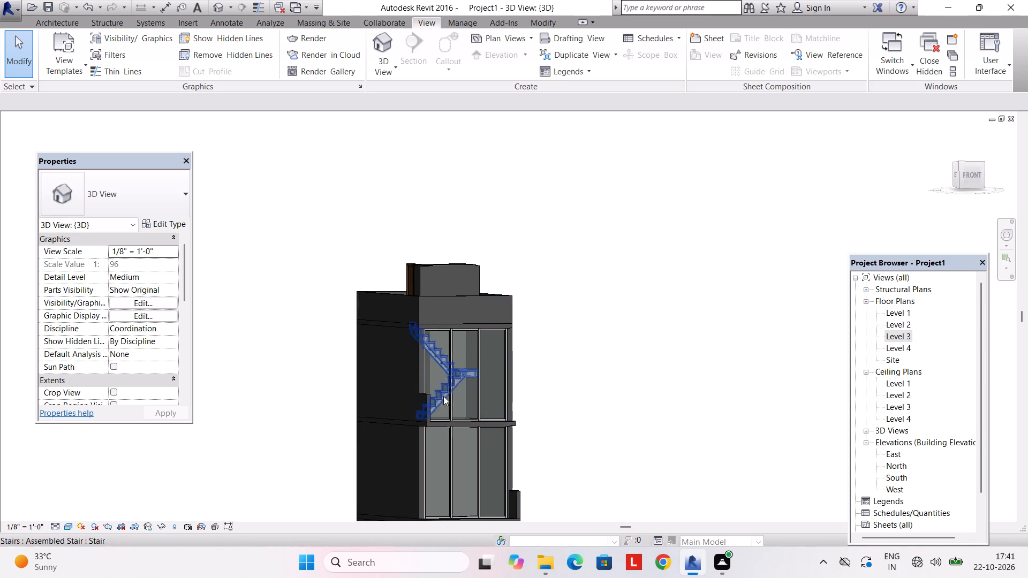
pyautogui.moveTo(452, 402); pyautogui.dragTo(443, 325, button='middle')
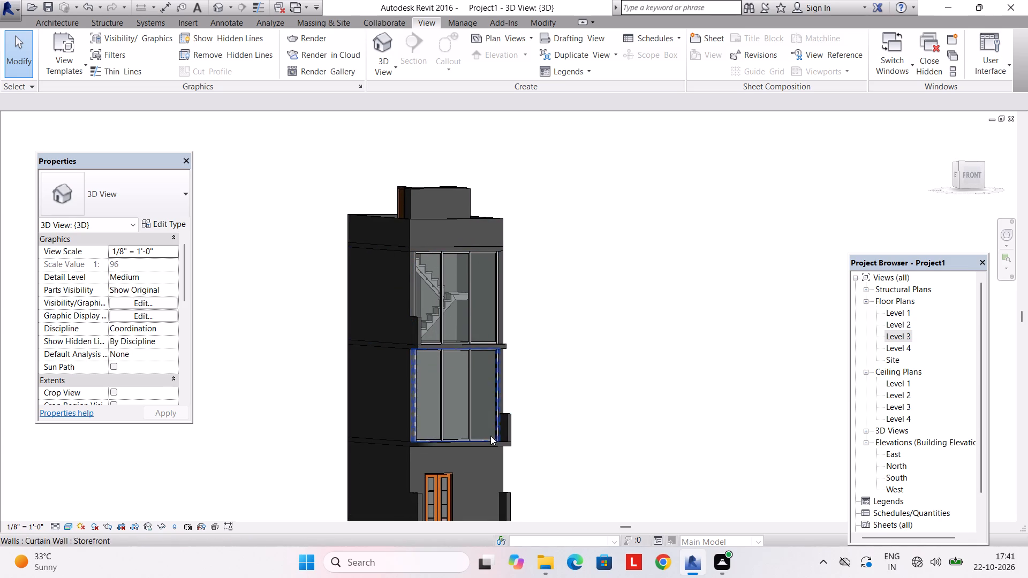
pyautogui.keyDown('shift'); pyautogui.moveTo(458, 420); pyautogui.dragTo(438, 420, button='middle'); pyautogui.keyUp('shift')
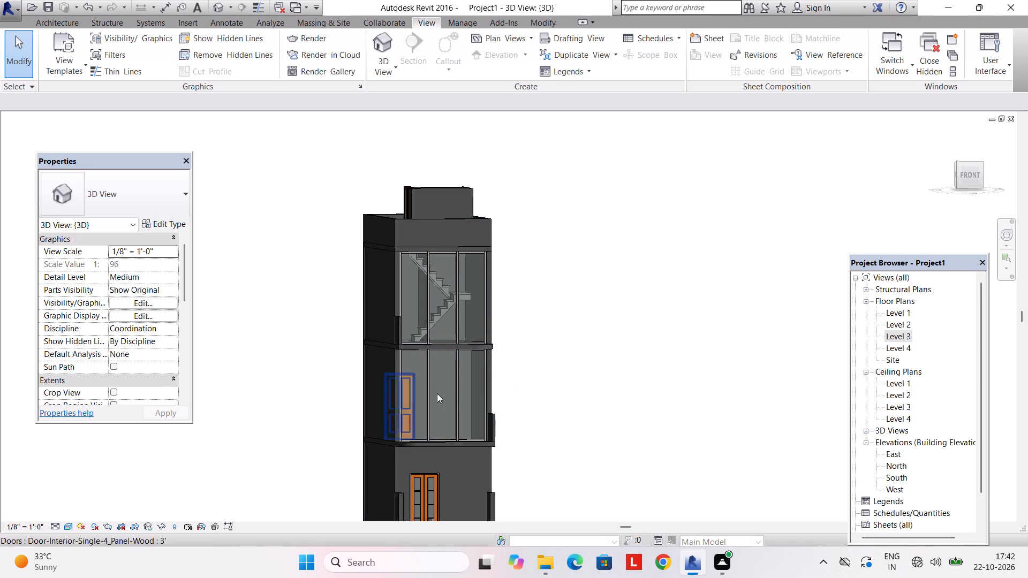
pyautogui.keyDown('shift'); pyautogui.moveTo(486, 379); pyautogui.dragTo(423, 399, button='middle'); pyautogui.keyUp('shift')
pyautogui.keyDown('shift'); pyautogui.moveTo(481, 325); pyautogui.dragTo(502, 386, button='middle'); pyautogui.keyUp('shift')
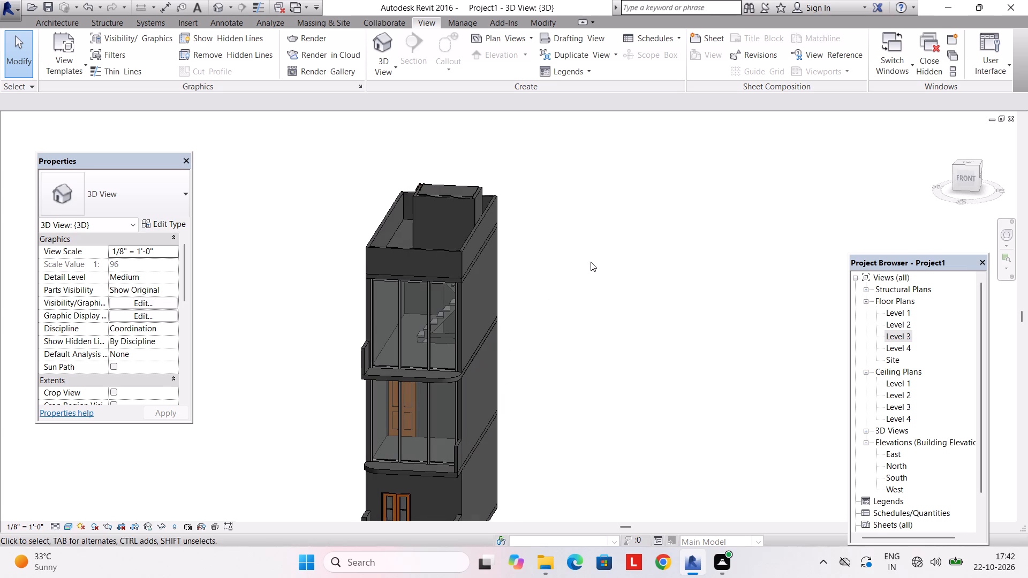
# On the Level 2 floor plan, start a railing path sketch at the front balcony using the Glass Panel - Bottom Fill type.
pyautogui.click(905, 313)
pyautogui.doubleClick(903, 317)
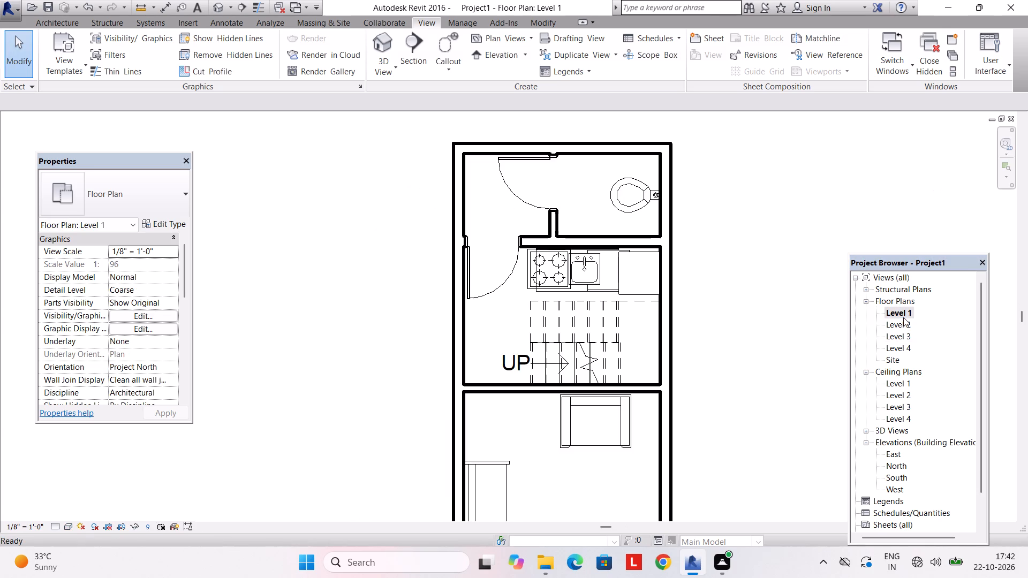
pyautogui.doubleClick(903, 321)
pyautogui.scroll(-11, 233, 168)
pyautogui.moveTo(347, 288); pyautogui.dragTo(400, 251, button='middle')
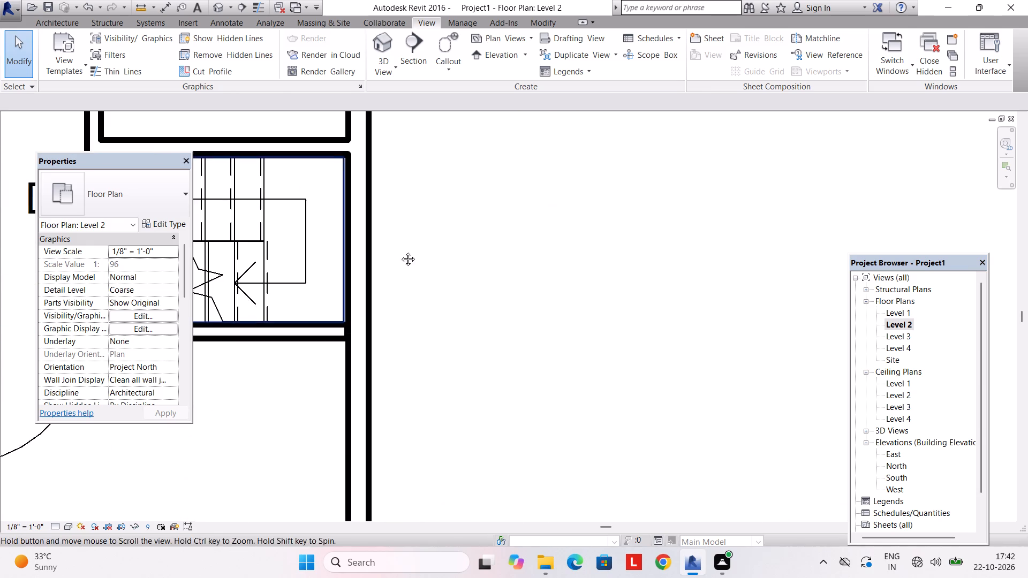
pyautogui.moveTo(400, 251); pyautogui.dragTo(595, 161, button='middle')
pyautogui.scroll(-5, 490, 206)
pyautogui.moveTo(577, 216); pyautogui.dragTo(563, 186, button='middle')
pyautogui.scroll(2, 541, 206)
pyautogui.moveTo(502, 209); pyautogui.dragTo(498, 187, button='middle')
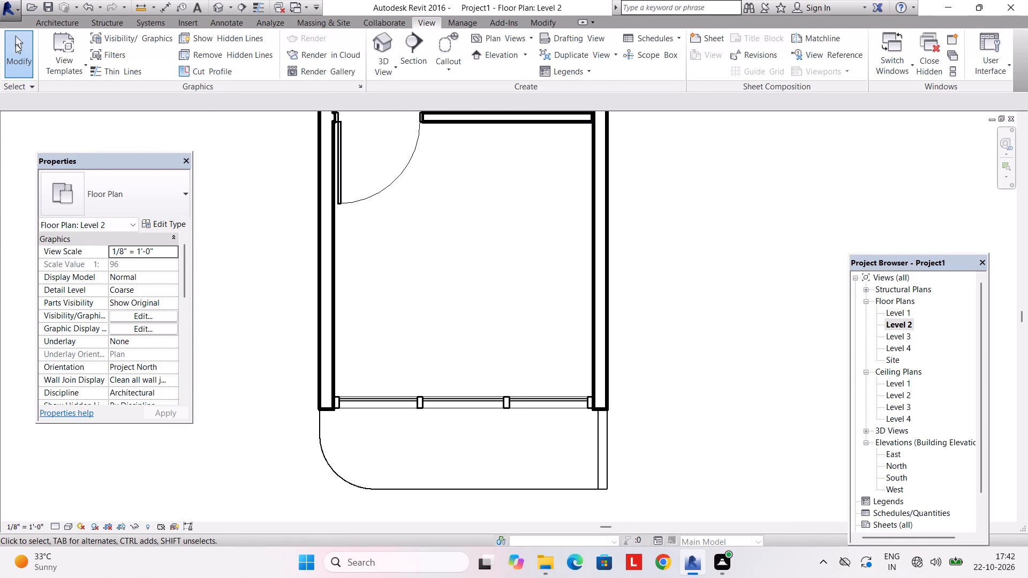
pyautogui.click(48, 26)
pyautogui.click(433, 51)
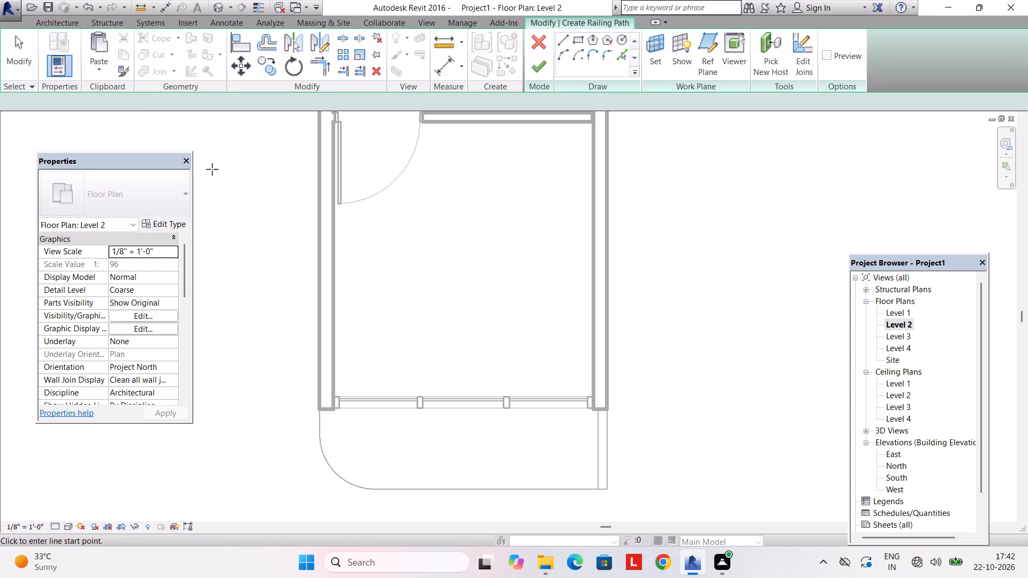
pyautogui.click(170, 186)
pyautogui.click(140, 253)
pyautogui.moveTo(263, 299); pyautogui.dragTo(372, 189, button='middle')
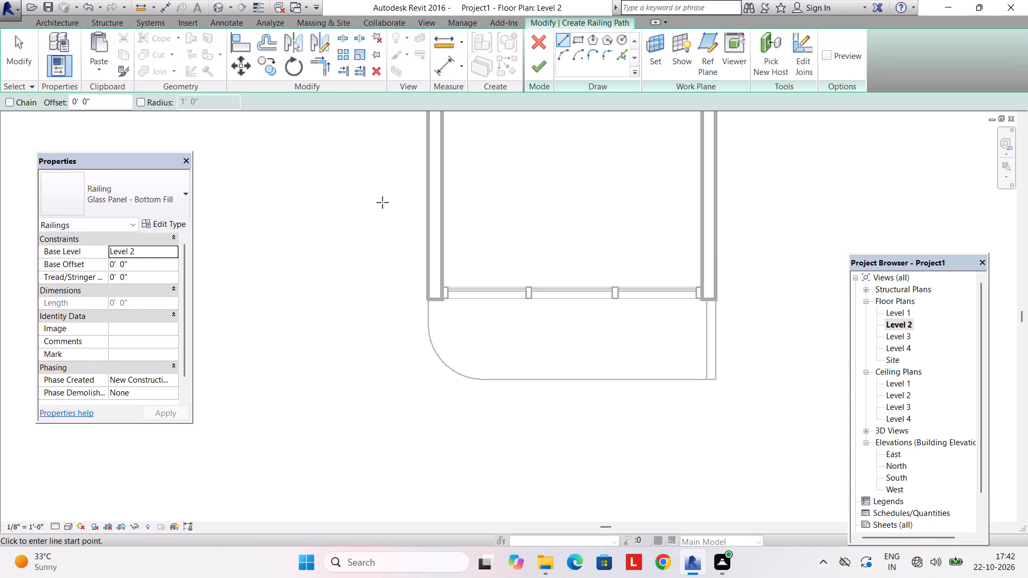
pyautogui.scroll(3, 659, 374)
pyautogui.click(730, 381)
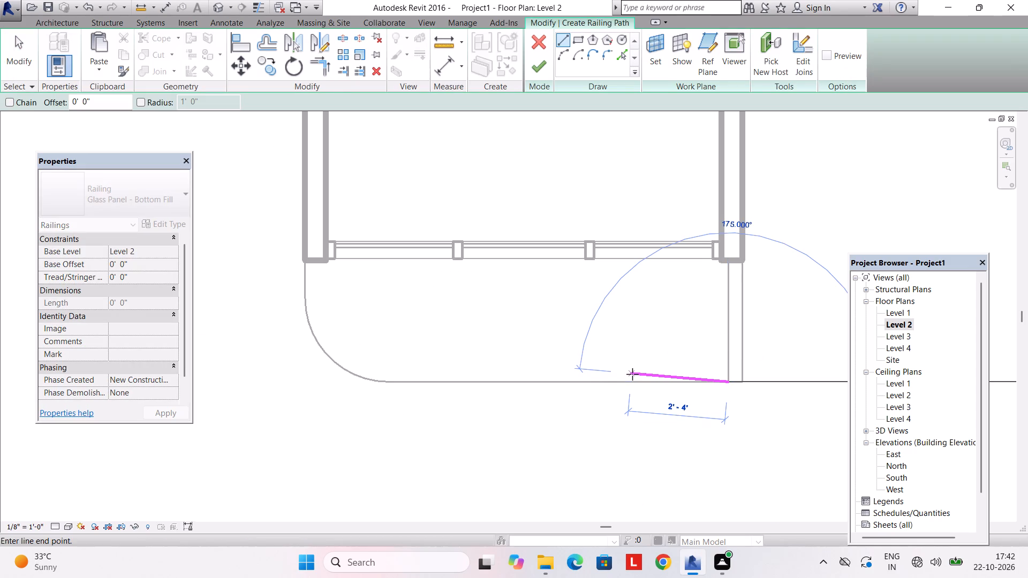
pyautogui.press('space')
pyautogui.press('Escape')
# Draw the railing's front line, about 10'-2" long, from the east balcony wall's inner face to the balcony's west edge.
pyautogui.scroll(2, 712, 368)
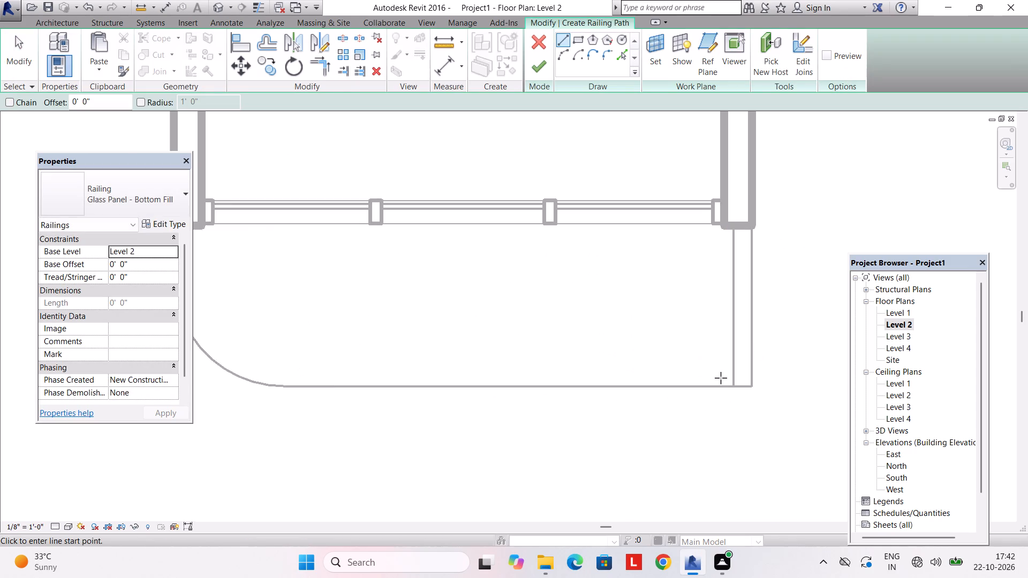
pyautogui.scroll(1, 721, 378)
pyautogui.click(733, 379)
pyautogui.moveTo(490, 346); pyautogui.dragTo(651, 352, button='middle')
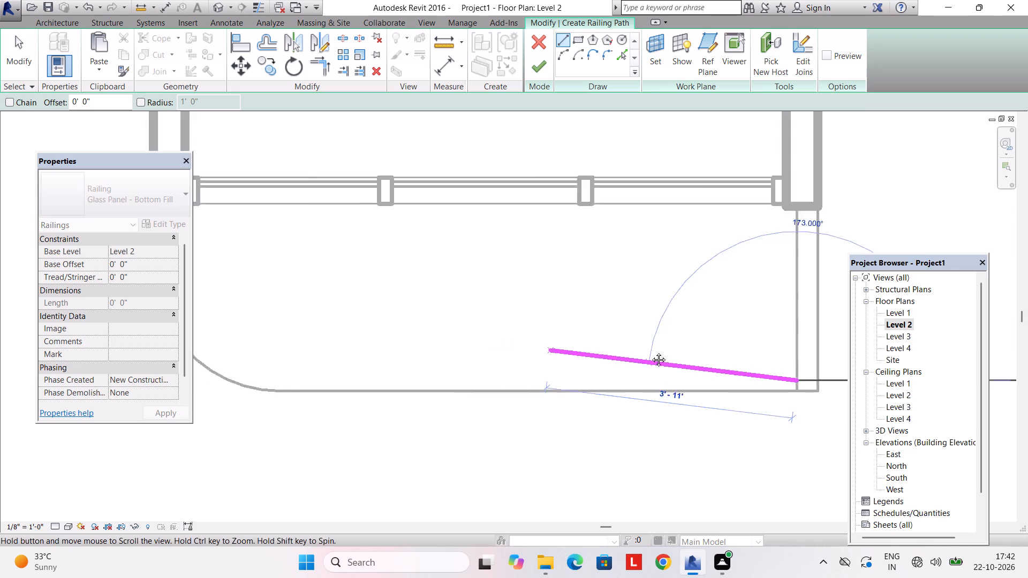
pyautogui.moveTo(651, 352); pyautogui.dragTo(676, 352, button='middle')
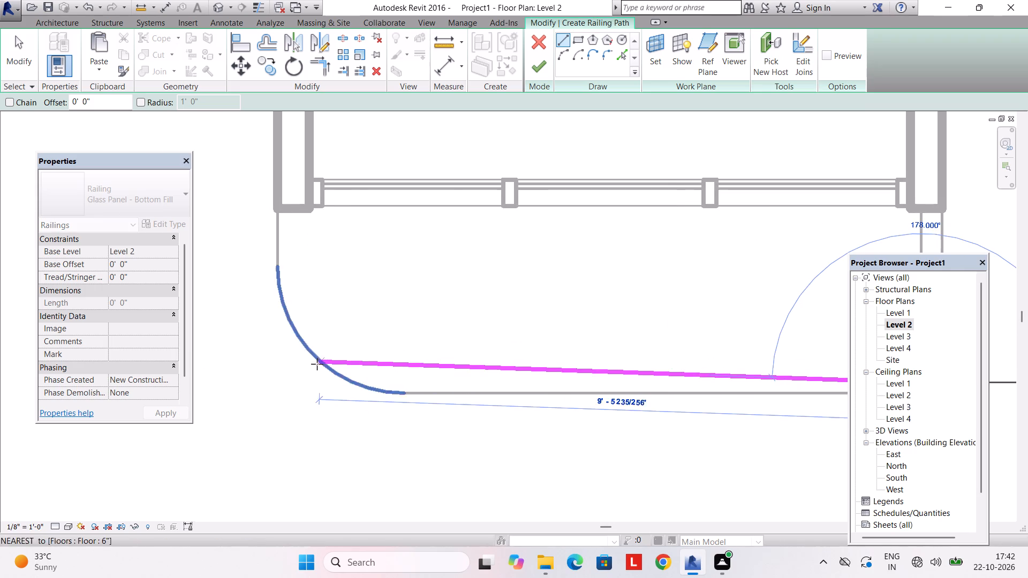
pyautogui.click(277, 368)
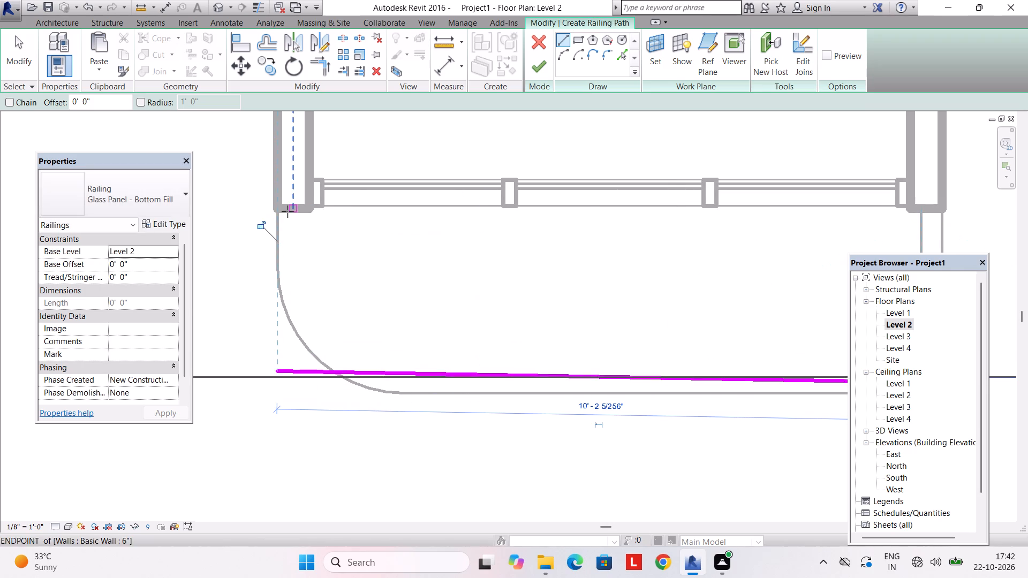
# Draw the railing's west line, about 2'-7" long, from the house wall's end centre, and shorten the front line to meet it.
pyautogui.click(288, 211)
pyautogui.click(293, 369)
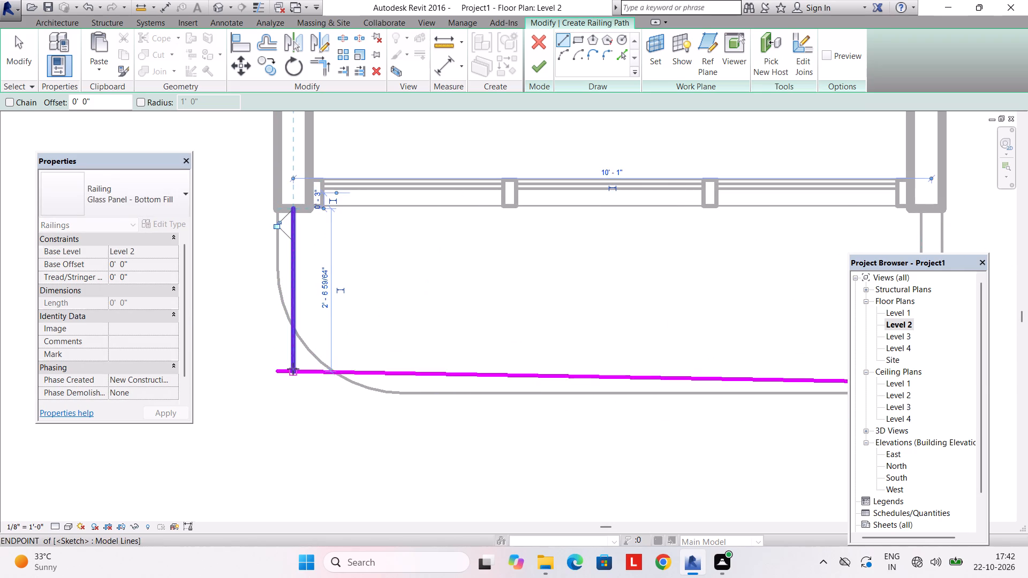
pyautogui.press('Escape')
pyautogui.scroll(3, 287, 377)
pyautogui.click(285, 362)
pyautogui.press('Escape')
pyautogui.press('Escape')
pyautogui.click(283, 366)
pyautogui.moveTo(271, 367); pyautogui.dragTo(293, 368)
pyautogui.press('Escape')
# Round the railing path's southwest corner with a fillet arc of about 1' radius and finish the Level 2 railing.
pyautogui.scroll(-2, 439, 250)
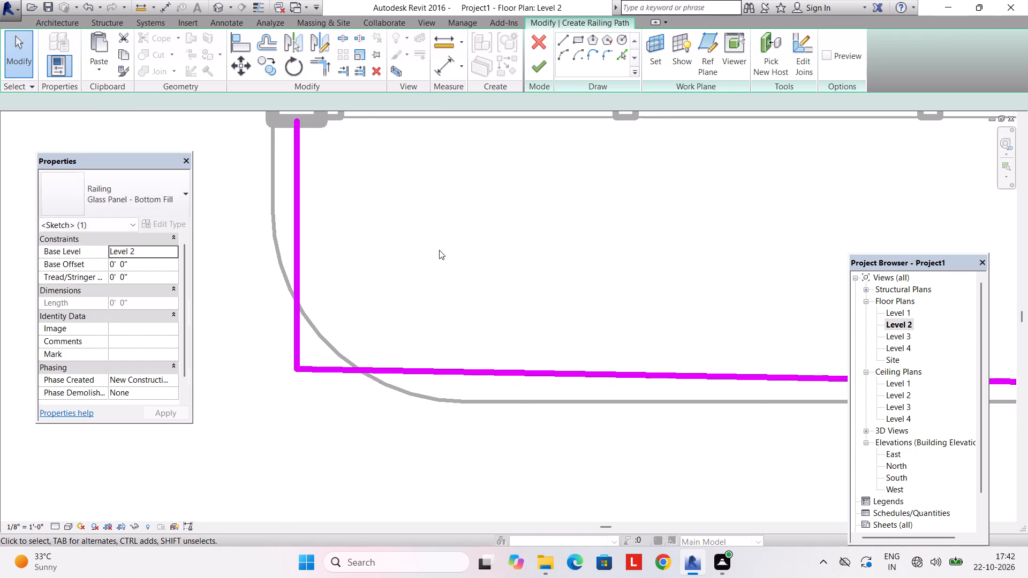
pyautogui.scroll(-7, 439, 250)
pyautogui.scroll(3, 535, 207)
pyautogui.click(604, 56)
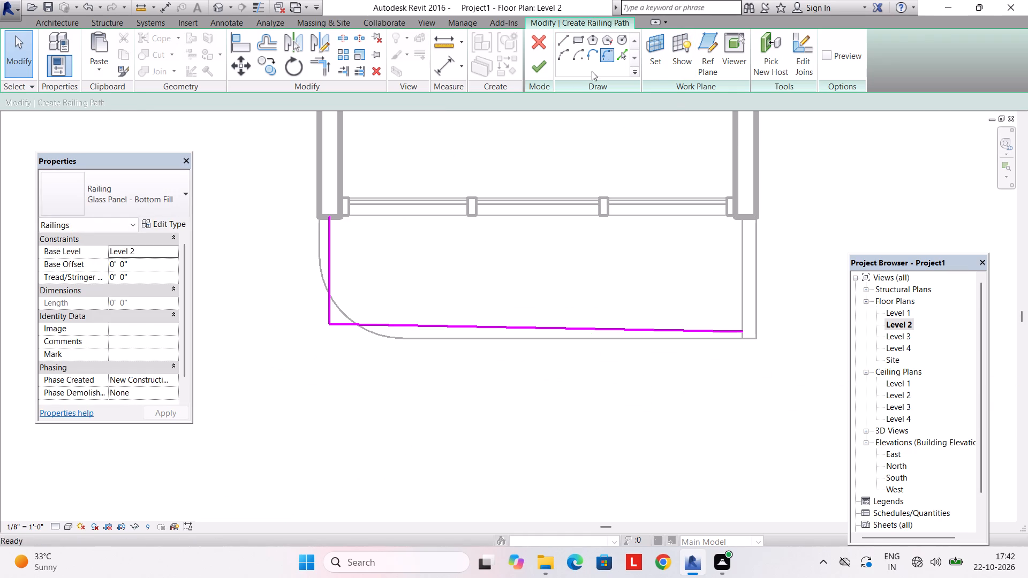
pyautogui.scroll(2, 332, 329)
pyautogui.click(343, 321)
pyautogui.click(327, 290)
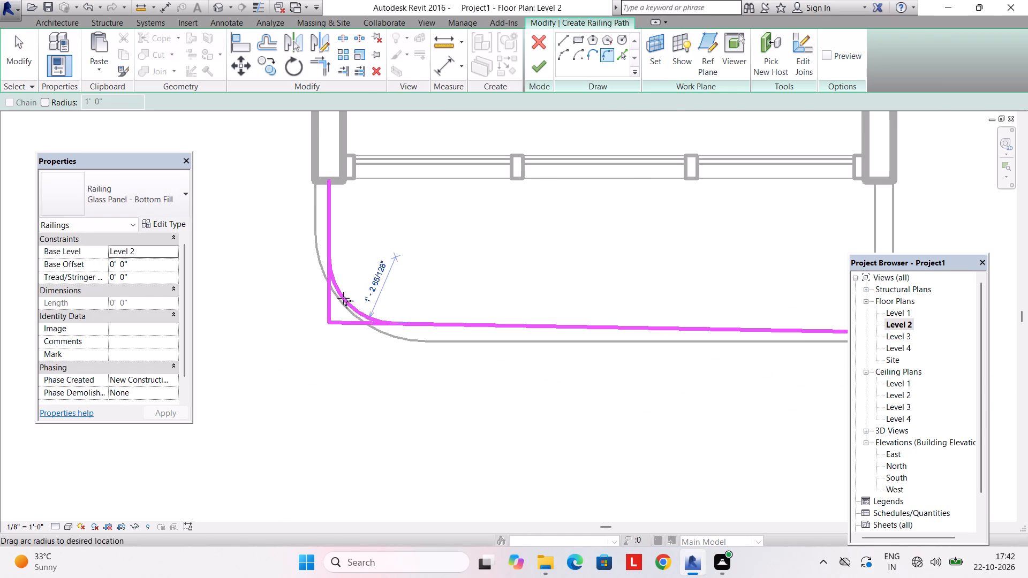
pyautogui.click(339, 300)
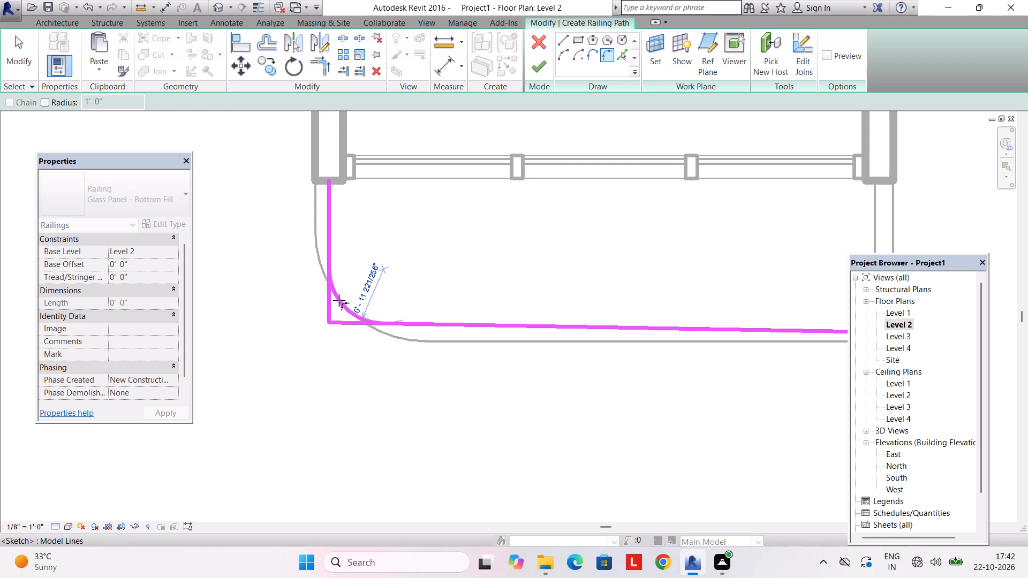
pyautogui.press('Escape')
pyautogui.press('Escape')
pyautogui.scroll(-4, 395, 258)
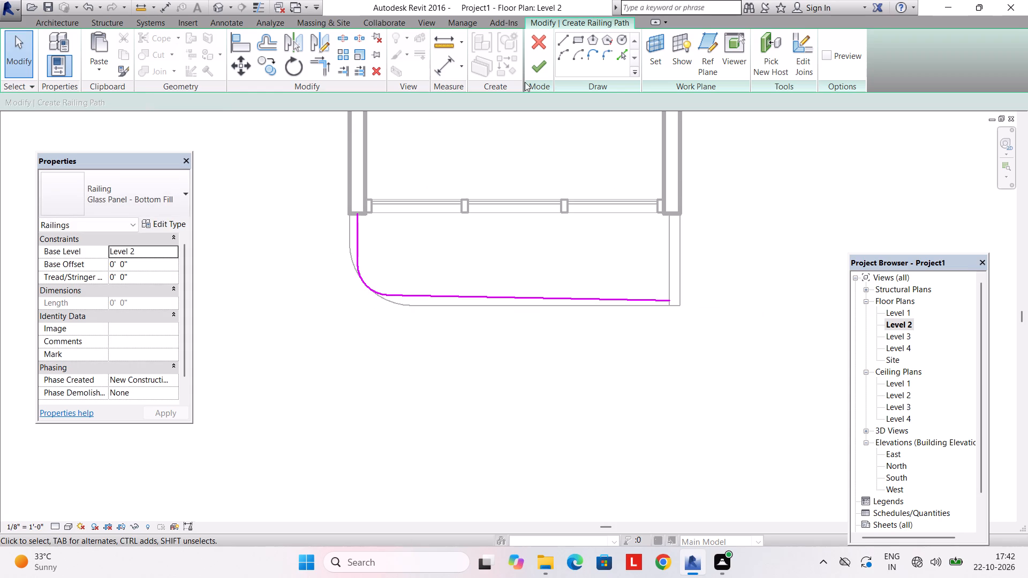
pyautogui.click(538, 73)
# Examine the new Level 2 balcony railing in the 3D view, including its rounded corner and its end at the east wall.
pyautogui.click(422, 22)
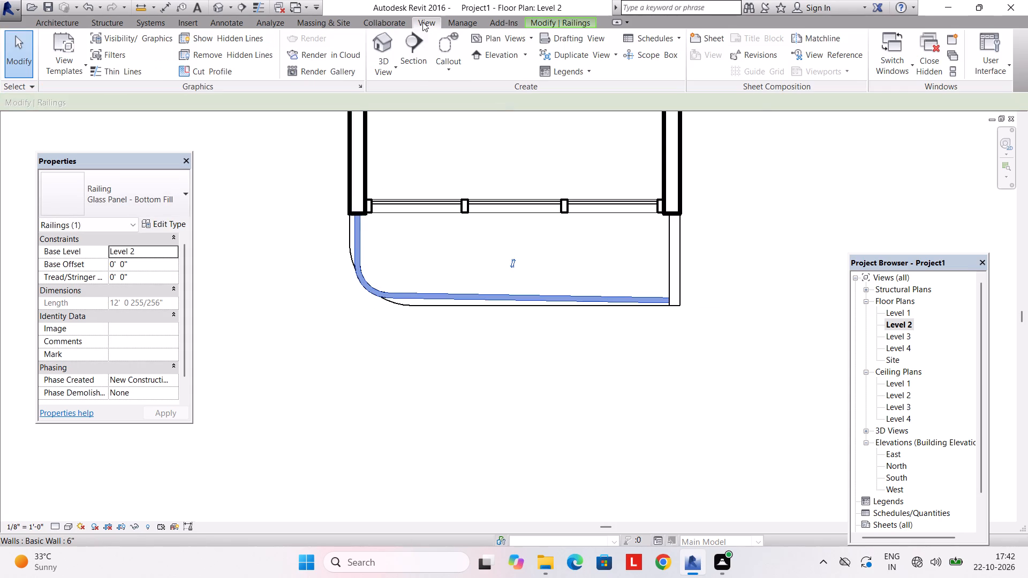
pyautogui.click(390, 43)
pyautogui.scroll(1, 406, 388)
pyautogui.moveTo(406, 394); pyautogui.dragTo(444, 430, button='middle')
pyautogui.scroll(3, 433, 445)
pyautogui.moveTo(429, 432); pyautogui.dragTo(415, 271, button='middle')
pyautogui.keyDown('shift'); pyautogui.moveTo(412, 314); pyautogui.dragTo(477, 375, button='middle'); pyautogui.keyUp('shift')
pyautogui.scroll(7, 481, 391)
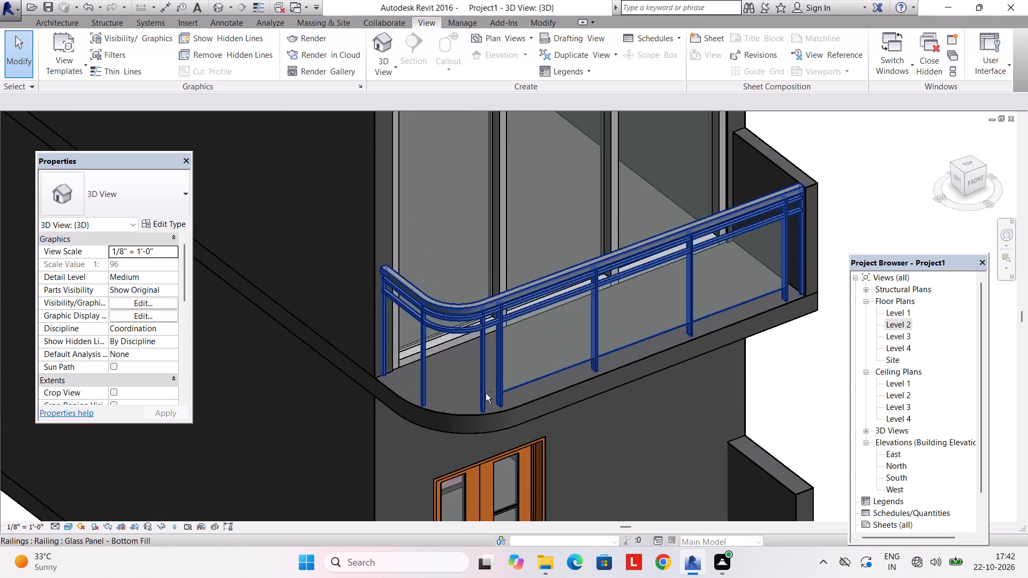
pyautogui.keyDown('shift'); pyautogui.moveTo(486, 395); pyautogui.dragTo(584, 451, button='middle'); pyautogui.keyUp('shift')
pyautogui.moveTo(747, 303); pyautogui.dragTo(632, 312, button='middle')
pyautogui.keyDown('shift'); pyautogui.moveTo(678, 315); pyautogui.dragTo(536, 222, button='middle'); pyautogui.keyUp('shift')
pyautogui.scroll(1, 536, 214)
pyautogui.scroll(-4, 536, 213)
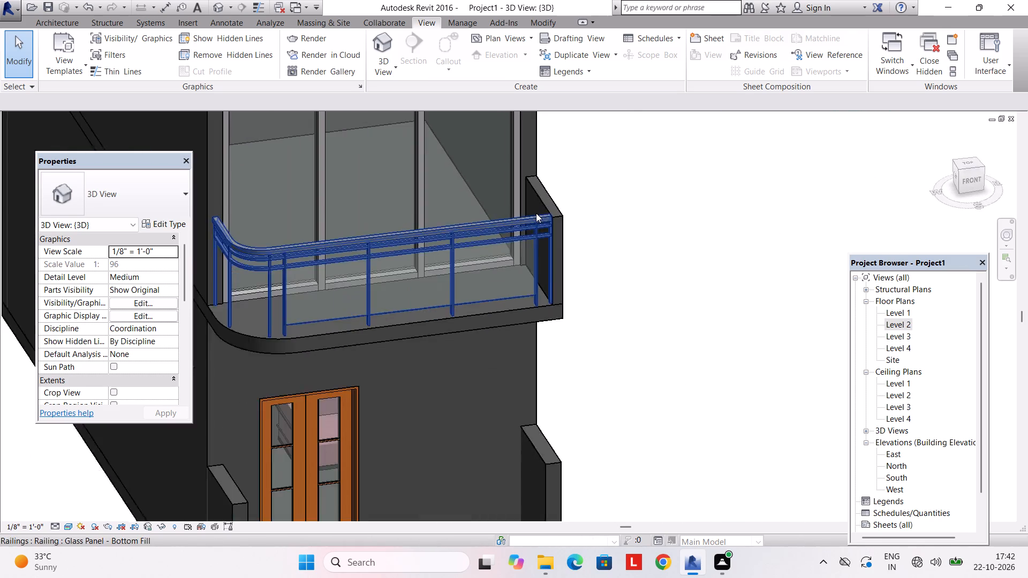
pyautogui.scroll(-5, 536, 213)
pyautogui.keyDown('shift'); pyautogui.moveTo(546, 214); pyautogui.dragTo(505, 162, button='middle'); pyautogui.keyUp('shift')
pyautogui.moveTo(507, 165); pyautogui.dragTo(593, 252, button='middle')
pyautogui.keyDown('shift'); pyautogui.moveTo(593, 287); pyautogui.dragTo(591, 253, button='middle'); pyautogui.keyUp('shift')
pyautogui.scroll(4, 530, 279)
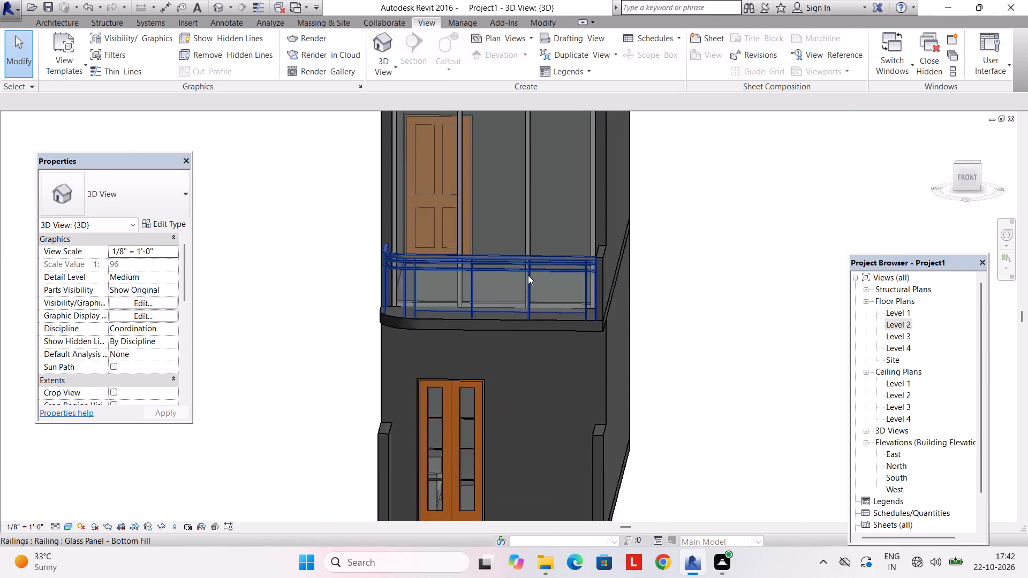
pyautogui.scroll(2, 528, 275)
pyautogui.scroll(-4, 469, 261)
pyautogui.keyDown('shift'); pyautogui.moveTo(481, 271); pyautogui.dragTo(471, 246, button='middle'); pyautogui.keyUp('shift')
pyautogui.scroll(-3, 605, 230)
pyautogui.moveTo(607, 238); pyautogui.dragTo(619, 285, button='middle')
pyautogui.scroll(-1, 637, 265)
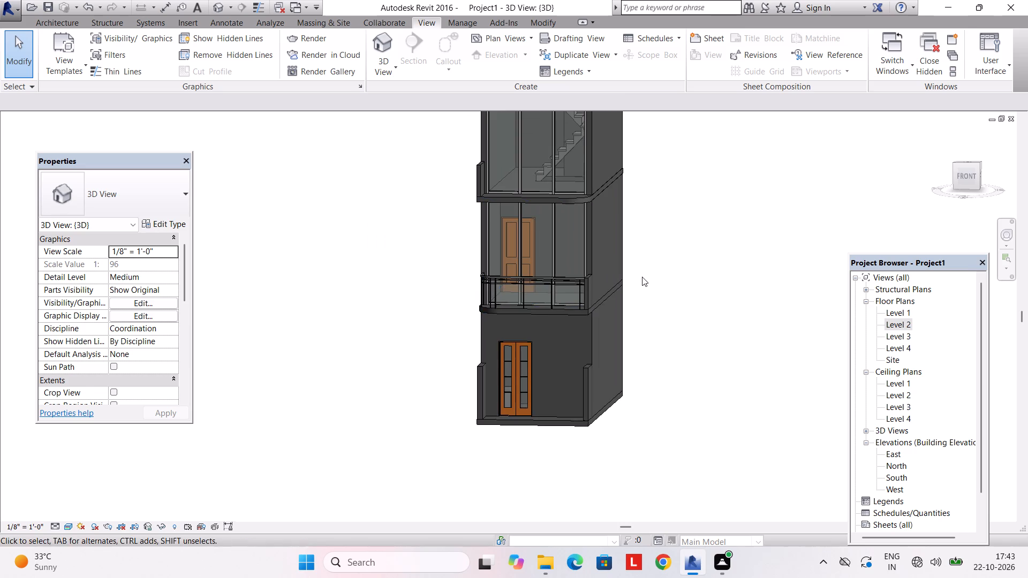
pyautogui.moveTo(644, 274); pyautogui.dragTo(663, 343, button='middle')
# On the Level 3 plan, start a railing and draw its front line, about 10'-2" long, from the west balcony wall's inner face to the balcony's east edge.
pyautogui.doubleClick(902, 335)
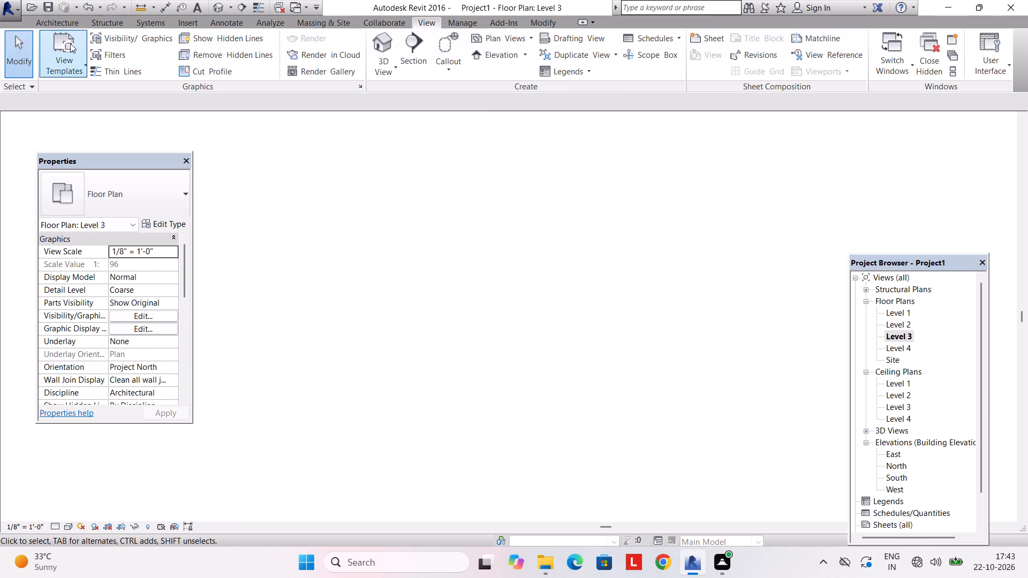
pyautogui.click(64, 21)
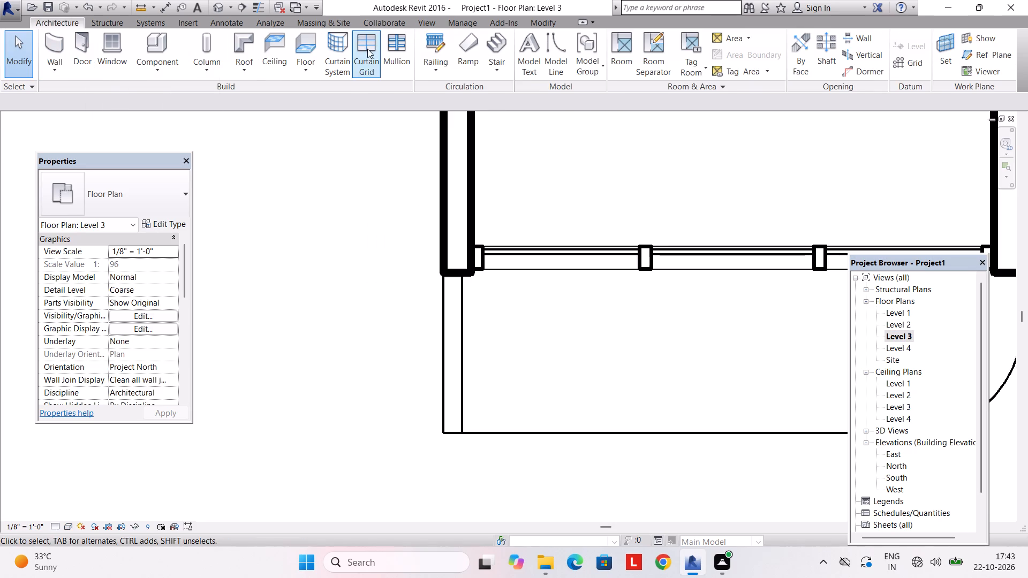
pyautogui.click(435, 45)
pyautogui.moveTo(558, 260); pyautogui.dragTo(502, 252, button='middle')
pyautogui.scroll(-3, 628, 296)
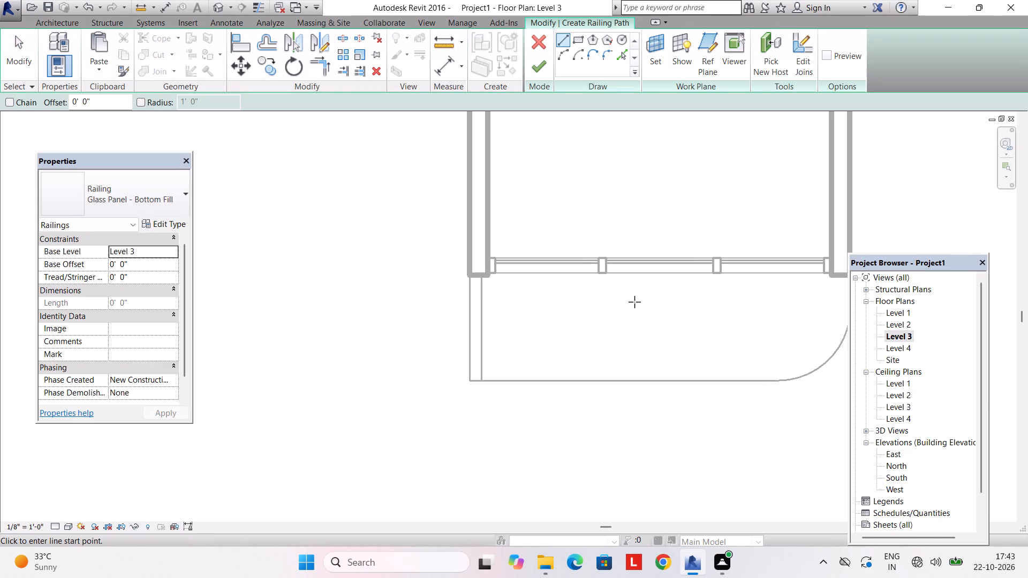
pyautogui.moveTo(634, 302); pyautogui.dragTo(617, 303, button='middle')
pyautogui.moveTo(562, 343); pyautogui.dragTo(521, 324, button='middle')
pyautogui.scroll(2, 410, 300)
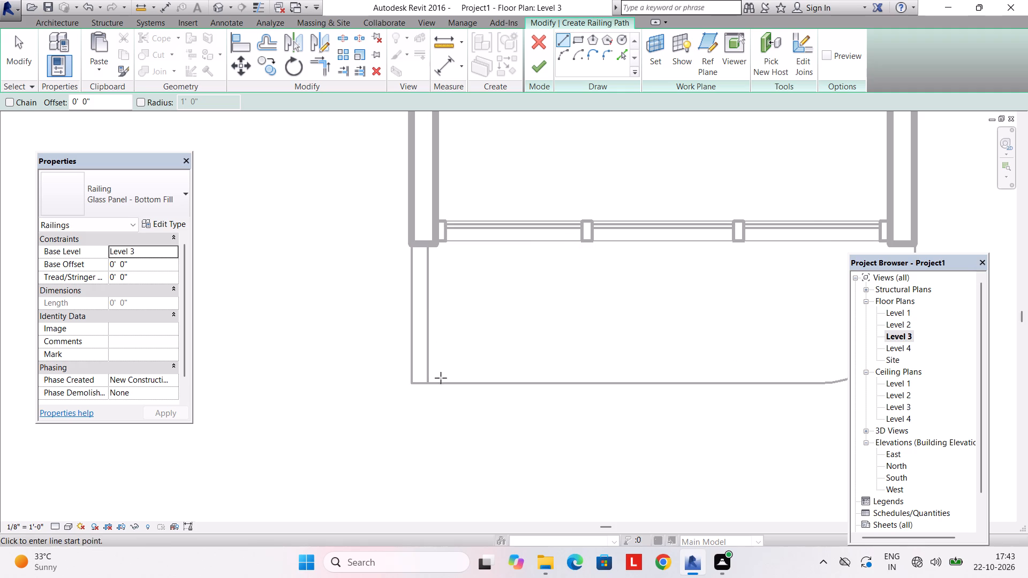
pyautogui.click(428, 377)
pyautogui.moveTo(641, 386); pyautogui.dragTo(456, 366, button='middle')
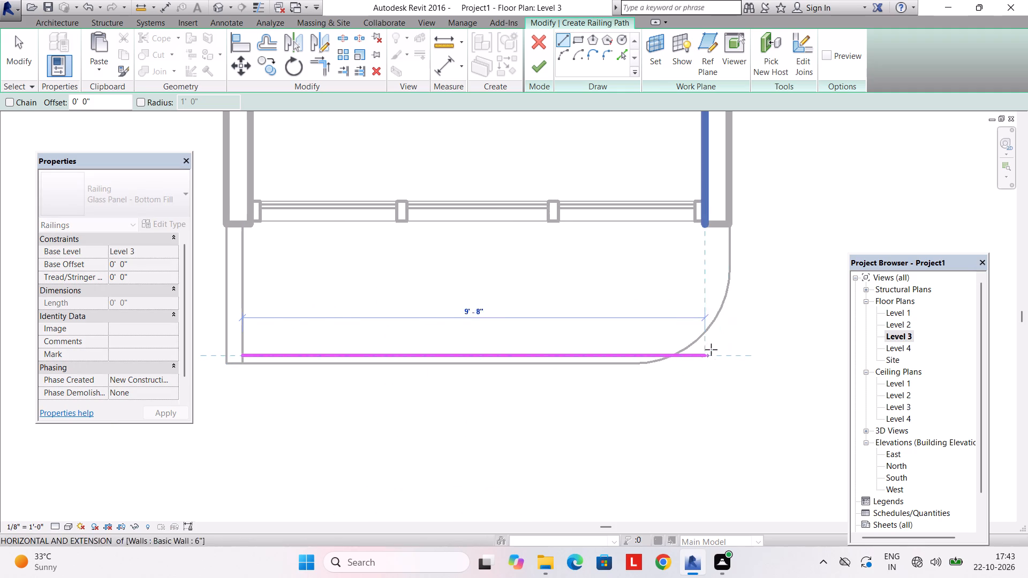
pyautogui.click(730, 358)
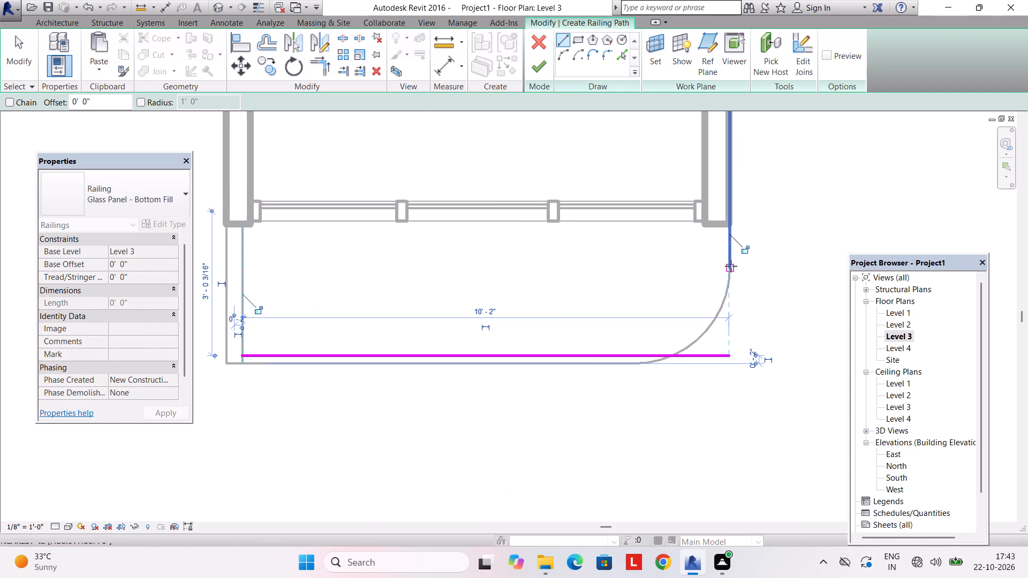
# Draw the railing's east line from the house wall's outer southeast corner to the front line's east end.
pyautogui.click(731, 226)
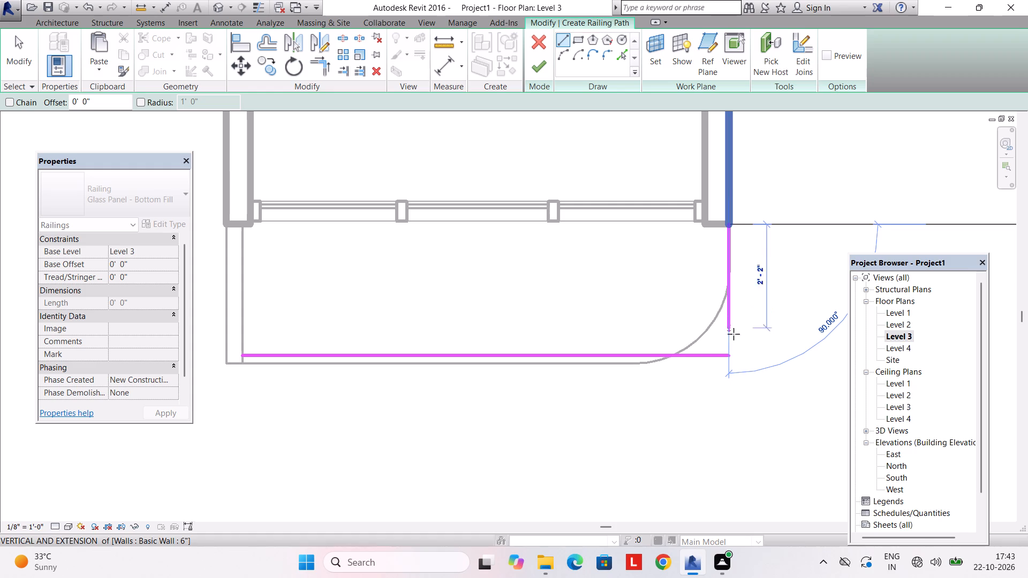
pyautogui.click(732, 356)
pyautogui.press('Escape')
pyautogui.press('Escape')
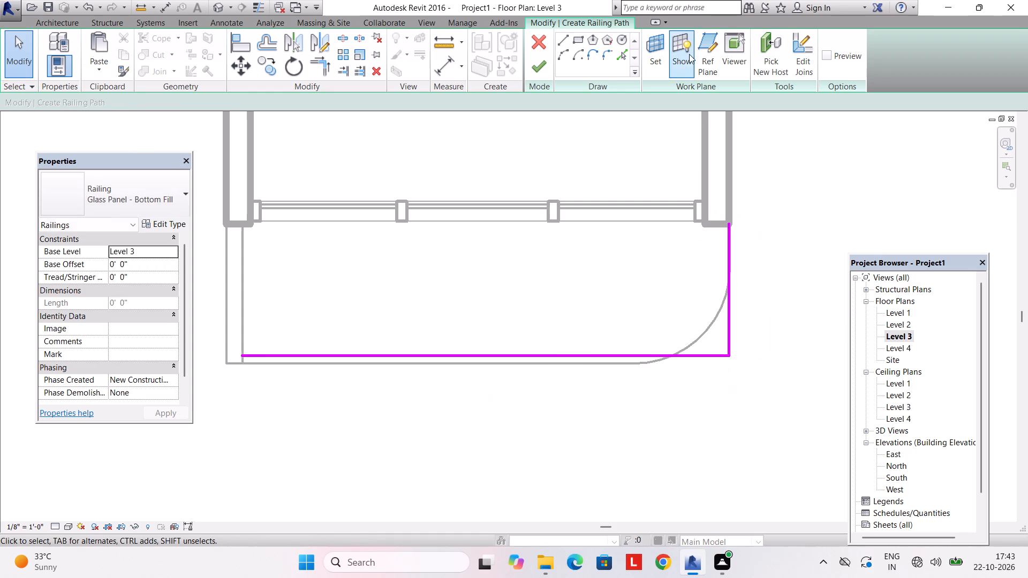
# Round the railing path's southeast corner with a fillet arc of about 1'-8" radius and finish the Level 3 railing.
pyautogui.click(607, 52)
pyautogui.scroll(2, 686, 350)
pyautogui.click(712, 357)
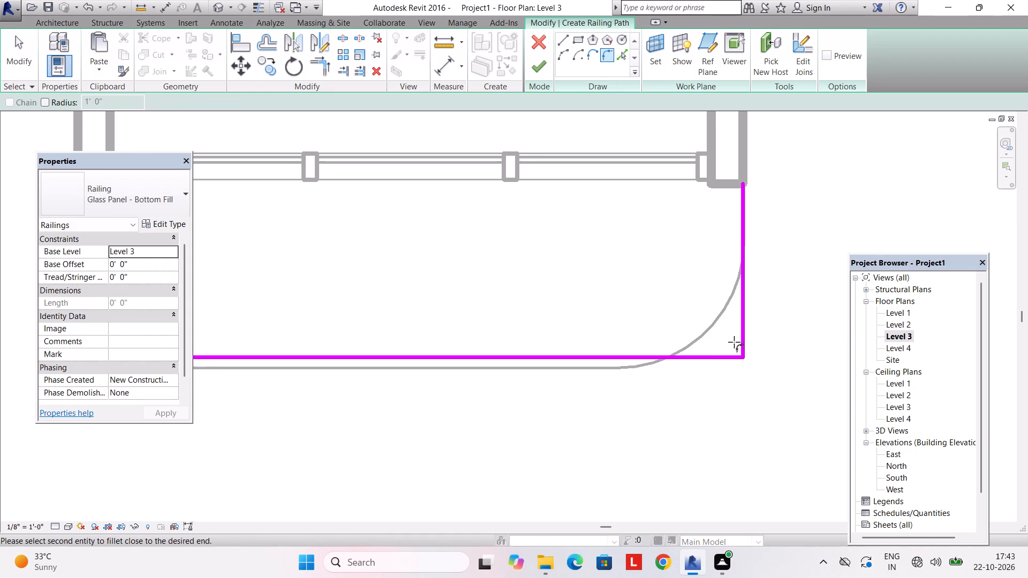
pyautogui.click(745, 325)
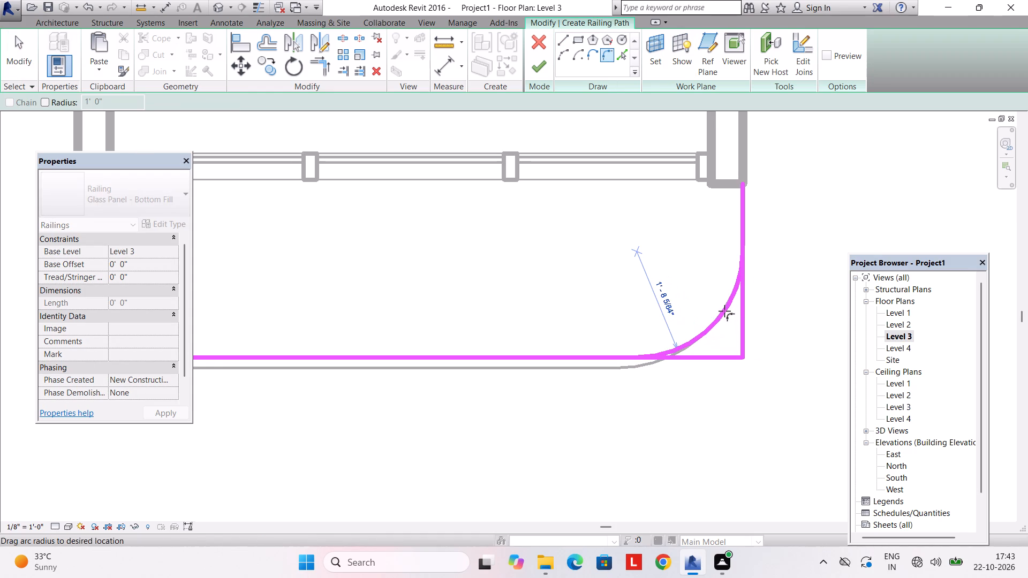
pyautogui.click(724, 312)
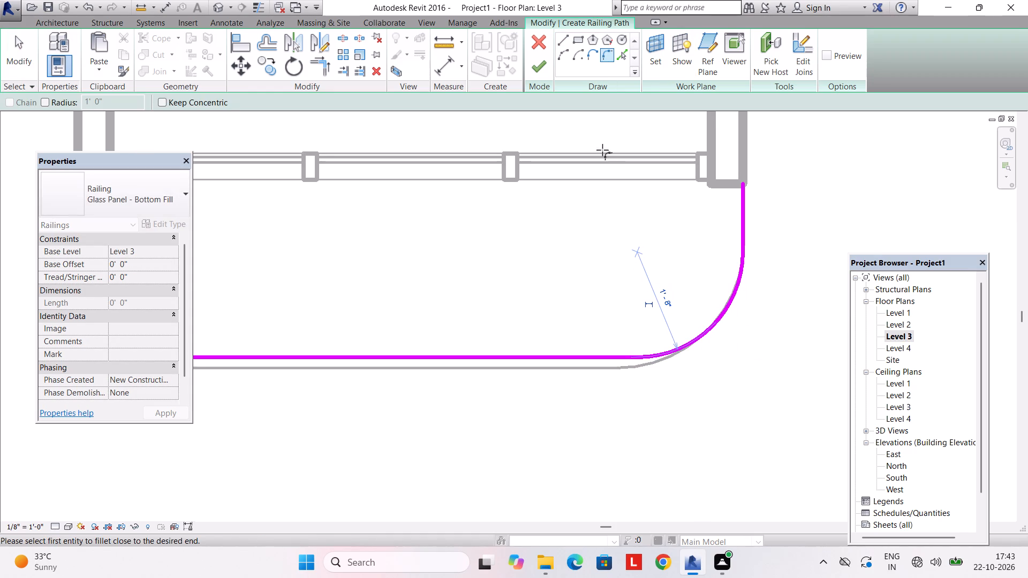
pyautogui.click(537, 73)
pyautogui.press('Escape')
# Examine the new Level 3 balcony railing in the 3D view, including its rounded corner, its end at the house wall and the whole front.
pyautogui.click(425, 21)
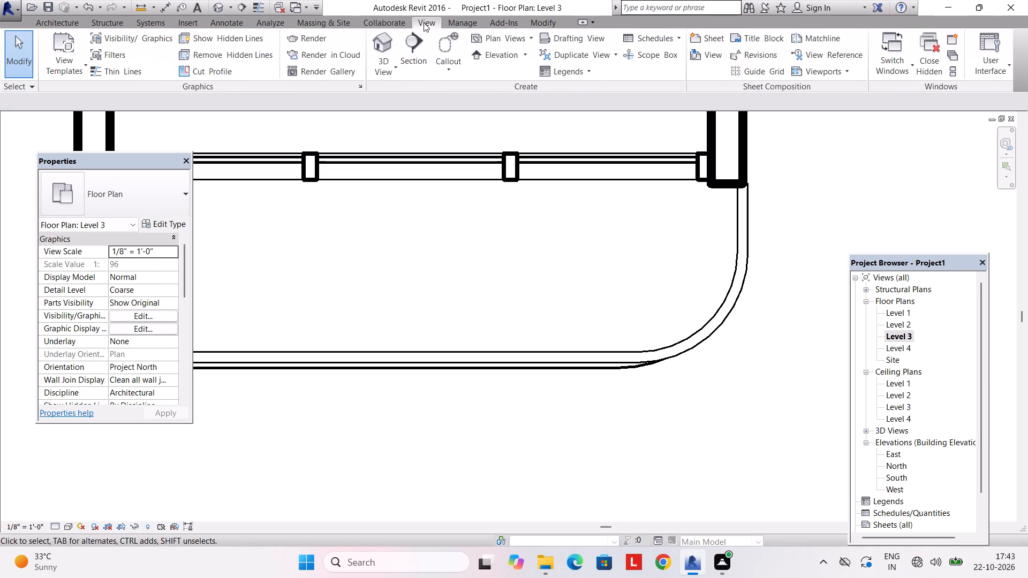
pyautogui.click(385, 39)
pyautogui.scroll(1, 529, 283)
pyautogui.keyDown('shift'); pyautogui.moveTo(530, 280); pyautogui.dragTo(607, 389, button='middle'); pyautogui.keyUp('shift')
pyautogui.scroll(4, 676, 317)
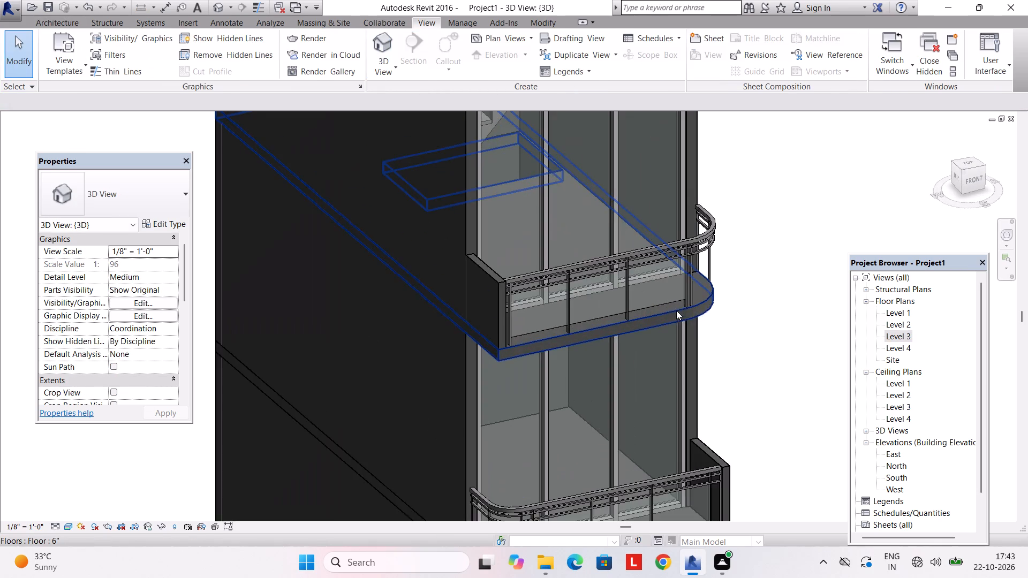
pyautogui.scroll(1, 676, 310)
pyautogui.keyDown('shift'); pyautogui.moveTo(683, 311); pyautogui.dragTo(603, 365, button='middle'); pyautogui.keyUp('shift')
pyautogui.scroll(7, 594, 362)
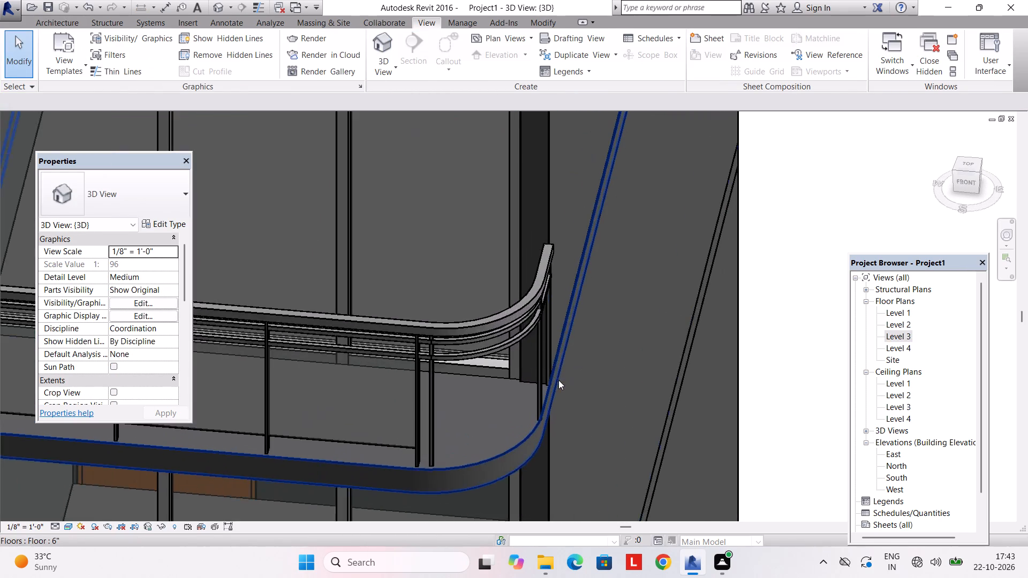
pyautogui.scroll(2, 558, 380)
pyautogui.moveTo(558, 377); pyautogui.dragTo(557, 318, button='middle')
pyautogui.scroll(1, 556, 326)
pyautogui.scroll(-14, 556, 326)
pyautogui.moveTo(554, 327); pyautogui.dragTo(542, 208, button='middle')
pyautogui.scroll(4, 535, 245)
pyautogui.keyDown('shift'); pyautogui.moveTo(528, 248); pyautogui.dragTo(561, 238, button='middle'); pyautogui.keyUp('shift')
pyautogui.scroll(-8, 561, 239)
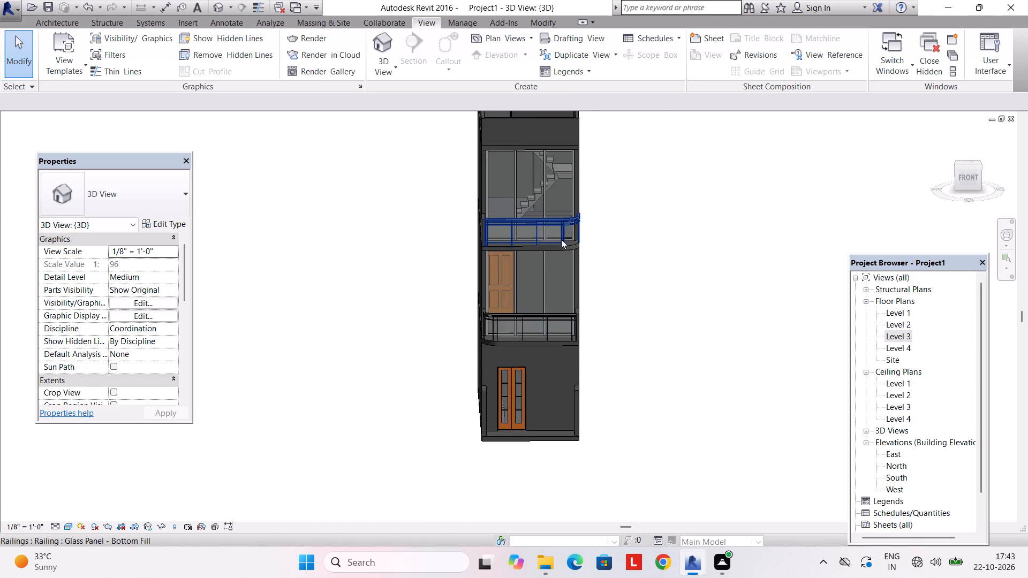
pyautogui.keyDown('shift'); pyautogui.moveTo(572, 247); pyautogui.dragTo(559, 243, button='middle'); pyautogui.keyUp('shift')
pyautogui.moveTo(551, 244); pyautogui.dragTo(594, 277, button='middle')
pyautogui.moveTo(579, 299); pyautogui.dragTo(523, 232, button='middle')
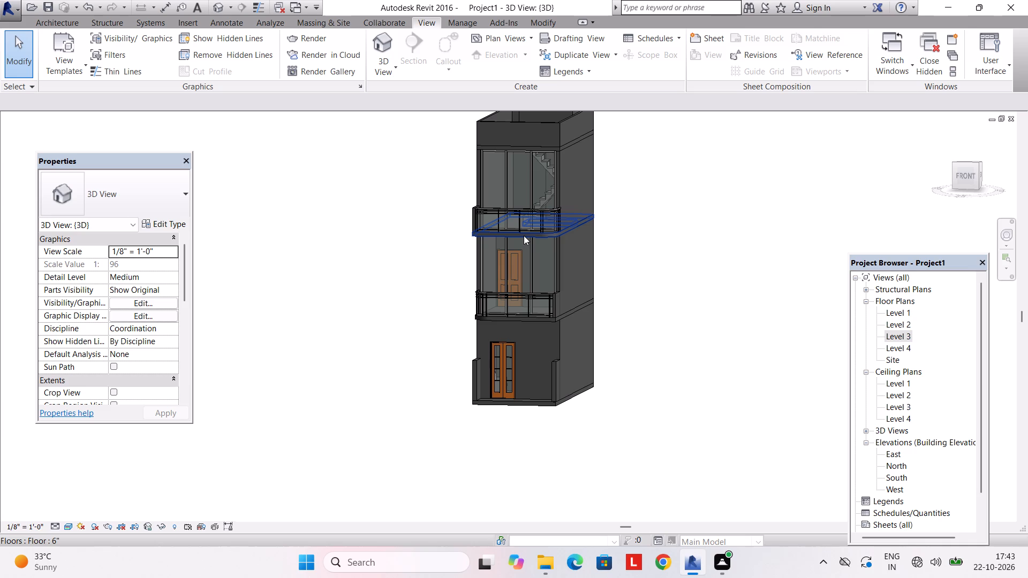
pyautogui.moveTo(534, 345); pyautogui.dragTo(594, 345, button='middle')
pyautogui.keyDown('shift'); pyautogui.moveTo(545, 325); pyautogui.dragTo(617, 318, button='middle'); pyautogui.keyUp('shift')
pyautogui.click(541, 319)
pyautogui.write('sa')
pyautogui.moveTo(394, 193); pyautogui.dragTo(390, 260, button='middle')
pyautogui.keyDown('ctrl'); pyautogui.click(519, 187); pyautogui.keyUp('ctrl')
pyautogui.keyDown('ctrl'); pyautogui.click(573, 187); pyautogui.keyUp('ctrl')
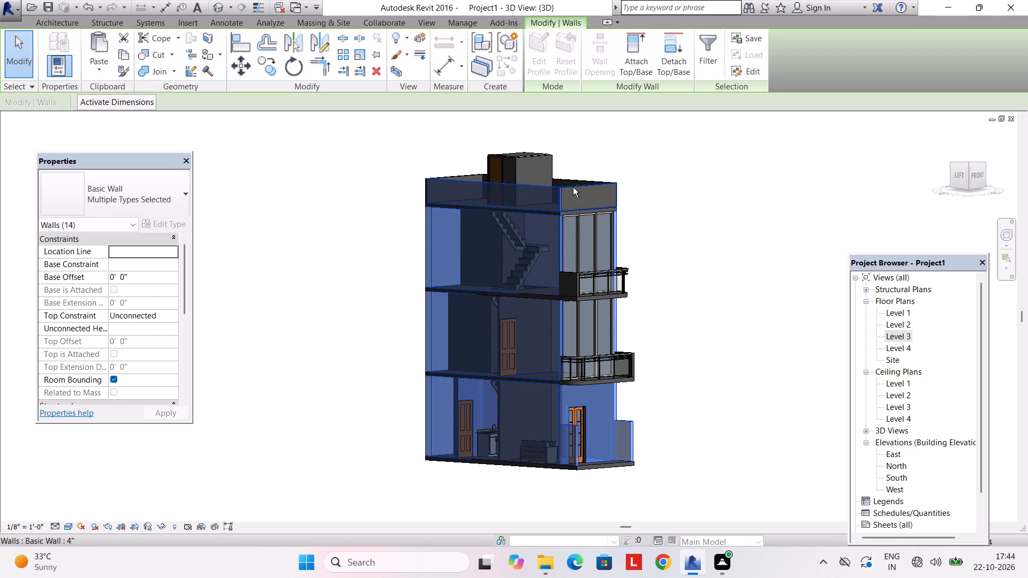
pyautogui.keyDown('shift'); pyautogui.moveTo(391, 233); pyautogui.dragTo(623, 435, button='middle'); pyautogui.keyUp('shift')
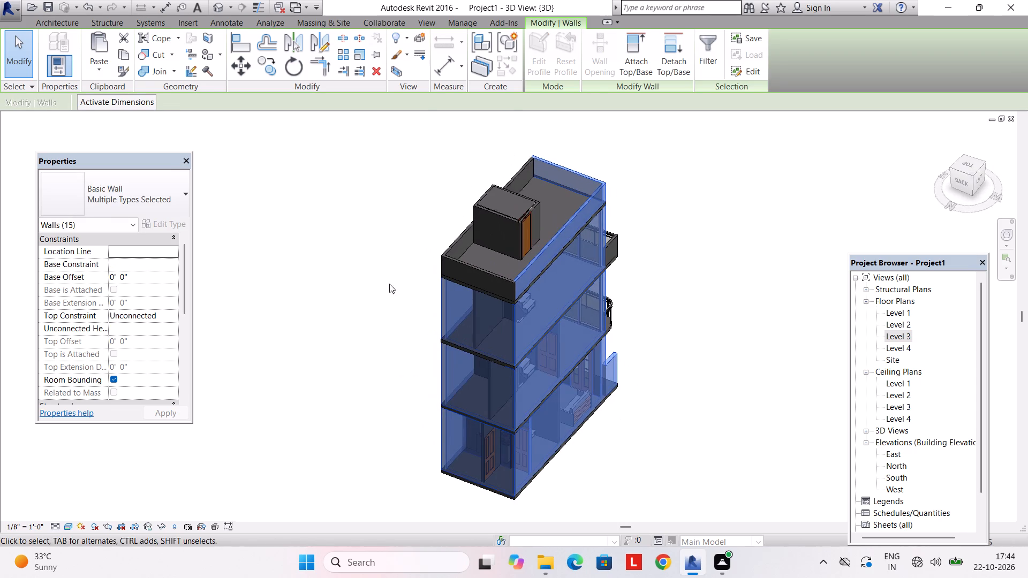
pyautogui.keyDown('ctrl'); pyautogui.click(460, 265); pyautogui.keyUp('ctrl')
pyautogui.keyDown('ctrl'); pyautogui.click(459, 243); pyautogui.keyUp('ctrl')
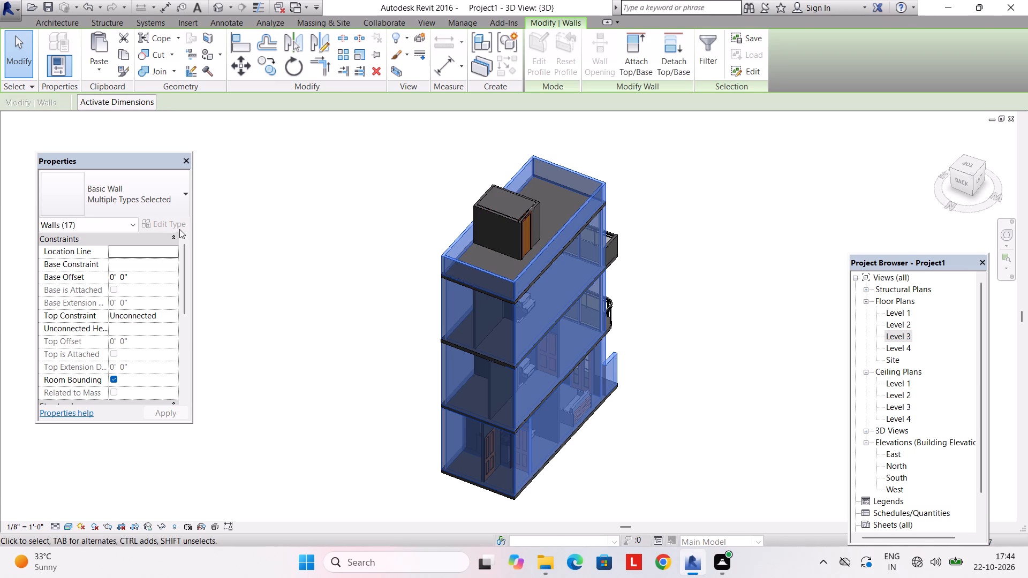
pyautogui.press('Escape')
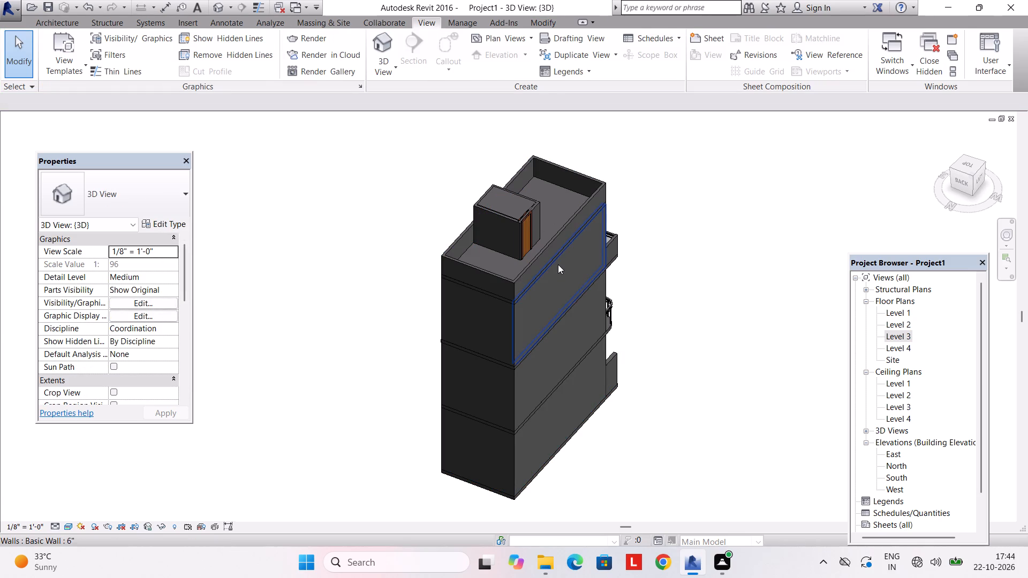
# Select all instances of the 6" wall and create a new material named ext wall for the type's Structure layer.
pyautogui.click(558, 264)
pyautogui.press('s')
pyautogui.press('a')
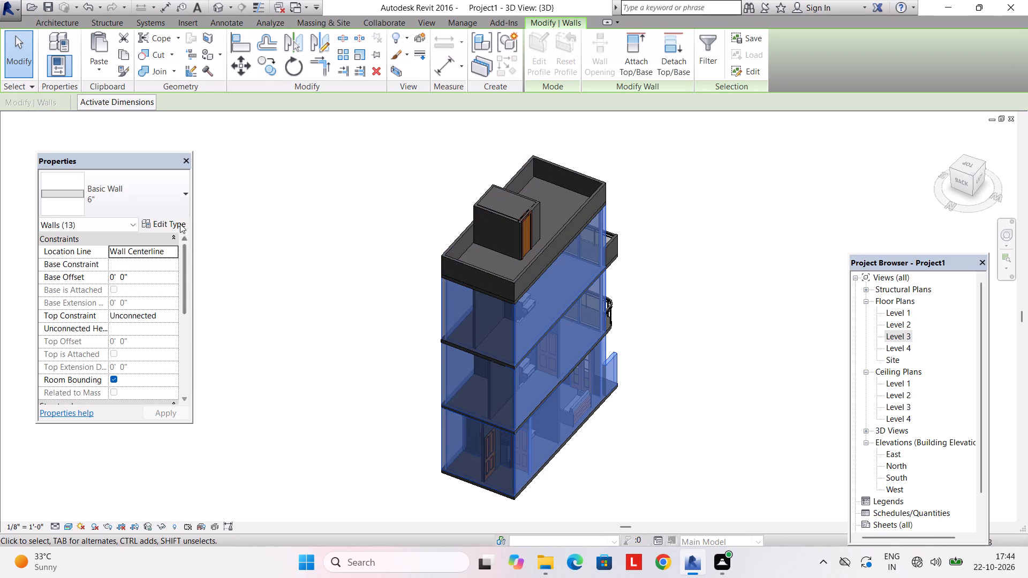
pyautogui.click(180, 224)
pyautogui.click(564, 209)
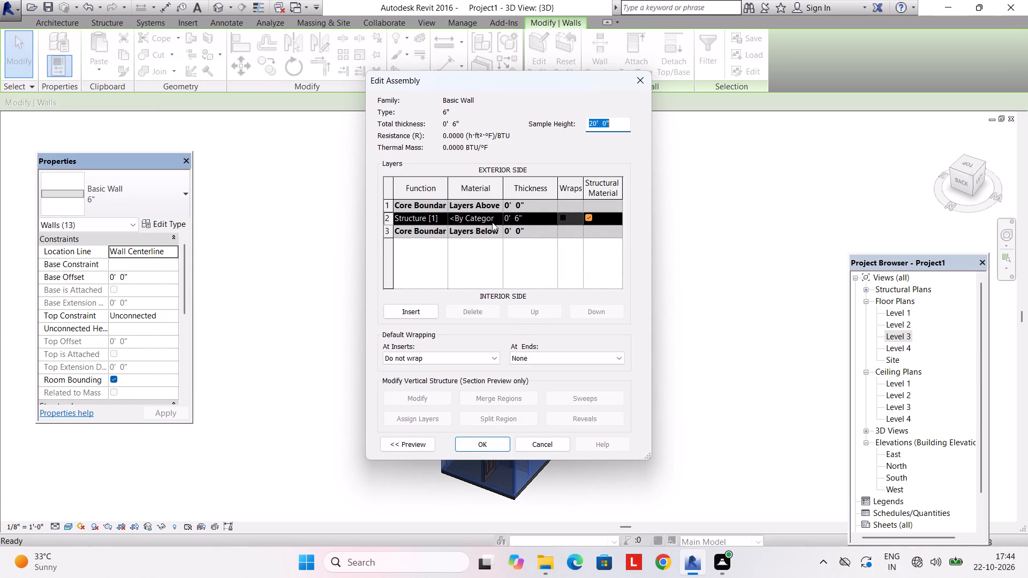
pyautogui.click(498, 215)
pyautogui.click(254, 417)
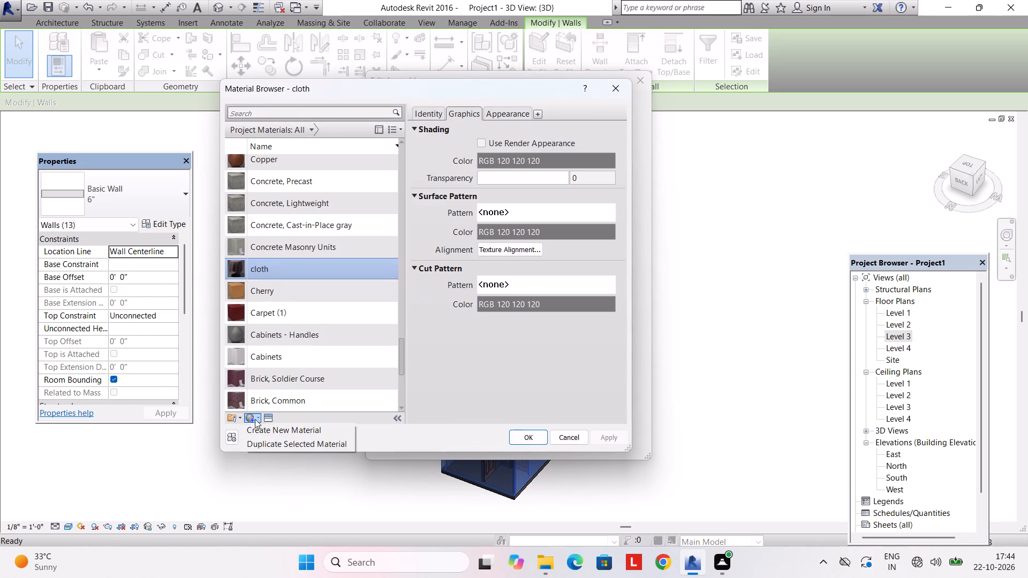
pyautogui.click(272, 436)
pyautogui.rightClick(322, 270)
pyautogui.click(346, 307)
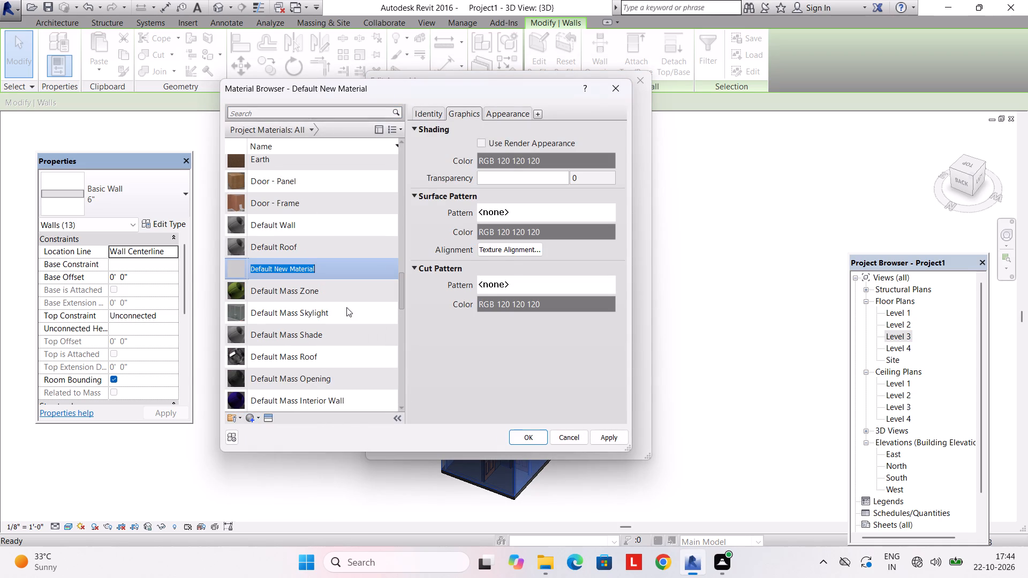
pyautogui.write('ext wall')
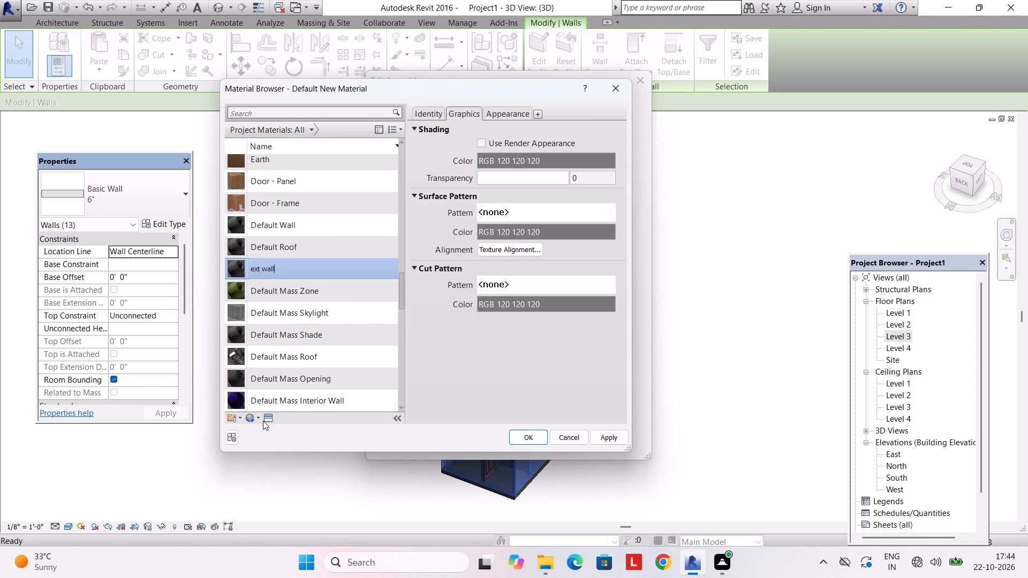
# Browse the Wall Paint assets in the Appearance Library for a colour for the ext wall material.
pyautogui.click(264, 421)
pyautogui.doubleClick(667, 173)
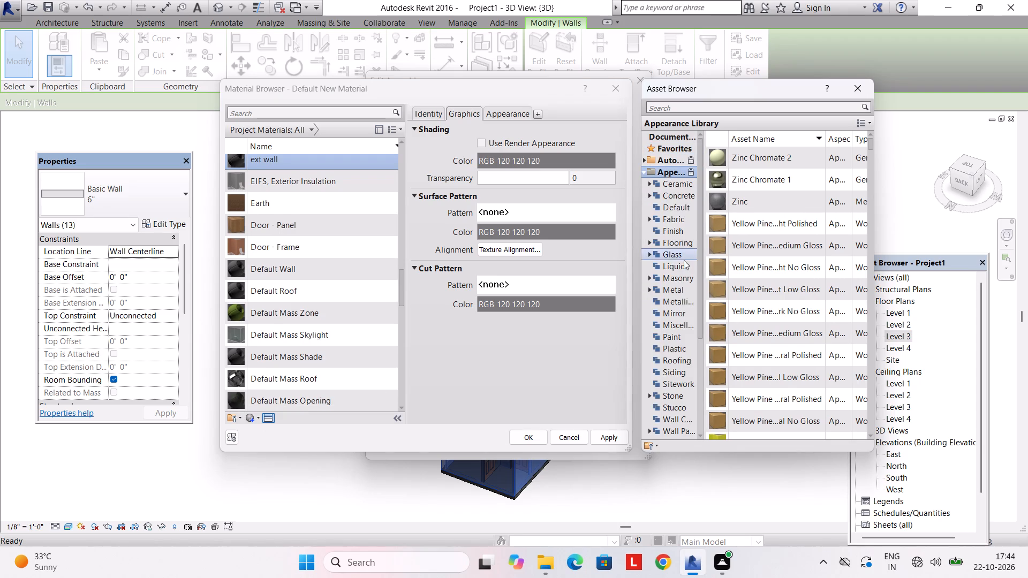
pyautogui.scroll(-6, 683, 265)
pyautogui.doubleClick(682, 291)
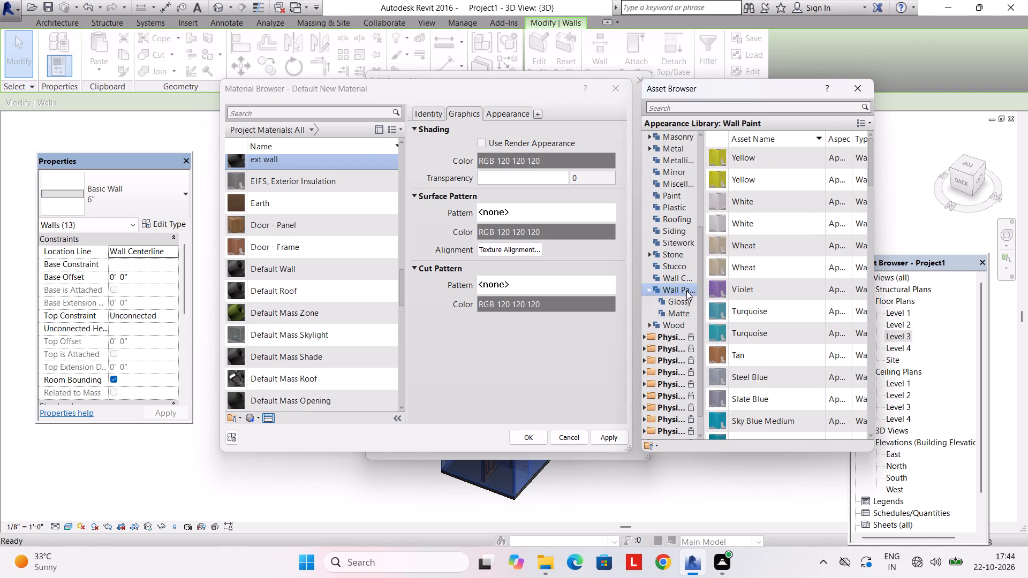
pyautogui.scroll(-16, 742, 275)
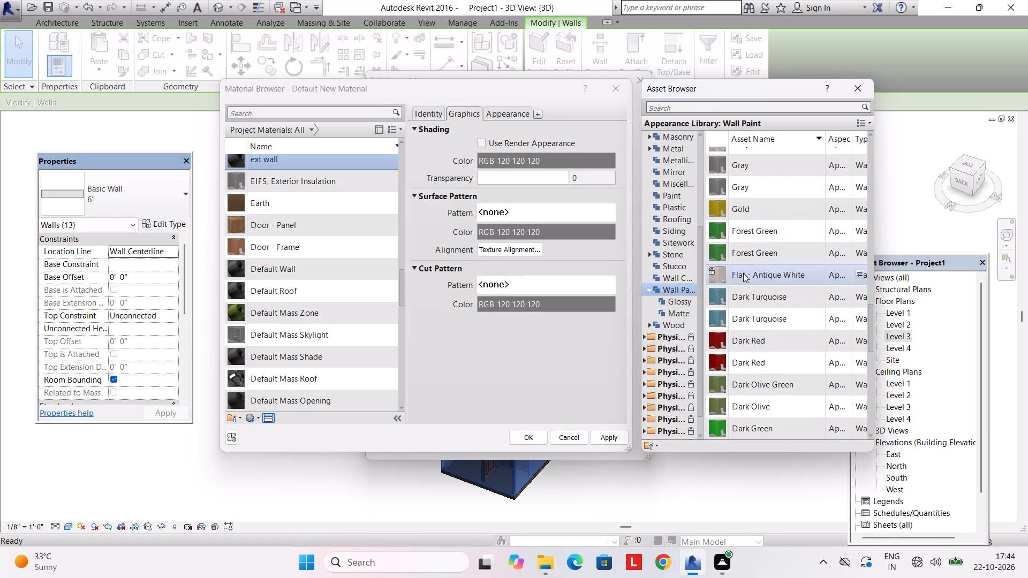
pyautogui.scroll(-15, 743, 273)
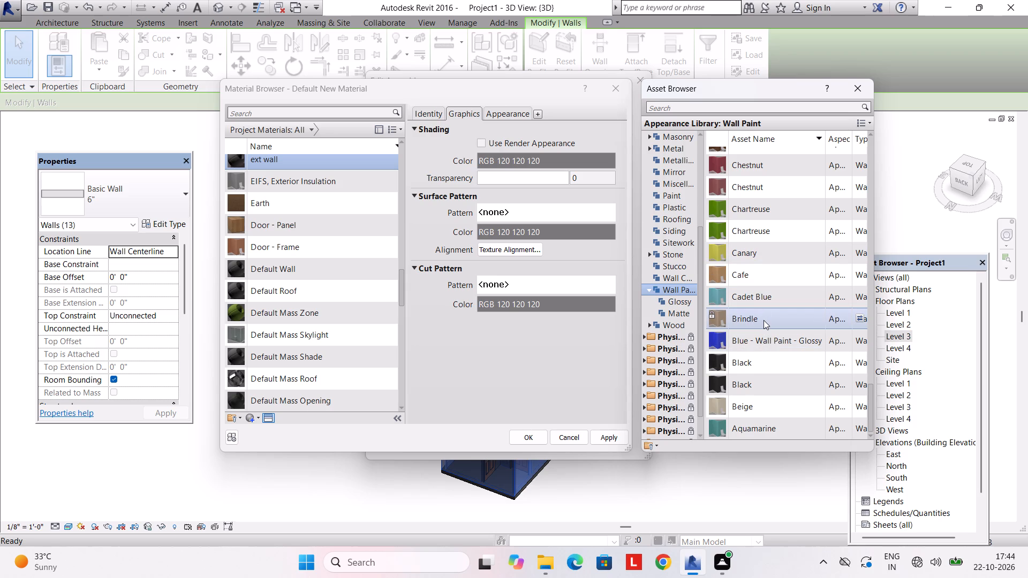
# Search the appearance assets for light yellow and apply the stucco asset Troweled - Light Yellow to the ext wall material.
pyautogui.click(716, 99)
pyautogui.click(716, 101)
pyautogui.click(716, 109)
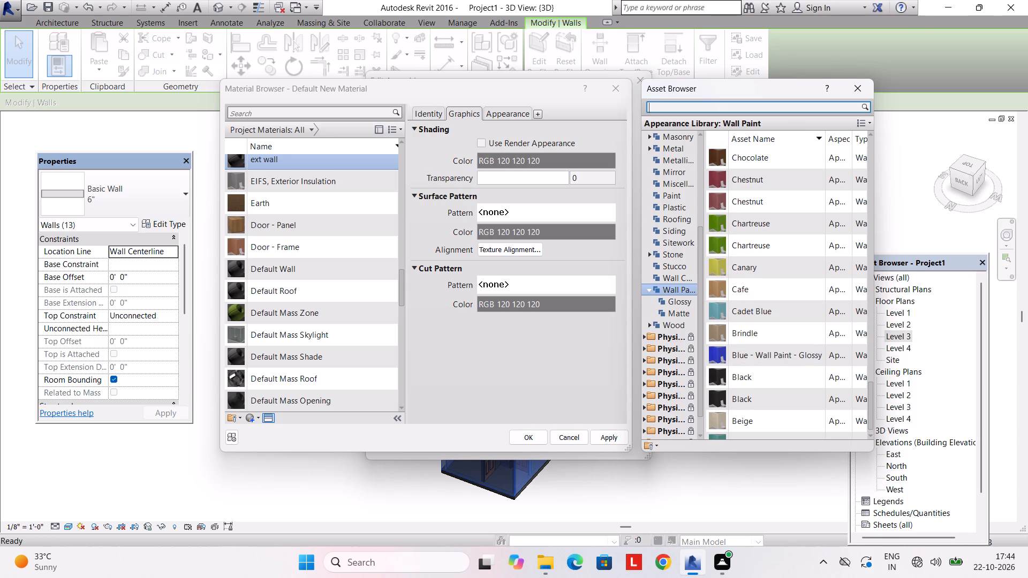
pyautogui.write('light ye;')
pyautogui.press('BackSpace')
pyautogui.write('llow')
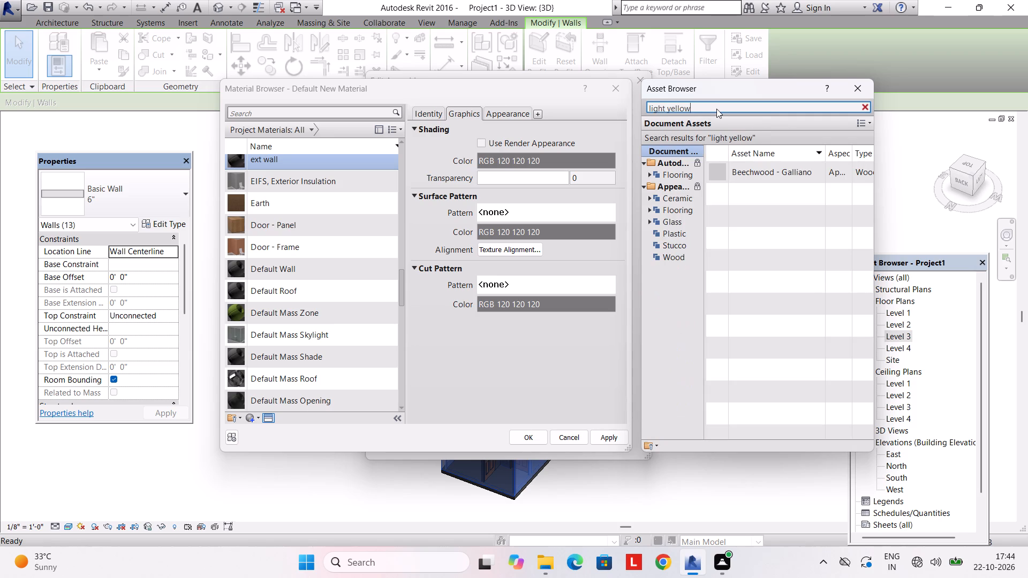
pyautogui.doubleClick(656, 187)
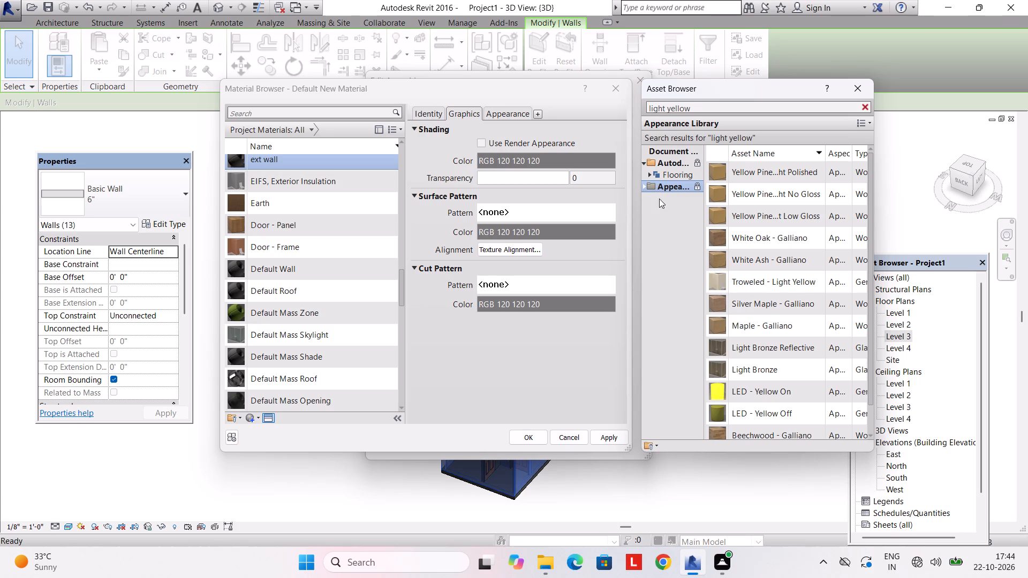
pyautogui.scroll(-1, 766, 282)
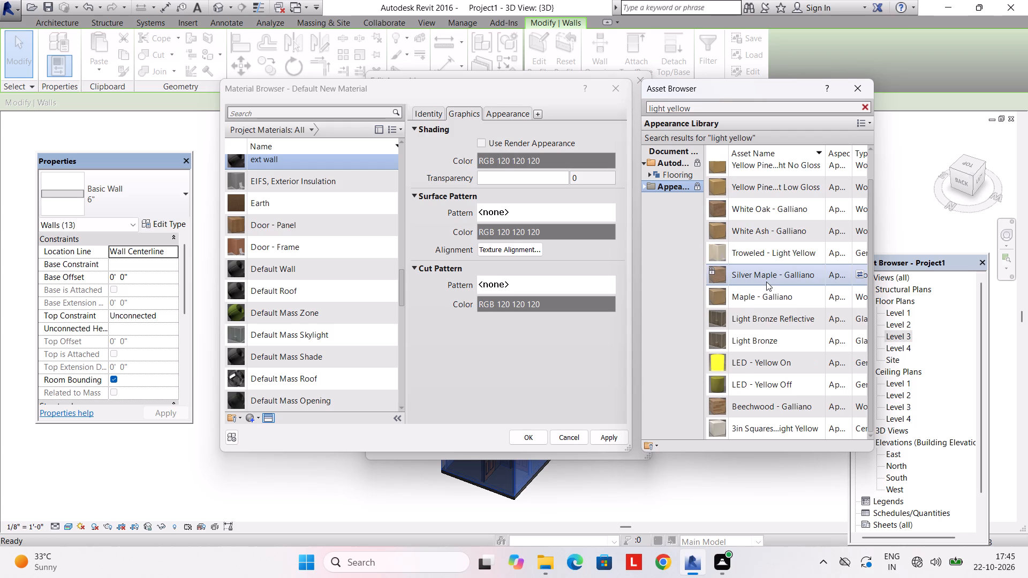
pyautogui.scroll(2, 766, 282)
pyautogui.click(682, 181)
pyautogui.doubleClick(682, 182)
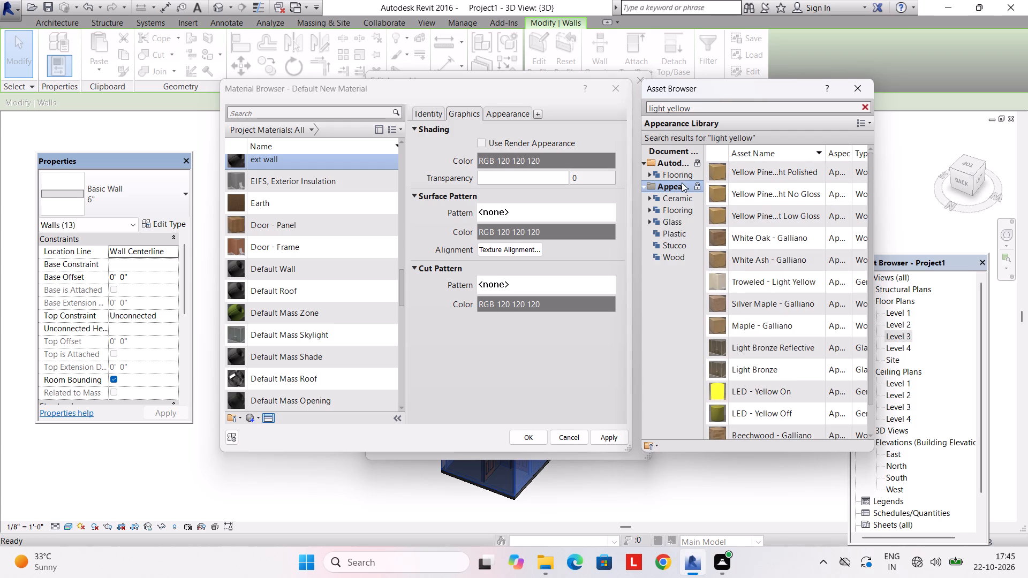
pyautogui.click(677, 209)
pyautogui.click(675, 218)
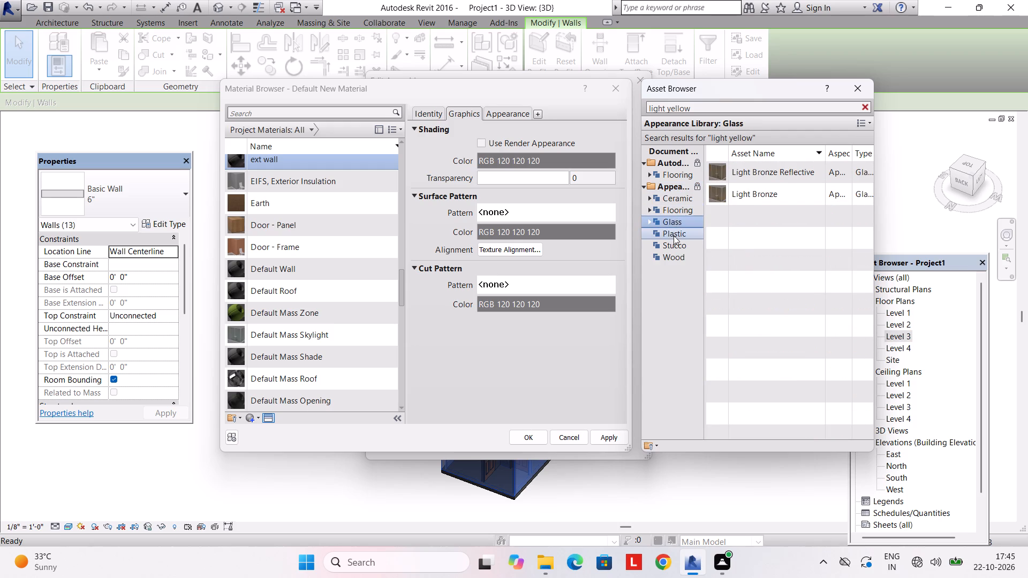
pyautogui.click(674, 242)
pyautogui.click(675, 261)
pyautogui.click(675, 246)
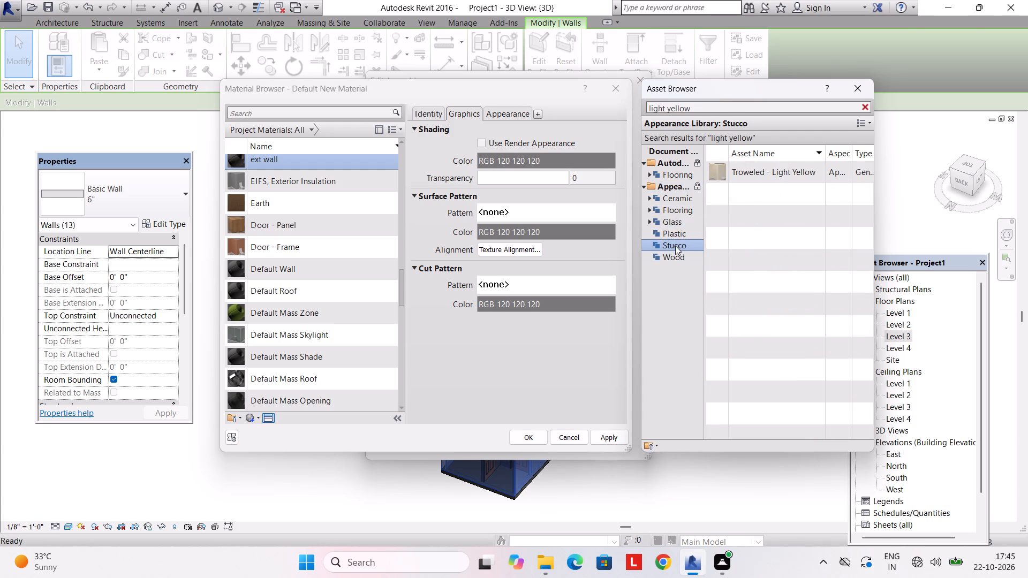
pyautogui.click(758, 176)
pyautogui.click(758, 176)
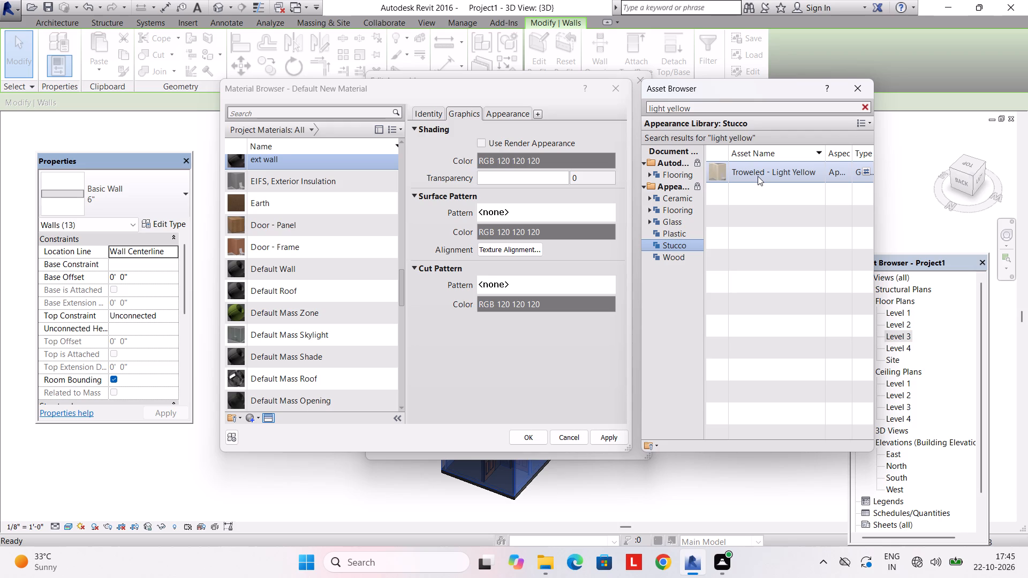
pyautogui.doubleClick(758, 176)
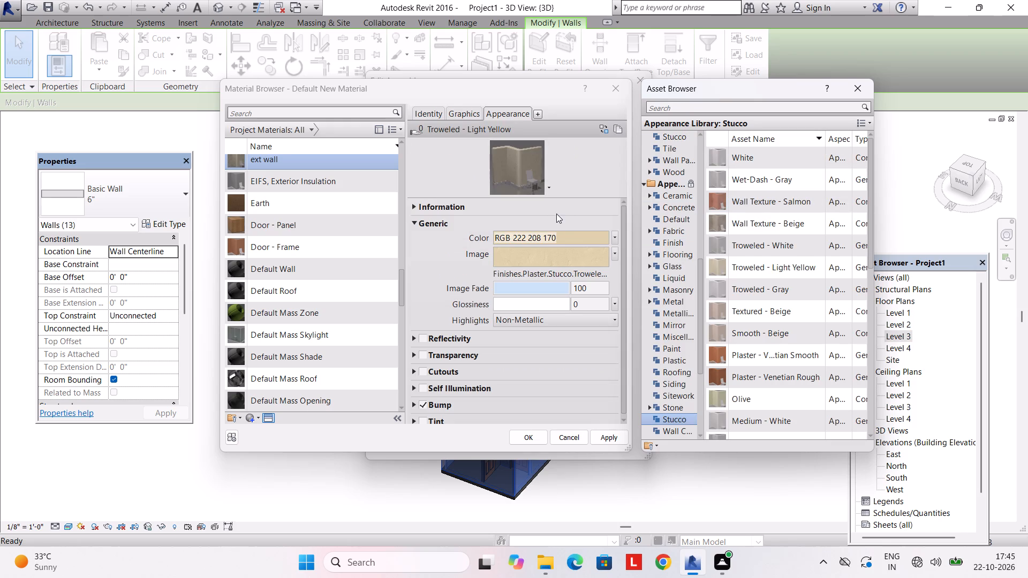
# Set the ext wall material's shading to use its render appearance and accept the material and 6" wall type changes.
pyautogui.click(476, 112)
pyautogui.click(484, 143)
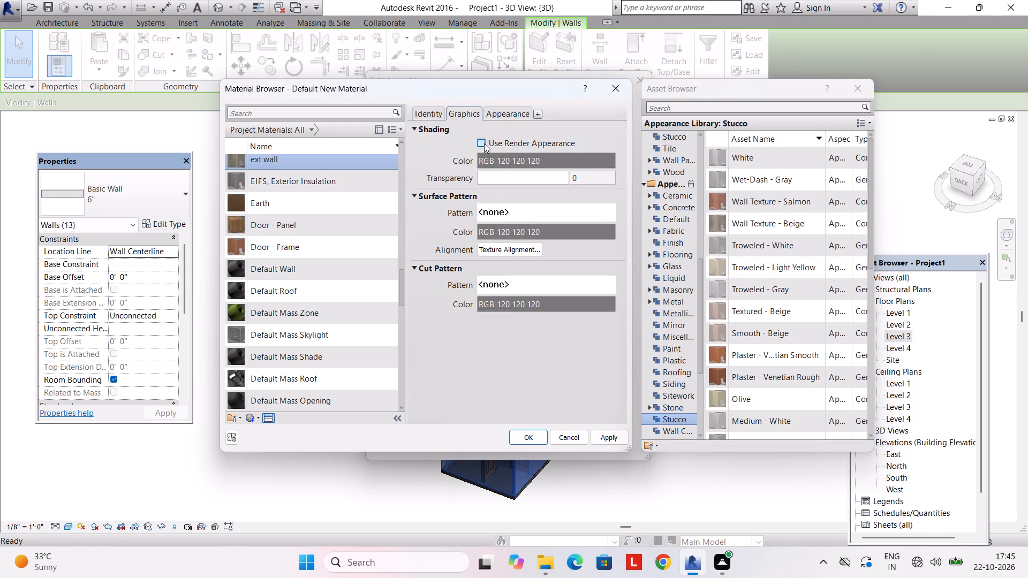
pyautogui.scroll(-2, 693, 425)
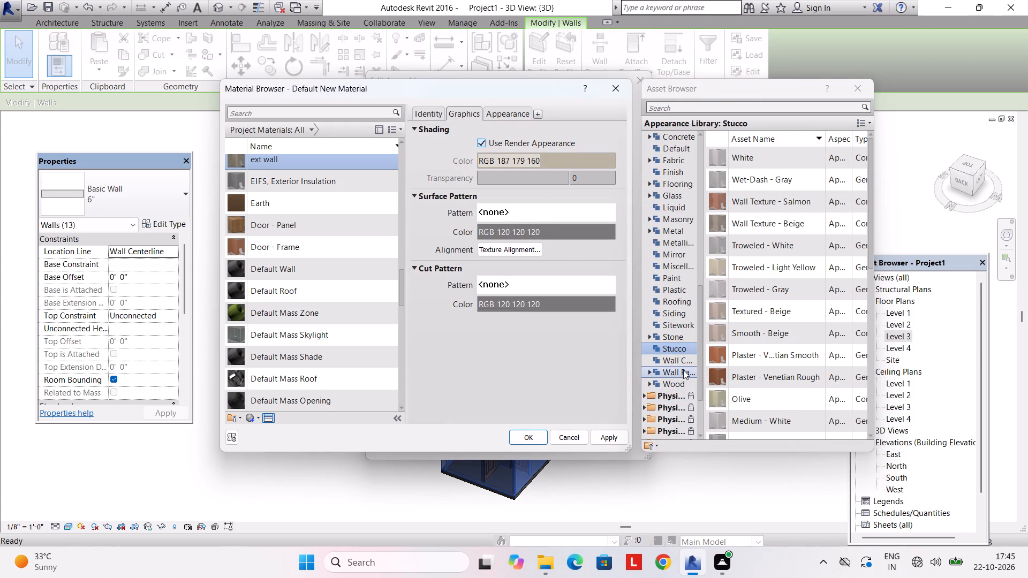
pyautogui.click(534, 432)
pyautogui.click(505, 435)
pyautogui.click(494, 445)
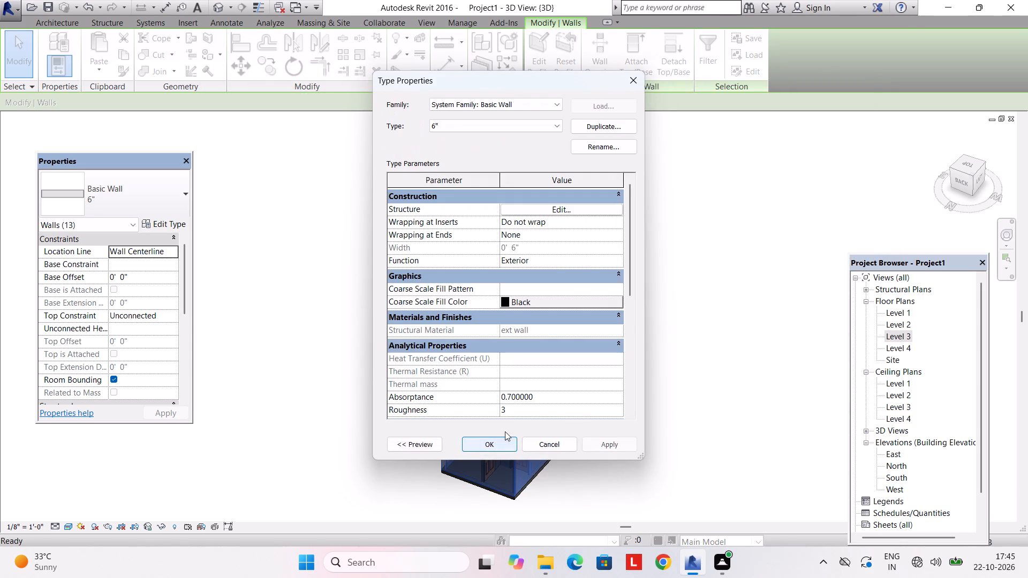
pyautogui.click(493, 448)
pyautogui.press('Escape')
# Examine the house's newly finished exterior walls, front balconies and parapet from several sides in the 3D view.
pyautogui.moveTo(523, 336); pyautogui.dragTo(534, 285, button='middle')
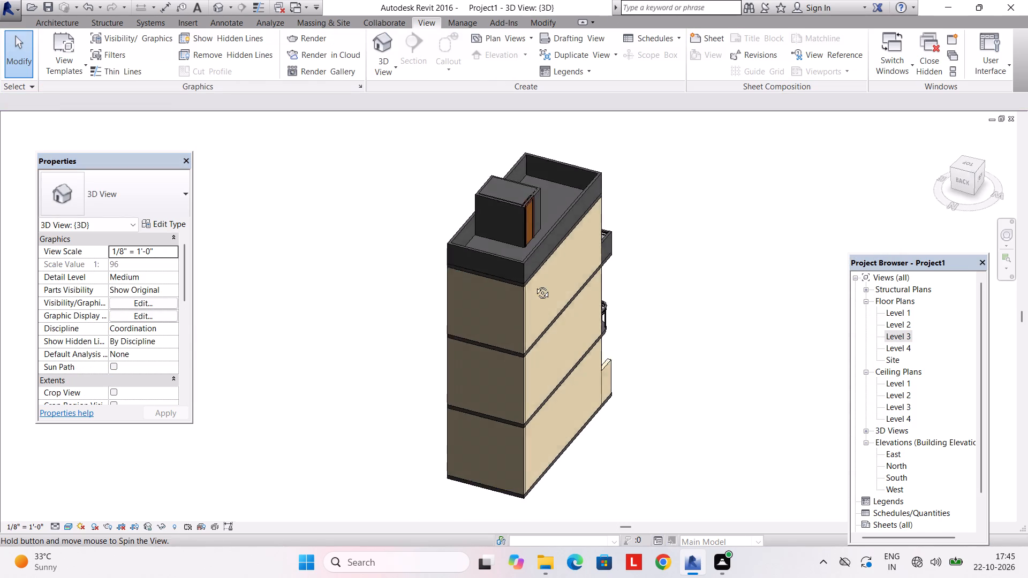
pyautogui.moveTo(534, 285); pyautogui.dragTo(428, 225, button='middle')
pyautogui.keyDown('shift'); pyautogui.moveTo(579, 296); pyautogui.dragTo(435, 253, button='middle'); pyautogui.keyUp('shift')
pyautogui.keyDown('shift'); pyautogui.moveTo(545, 285); pyautogui.dragTo(447, 266, button='middle'); pyautogui.keyUp('shift')
pyautogui.scroll(4, 494, 298)
pyautogui.keyDown('shift'); pyautogui.moveTo(553, 311); pyautogui.dragTo(513, 279, button='middle'); pyautogui.keyUp('shift')
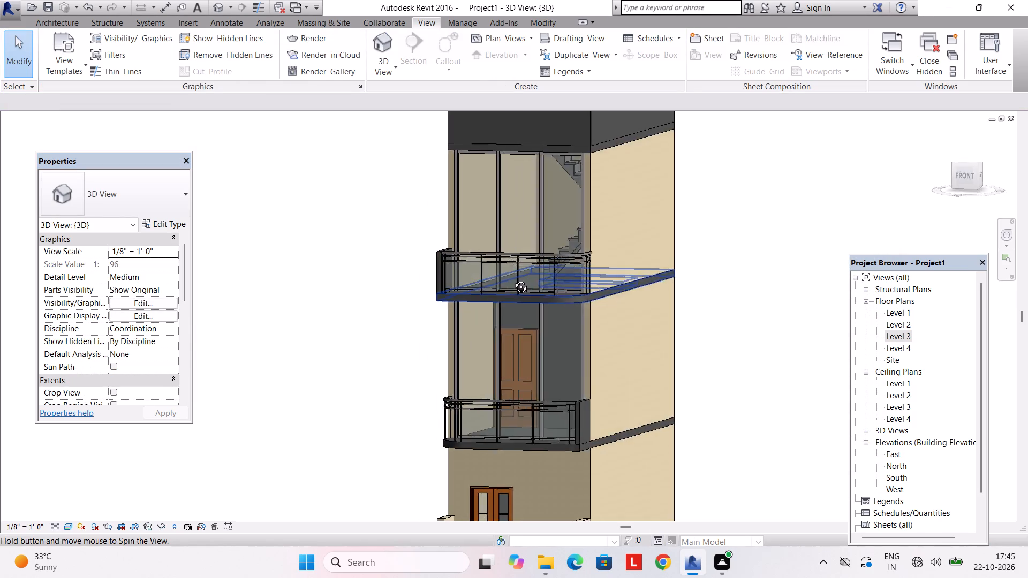
pyautogui.keyDown('shift'); pyautogui.moveTo(513, 279); pyautogui.dragTo(539, 353, button='middle'); pyautogui.keyUp('shift')
pyautogui.keyDown('shift'); pyautogui.moveTo(546, 290); pyautogui.dragTo(556, 288, button='middle'); pyautogui.keyUp('shift')
pyautogui.keyDown('shift'); pyautogui.scroll(-1, 545, 320); pyautogui.keyUp('shift')
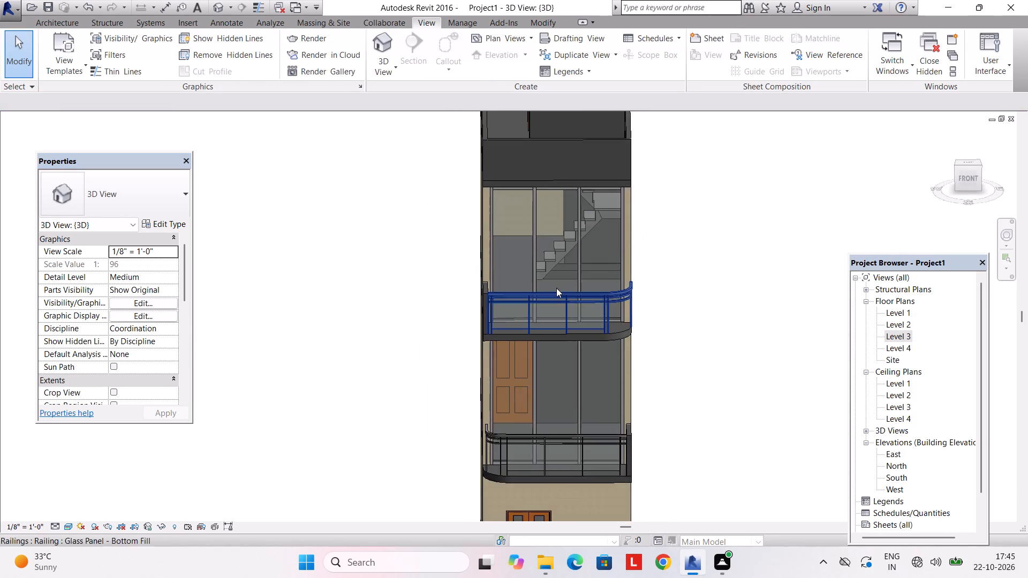
pyautogui.moveTo(556, 288); pyautogui.dragTo(559, 420, button='middle')
pyautogui.keyDown('shift'); pyautogui.moveTo(566, 362); pyautogui.dragTo(615, 347, button='middle'); pyautogui.keyUp('shift')
pyautogui.scroll(-1, 615, 347)
pyautogui.keyDown('shift'); pyautogui.moveTo(615, 347); pyautogui.dragTo(573, 263, button='middle'); pyautogui.keyUp('shift')
pyautogui.keyDown('shift'); pyautogui.moveTo(610, 306); pyautogui.dragTo(580, 350, button='middle'); pyautogui.keyUp('shift')
pyautogui.keyDown('shift'); pyautogui.moveTo(581, 351); pyautogui.dragTo(640, 361, button='middle'); pyautogui.keyUp('shift')
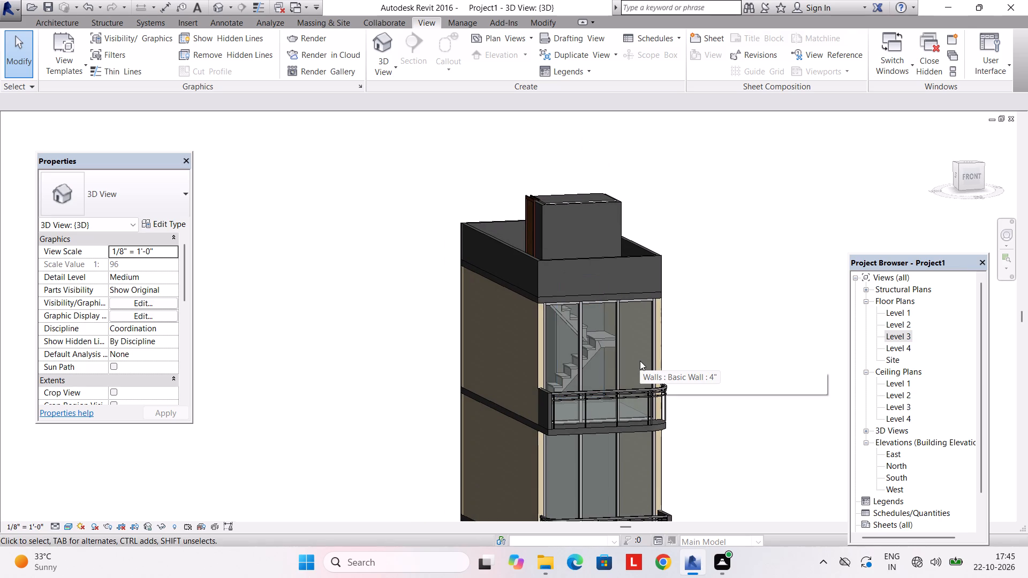
pyautogui.keyDown('shift'); pyautogui.moveTo(639, 358); pyautogui.dragTo(604, 315, button='middle'); pyautogui.keyUp('shift')
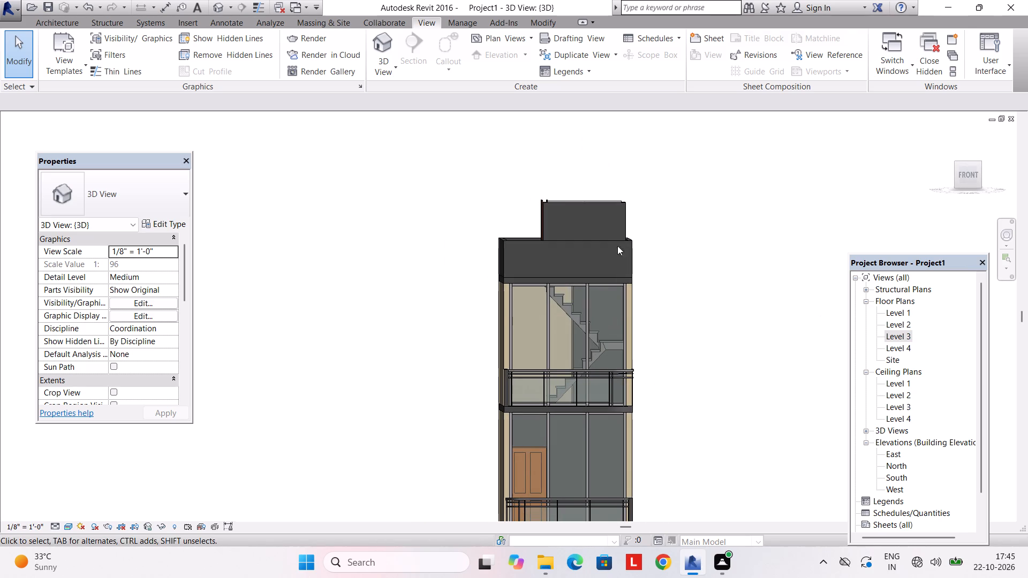
# Start an in-place model in the Walls category, accepting its default name.
pyautogui.click(39, 19)
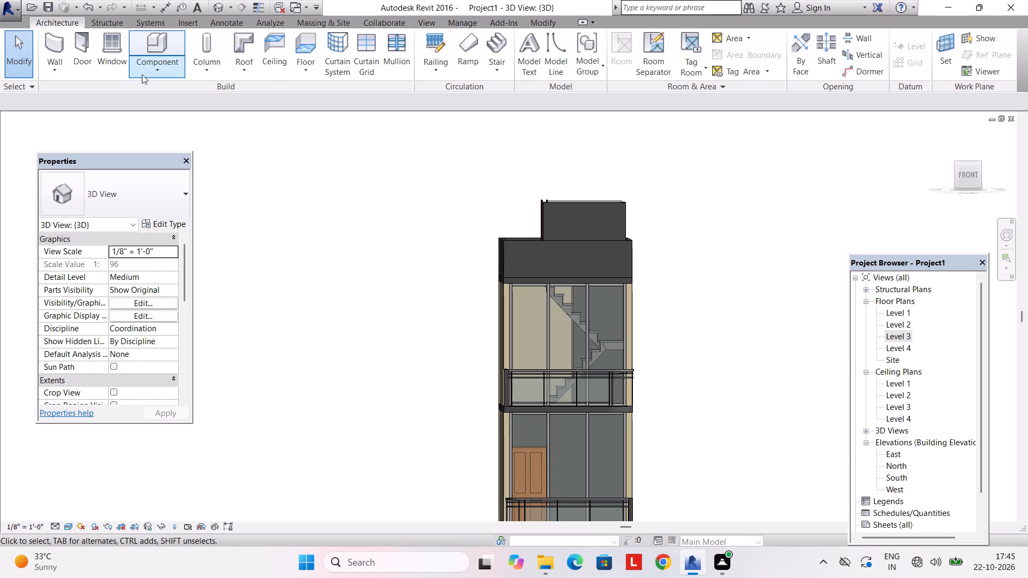
pyautogui.click(130, 72)
pyautogui.click(158, 131)
pyautogui.scroll(-3, 494, 269)
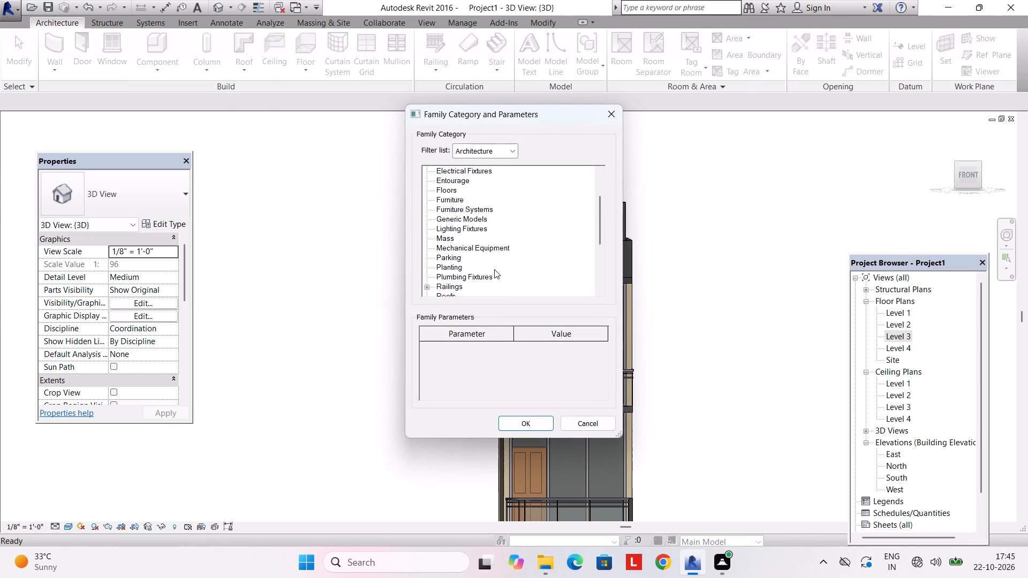
pyautogui.scroll(-20, 494, 269)
pyautogui.scroll(-4, 494, 269)
pyautogui.click(452, 276)
pyautogui.click(535, 423)
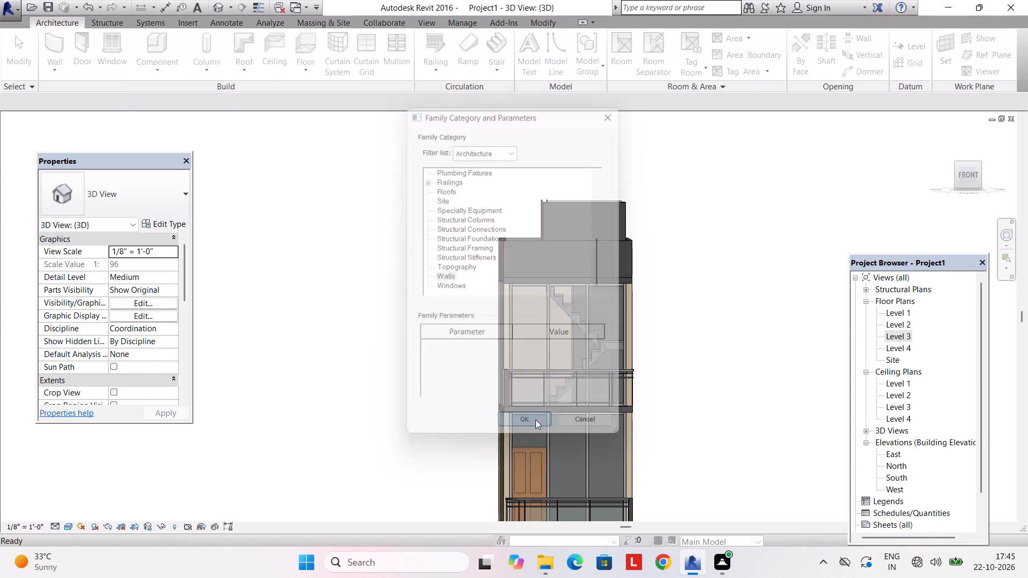
pyautogui.click(530, 314)
pyautogui.click(521, 305)
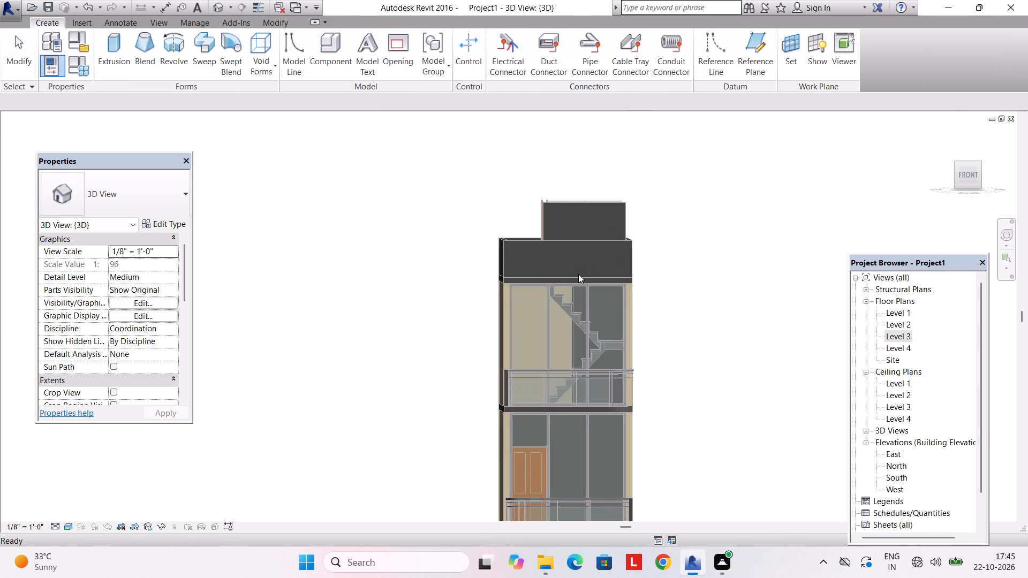
# Set the work plane by picking the front face of the 4" parapet wall and start a Swept Blend path sketch on it.
pyautogui.click(791, 69)
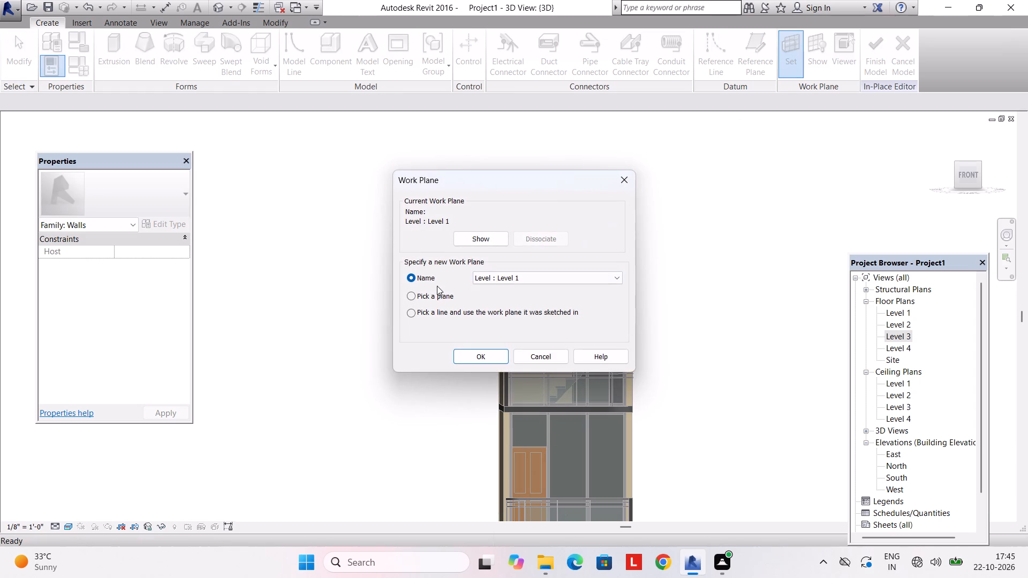
pyautogui.click(437, 296)
pyautogui.click(485, 354)
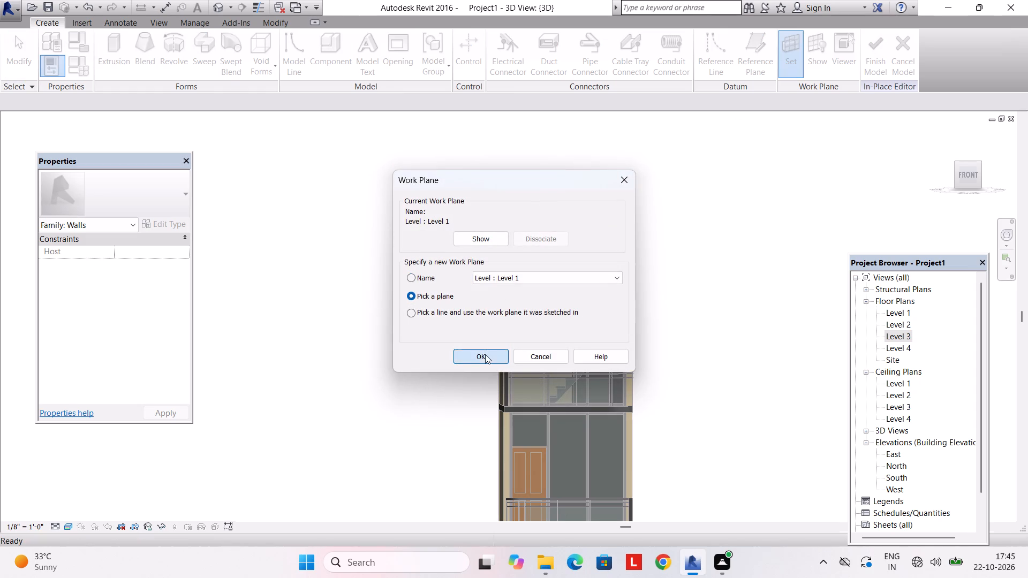
pyautogui.scroll(6, 580, 315)
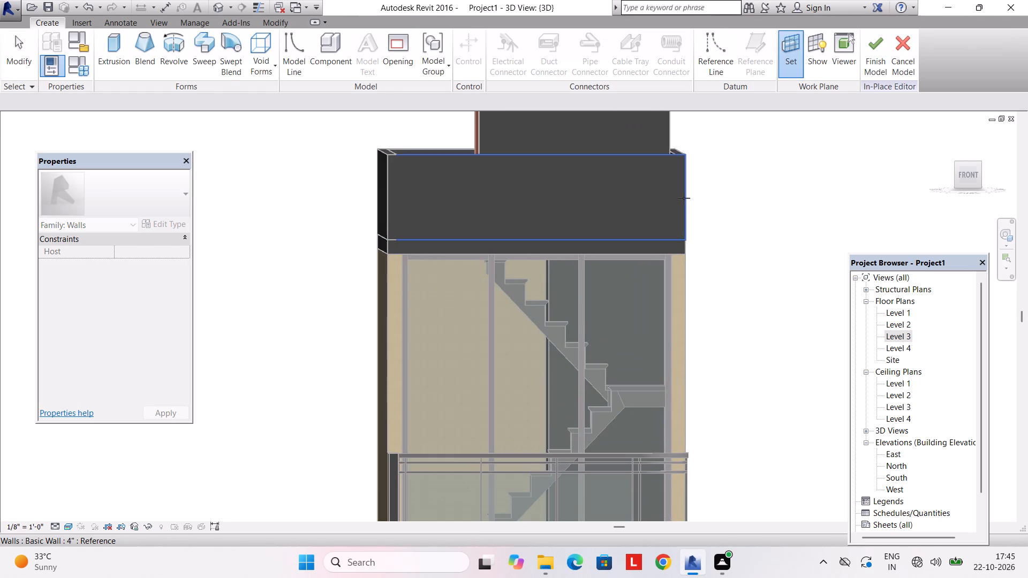
pyautogui.click(684, 198)
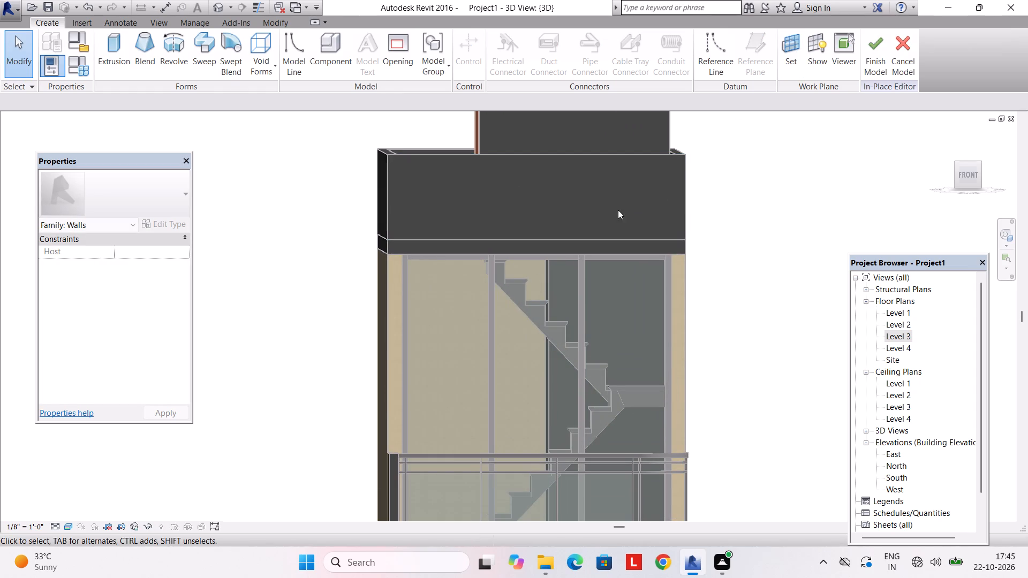
pyautogui.click(224, 52)
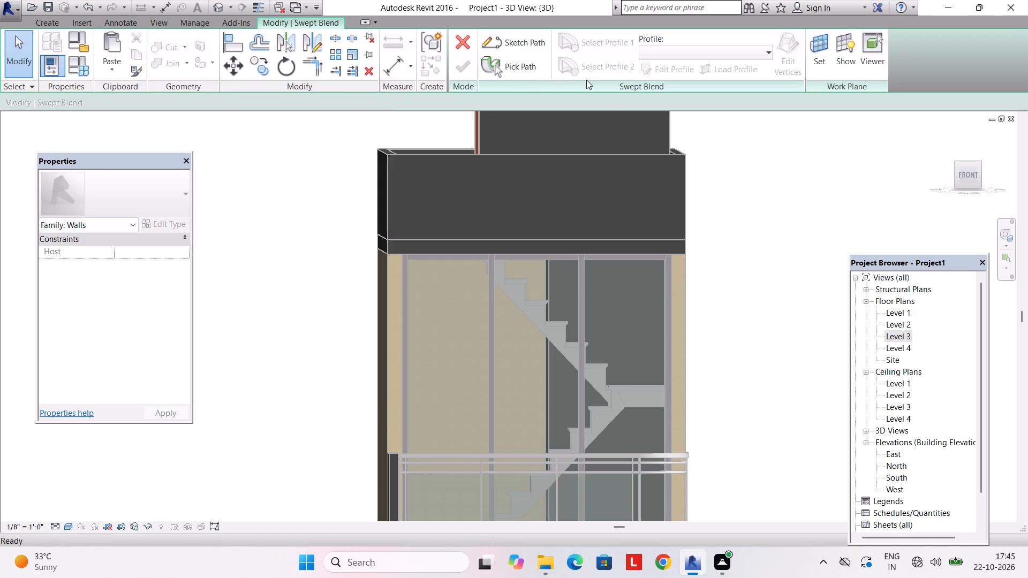
pyautogui.click(519, 44)
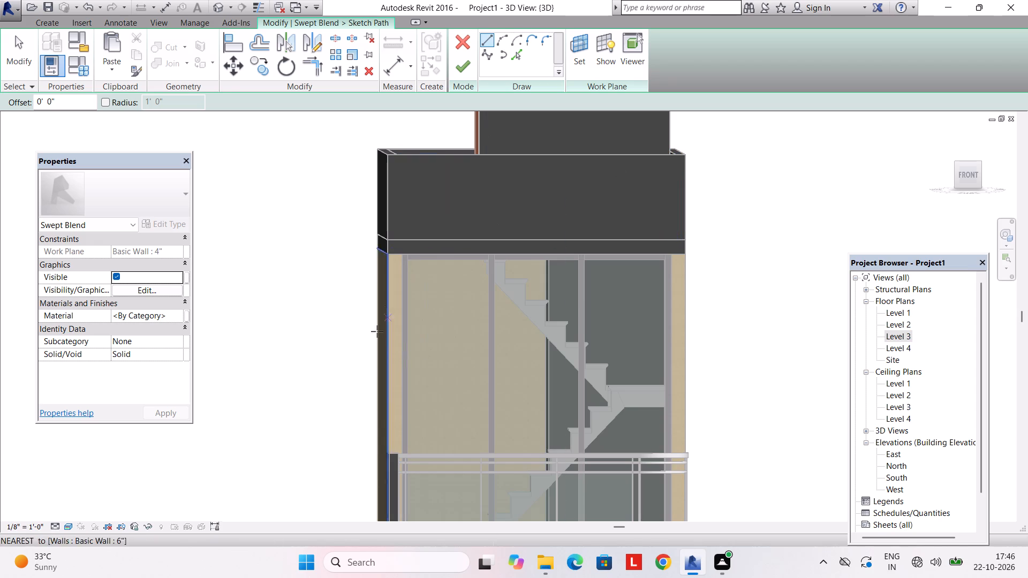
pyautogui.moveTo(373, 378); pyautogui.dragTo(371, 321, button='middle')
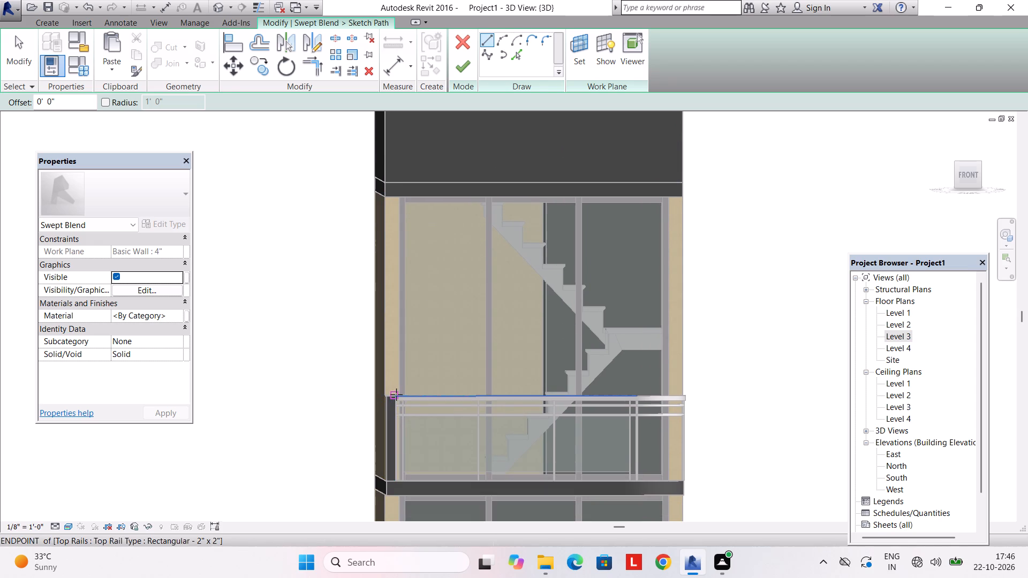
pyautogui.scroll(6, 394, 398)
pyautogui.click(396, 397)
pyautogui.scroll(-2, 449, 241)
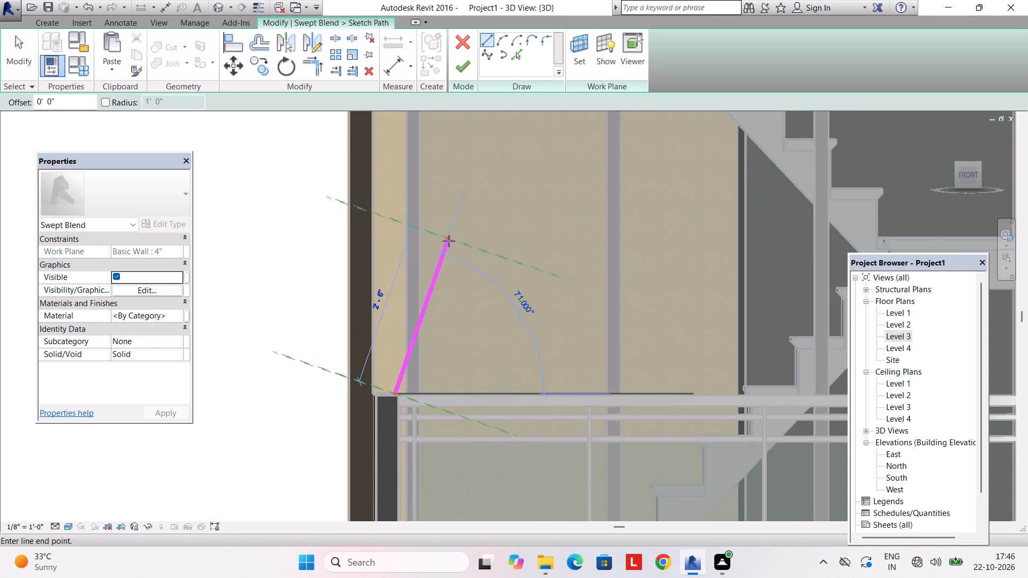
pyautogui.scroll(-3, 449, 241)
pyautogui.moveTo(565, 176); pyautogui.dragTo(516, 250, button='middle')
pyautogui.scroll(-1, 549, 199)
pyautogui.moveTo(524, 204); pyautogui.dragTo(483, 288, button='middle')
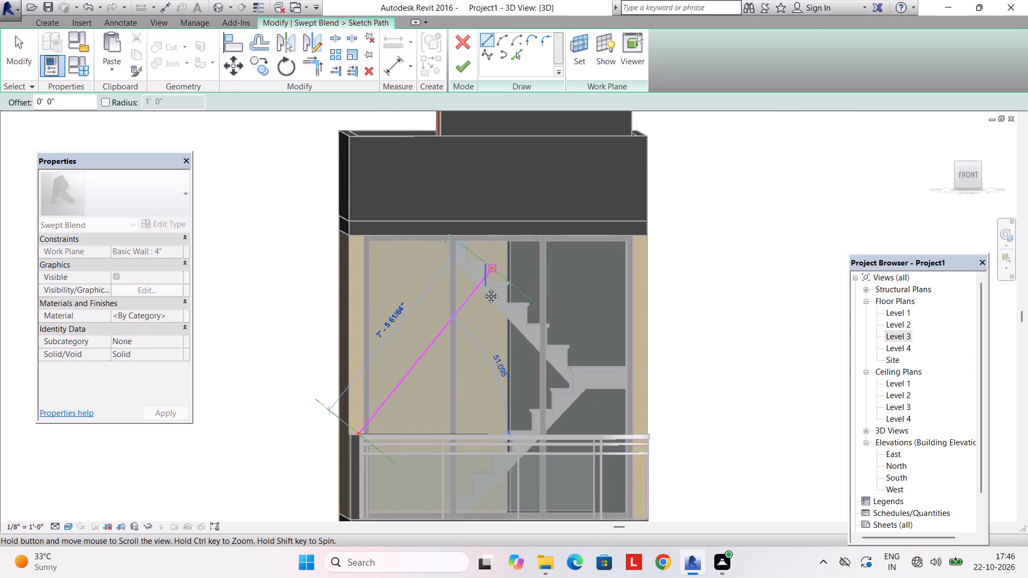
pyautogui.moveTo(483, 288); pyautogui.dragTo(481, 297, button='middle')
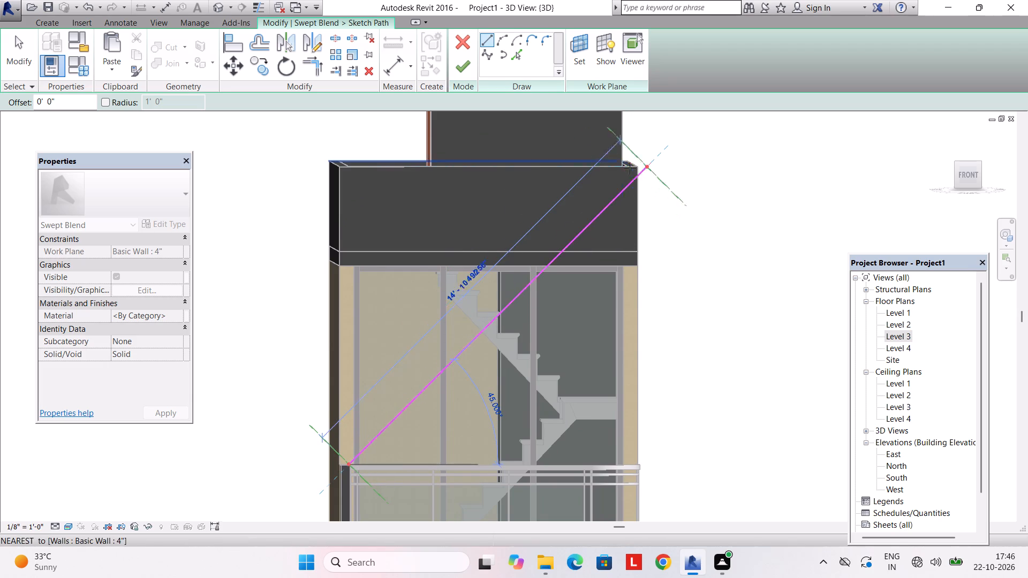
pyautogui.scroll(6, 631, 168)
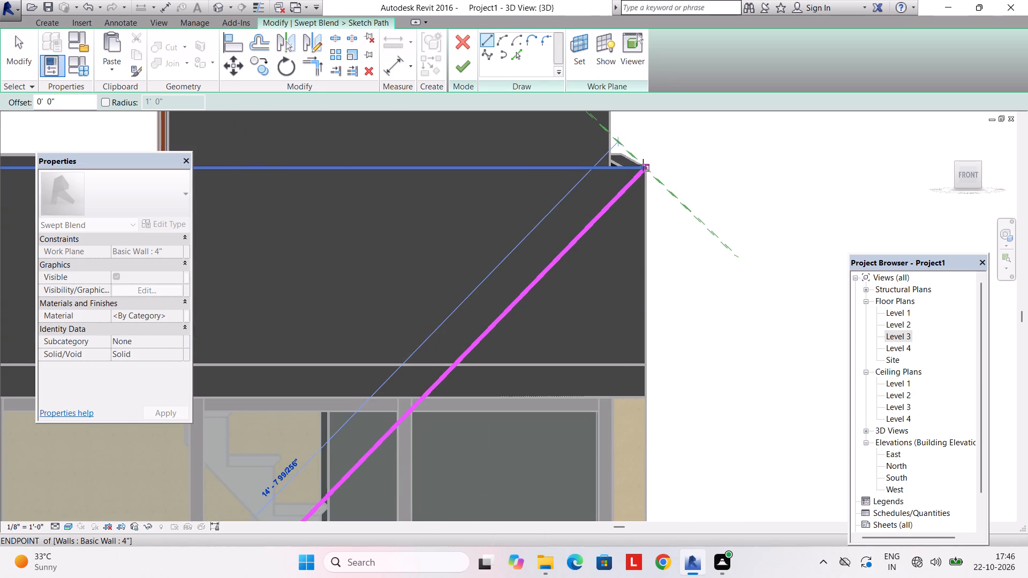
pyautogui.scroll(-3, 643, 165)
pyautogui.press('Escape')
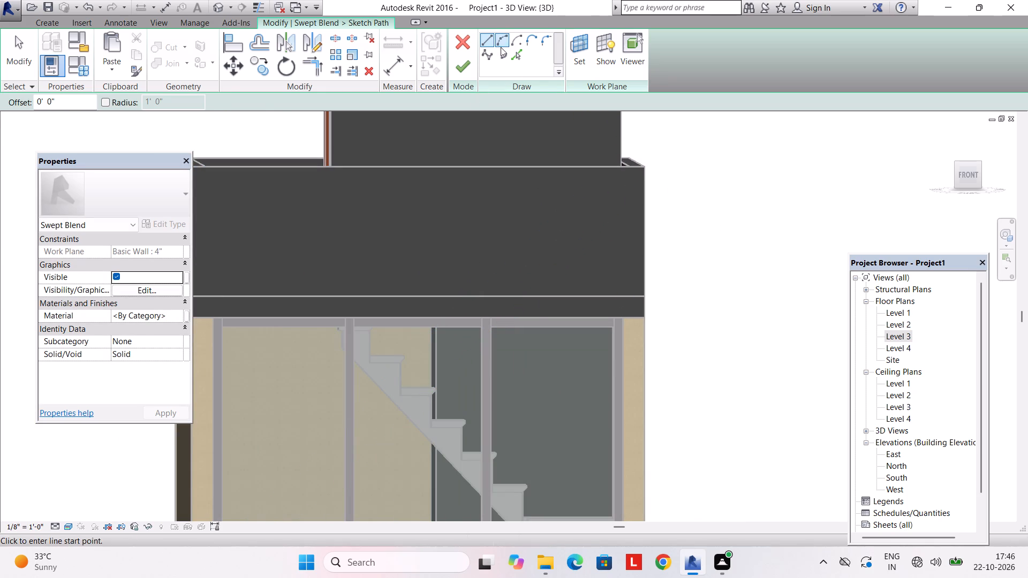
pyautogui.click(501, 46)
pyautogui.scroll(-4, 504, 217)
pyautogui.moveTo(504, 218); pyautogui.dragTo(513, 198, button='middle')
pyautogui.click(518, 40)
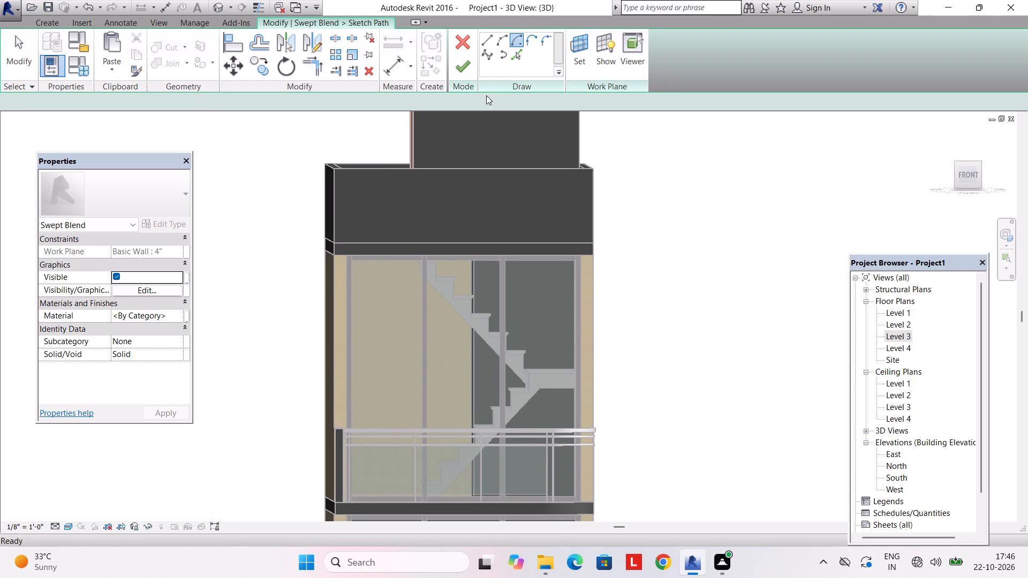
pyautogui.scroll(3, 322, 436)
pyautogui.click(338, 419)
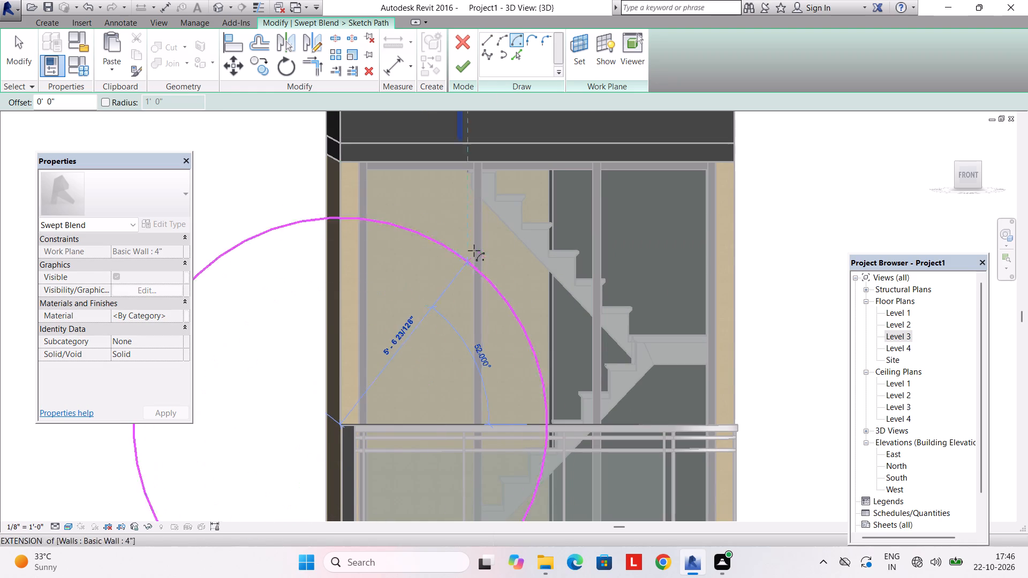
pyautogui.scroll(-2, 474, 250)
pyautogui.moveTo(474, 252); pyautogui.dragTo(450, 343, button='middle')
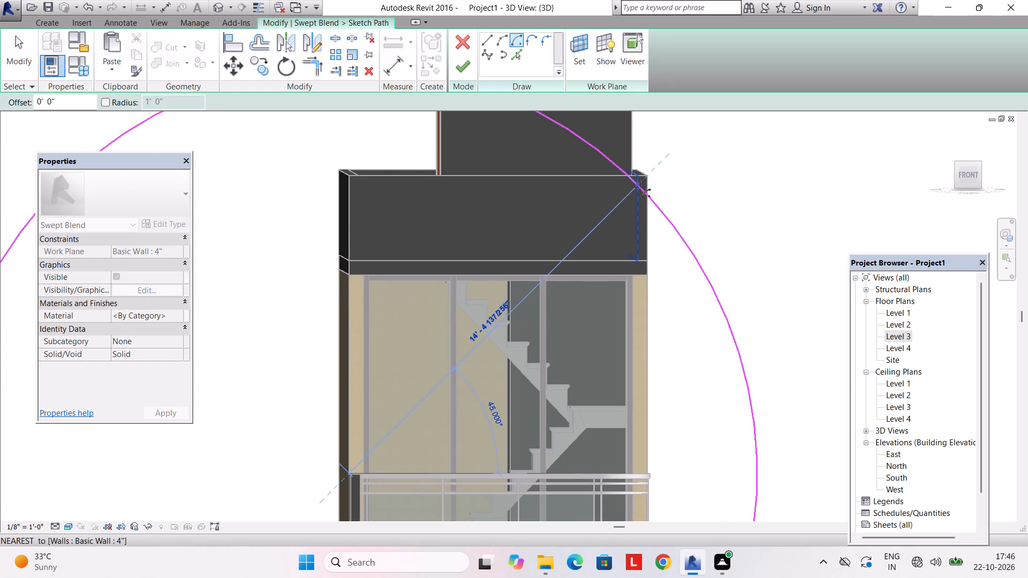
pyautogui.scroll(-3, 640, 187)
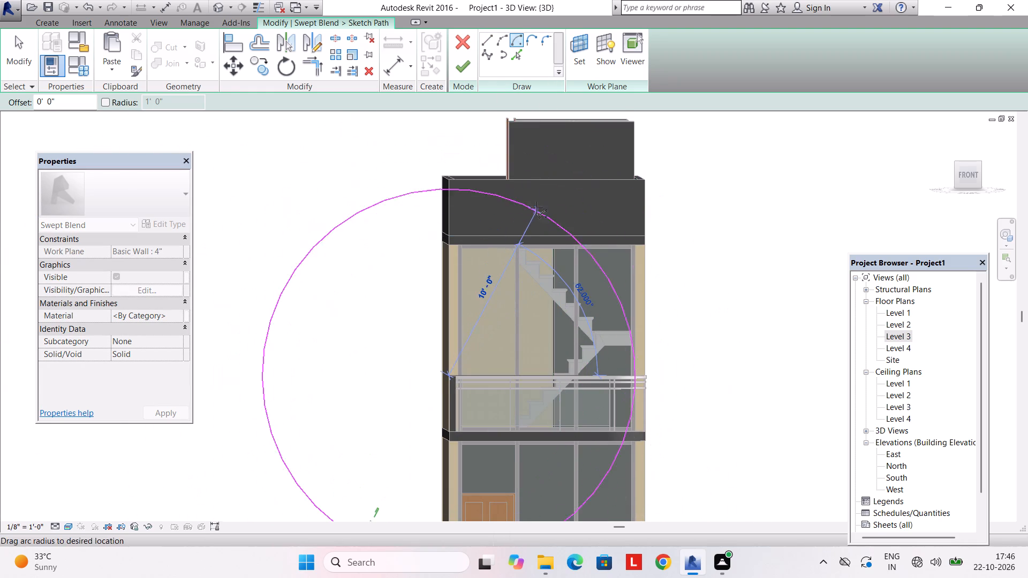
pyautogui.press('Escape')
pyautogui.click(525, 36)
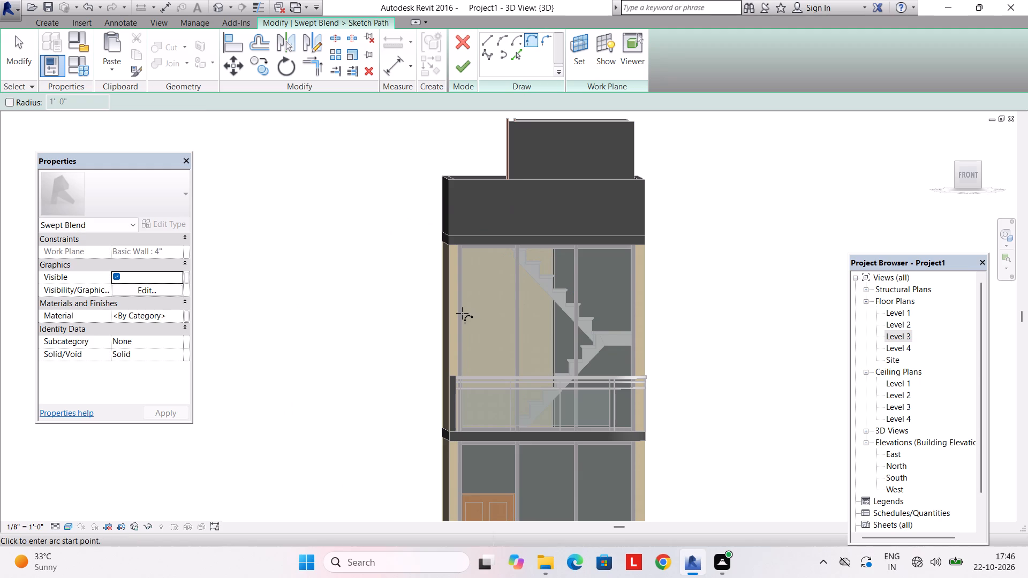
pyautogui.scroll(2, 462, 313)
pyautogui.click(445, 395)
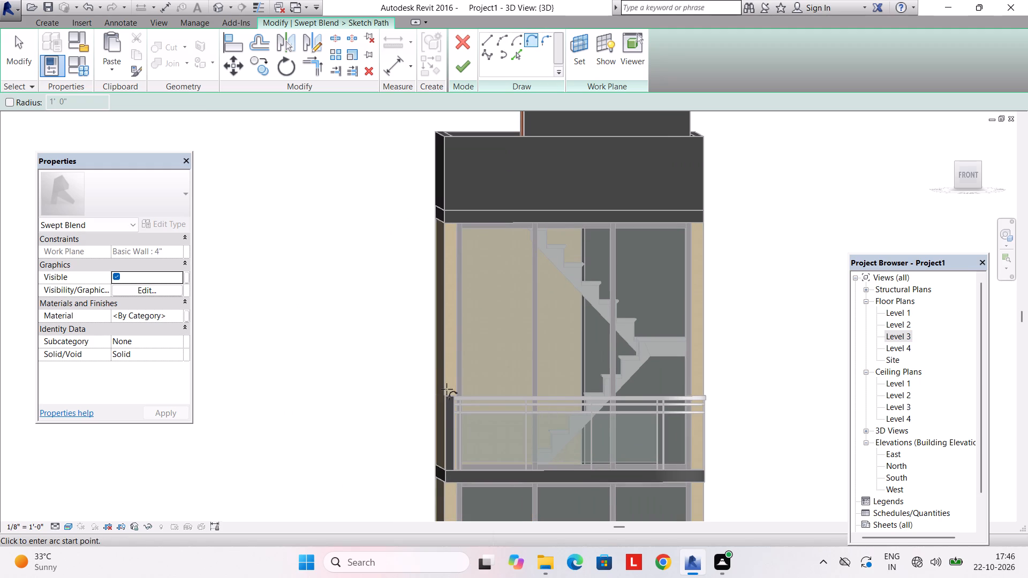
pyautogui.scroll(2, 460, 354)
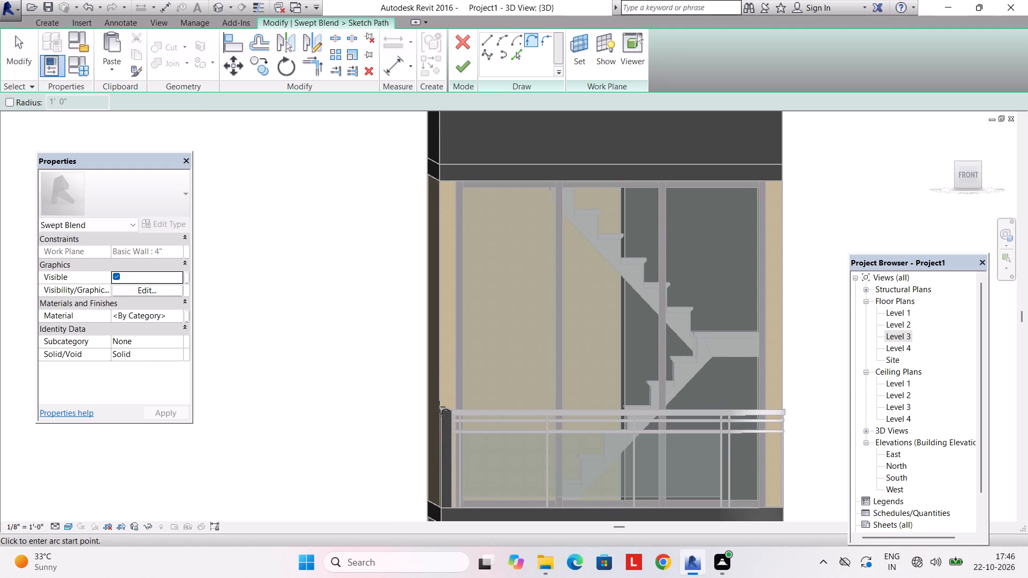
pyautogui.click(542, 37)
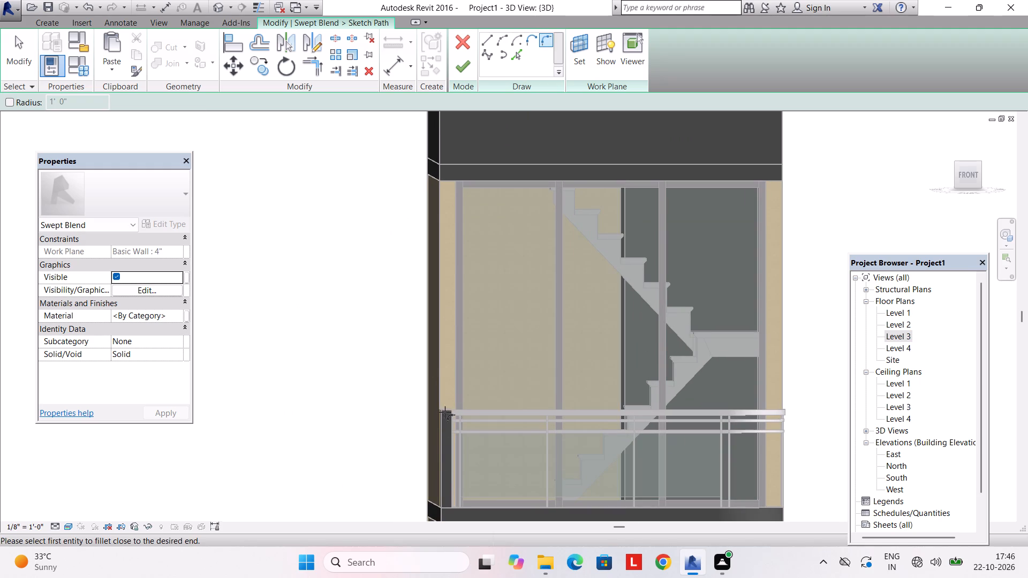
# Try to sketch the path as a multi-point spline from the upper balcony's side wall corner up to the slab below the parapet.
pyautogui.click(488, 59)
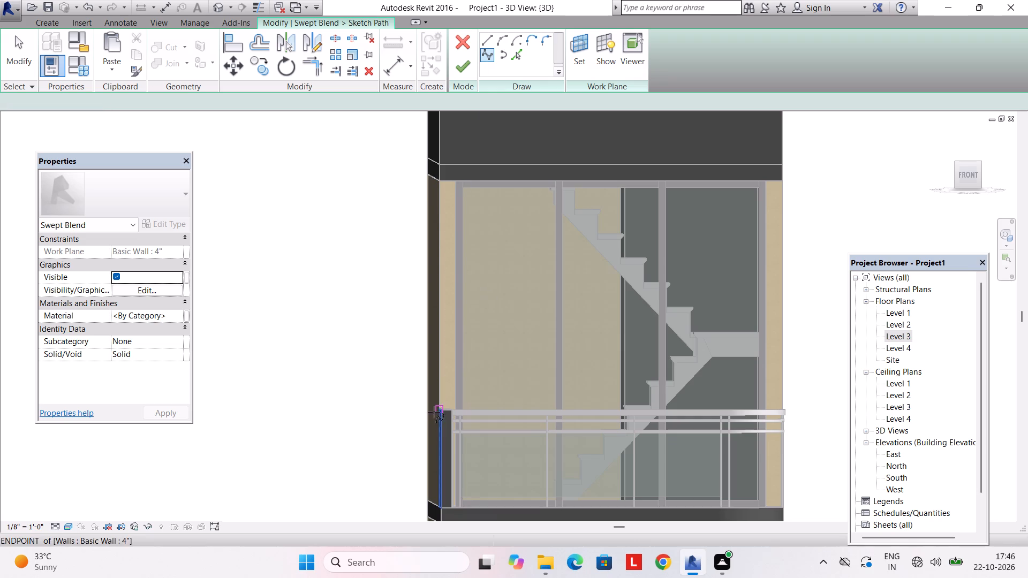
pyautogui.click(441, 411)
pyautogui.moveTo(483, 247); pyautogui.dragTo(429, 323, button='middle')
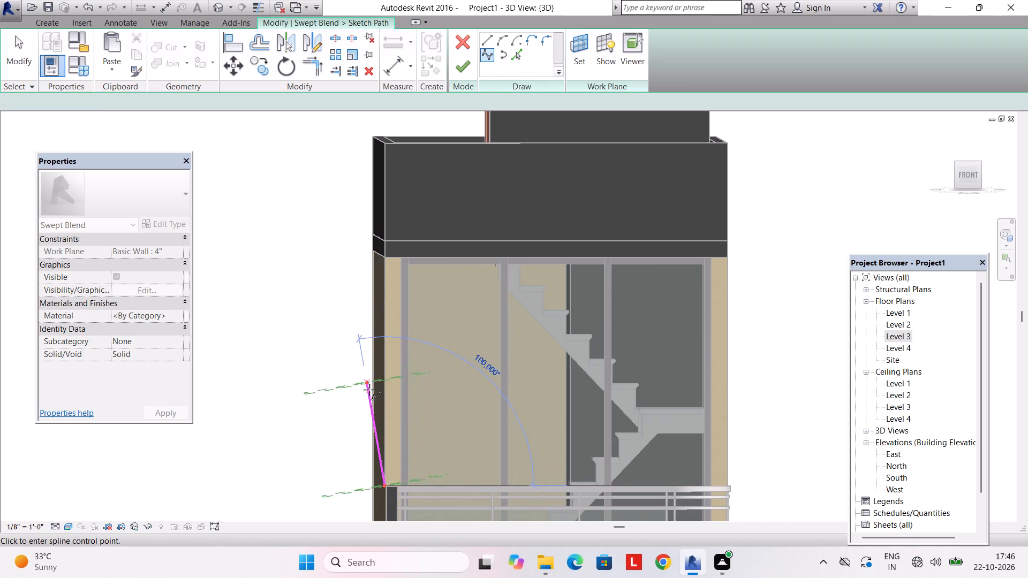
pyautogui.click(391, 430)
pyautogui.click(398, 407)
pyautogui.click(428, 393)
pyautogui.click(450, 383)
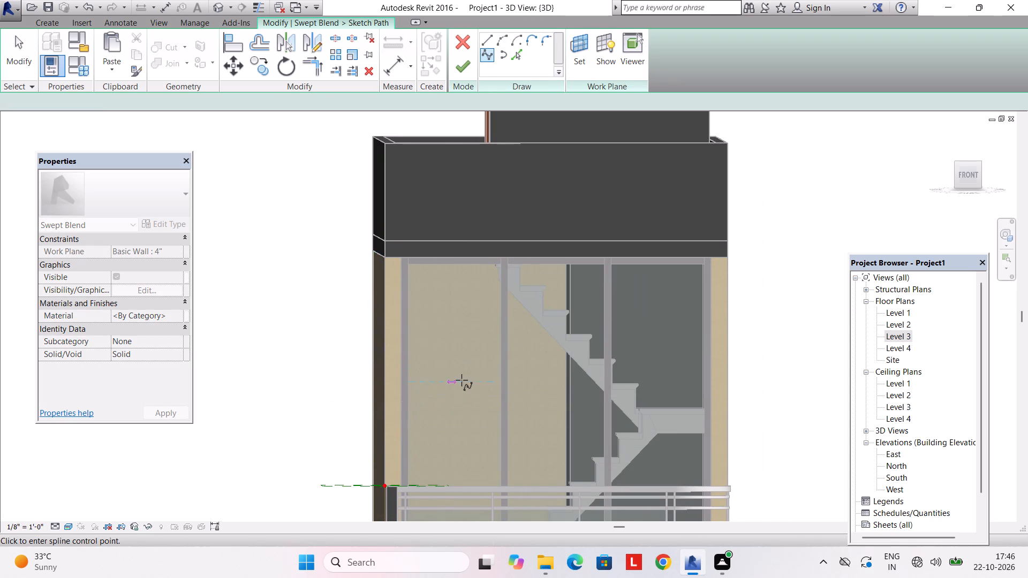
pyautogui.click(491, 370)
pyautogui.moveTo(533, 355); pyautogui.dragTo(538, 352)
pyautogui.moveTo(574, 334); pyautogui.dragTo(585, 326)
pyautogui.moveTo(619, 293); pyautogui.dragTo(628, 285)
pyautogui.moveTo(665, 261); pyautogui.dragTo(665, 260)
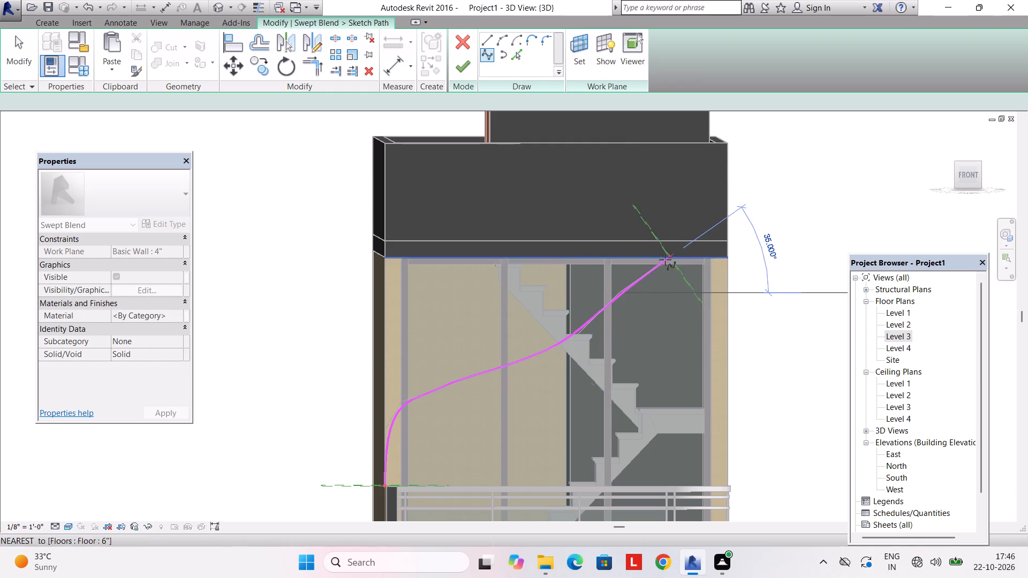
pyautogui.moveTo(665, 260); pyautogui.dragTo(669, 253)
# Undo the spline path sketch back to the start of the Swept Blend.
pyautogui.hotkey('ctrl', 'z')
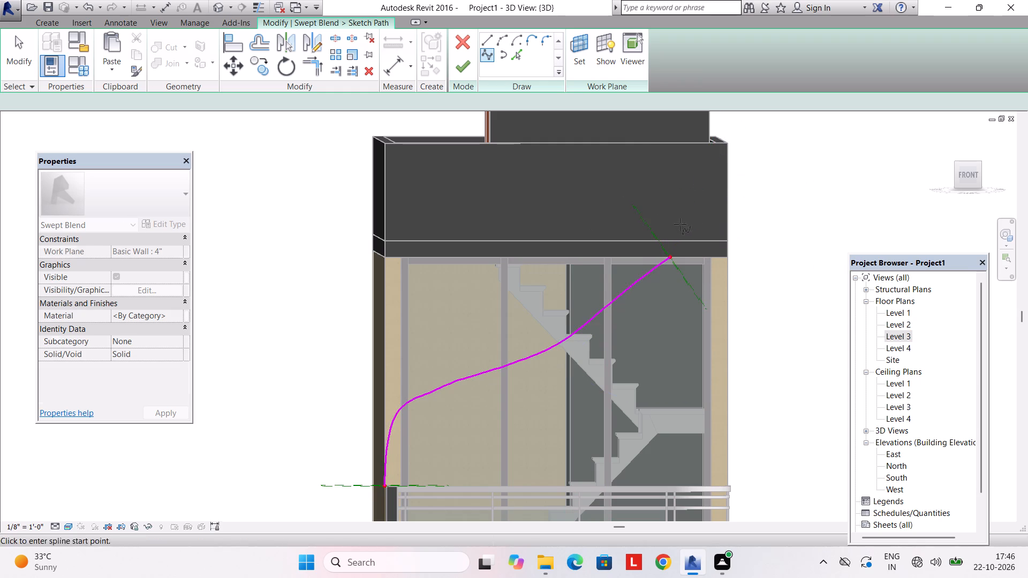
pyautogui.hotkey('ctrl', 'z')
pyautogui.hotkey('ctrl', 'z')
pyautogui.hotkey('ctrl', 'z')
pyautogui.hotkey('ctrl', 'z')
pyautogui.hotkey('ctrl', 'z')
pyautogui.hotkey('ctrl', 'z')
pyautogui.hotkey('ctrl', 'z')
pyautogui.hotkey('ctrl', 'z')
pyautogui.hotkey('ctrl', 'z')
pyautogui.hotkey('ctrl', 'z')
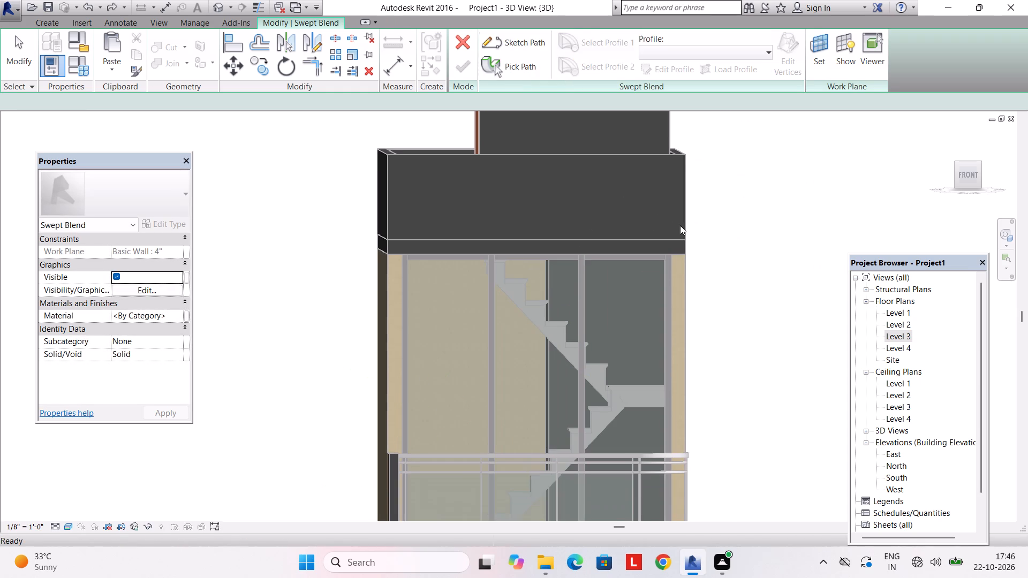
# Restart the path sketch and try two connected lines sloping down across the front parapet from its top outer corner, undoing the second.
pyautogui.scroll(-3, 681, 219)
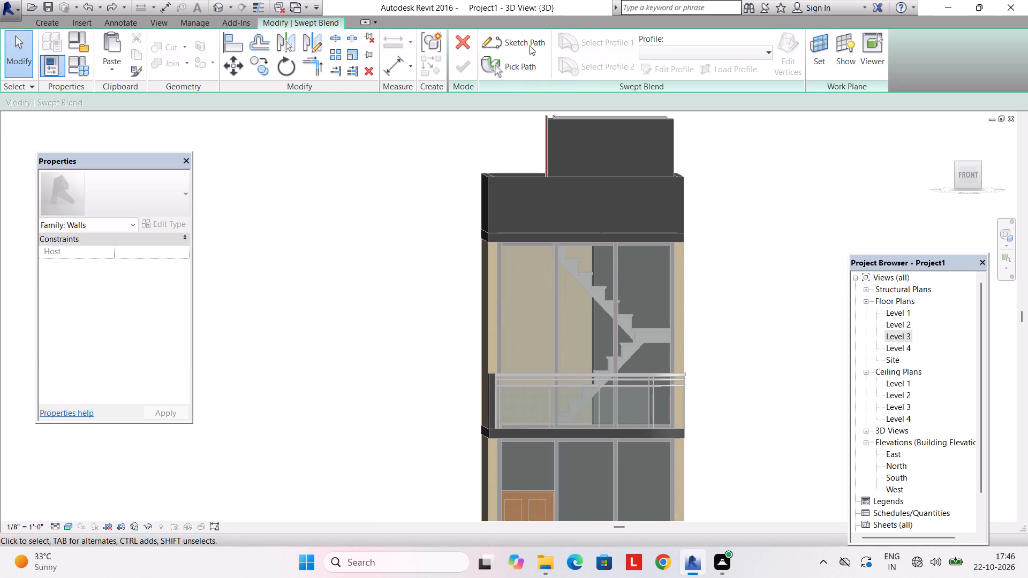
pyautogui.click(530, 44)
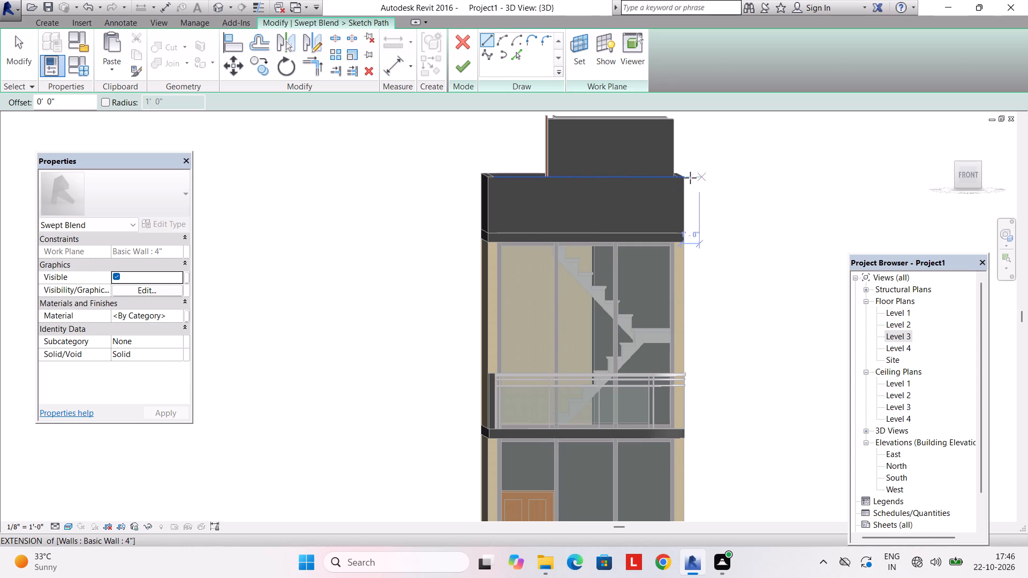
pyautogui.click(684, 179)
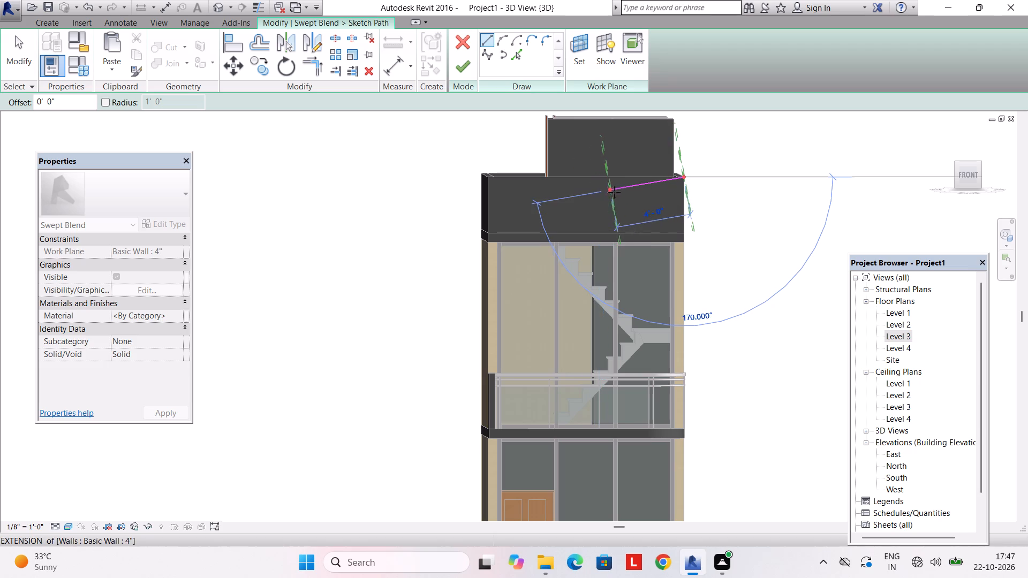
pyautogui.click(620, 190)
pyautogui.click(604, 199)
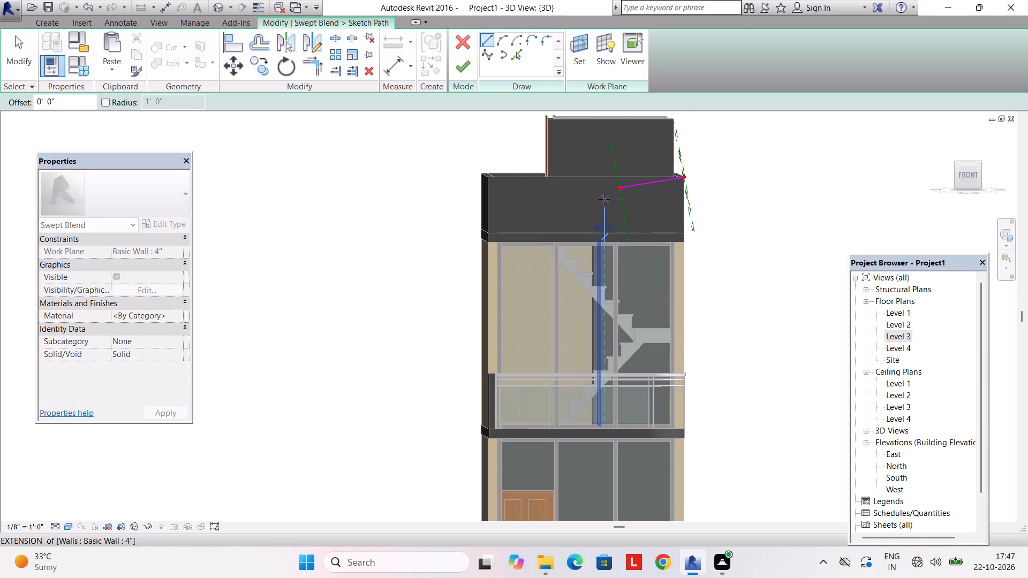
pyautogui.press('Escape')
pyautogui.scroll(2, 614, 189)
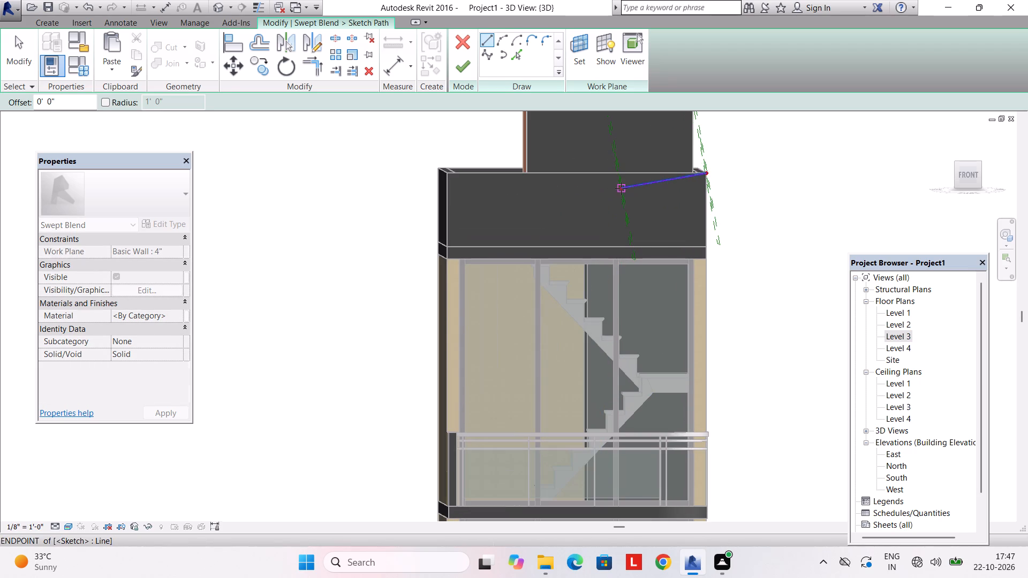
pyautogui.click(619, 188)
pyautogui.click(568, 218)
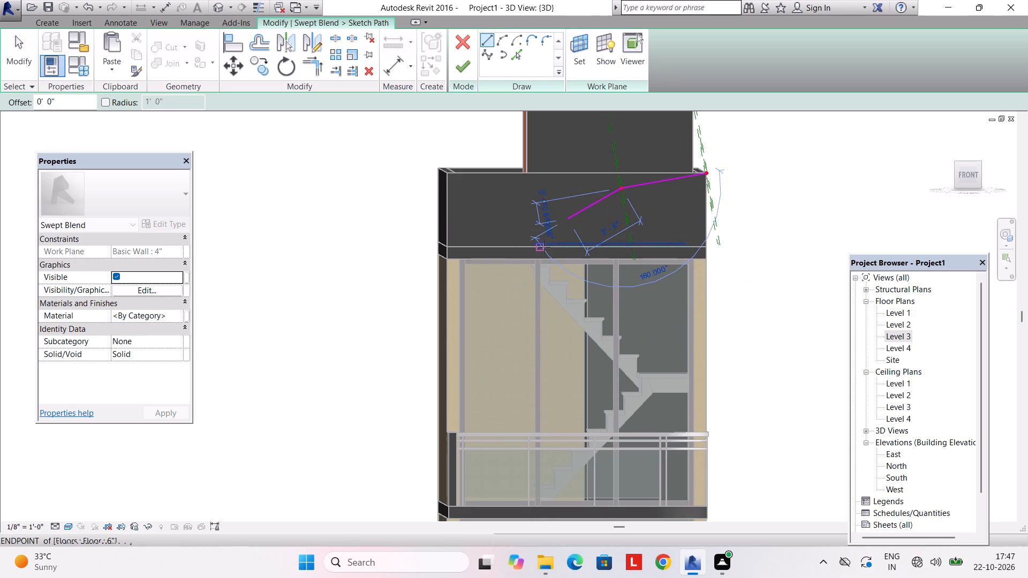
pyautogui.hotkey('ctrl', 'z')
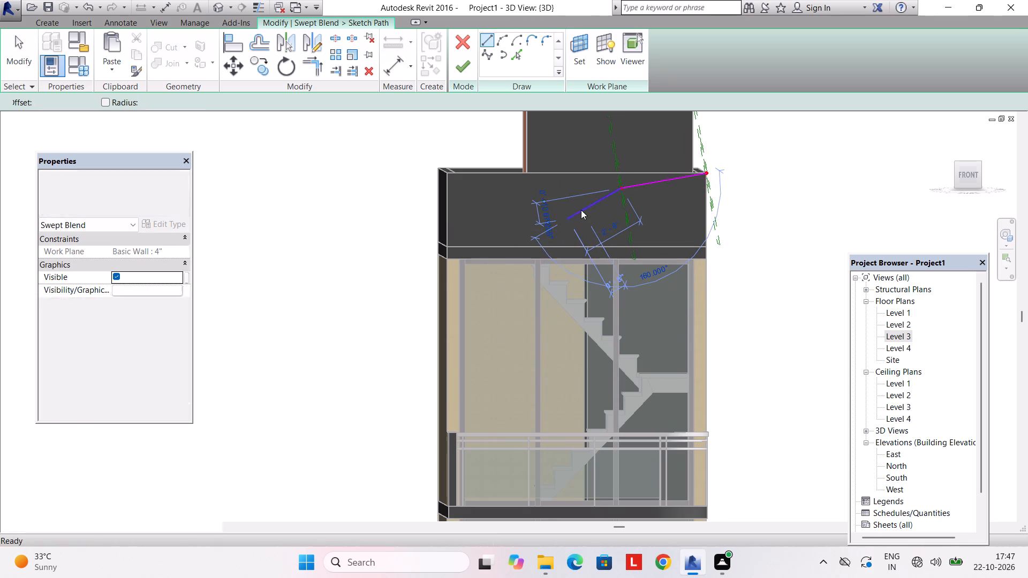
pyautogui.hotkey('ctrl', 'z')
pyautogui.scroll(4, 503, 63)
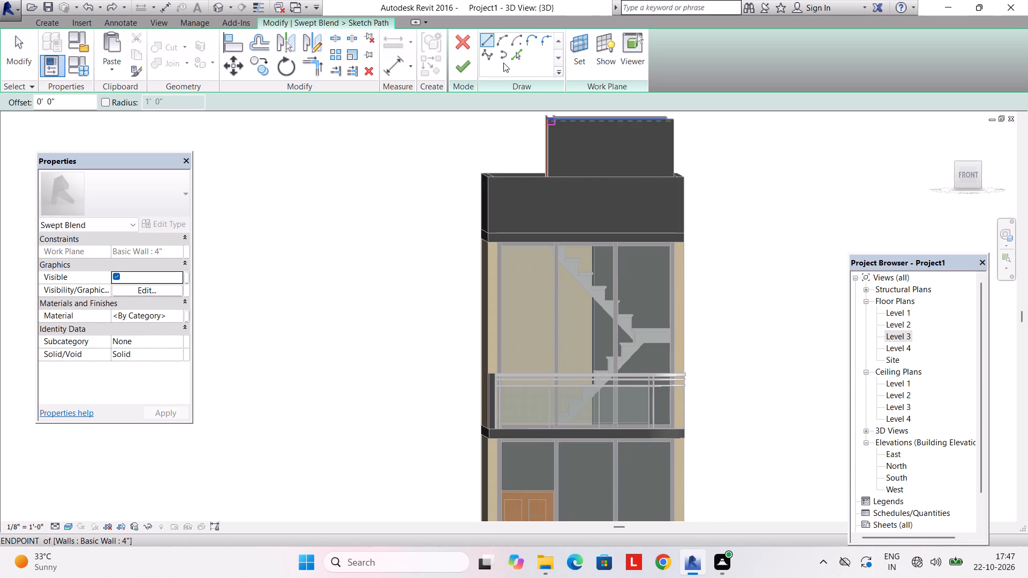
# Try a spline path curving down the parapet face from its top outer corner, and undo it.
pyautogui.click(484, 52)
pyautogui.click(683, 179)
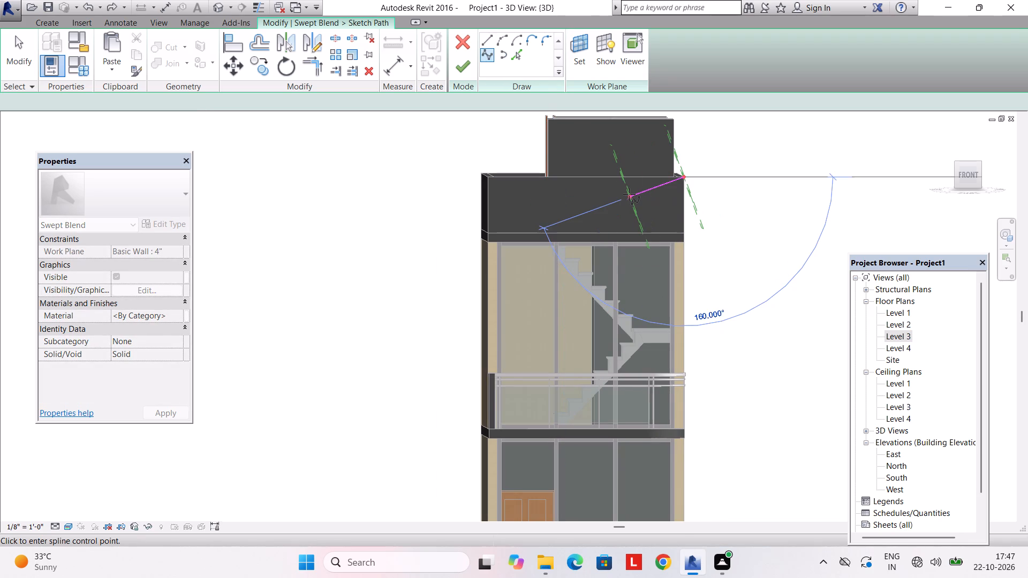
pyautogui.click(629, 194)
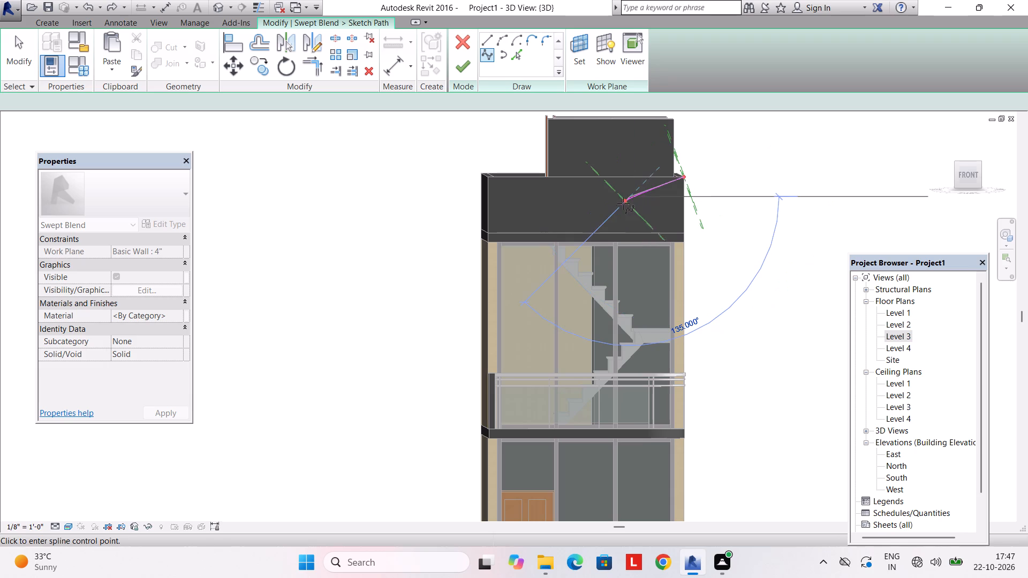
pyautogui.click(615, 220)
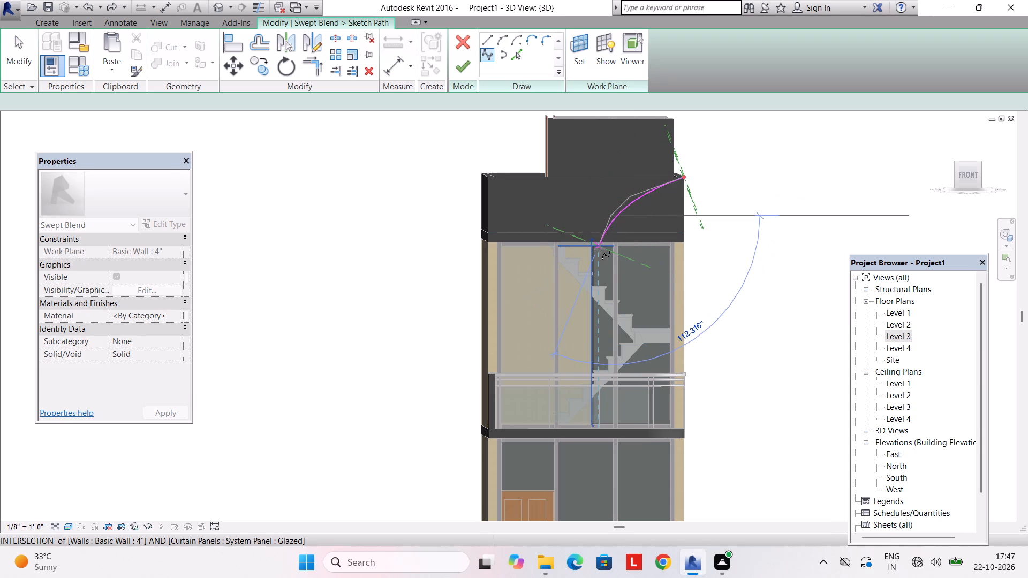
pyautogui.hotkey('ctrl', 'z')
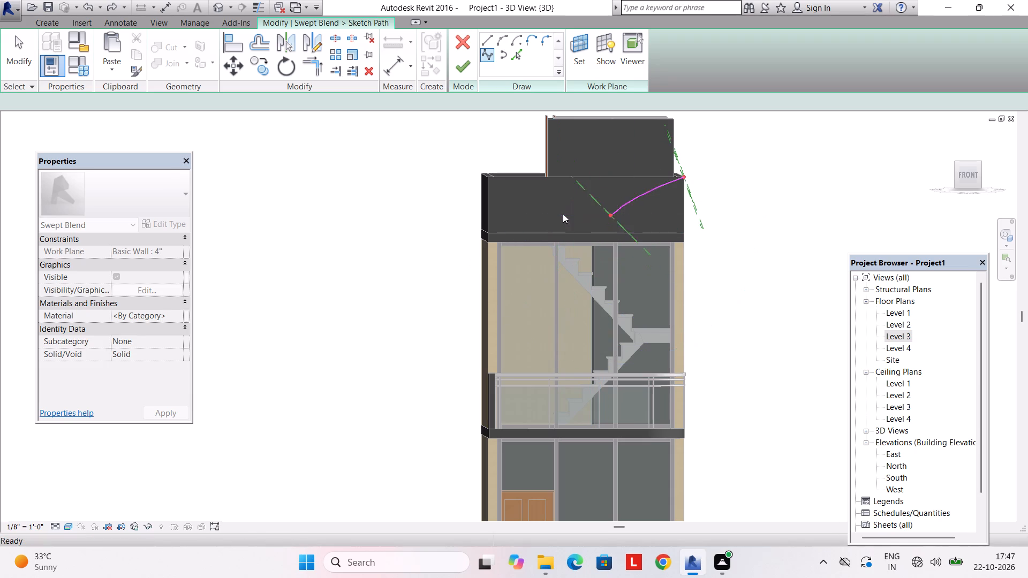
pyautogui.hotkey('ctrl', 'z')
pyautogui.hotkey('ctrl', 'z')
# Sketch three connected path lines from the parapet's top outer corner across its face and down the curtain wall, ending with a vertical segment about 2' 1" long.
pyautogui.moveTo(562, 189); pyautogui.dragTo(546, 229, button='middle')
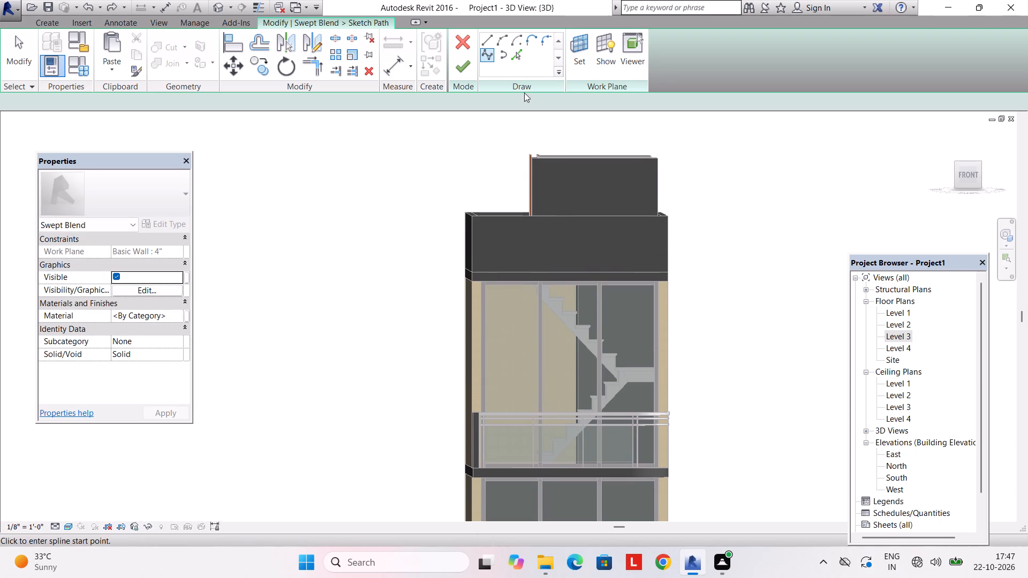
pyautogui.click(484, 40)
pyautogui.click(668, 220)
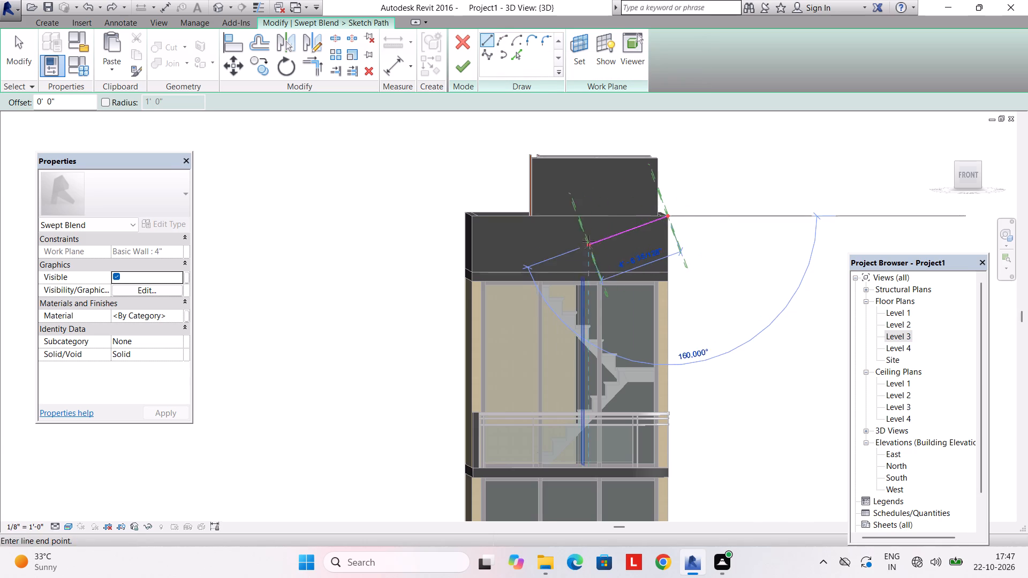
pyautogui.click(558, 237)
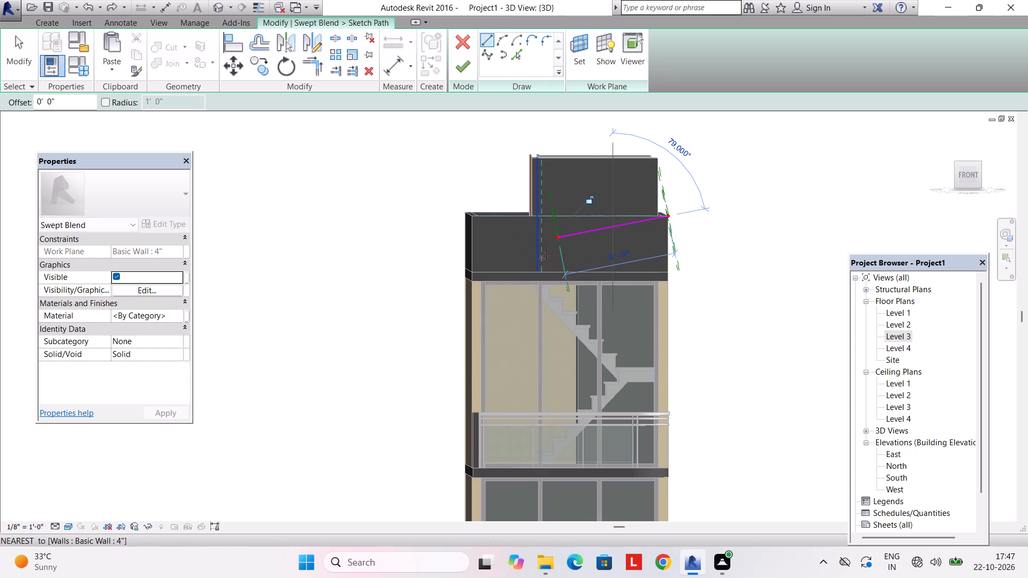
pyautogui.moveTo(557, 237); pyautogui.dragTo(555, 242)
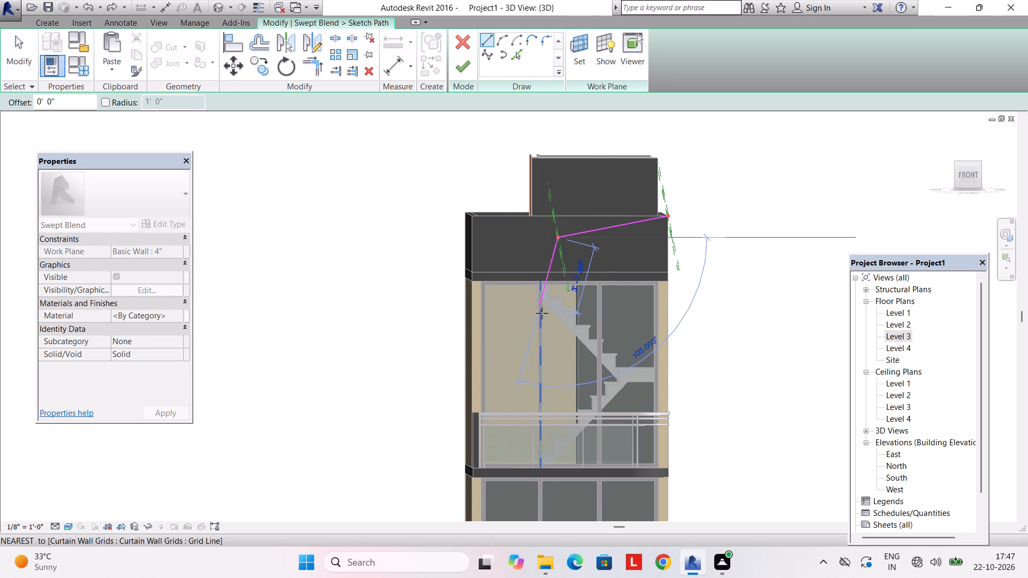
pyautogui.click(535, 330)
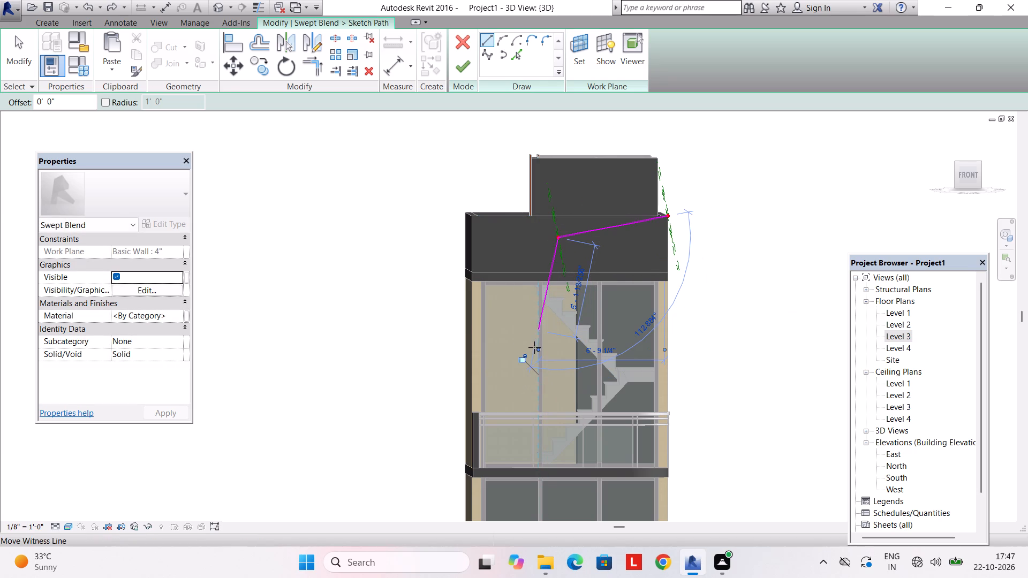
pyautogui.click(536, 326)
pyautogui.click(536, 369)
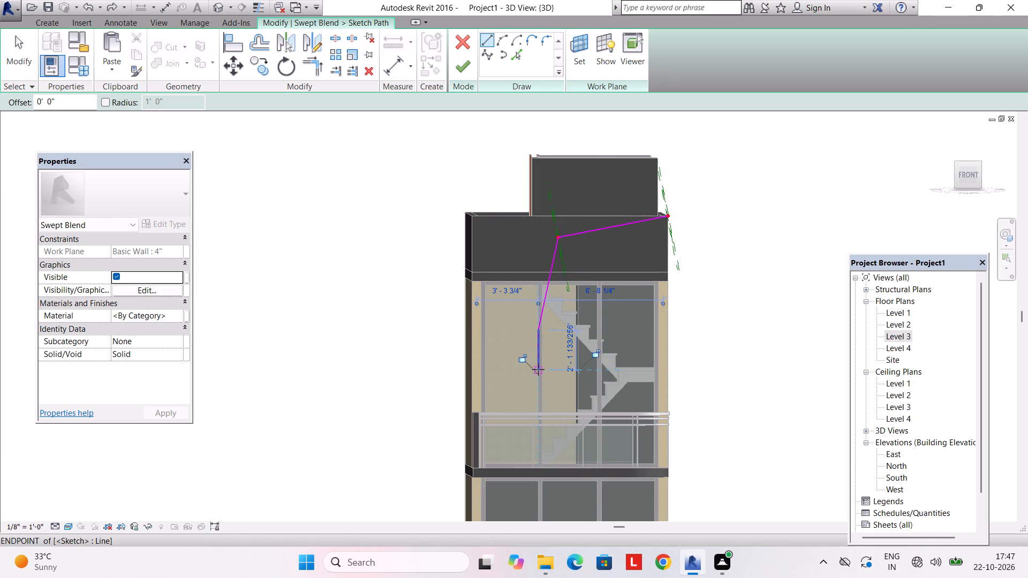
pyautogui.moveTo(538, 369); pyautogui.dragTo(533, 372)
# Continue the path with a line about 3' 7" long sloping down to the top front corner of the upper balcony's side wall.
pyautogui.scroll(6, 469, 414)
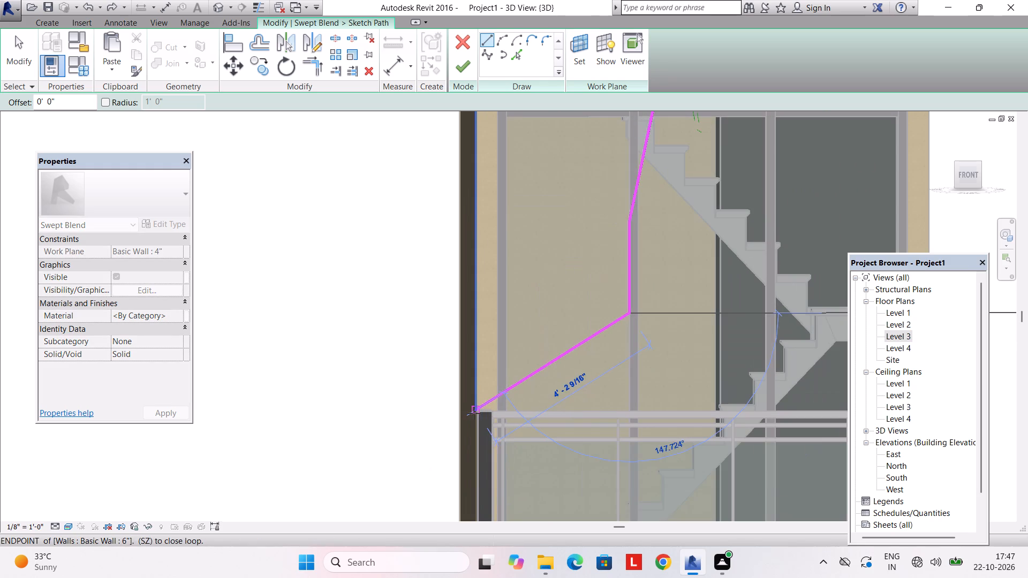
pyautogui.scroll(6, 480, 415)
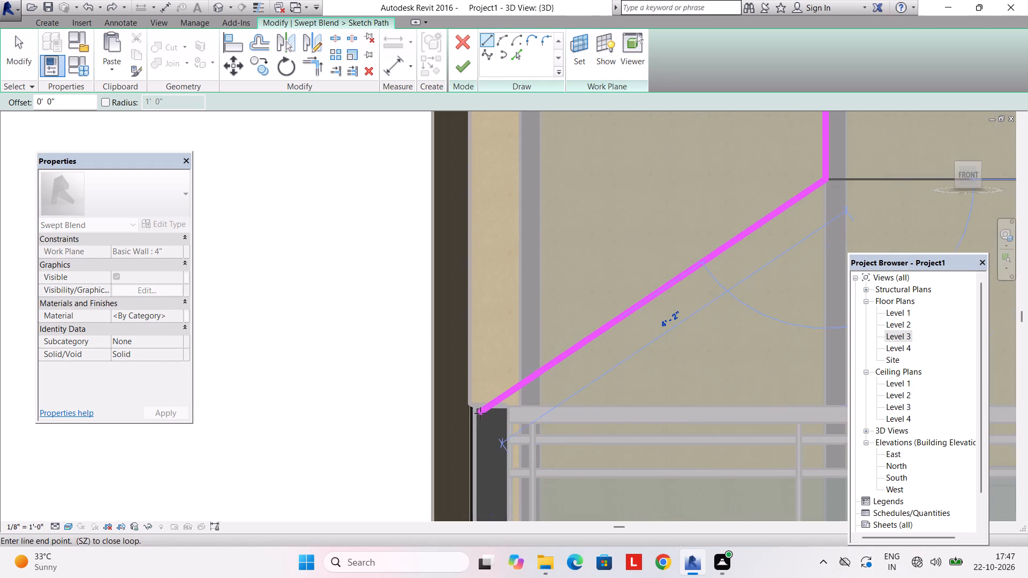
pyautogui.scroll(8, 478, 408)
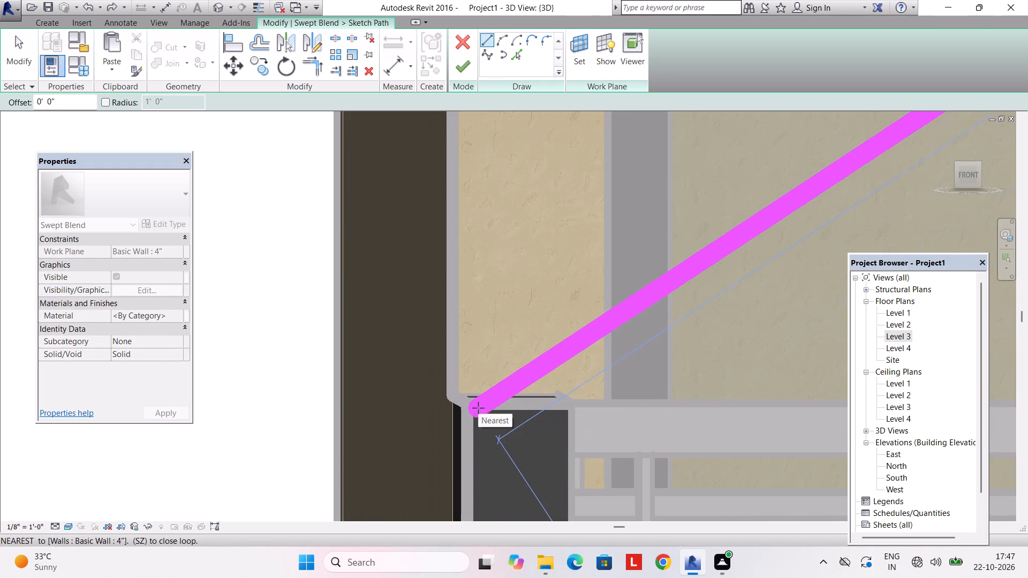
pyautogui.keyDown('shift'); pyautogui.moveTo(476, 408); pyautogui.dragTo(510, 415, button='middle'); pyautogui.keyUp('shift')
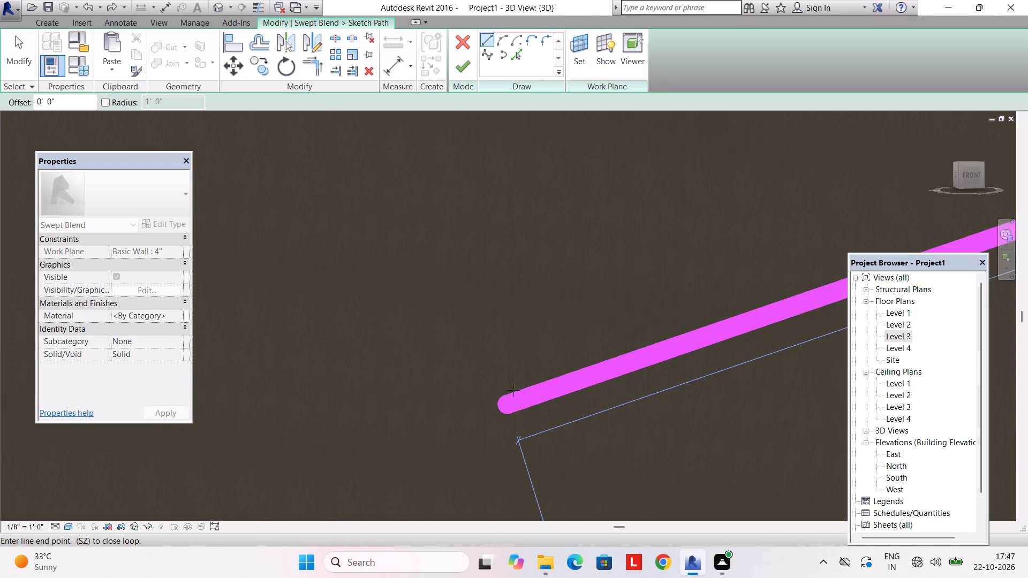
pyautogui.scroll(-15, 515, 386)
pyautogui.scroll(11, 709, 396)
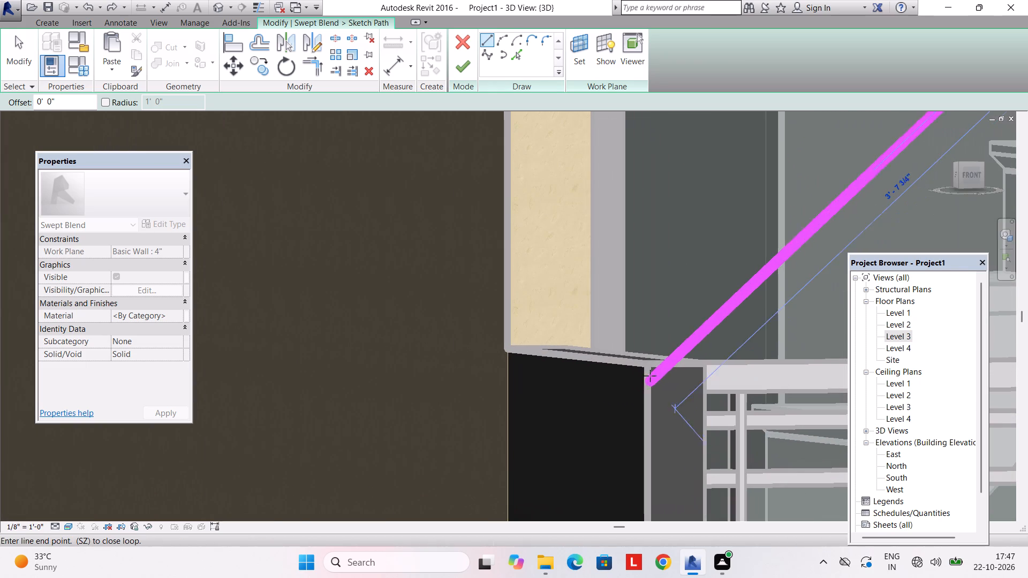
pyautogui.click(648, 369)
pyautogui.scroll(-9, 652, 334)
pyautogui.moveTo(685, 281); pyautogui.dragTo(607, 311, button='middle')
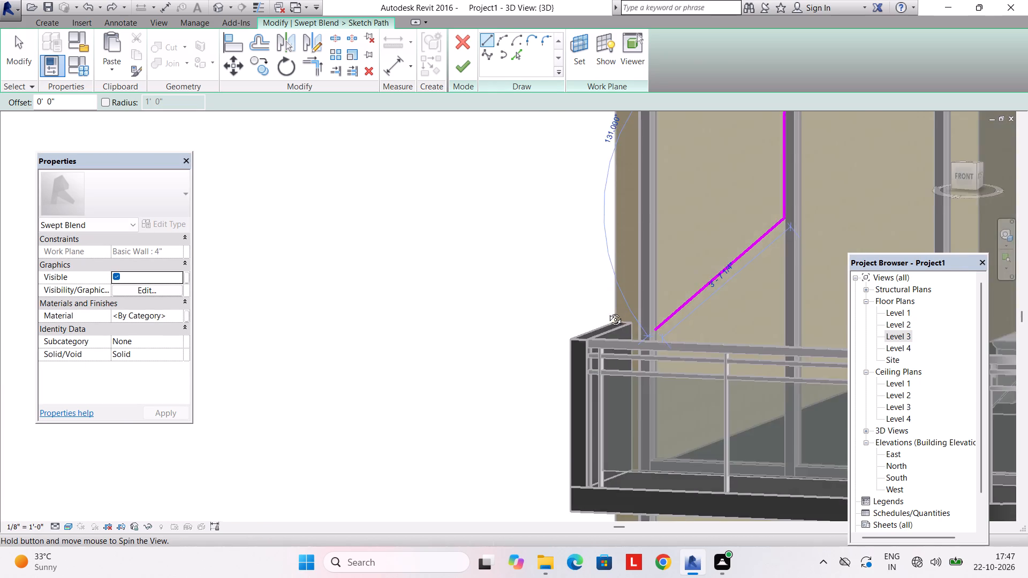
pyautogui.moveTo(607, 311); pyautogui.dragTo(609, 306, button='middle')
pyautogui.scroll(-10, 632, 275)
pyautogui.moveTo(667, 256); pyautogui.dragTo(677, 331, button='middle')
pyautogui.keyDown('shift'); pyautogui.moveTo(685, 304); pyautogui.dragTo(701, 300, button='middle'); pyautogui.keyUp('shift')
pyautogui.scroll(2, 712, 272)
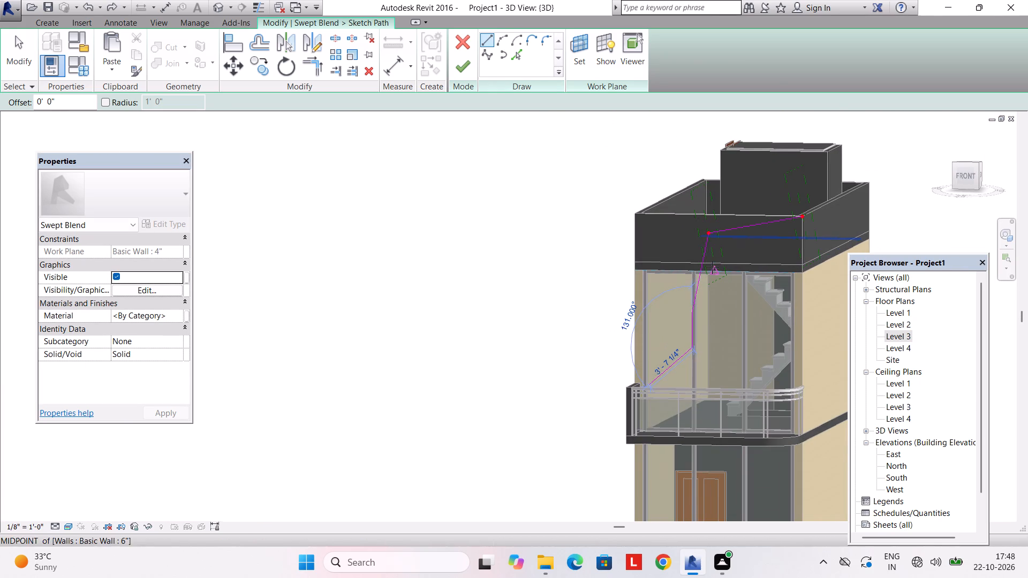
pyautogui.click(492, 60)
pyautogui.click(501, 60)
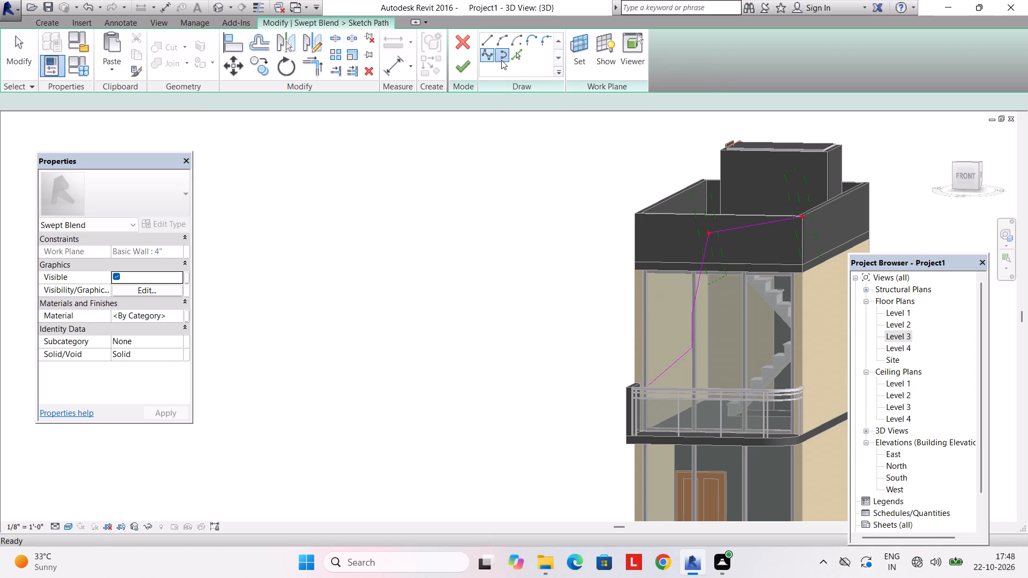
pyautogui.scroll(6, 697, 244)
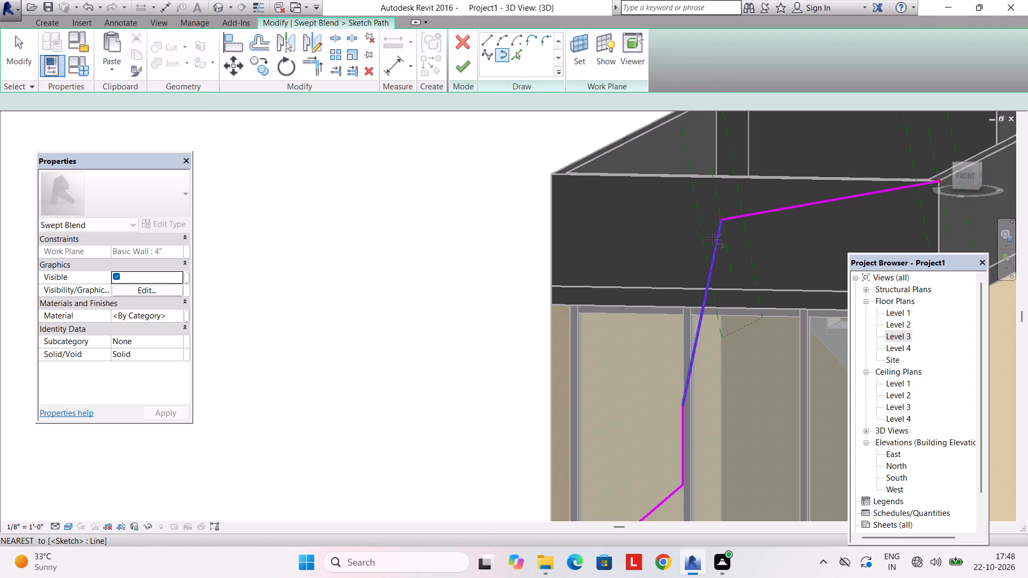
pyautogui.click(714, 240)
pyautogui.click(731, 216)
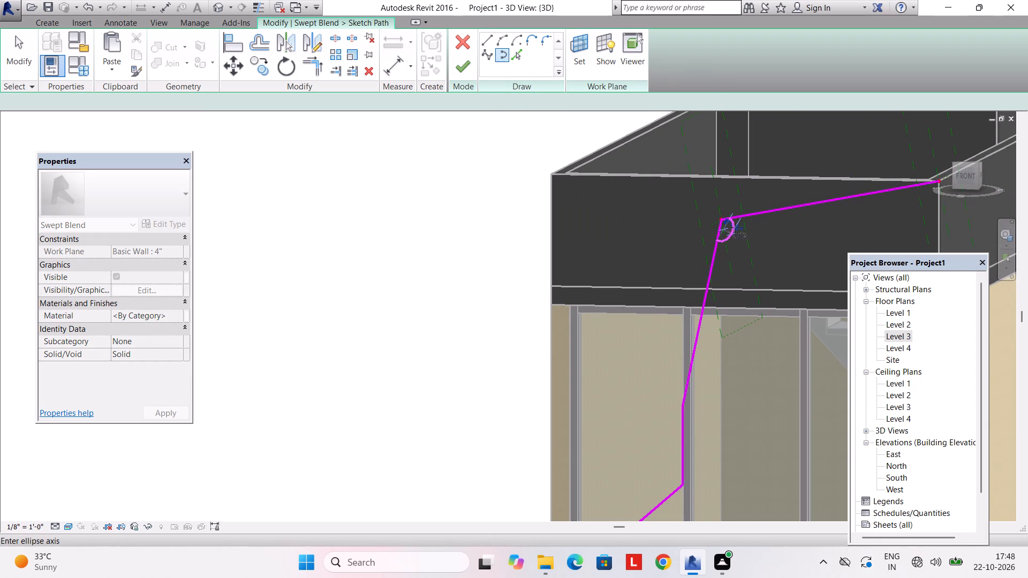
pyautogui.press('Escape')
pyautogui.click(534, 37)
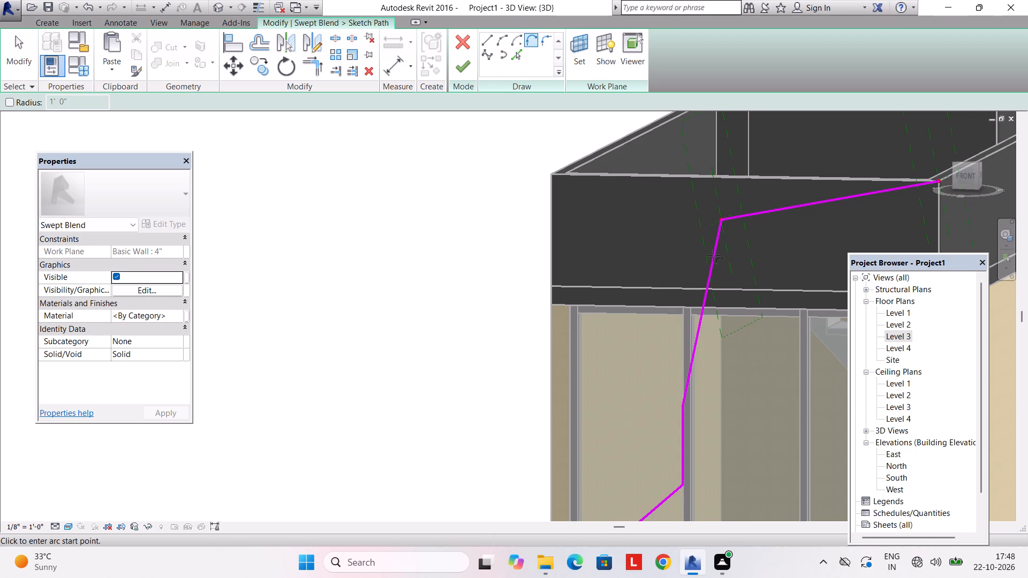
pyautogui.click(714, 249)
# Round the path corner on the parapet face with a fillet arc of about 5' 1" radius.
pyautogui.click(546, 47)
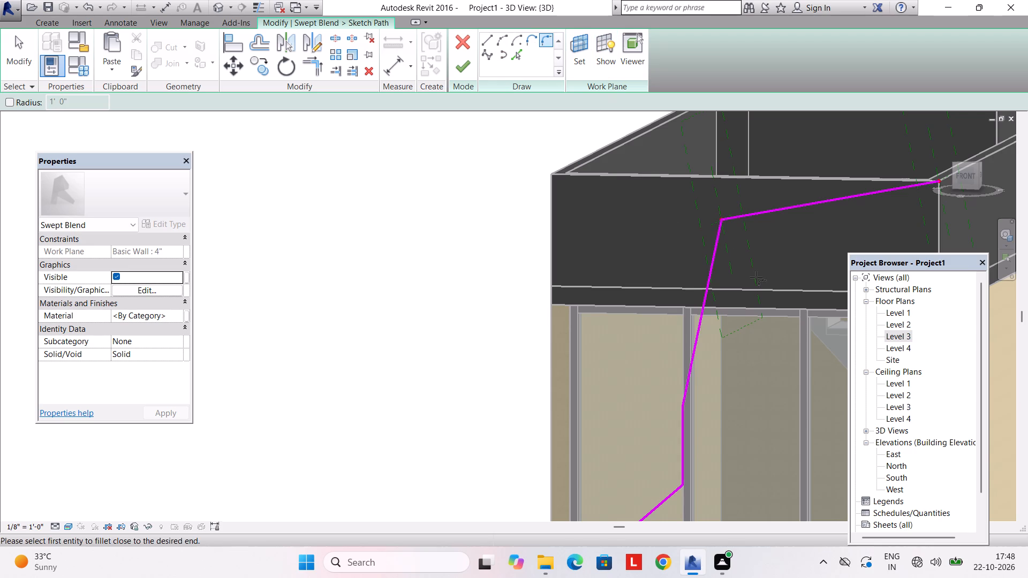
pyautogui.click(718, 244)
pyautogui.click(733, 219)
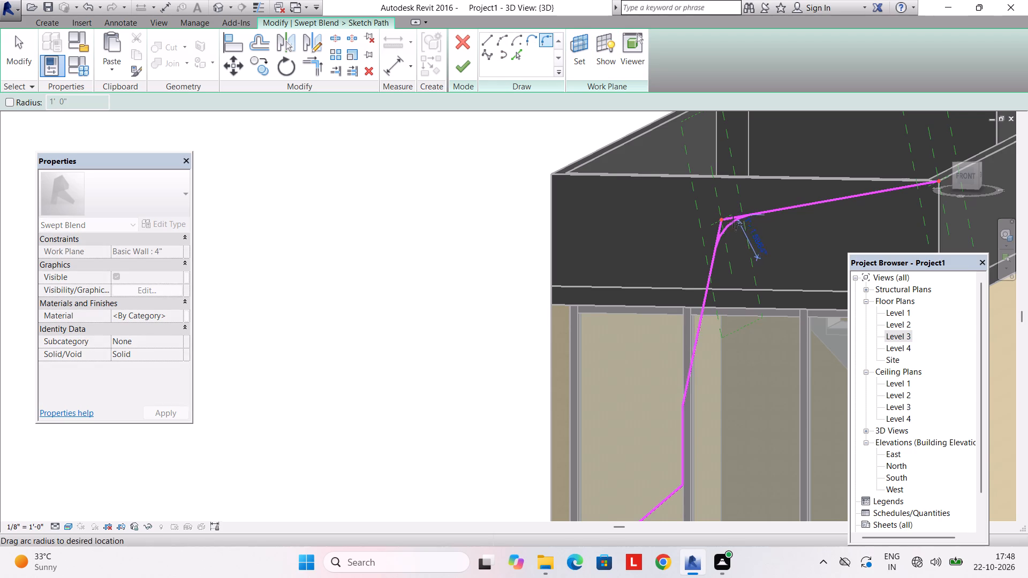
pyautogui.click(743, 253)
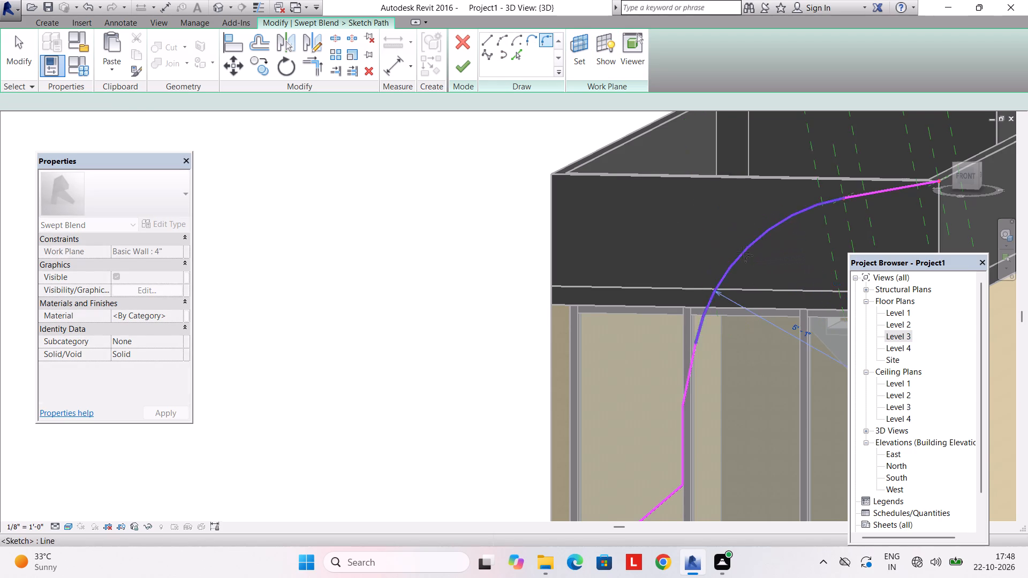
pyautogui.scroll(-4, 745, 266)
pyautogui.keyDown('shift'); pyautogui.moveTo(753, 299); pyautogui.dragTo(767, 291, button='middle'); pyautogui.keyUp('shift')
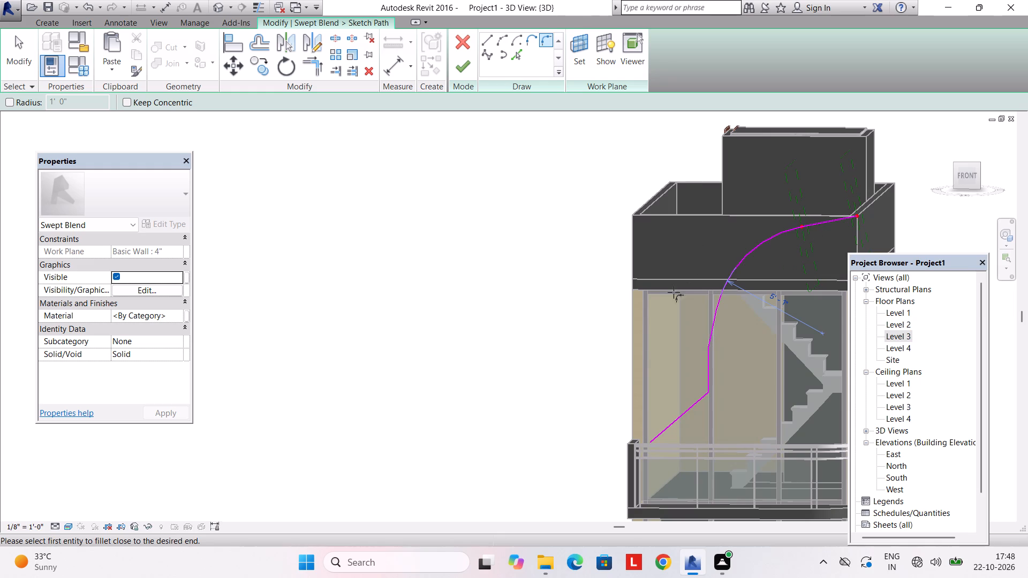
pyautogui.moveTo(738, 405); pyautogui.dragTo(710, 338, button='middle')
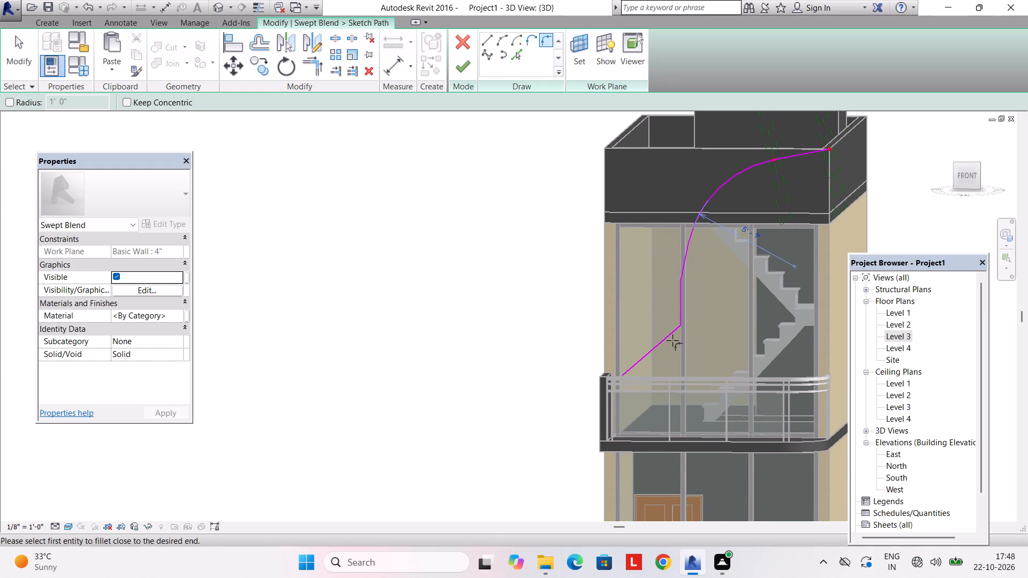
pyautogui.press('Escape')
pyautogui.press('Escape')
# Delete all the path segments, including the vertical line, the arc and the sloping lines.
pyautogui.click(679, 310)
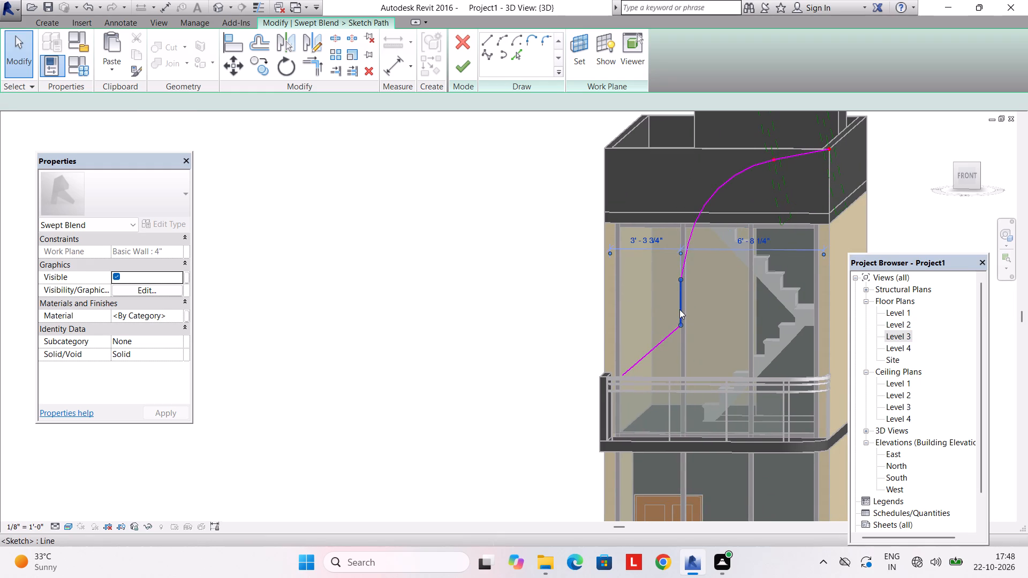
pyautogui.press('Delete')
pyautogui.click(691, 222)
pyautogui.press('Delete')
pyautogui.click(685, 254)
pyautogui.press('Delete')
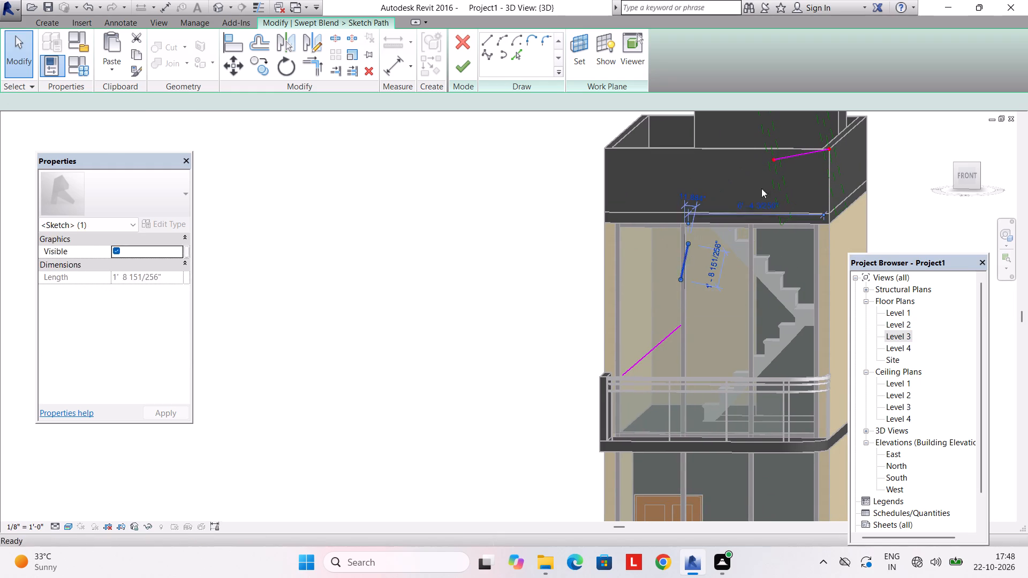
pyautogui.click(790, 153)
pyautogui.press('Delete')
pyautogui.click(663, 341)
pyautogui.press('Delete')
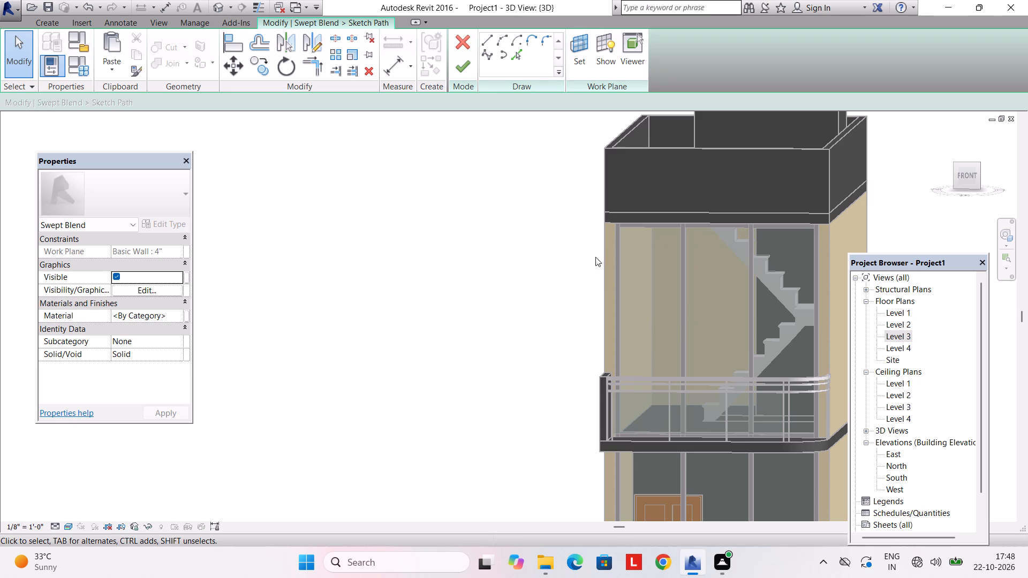
# Sketch a path line about 9' 2" long from the parapet's top outer corner down to the slab edge near the opposite side.
pyautogui.click(490, 43)
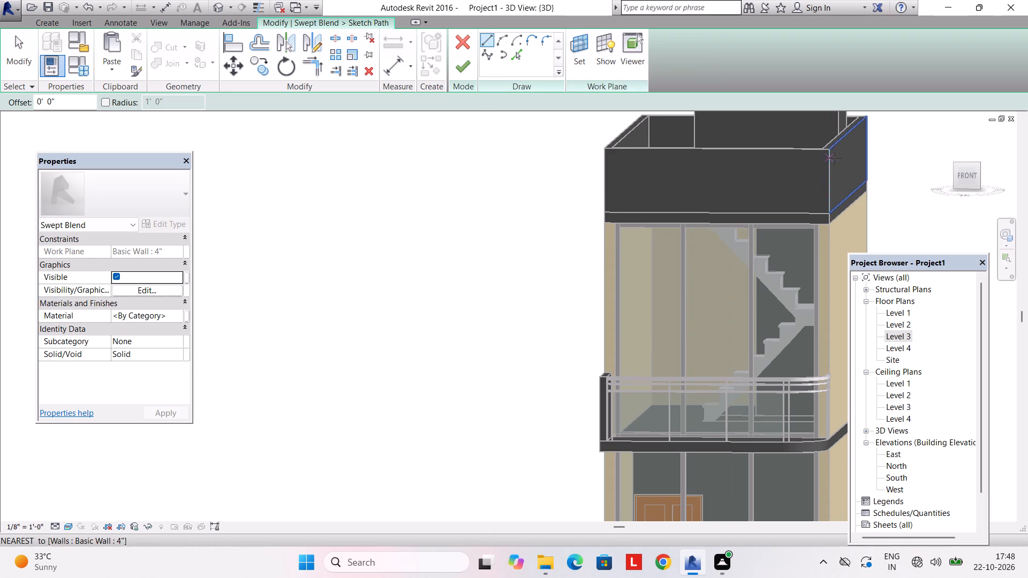
pyautogui.click(831, 151)
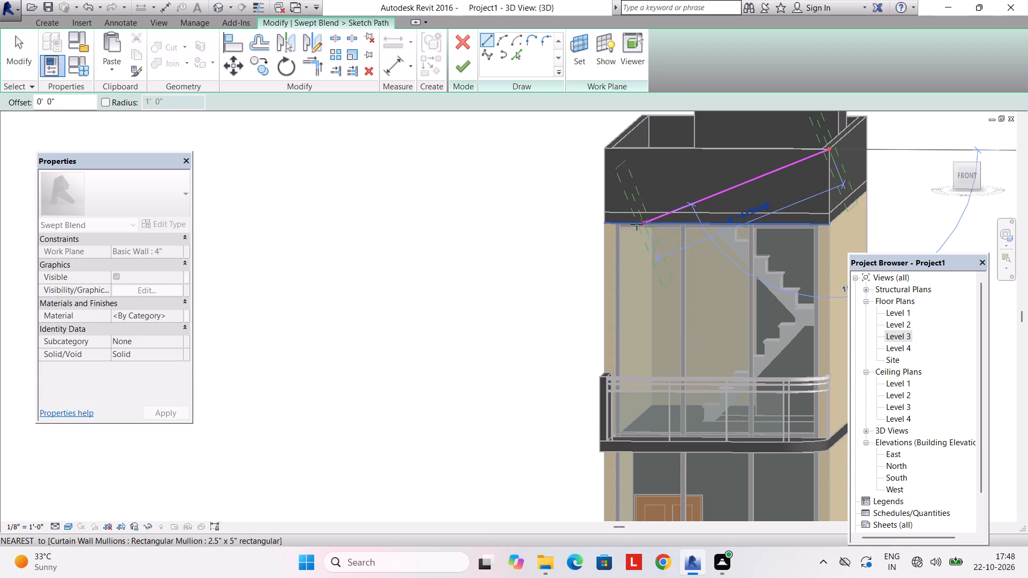
pyautogui.scroll(-3, 637, 223)
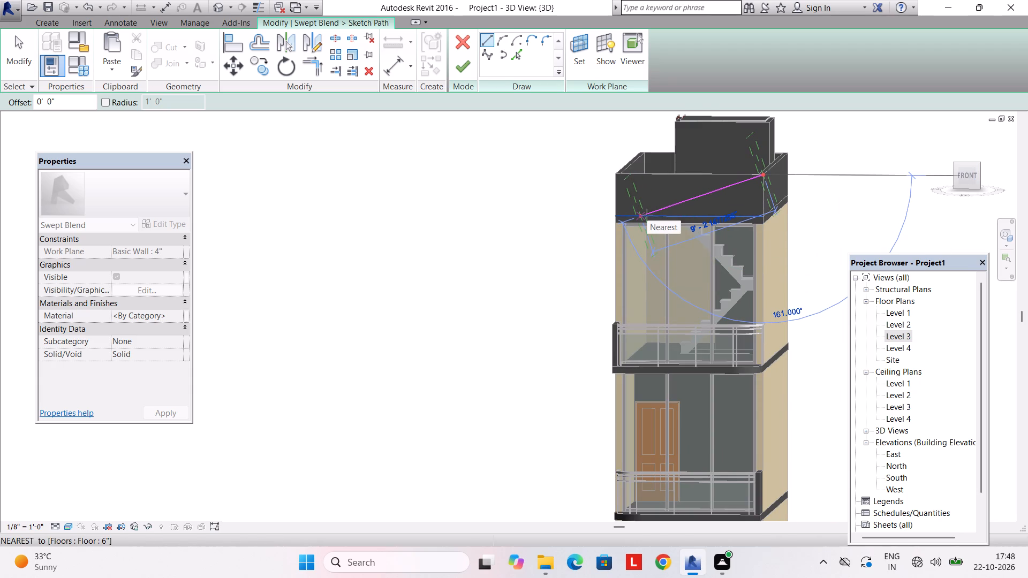
pyautogui.click(647, 215)
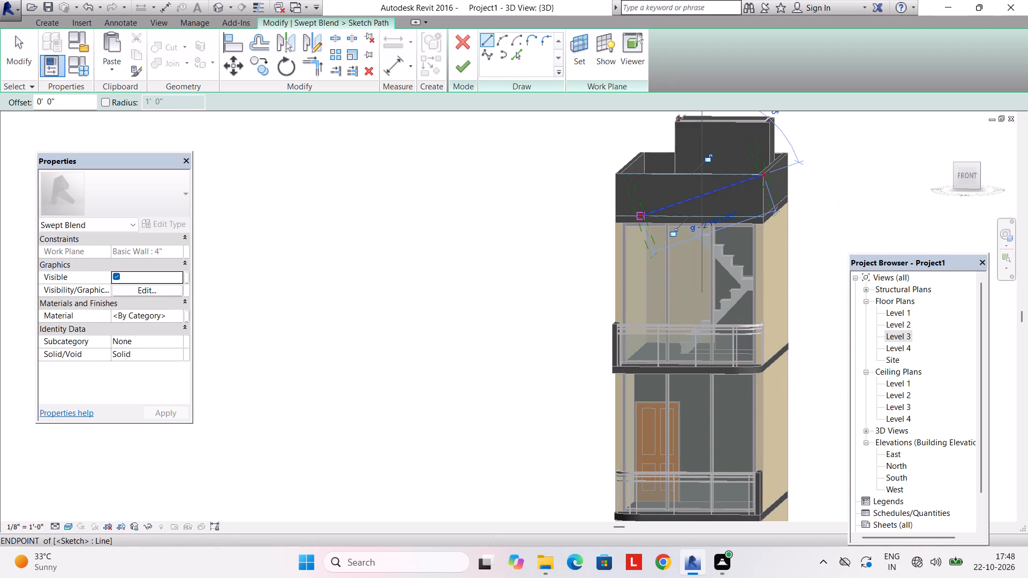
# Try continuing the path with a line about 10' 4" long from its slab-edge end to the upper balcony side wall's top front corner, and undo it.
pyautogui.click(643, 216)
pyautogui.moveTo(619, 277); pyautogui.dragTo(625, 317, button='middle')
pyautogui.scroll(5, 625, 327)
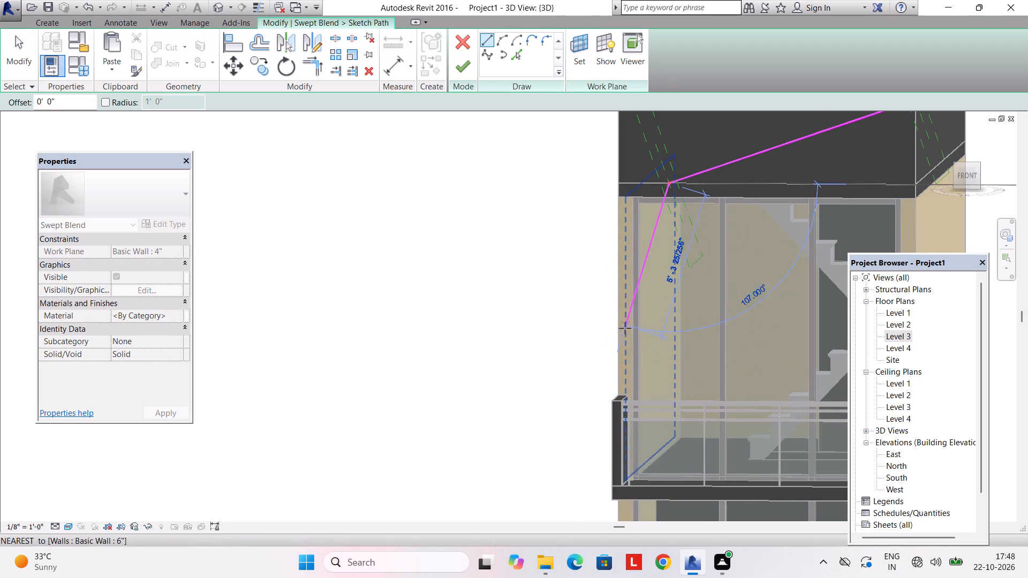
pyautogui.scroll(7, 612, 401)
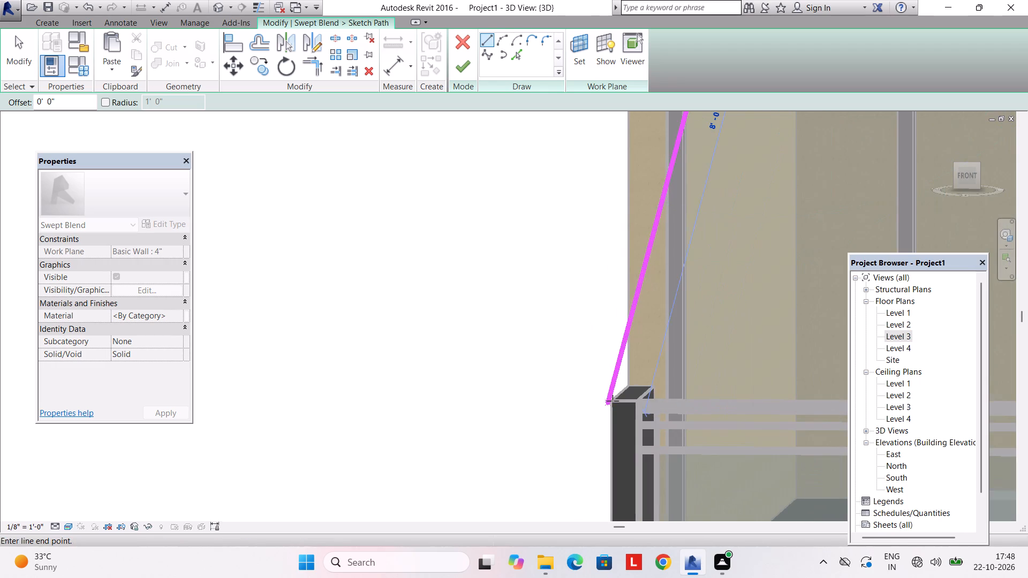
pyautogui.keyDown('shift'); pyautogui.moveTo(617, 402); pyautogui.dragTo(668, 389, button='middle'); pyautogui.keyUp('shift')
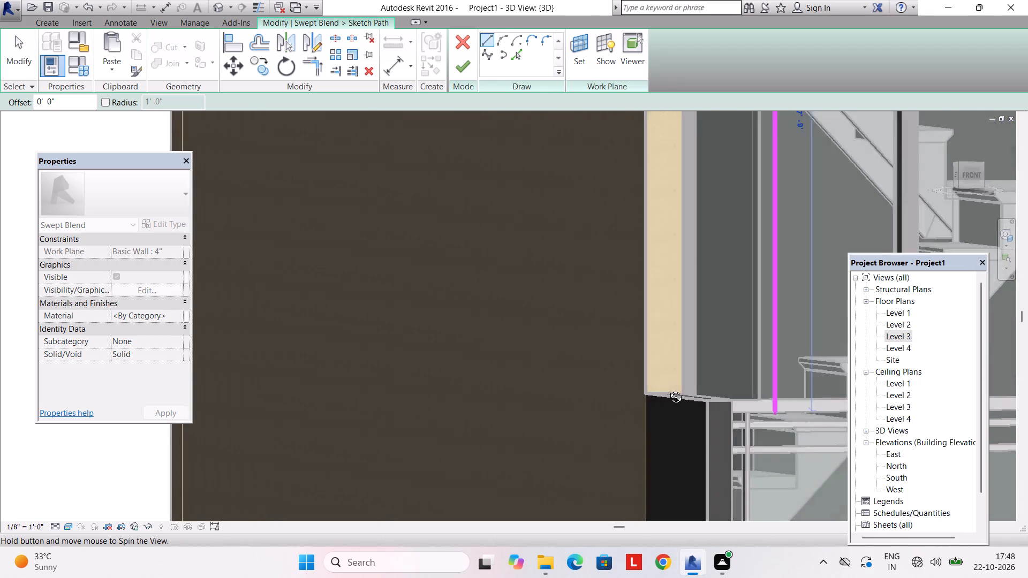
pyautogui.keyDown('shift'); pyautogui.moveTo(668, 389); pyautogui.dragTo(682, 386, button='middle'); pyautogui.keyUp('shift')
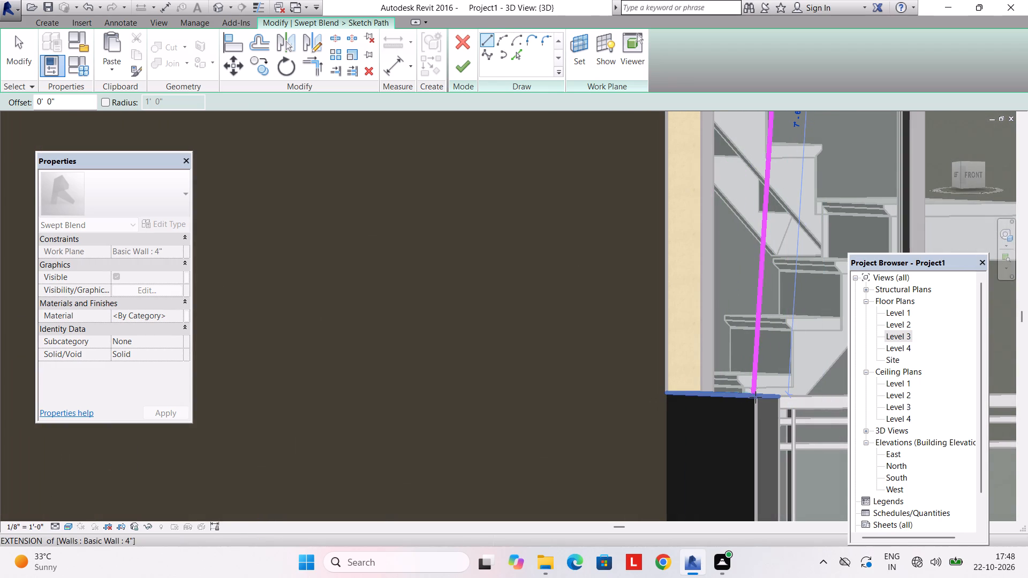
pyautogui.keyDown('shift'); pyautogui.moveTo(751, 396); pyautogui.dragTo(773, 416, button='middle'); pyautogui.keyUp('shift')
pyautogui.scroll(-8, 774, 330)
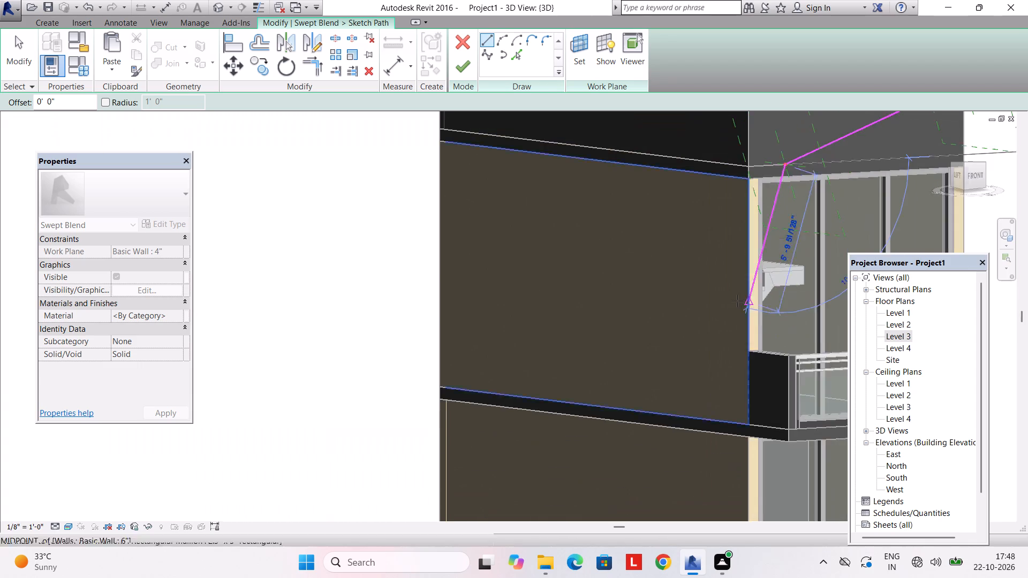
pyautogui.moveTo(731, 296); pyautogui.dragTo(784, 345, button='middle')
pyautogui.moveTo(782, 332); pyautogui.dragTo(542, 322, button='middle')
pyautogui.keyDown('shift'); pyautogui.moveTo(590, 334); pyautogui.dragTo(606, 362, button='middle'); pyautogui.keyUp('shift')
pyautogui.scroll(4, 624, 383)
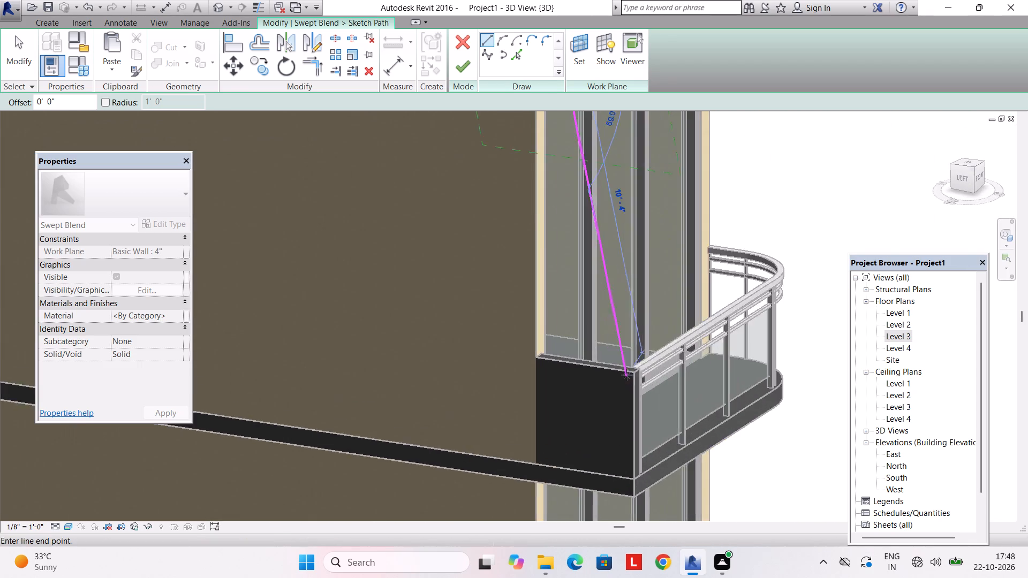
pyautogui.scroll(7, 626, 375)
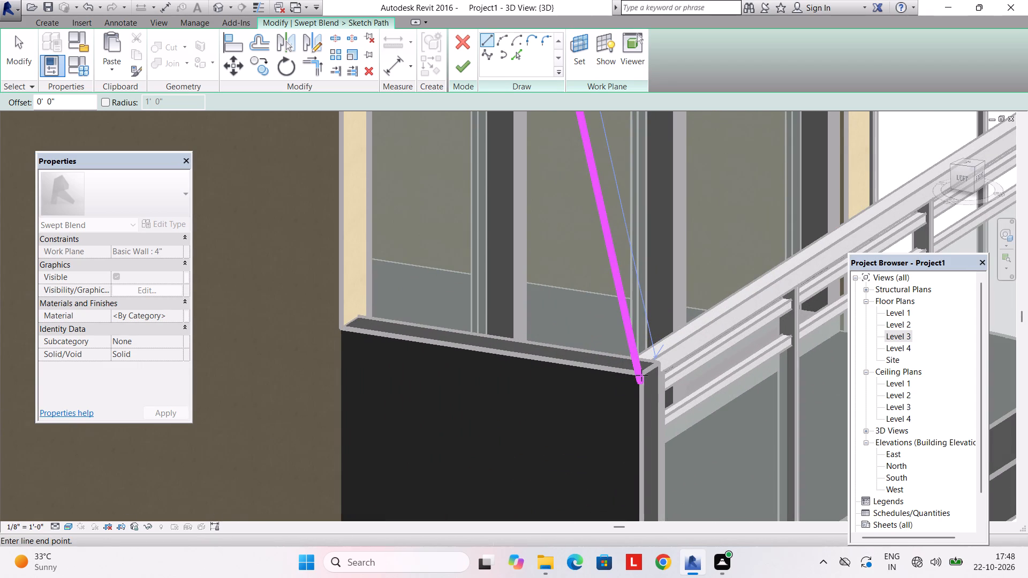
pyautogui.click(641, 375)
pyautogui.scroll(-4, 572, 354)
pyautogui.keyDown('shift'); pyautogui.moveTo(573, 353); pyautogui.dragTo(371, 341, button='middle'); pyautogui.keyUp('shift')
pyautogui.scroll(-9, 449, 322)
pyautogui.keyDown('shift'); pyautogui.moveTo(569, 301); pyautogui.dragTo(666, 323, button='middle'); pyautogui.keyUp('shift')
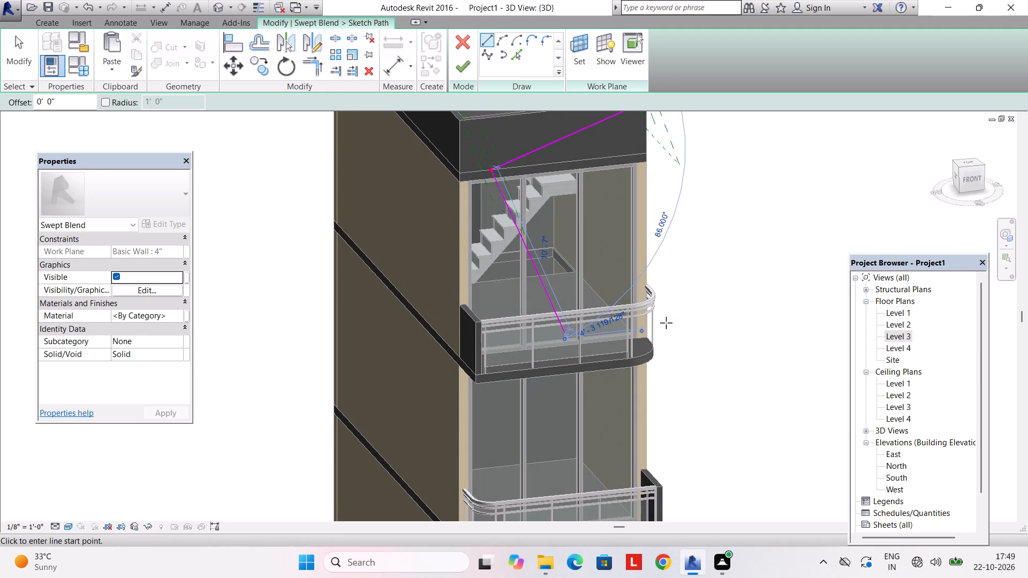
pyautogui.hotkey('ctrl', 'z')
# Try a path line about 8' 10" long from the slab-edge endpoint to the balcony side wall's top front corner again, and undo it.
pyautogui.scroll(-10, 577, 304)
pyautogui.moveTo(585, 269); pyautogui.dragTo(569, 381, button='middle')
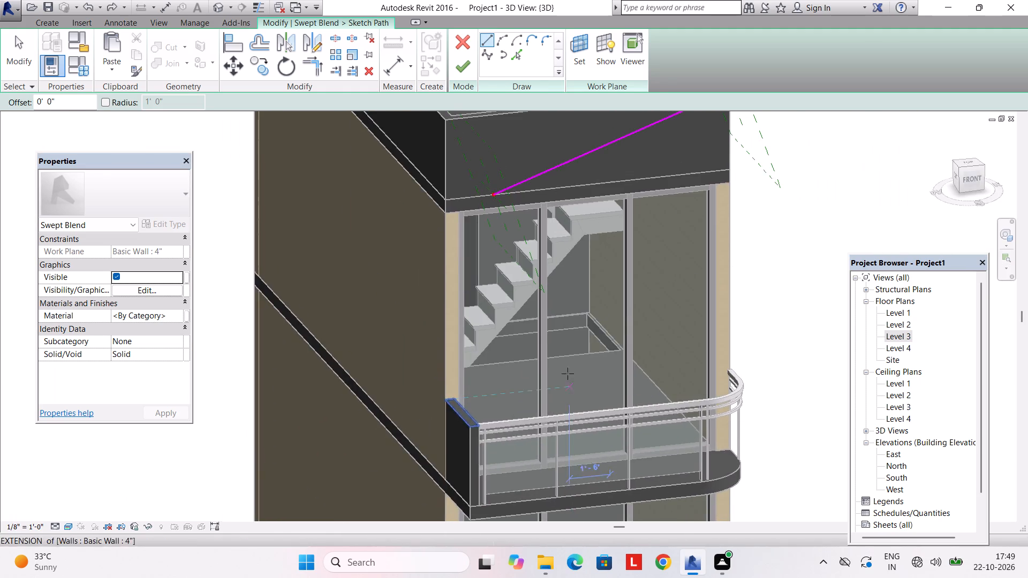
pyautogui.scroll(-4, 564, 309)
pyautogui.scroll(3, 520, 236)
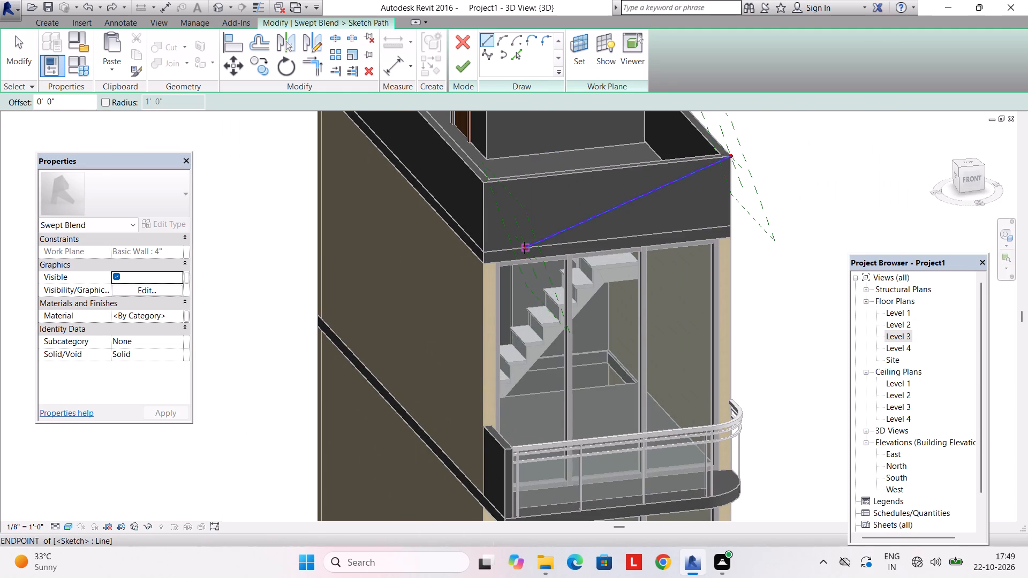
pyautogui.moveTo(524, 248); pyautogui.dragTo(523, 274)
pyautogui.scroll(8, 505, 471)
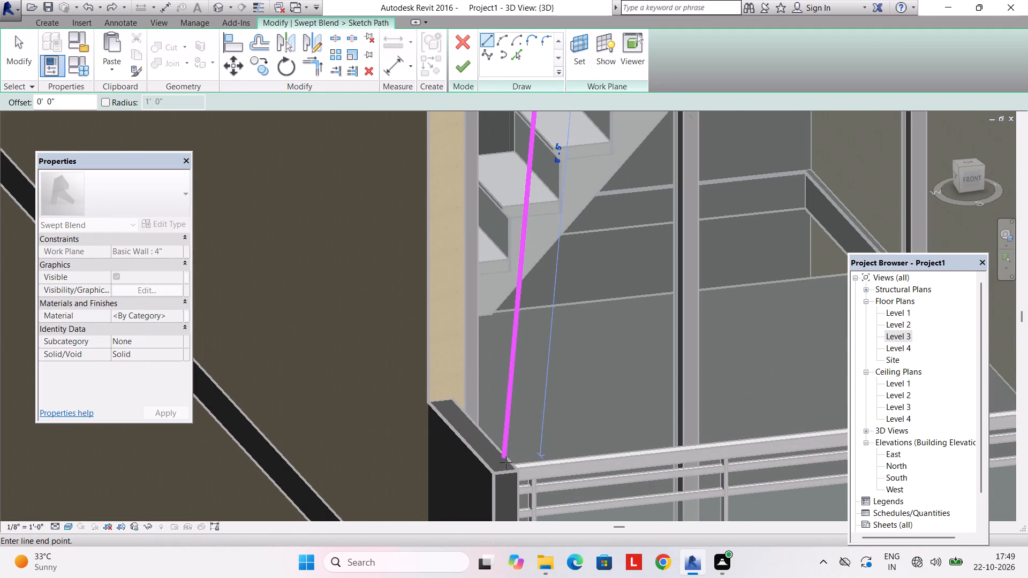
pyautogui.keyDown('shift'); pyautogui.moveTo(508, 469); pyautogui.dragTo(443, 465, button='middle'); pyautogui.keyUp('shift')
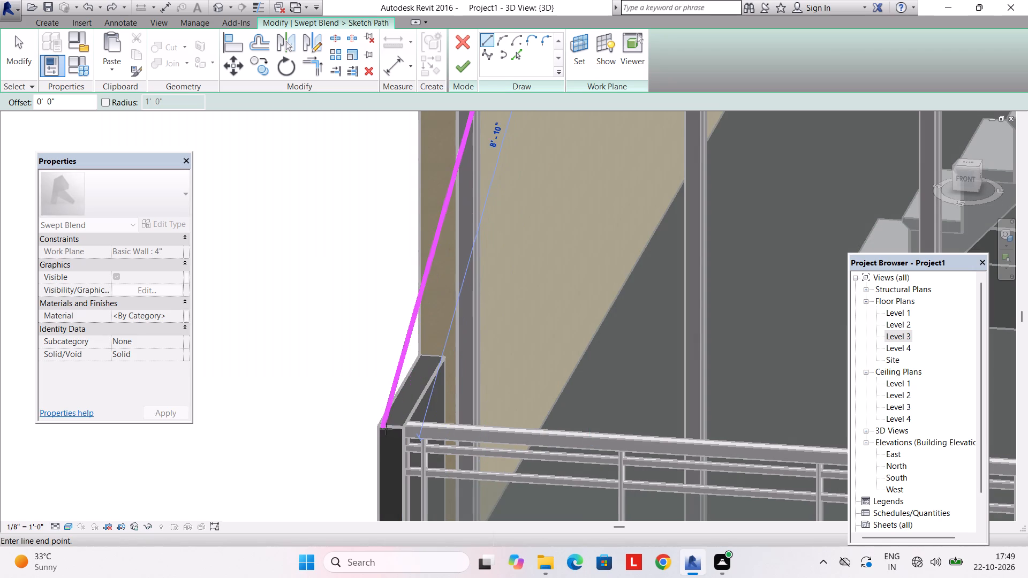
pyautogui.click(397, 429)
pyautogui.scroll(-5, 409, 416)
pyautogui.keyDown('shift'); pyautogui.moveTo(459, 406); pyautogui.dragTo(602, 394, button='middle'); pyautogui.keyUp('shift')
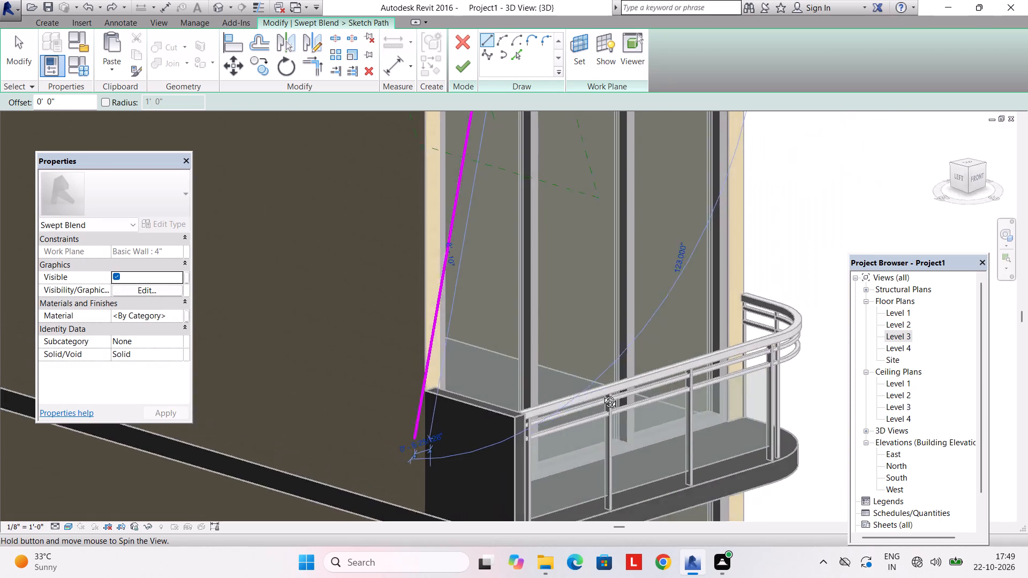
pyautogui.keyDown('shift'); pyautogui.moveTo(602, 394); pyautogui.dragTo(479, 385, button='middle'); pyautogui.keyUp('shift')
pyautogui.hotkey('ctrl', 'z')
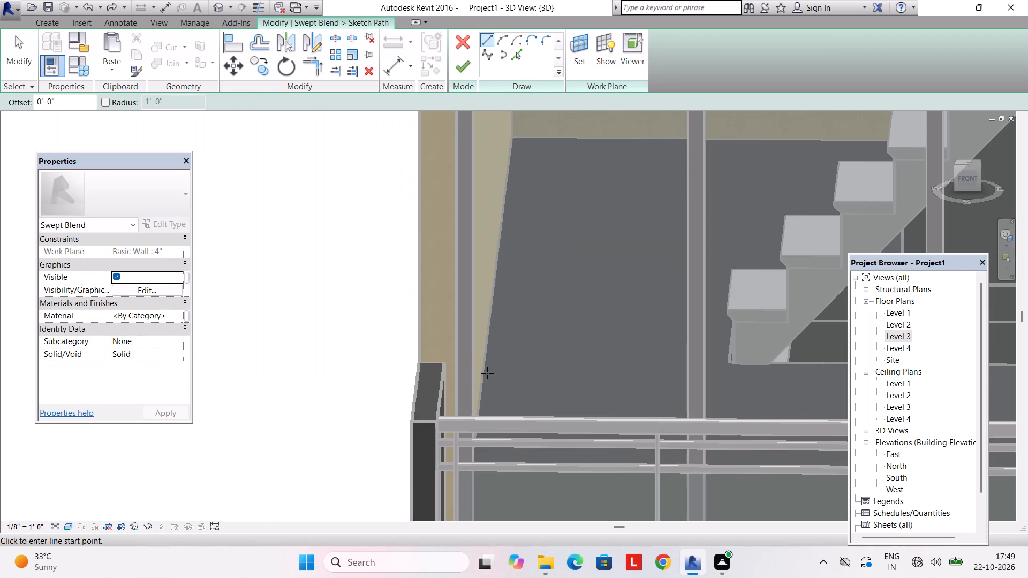
# Set a new work plane for the path by picking a plane on the upper balcony's side wall.
pyautogui.scroll(-10, 487, 373)
pyautogui.click(573, 58)
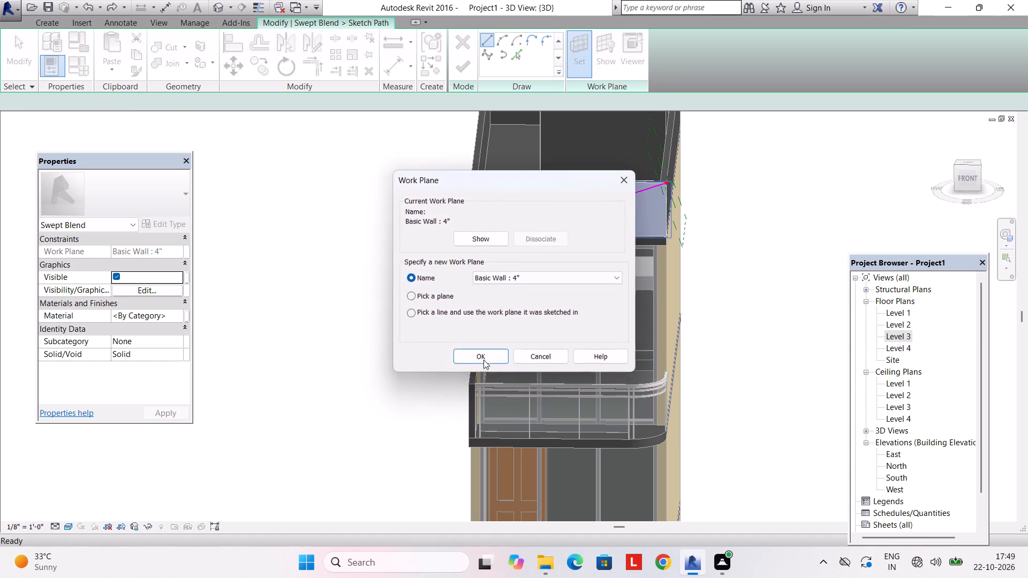
pyautogui.click(449, 298)
pyautogui.click(483, 359)
pyautogui.scroll(4, 475, 351)
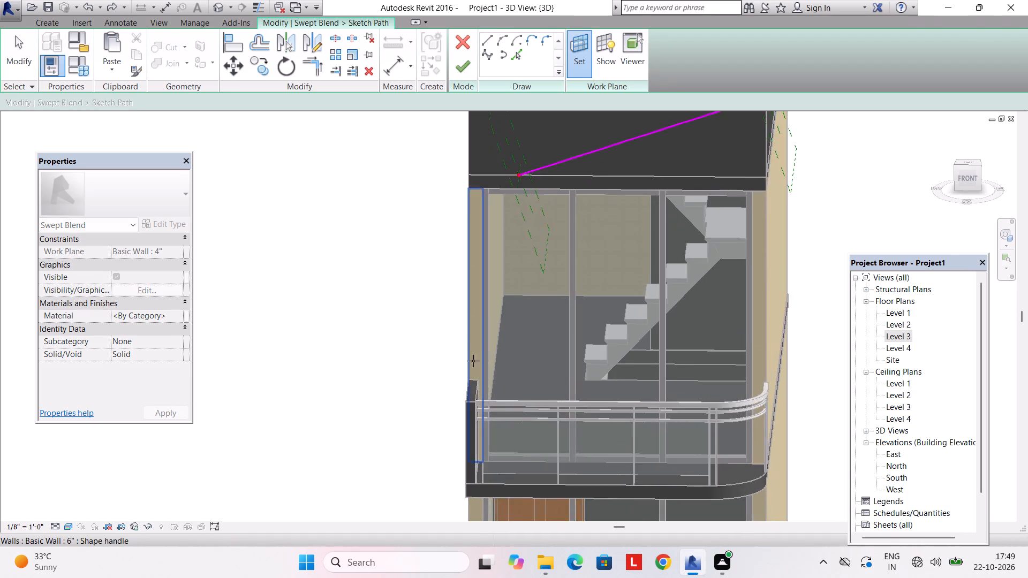
pyautogui.scroll(2, 473, 361)
pyautogui.click(467, 424)
pyautogui.scroll(-8, 495, 346)
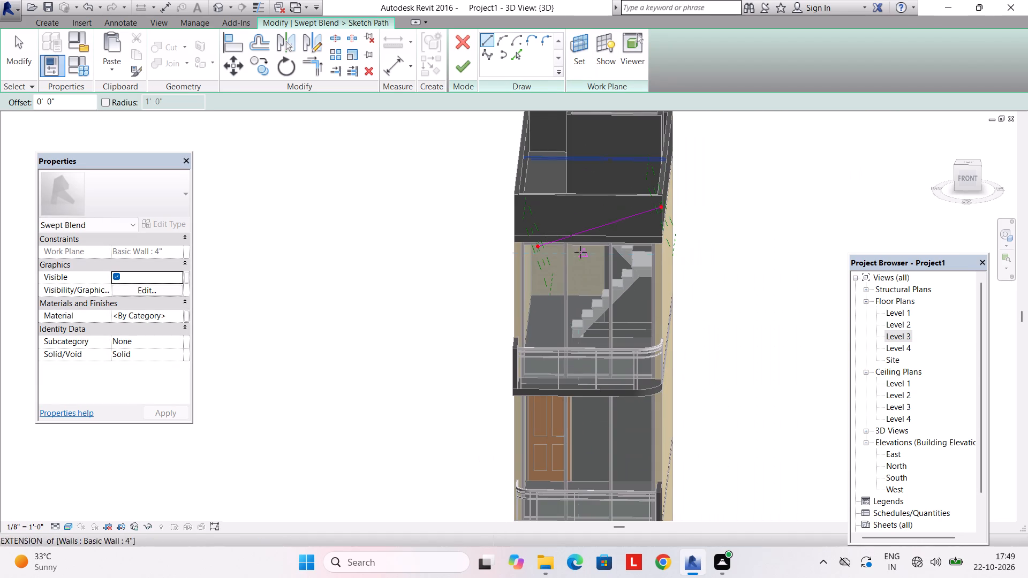
# Sketch a path line from the slab-edge endpoint down to the top of the upper balcony's side wall.
pyautogui.click(540, 246)
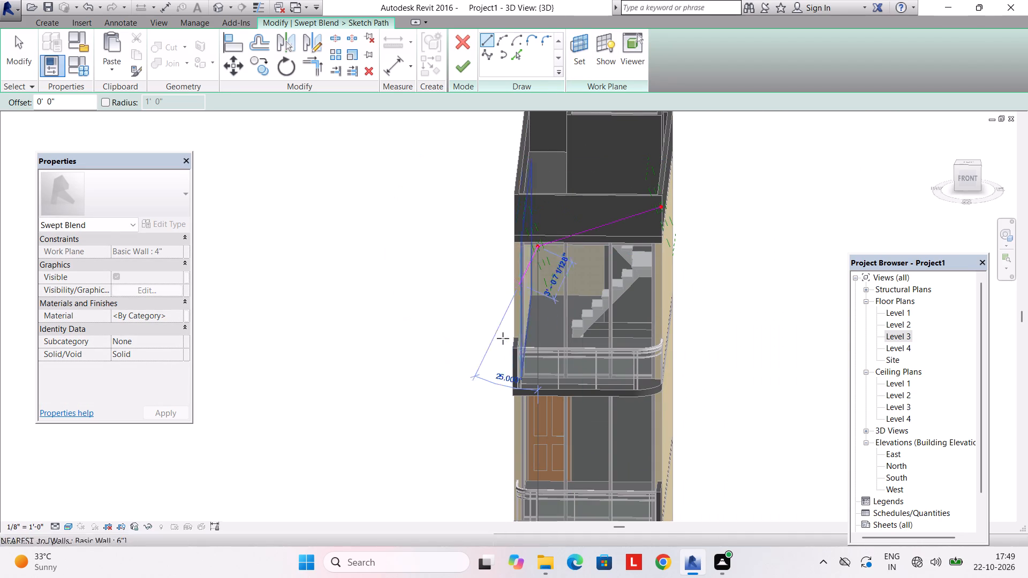
pyautogui.scroll(9, 505, 348)
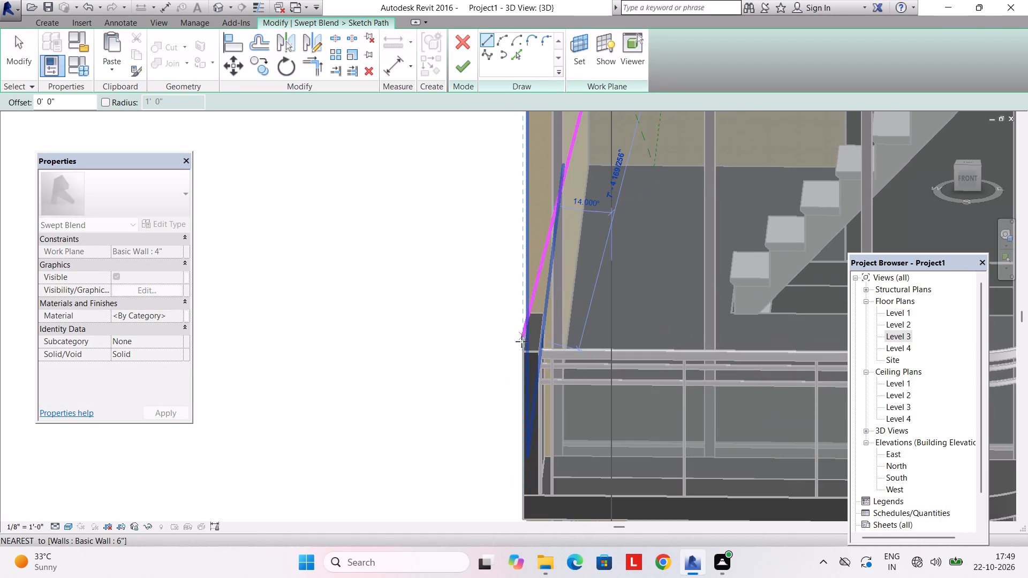
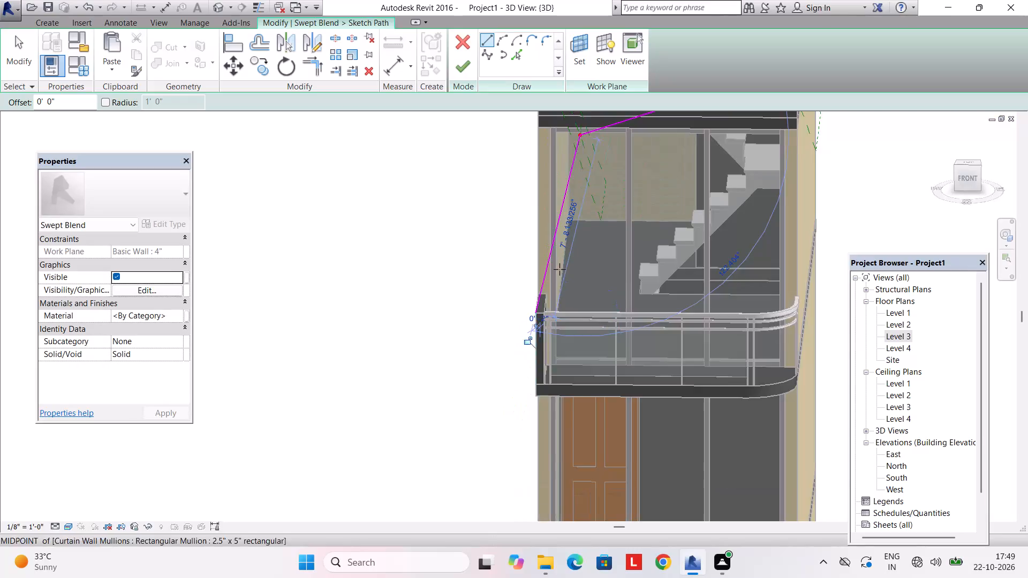
# Round the corner between the two straight path lines above the upper balcony with a fillet arc of about 11'-6" radius.
pyautogui.moveTo(571, 240); pyautogui.dragTo(563, 300, button='middle')
pyautogui.scroll(-1, 563, 320)
pyautogui.scroll(5, 563, 322)
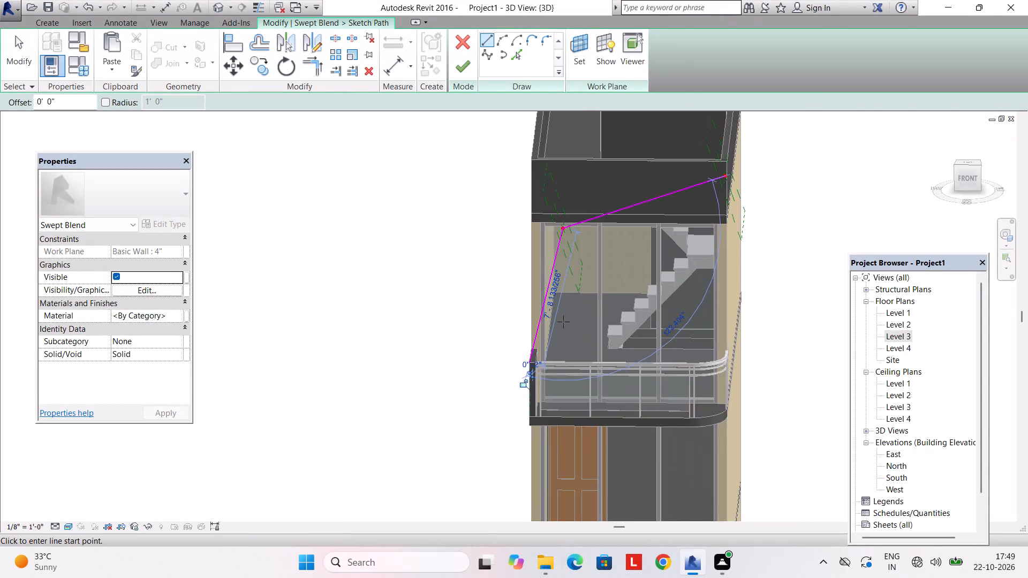
pyautogui.scroll(2, 563, 322)
pyautogui.click(539, 37)
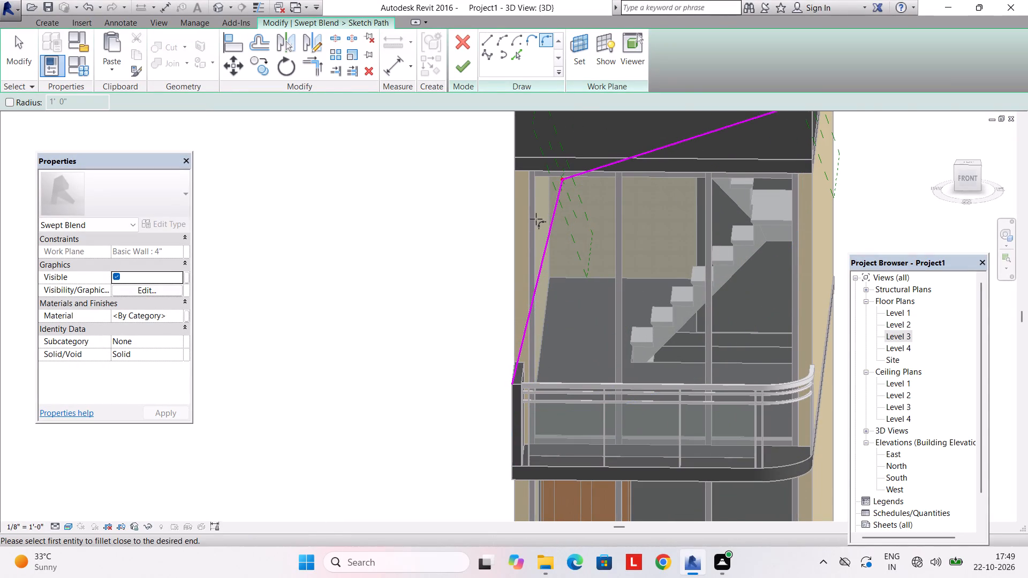
pyautogui.click(545, 226)
pyautogui.click(585, 169)
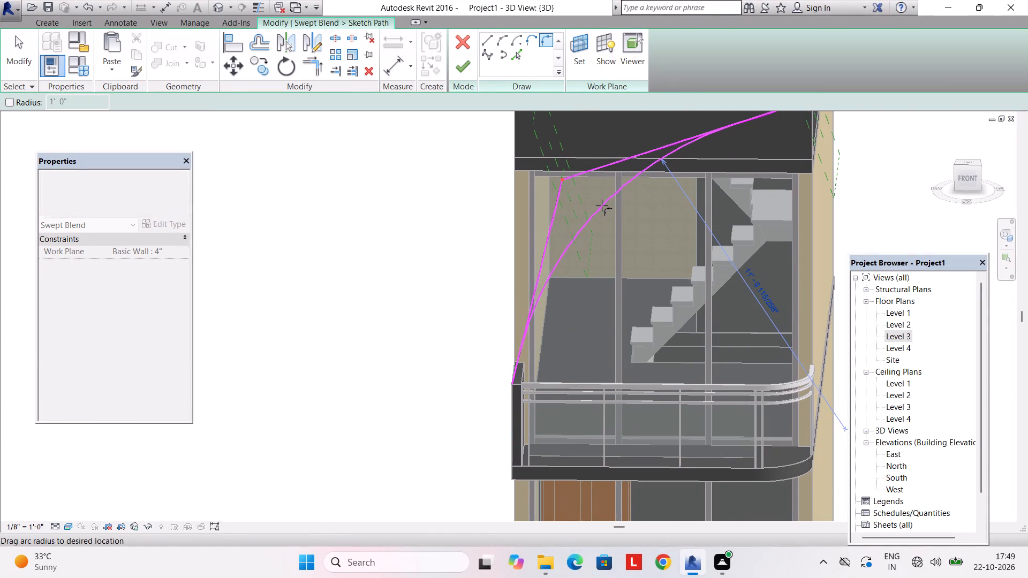
pyautogui.click(602, 206)
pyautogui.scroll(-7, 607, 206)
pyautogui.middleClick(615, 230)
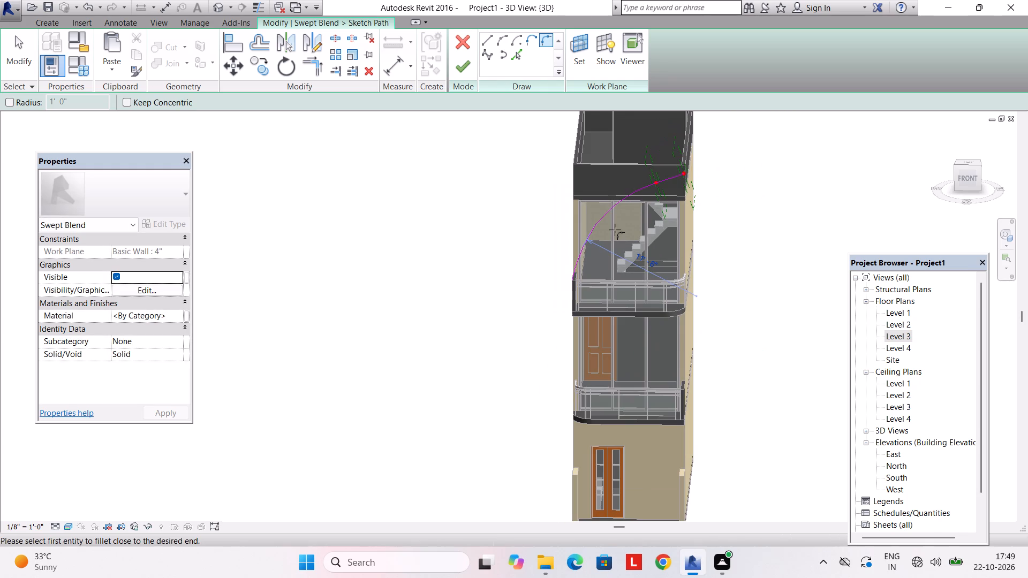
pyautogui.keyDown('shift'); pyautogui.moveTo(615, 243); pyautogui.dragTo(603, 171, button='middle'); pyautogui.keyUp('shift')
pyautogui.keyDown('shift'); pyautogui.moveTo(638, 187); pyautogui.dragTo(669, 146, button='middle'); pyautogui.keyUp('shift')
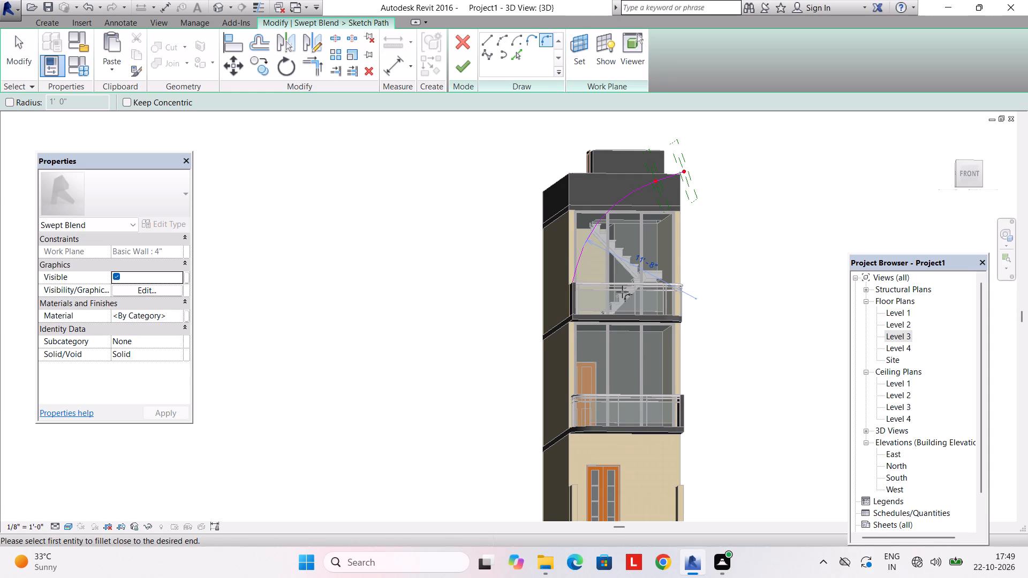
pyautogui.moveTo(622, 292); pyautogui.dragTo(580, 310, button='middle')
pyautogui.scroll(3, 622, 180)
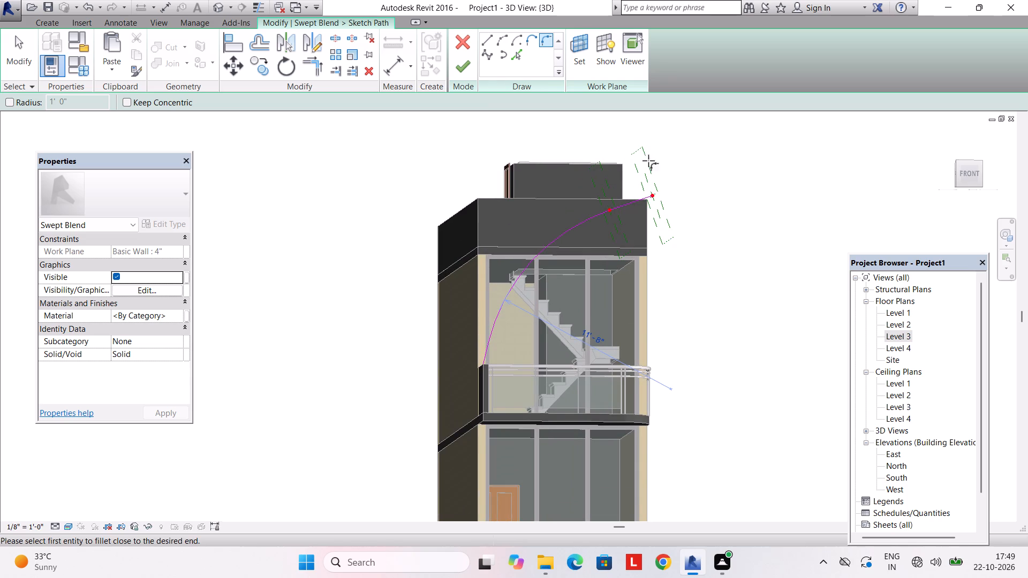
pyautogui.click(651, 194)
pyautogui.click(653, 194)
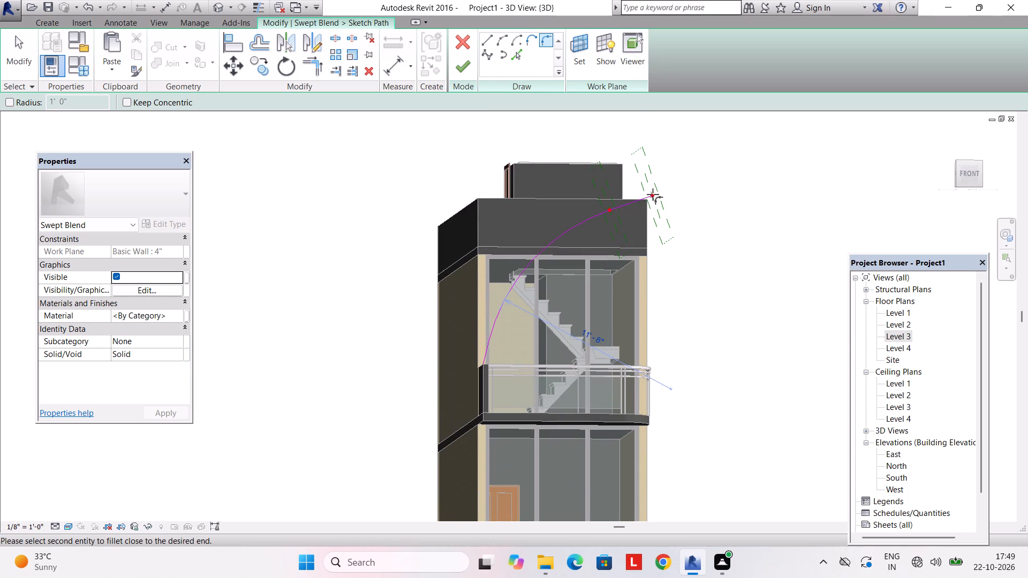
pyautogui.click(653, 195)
# Draw a diagonal path line about 10'-10" long from the curve's lower end across the upper balcony to the opposite slab corner.
pyautogui.click(485, 37)
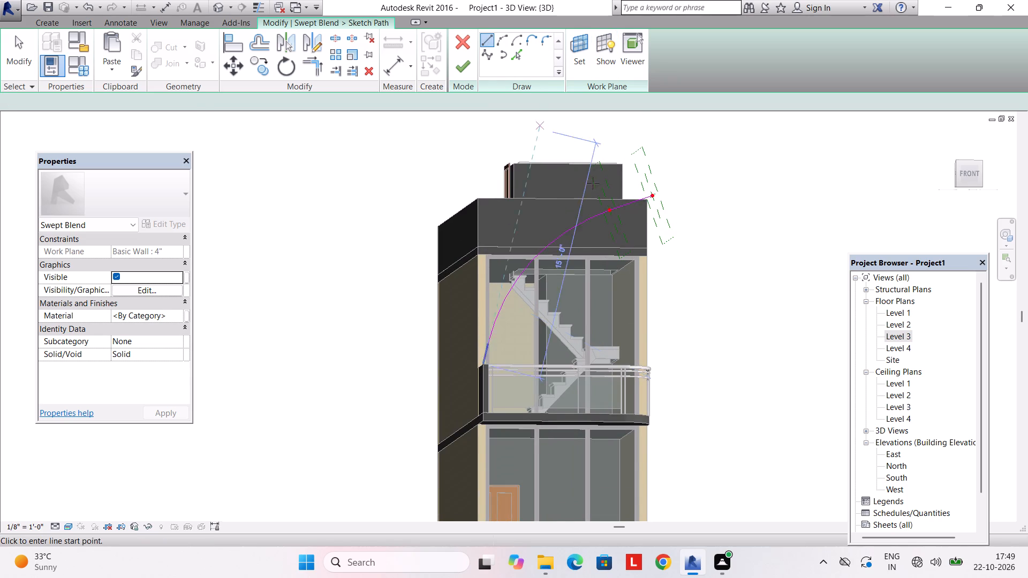
pyautogui.scroll(3, 618, 188)
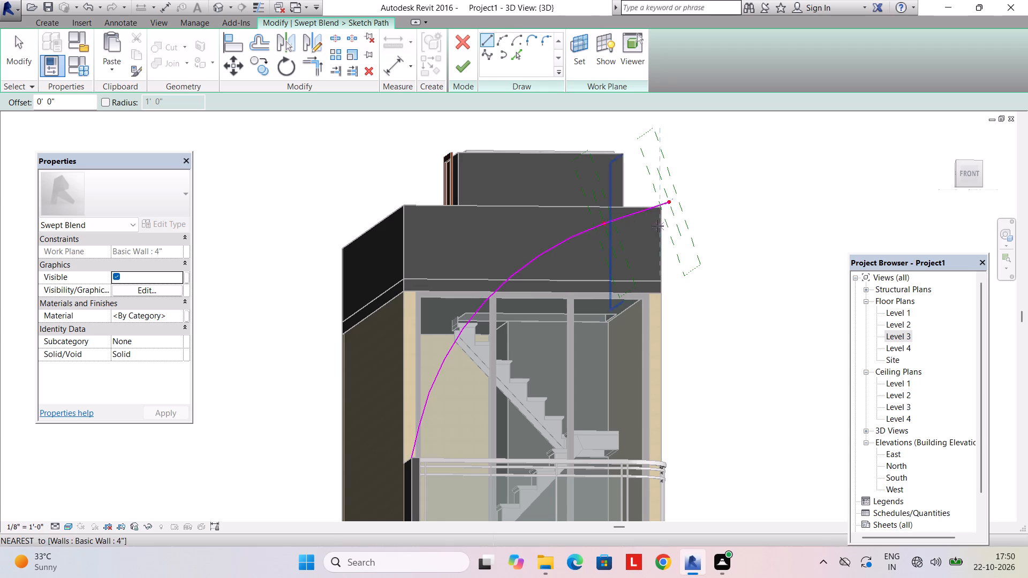
pyautogui.scroll(-4, 657, 226)
pyautogui.moveTo(645, 238); pyautogui.dragTo(619, 186, button='middle')
pyautogui.scroll(5, 487, 349)
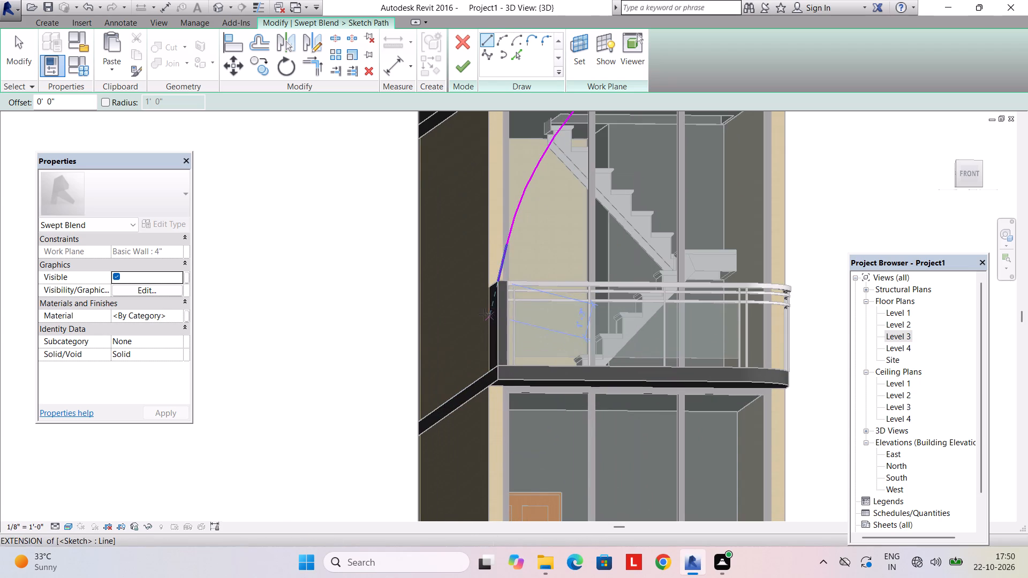
pyautogui.click(501, 279)
pyautogui.moveTo(573, 362); pyautogui.dragTo(526, 290, button='middle')
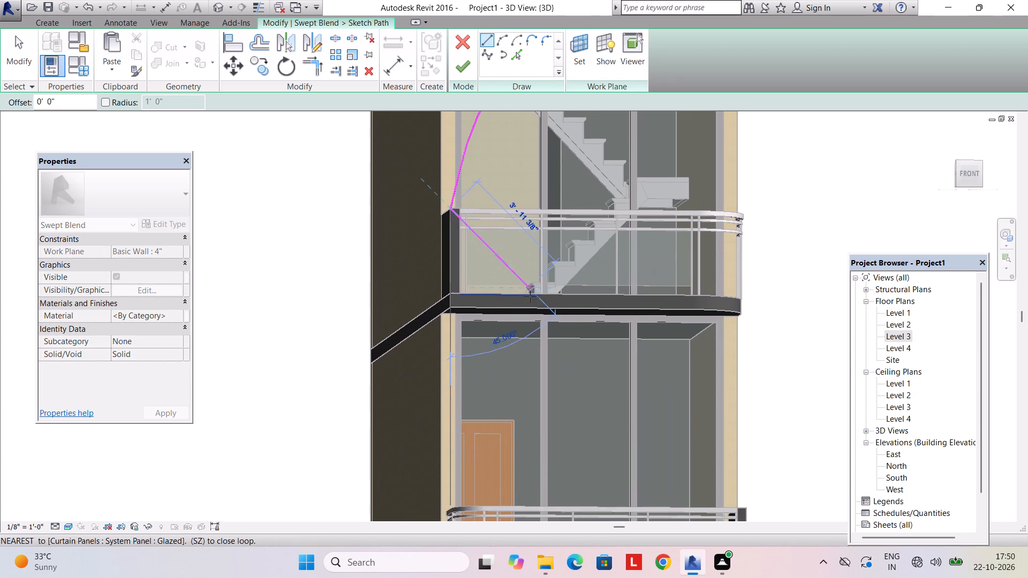
pyautogui.moveTo(730, 322); pyautogui.dragTo(686, 276, button='middle')
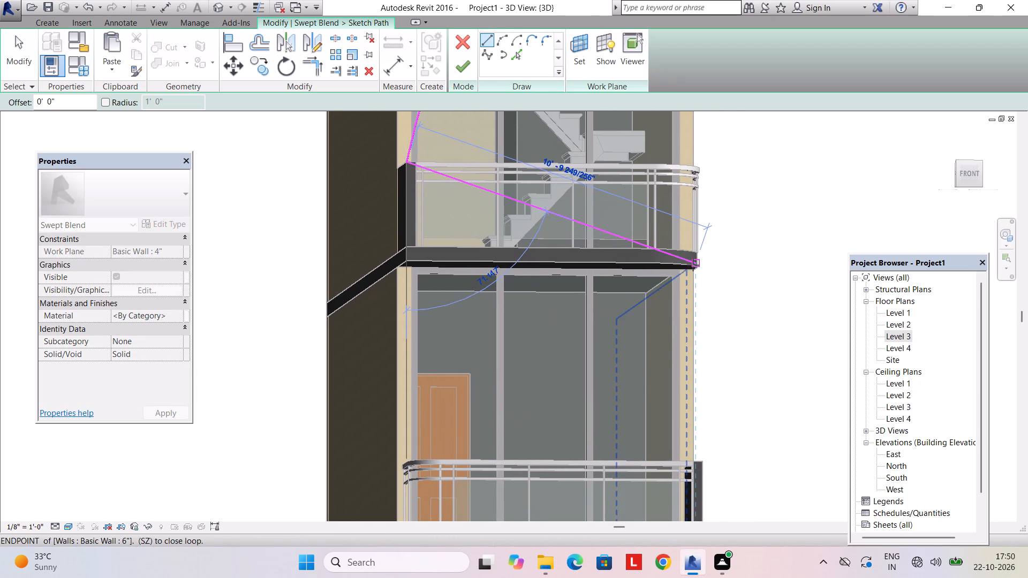
pyautogui.click(693, 265)
pyautogui.click(691, 264)
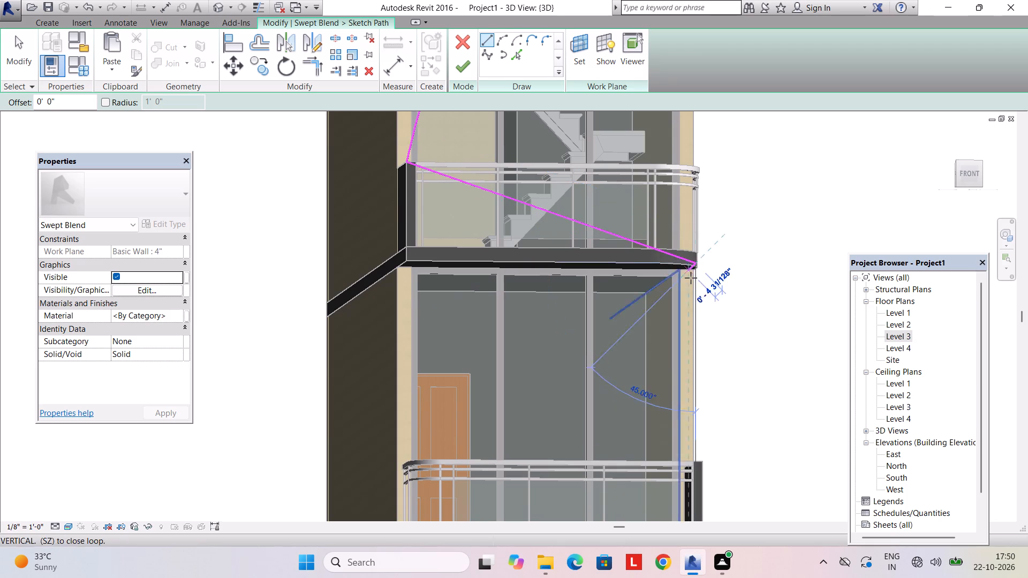
# Set a new work plane by picking a plane on the 4" wall at the end of the lower balcony.
pyautogui.moveTo(687, 347); pyautogui.dragTo(708, 216, button='middle')
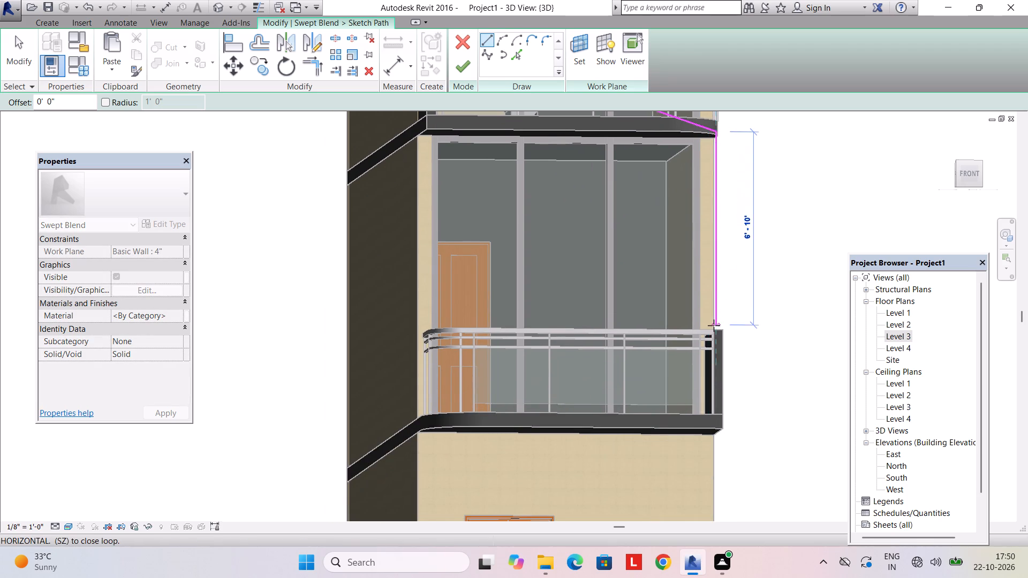
pyautogui.click(575, 52)
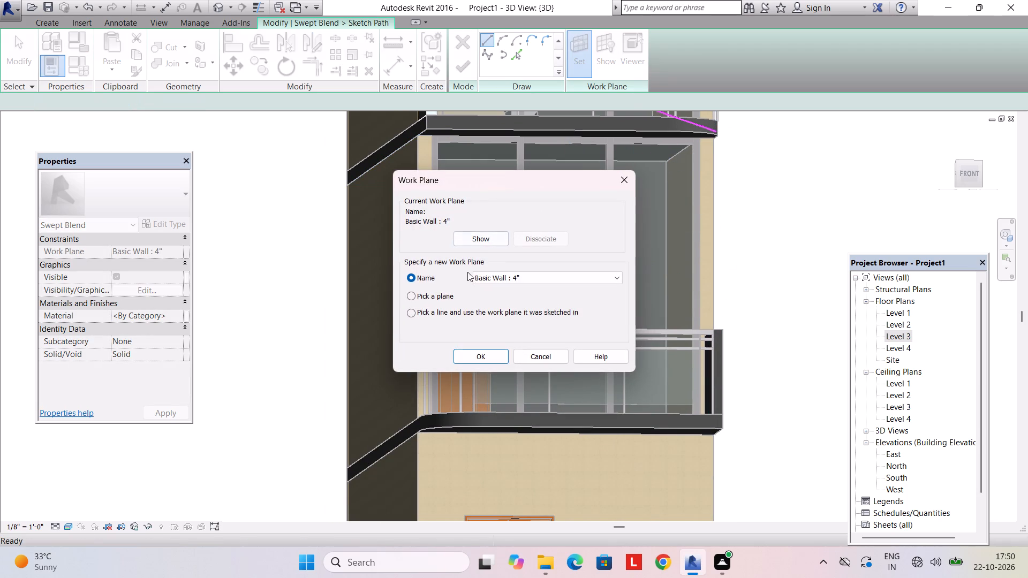
pyautogui.click(448, 296)
pyautogui.click(474, 352)
pyautogui.scroll(5, 690, 372)
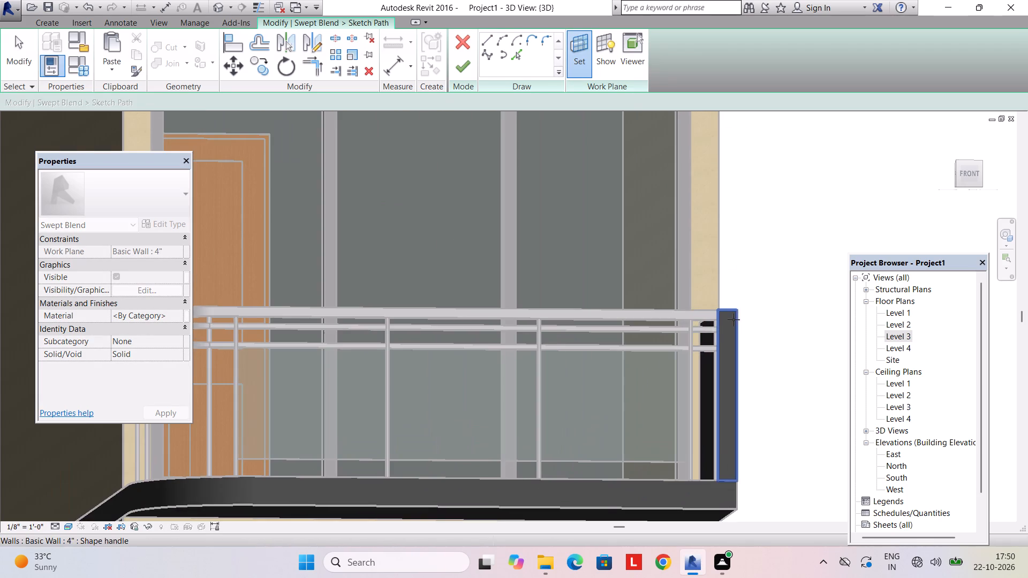
pyautogui.click(734, 311)
# Continue the path with a vertical line 7'-0" long from the upper slab corner down to the lower balcony's railing top.
pyautogui.scroll(-9, 681, 245)
pyautogui.moveTo(692, 214); pyautogui.dragTo(679, 262, button='middle')
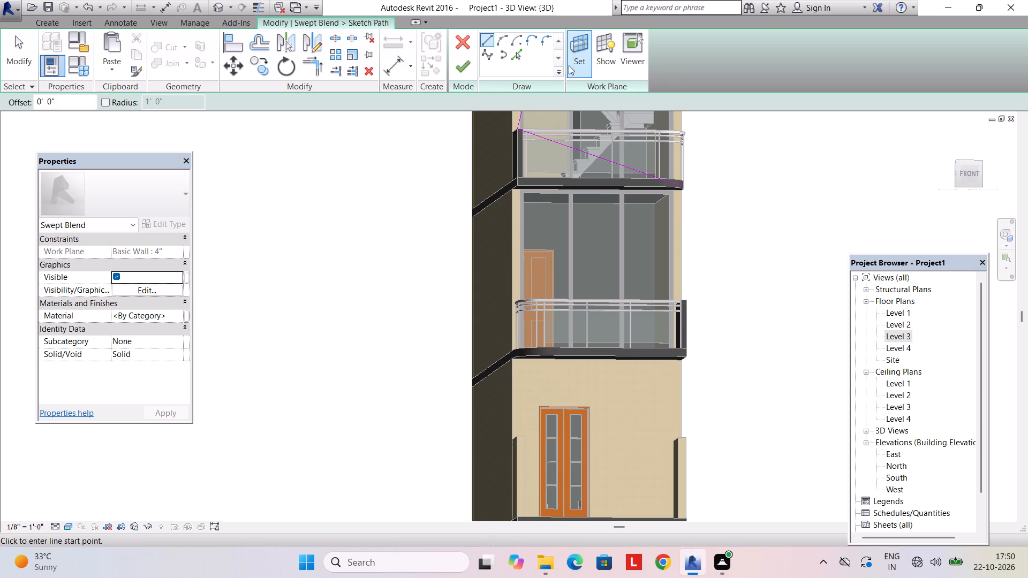
pyautogui.click(679, 188)
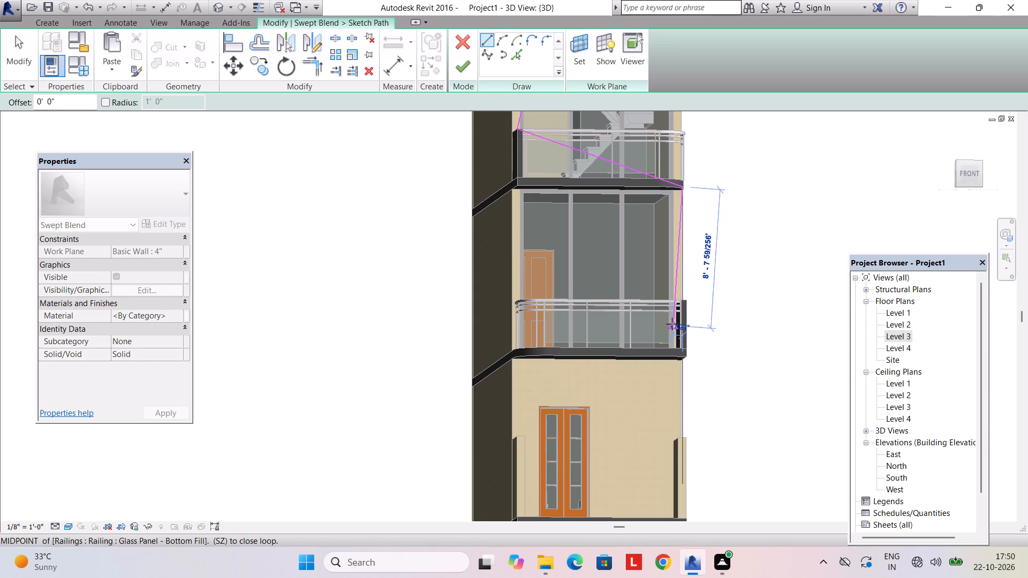
pyautogui.scroll(6, 676, 319)
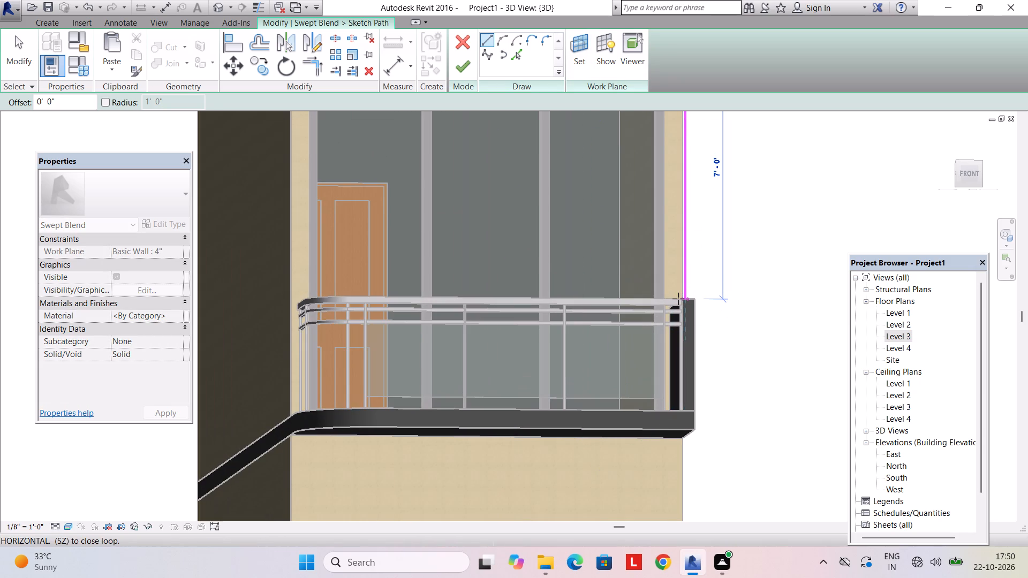
pyautogui.click(678, 299)
# Draw a slanted path line from the vertical line's lower end to the lower balcony slab's bottom edge, about 1'-9" inward.
pyautogui.scroll(-5, 668, 297)
pyautogui.moveTo(677, 288); pyautogui.dragTo(685, 271, button='middle')
pyautogui.scroll(2, 683, 278)
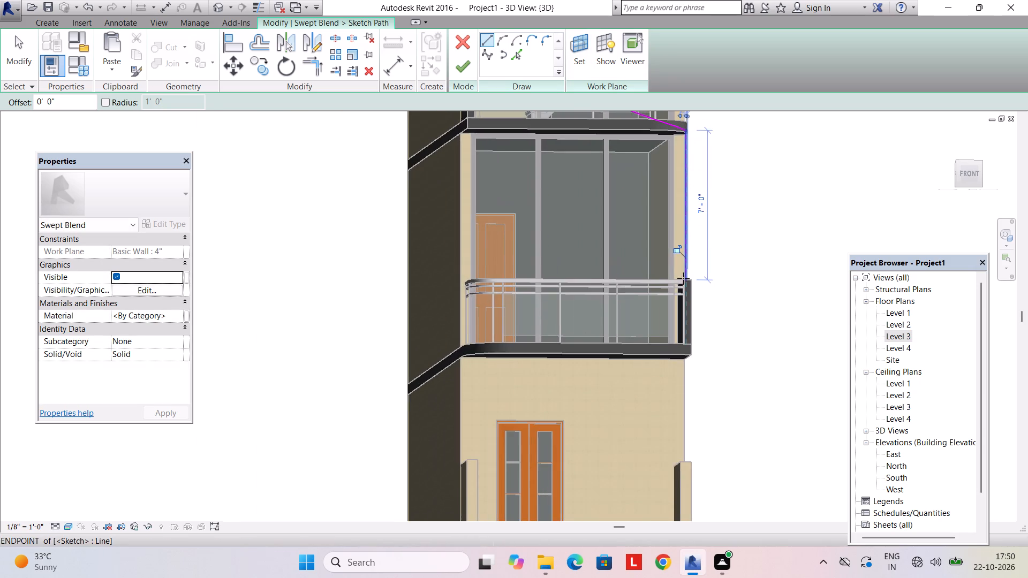
pyautogui.click(687, 281)
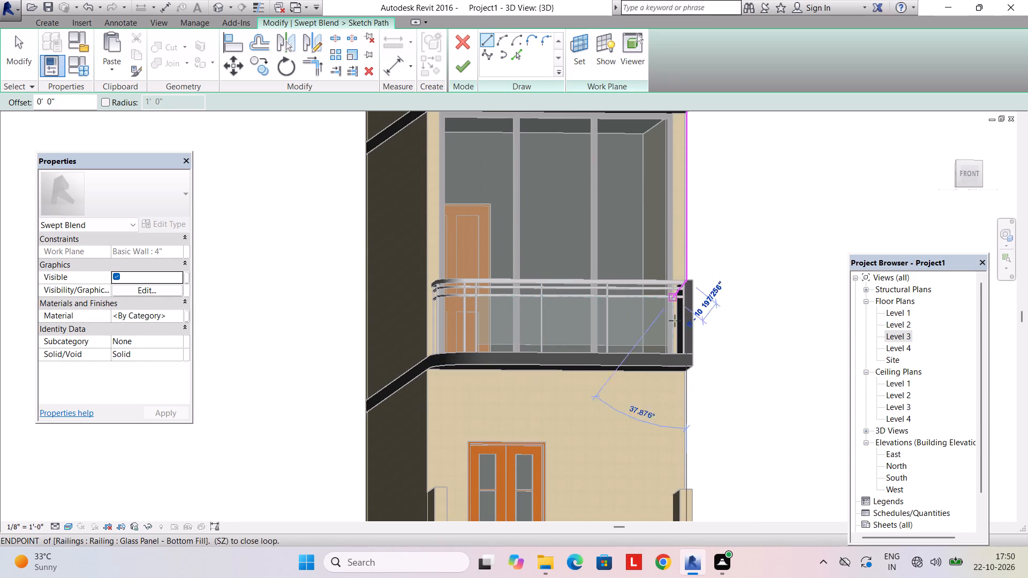
pyautogui.click(649, 366)
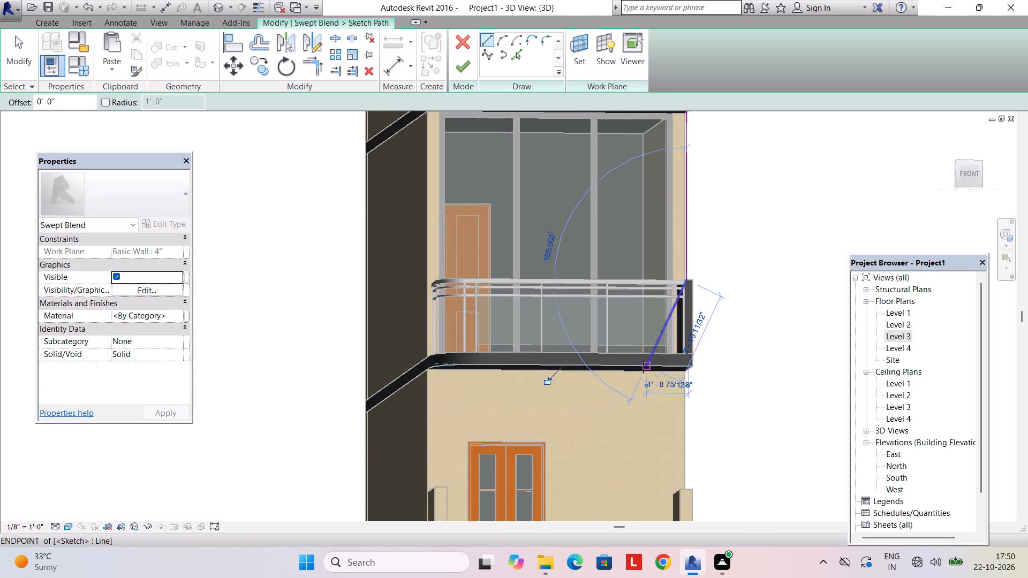
# Draw a horizontal path line about 8'-1" long along the lower balcony slab's bottom edge to near its far end.
pyautogui.click(643, 367)
pyautogui.scroll(-4, 539, 366)
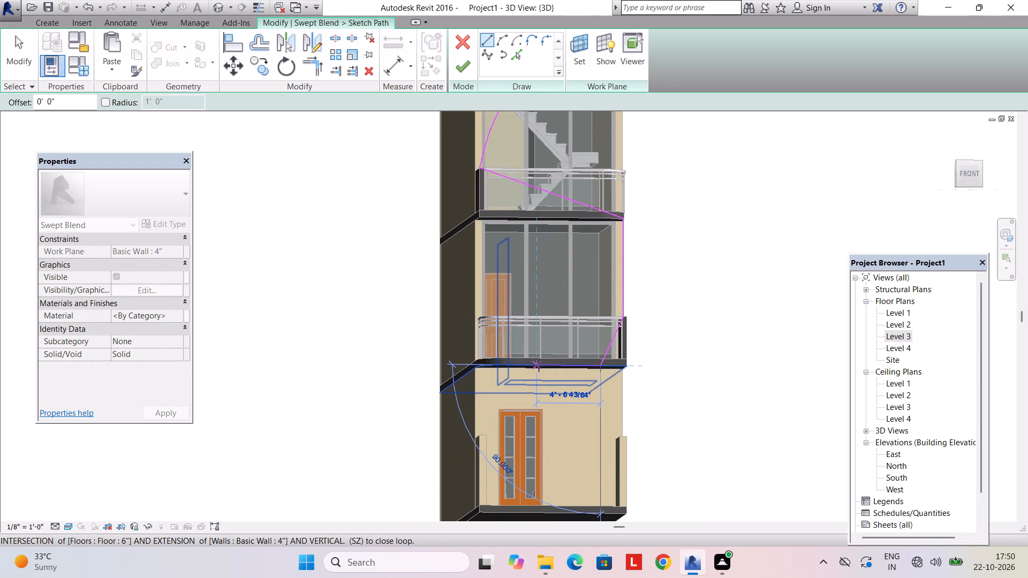
pyautogui.click(487, 366)
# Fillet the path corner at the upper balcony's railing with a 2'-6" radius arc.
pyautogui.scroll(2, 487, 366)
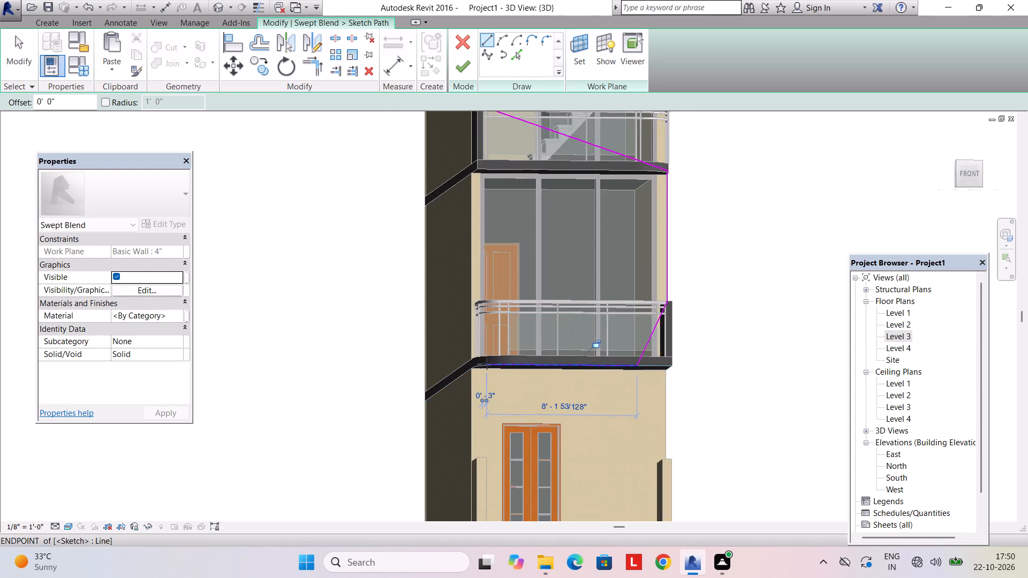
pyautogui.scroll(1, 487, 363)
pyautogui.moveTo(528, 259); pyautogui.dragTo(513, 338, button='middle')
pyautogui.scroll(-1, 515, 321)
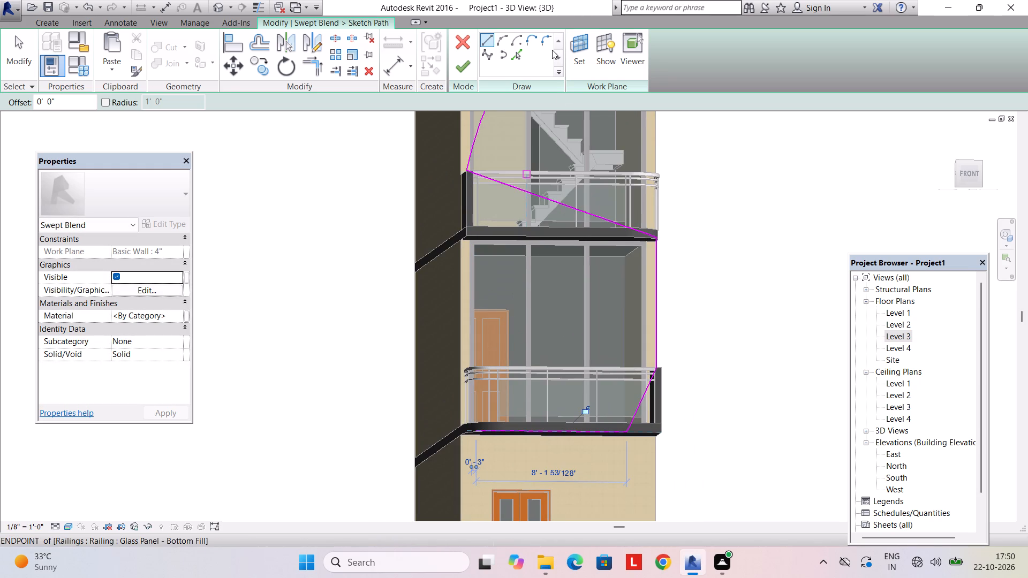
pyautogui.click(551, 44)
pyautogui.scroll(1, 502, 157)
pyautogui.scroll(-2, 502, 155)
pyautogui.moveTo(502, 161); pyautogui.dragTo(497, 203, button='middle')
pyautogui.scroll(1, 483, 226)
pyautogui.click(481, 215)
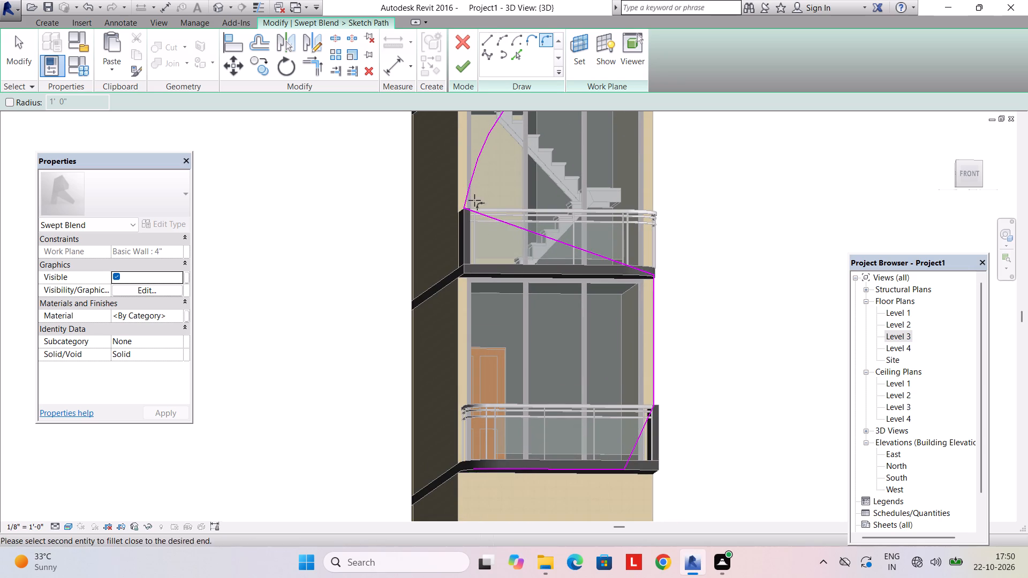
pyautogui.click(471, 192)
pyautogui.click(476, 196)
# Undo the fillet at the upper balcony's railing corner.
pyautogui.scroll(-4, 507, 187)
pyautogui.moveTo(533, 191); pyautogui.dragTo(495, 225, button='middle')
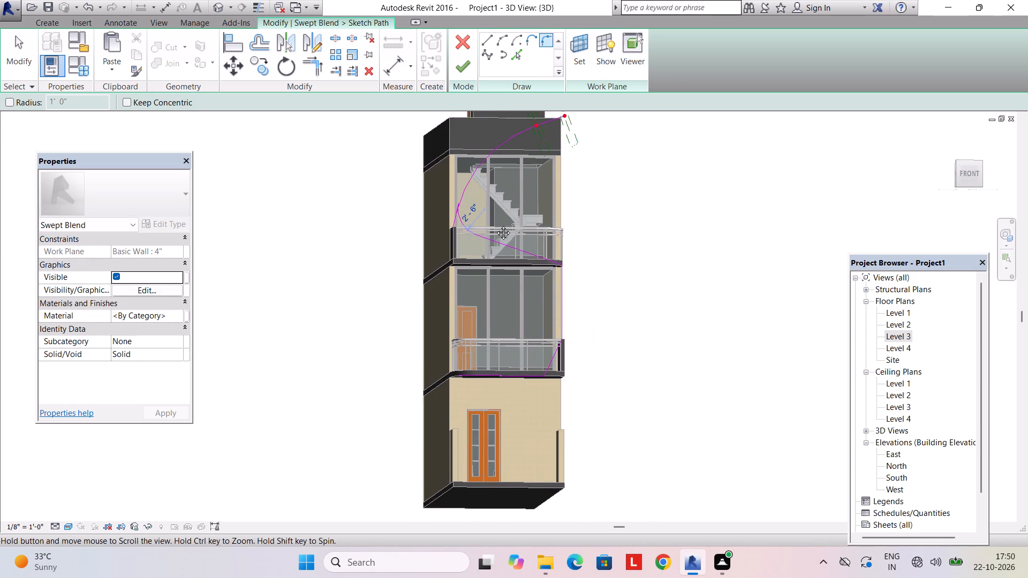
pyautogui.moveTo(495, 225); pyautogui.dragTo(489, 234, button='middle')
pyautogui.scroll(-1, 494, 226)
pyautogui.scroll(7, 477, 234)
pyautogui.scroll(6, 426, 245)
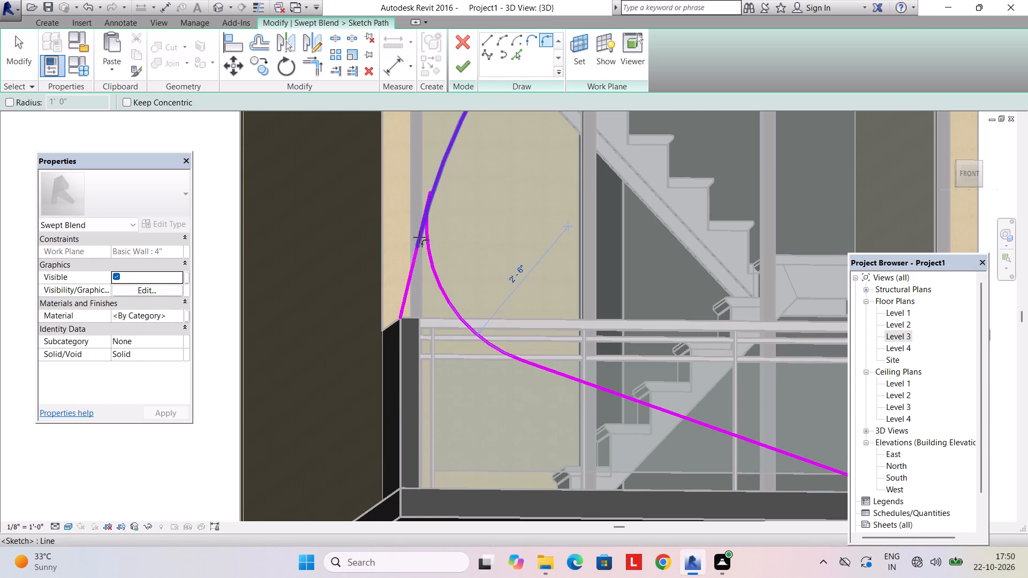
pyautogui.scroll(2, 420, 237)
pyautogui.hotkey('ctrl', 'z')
# Fillet the corner between the upper curve's end and the long diagonal line with a 1'-3" radius arc.
pyautogui.scroll(1, 536, 110)
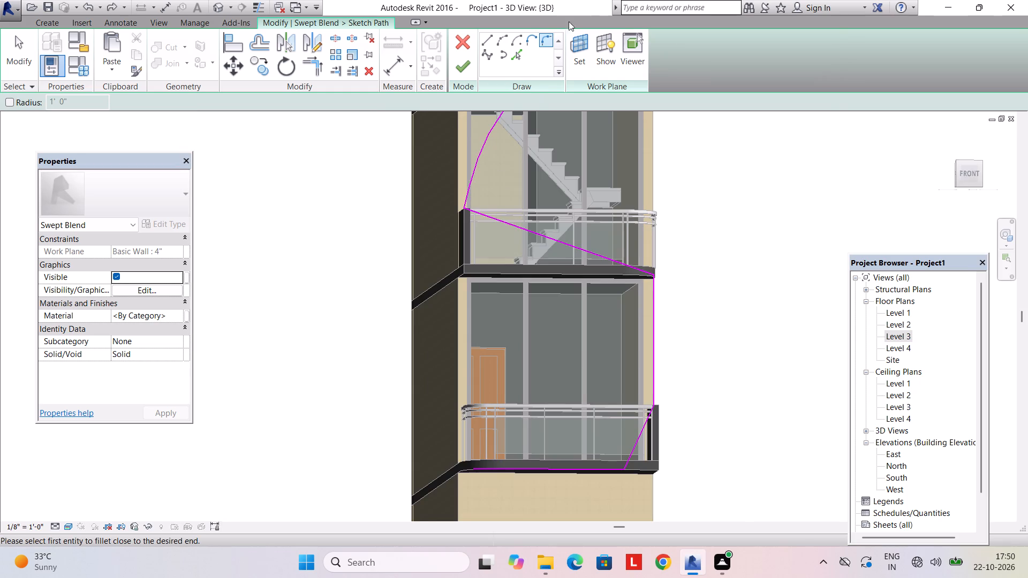
pyautogui.scroll(3, 483, 167)
pyautogui.click(470, 235)
pyautogui.click(459, 204)
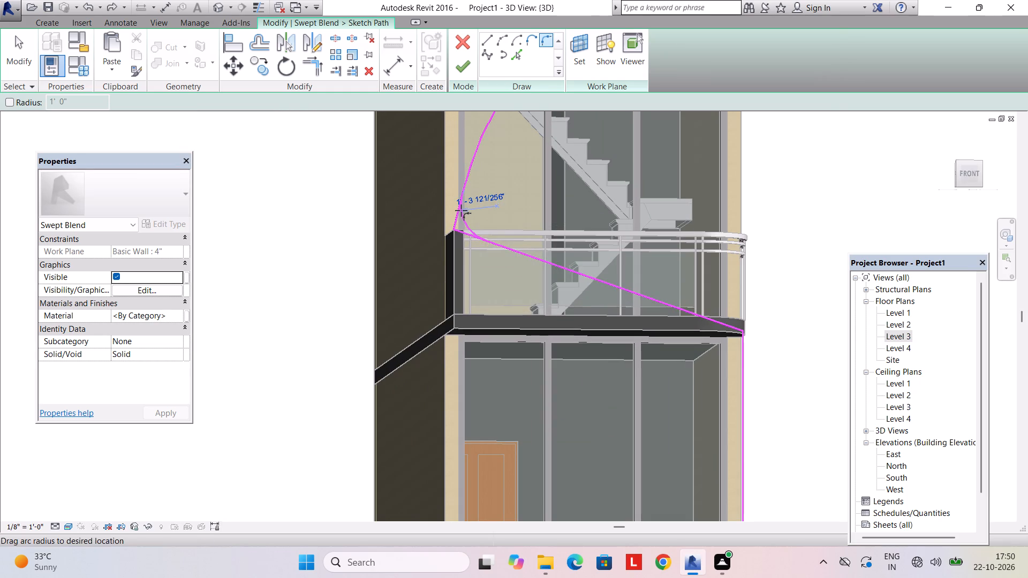
pyautogui.click(461, 210)
# Fillet the corner between the long diagonal line and the vertical line at the upper slab with a radius of about 4'-6".
pyautogui.scroll(-3, 480, 213)
pyautogui.moveTo(511, 233); pyautogui.dragTo(466, 232, button='middle')
pyautogui.scroll(3, 574, 289)
pyautogui.click(595, 278)
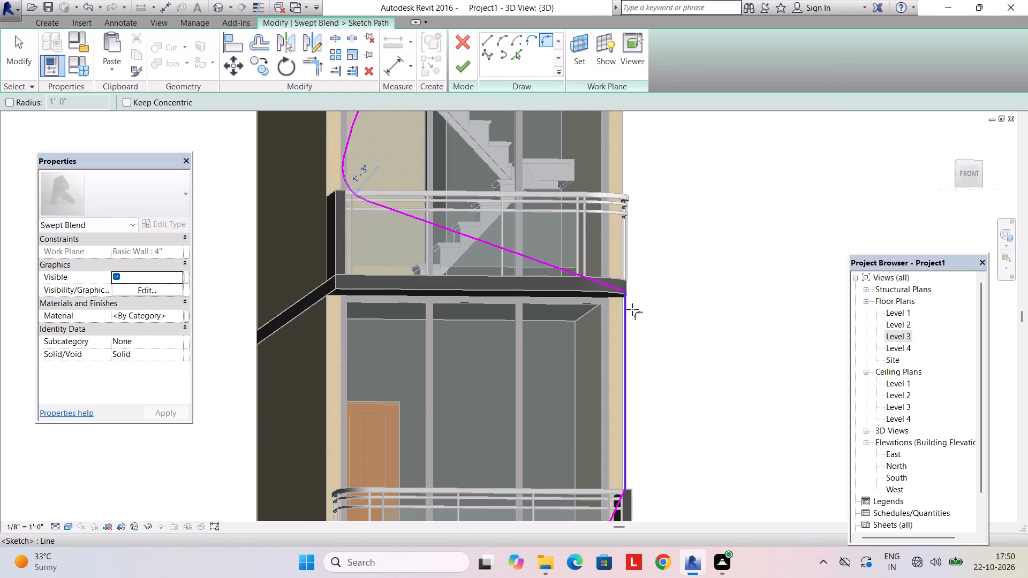
pyautogui.click(623, 313)
pyautogui.click(611, 324)
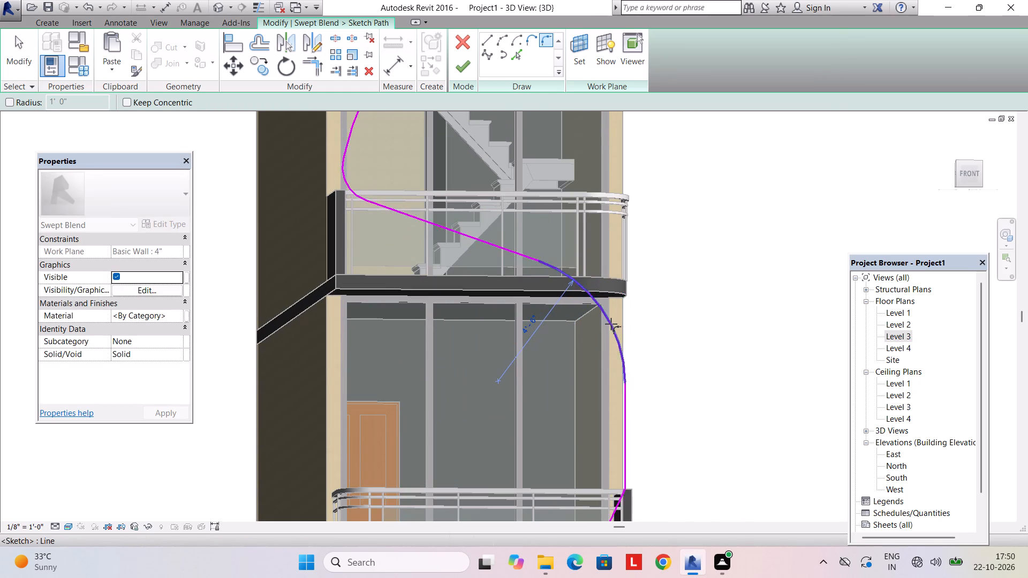
# Fillet the corner between the vertical line and the short diagonal at the lower balcony's railing with a radius of about 9'-9".
pyautogui.scroll(-3, 609, 322)
pyautogui.moveTo(562, 323); pyautogui.dragTo(554, 283, button='middle')
pyautogui.scroll(-4, 554, 283)
pyautogui.scroll(4, 504, 273)
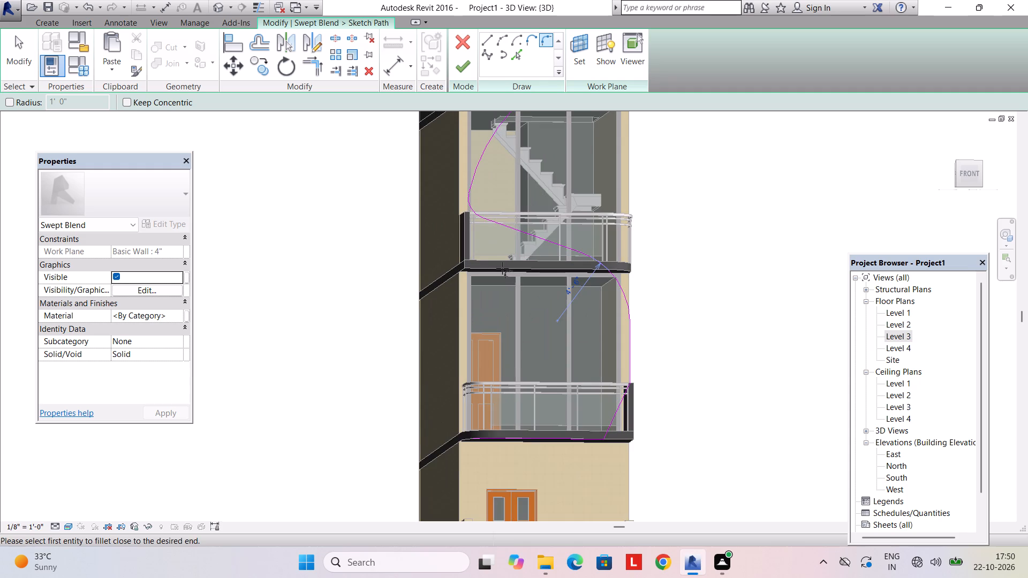
pyautogui.moveTo(511, 282); pyautogui.dragTo(503, 208, button='middle')
pyautogui.scroll(3, 619, 360)
pyautogui.click(632, 345)
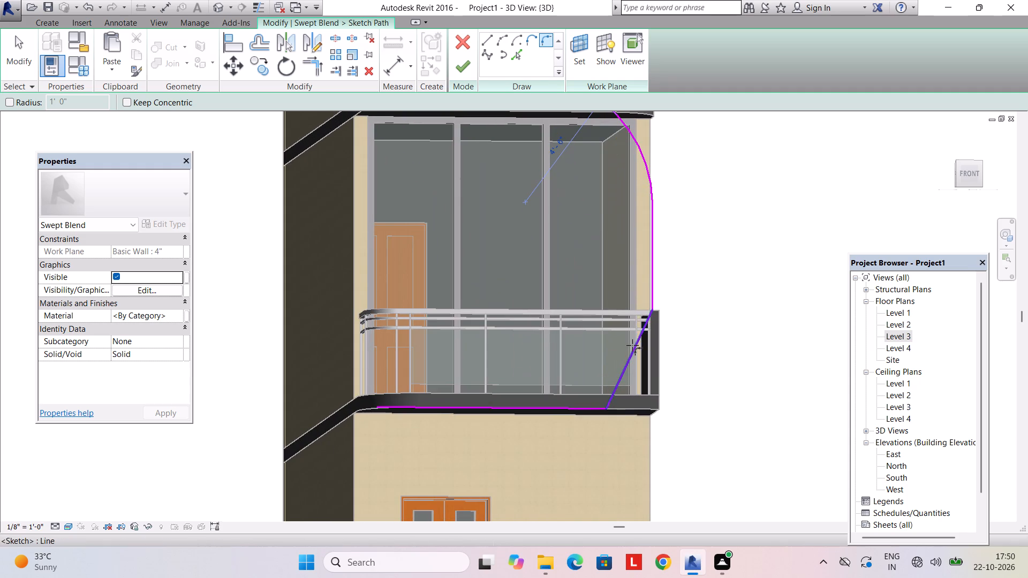
pyautogui.click(652, 299)
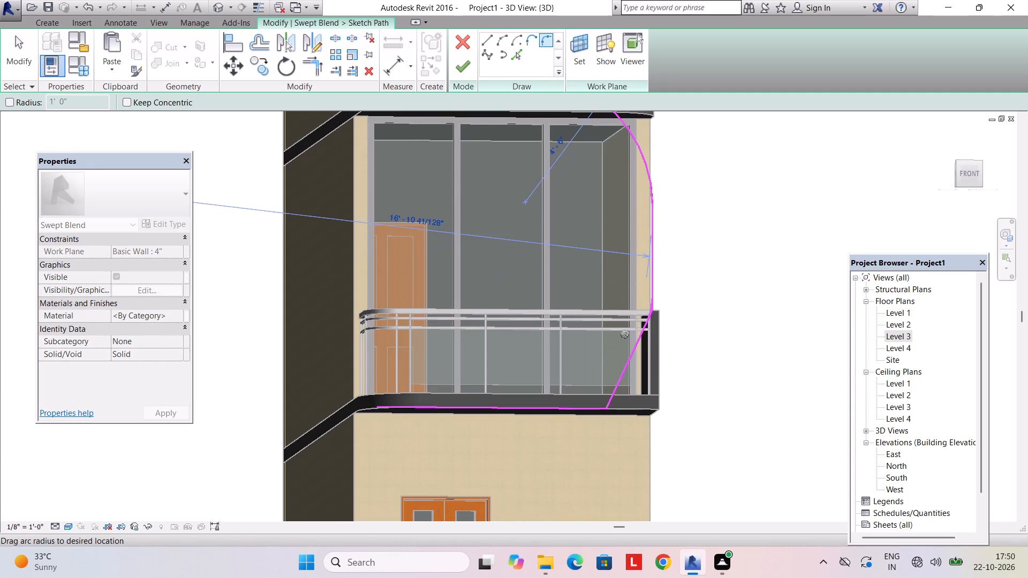
pyautogui.click(637, 339)
# Fillet the corner between the short diagonal and the horizontal line along the lower balcony's slab with a radius of about 1'-11".
pyautogui.scroll(-2, 633, 344)
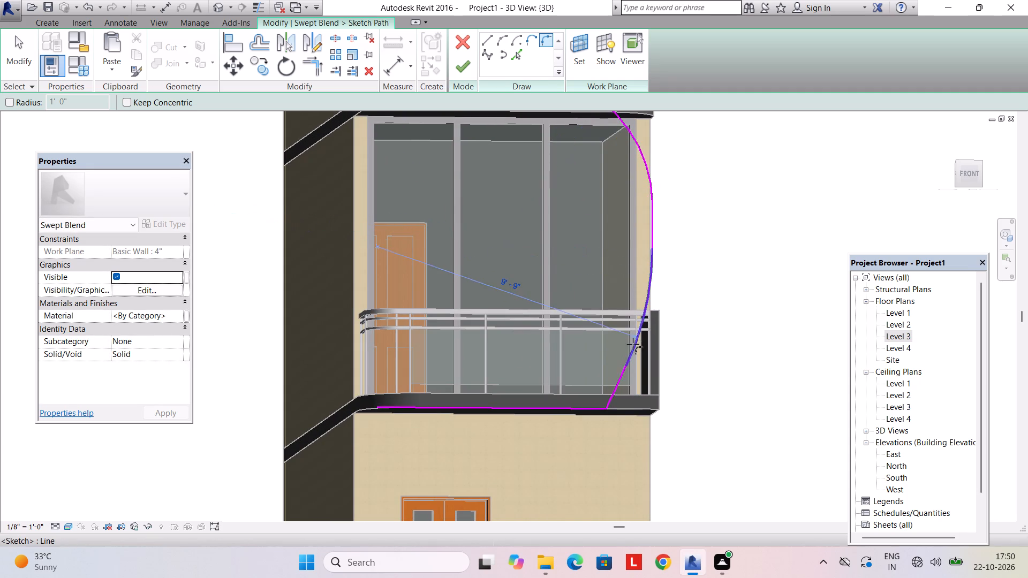
pyautogui.scroll(-1, 633, 344)
pyautogui.moveTo(633, 345); pyautogui.dragTo(626, 319, button='middle')
pyautogui.scroll(3, 618, 352)
pyautogui.click(585, 365)
pyautogui.click(615, 351)
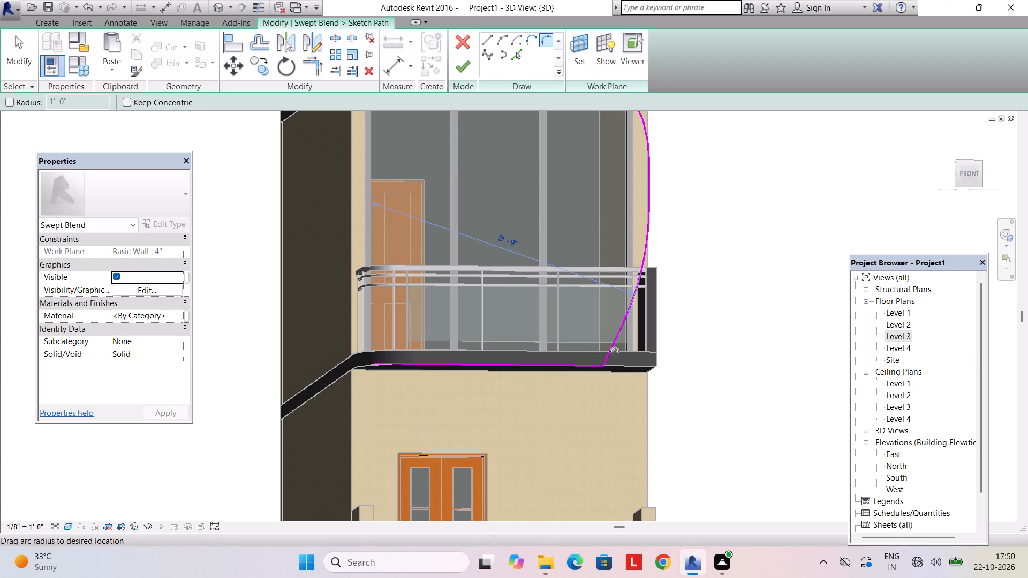
pyautogui.click(607, 350)
# Delete the large upper curve running from the parapet down to the upper balcony's railing.
pyautogui.scroll(-3, 557, 346)
pyautogui.moveTo(549, 341); pyautogui.dragTo(571, 348, button='middle')
pyautogui.scroll(3, 532, 352)
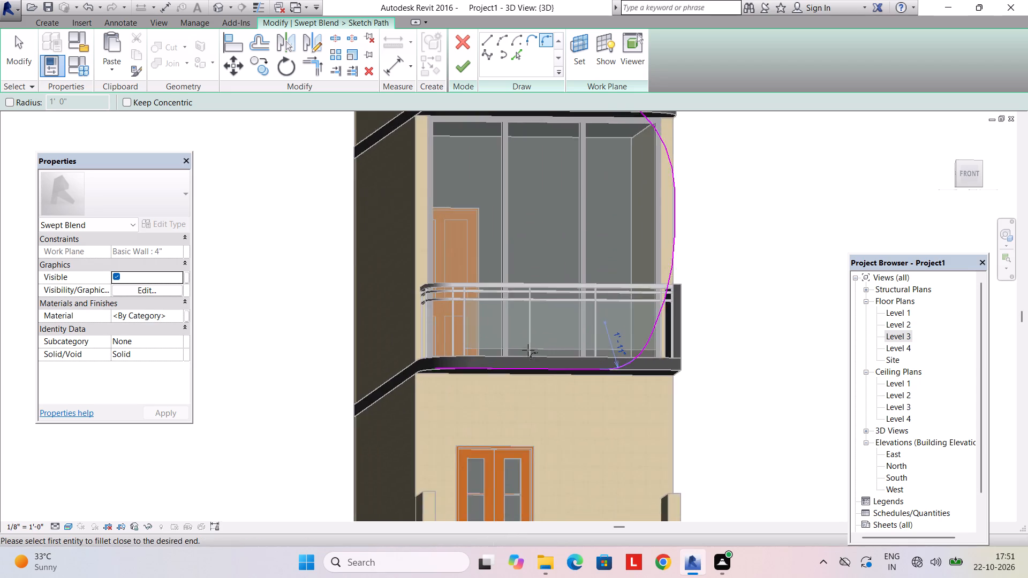
pyautogui.scroll(-4, 503, 333)
pyautogui.moveTo(505, 313); pyautogui.dragTo(517, 364, button='middle')
pyautogui.moveTo(521, 256); pyautogui.dragTo(496, 335, button='middle')
pyautogui.scroll(-4, 502, 310)
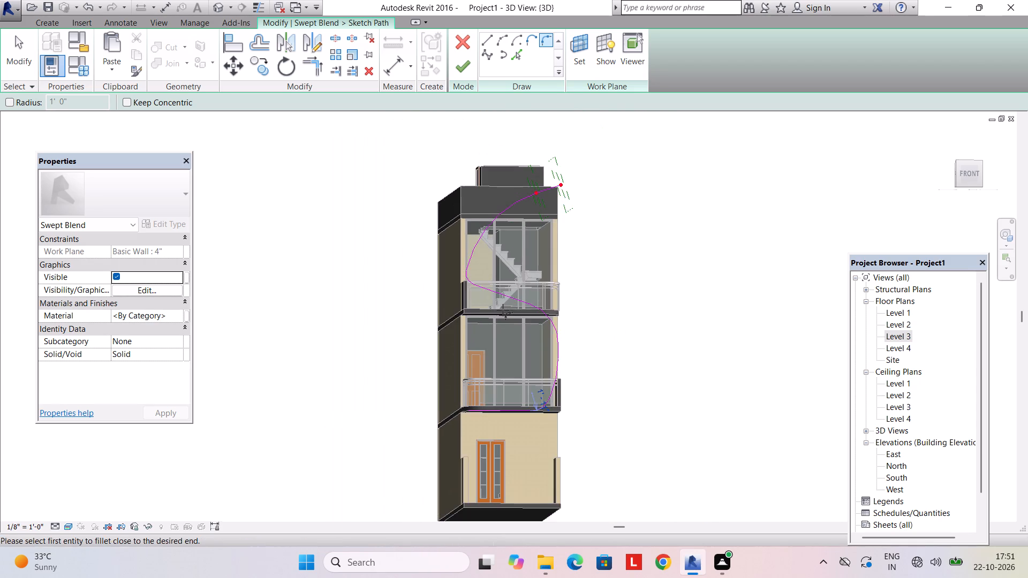
pyautogui.keyDown('shift'); pyautogui.moveTo(531, 303); pyautogui.dragTo(508, 356, button='middle'); pyautogui.keyUp('shift')
pyautogui.scroll(3, 493, 269)
pyautogui.moveTo(494, 255); pyautogui.dragTo(502, 271, button='middle')
pyautogui.moveTo(505, 271); pyautogui.dragTo(528, 268, button='middle')
pyautogui.scroll(2, 528, 268)
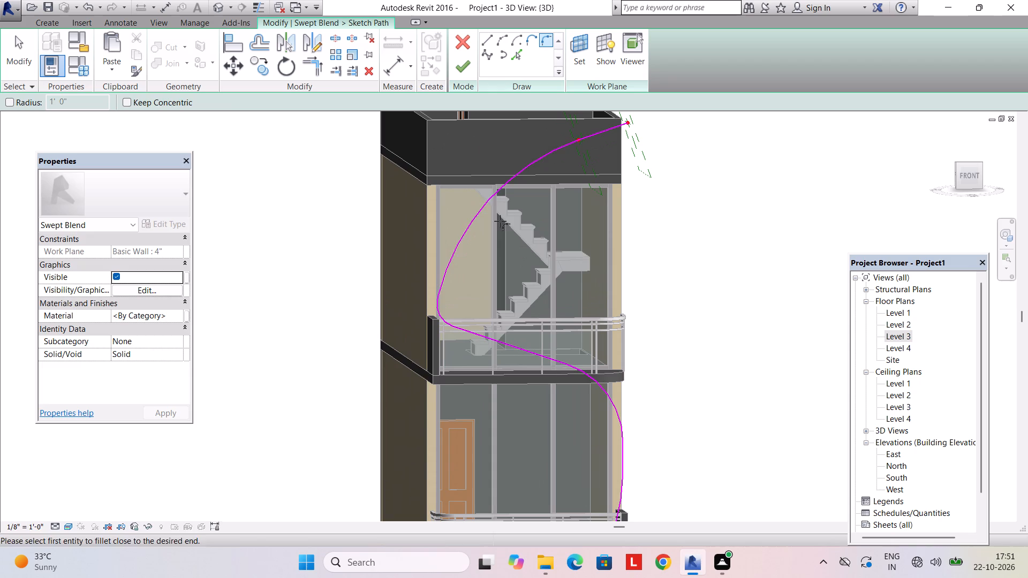
pyautogui.press('Escape')
pyautogui.press('Escape')
pyautogui.click(477, 220)
pyautogui.press('Delete')
# Delete the small fillet arc and the leftover short line above the upper balcony's railing.
pyautogui.scroll(-3, 485, 209)
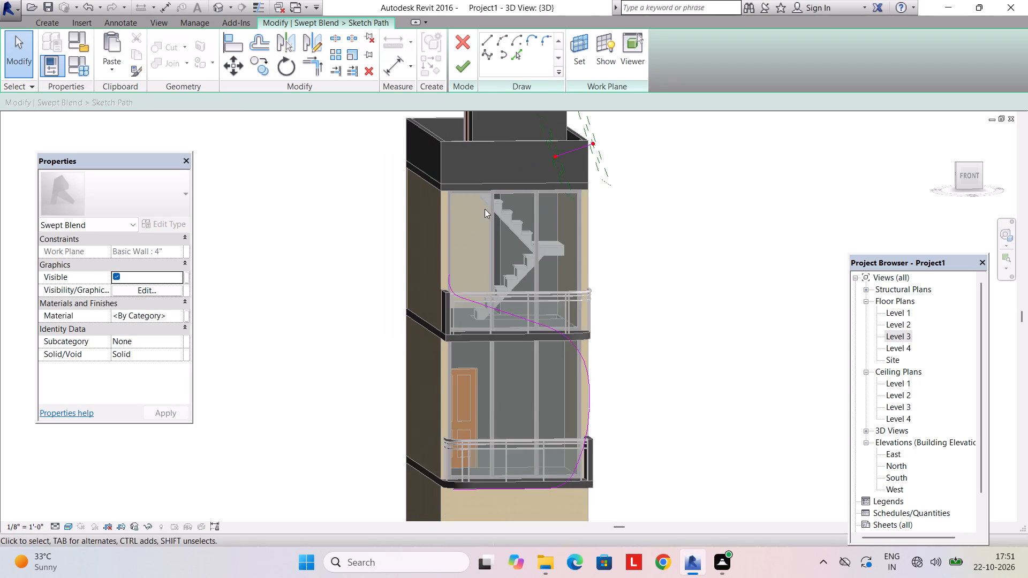
pyautogui.scroll(3, 465, 265)
pyautogui.scroll(-4, 524, 200)
pyautogui.keyDown('shift'); pyautogui.moveTo(524, 201); pyautogui.dragTo(513, 191, button='middle'); pyautogui.keyUp('shift')
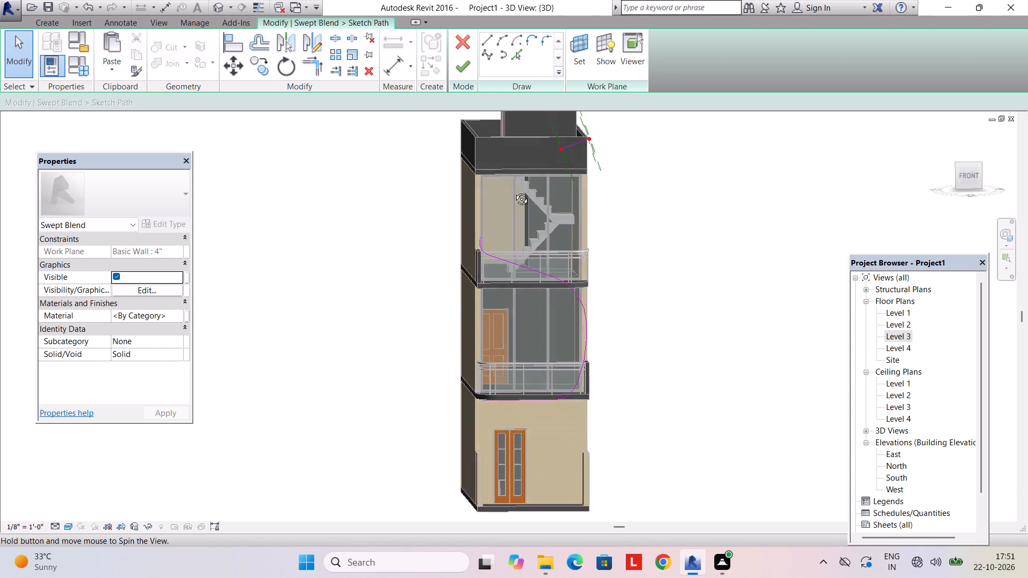
pyautogui.keyDown('shift'); pyautogui.moveTo(513, 191); pyautogui.dragTo(510, 185, button='middle'); pyautogui.keyUp('shift')
pyautogui.scroll(1, 485, 229)
pyautogui.click(480, 237)
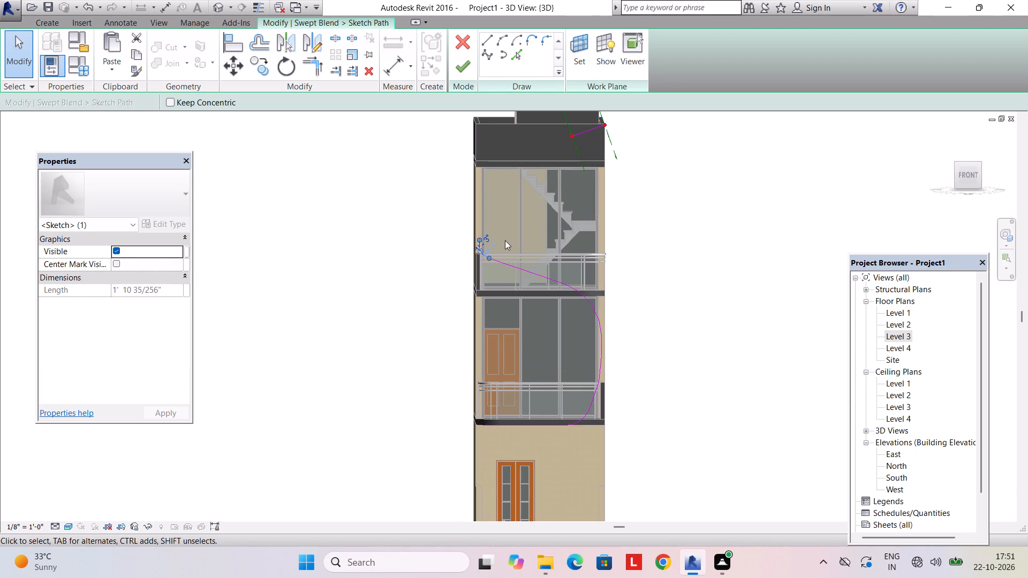
pyautogui.press('Delete')
pyautogui.scroll(3, 505, 240)
pyautogui.click(467, 237)
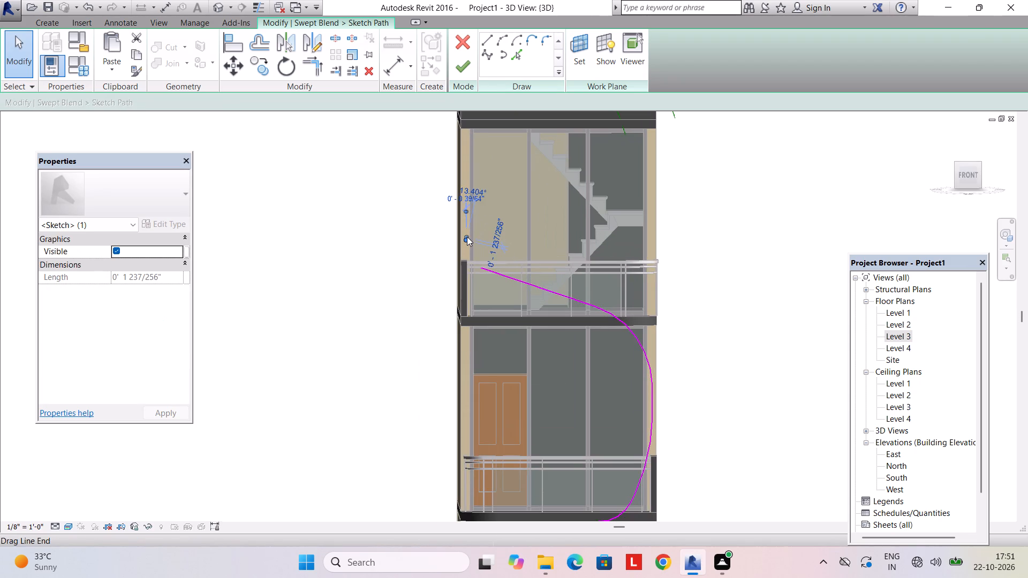
pyautogui.press('Delete')
# Stretch the long diagonal's upper end to the top of the upper balcony's end post, making the line about 7'-5" long.
pyautogui.scroll(2, 496, 231)
pyautogui.click(492, 39)
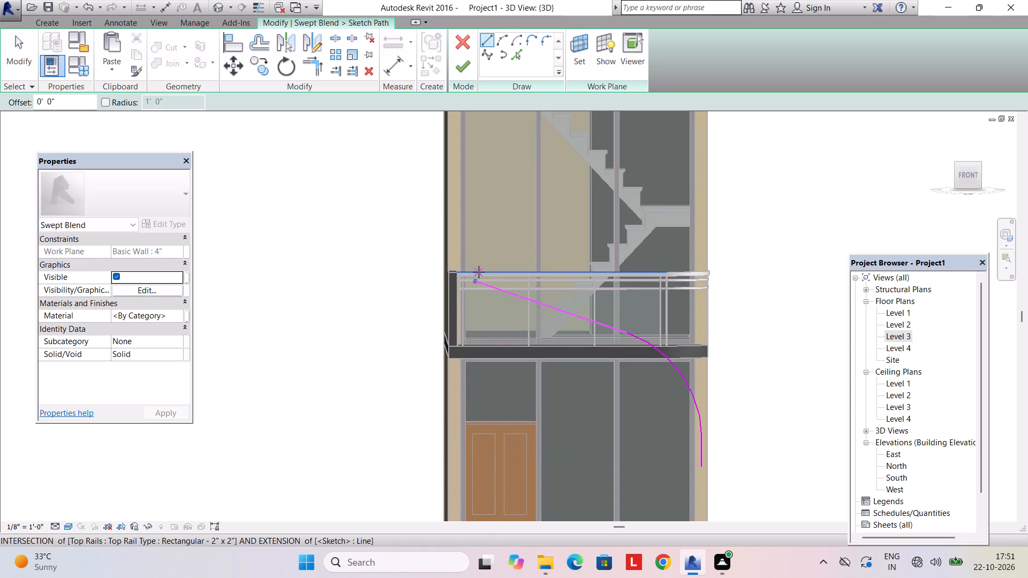
pyautogui.press('Escape')
pyautogui.scroll(2, 479, 279)
pyautogui.click(473, 282)
pyautogui.moveTo(473, 279); pyautogui.dragTo(446, 271)
pyautogui.scroll(7, 446, 271)
pyautogui.scroll(-4, 449, 263)
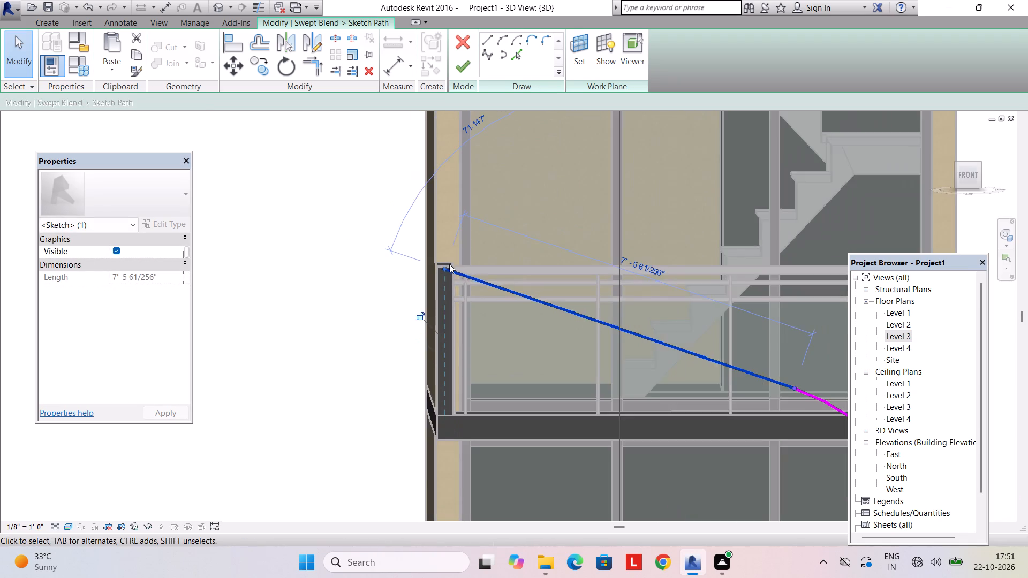
pyautogui.keyDown('shift'); pyautogui.moveTo(449, 264); pyautogui.dragTo(459, 288, button='middle'); pyautogui.keyUp('shift')
pyautogui.press('Escape')
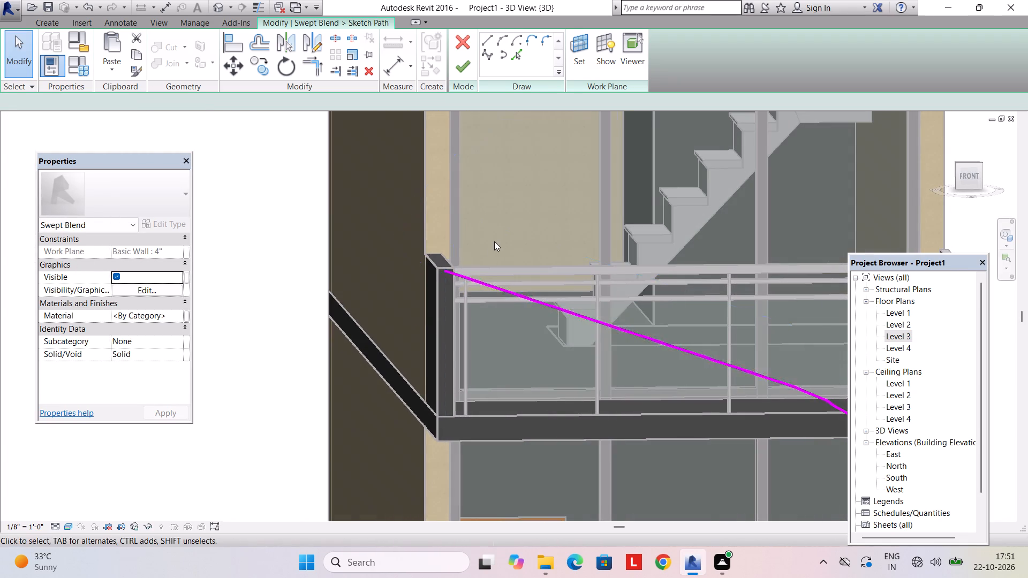
# Draw a line about 9'-10" long from the diagonal's upper end onto the parapet, continuing to the outer endpoint of the short parapet segment.
pyautogui.scroll(-5, 496, 240)
pyautogui.moveTo(512, 209); pyautogui.dragTo(485, 278, button='middle')
pyautogui.click(489, 41)
pyautogui.keyDown('shift'); pyautogui.moveTo(459, 185); pyautogui.dragTo(440, 174, button='middle'); pyautogui.keyUp('shift')
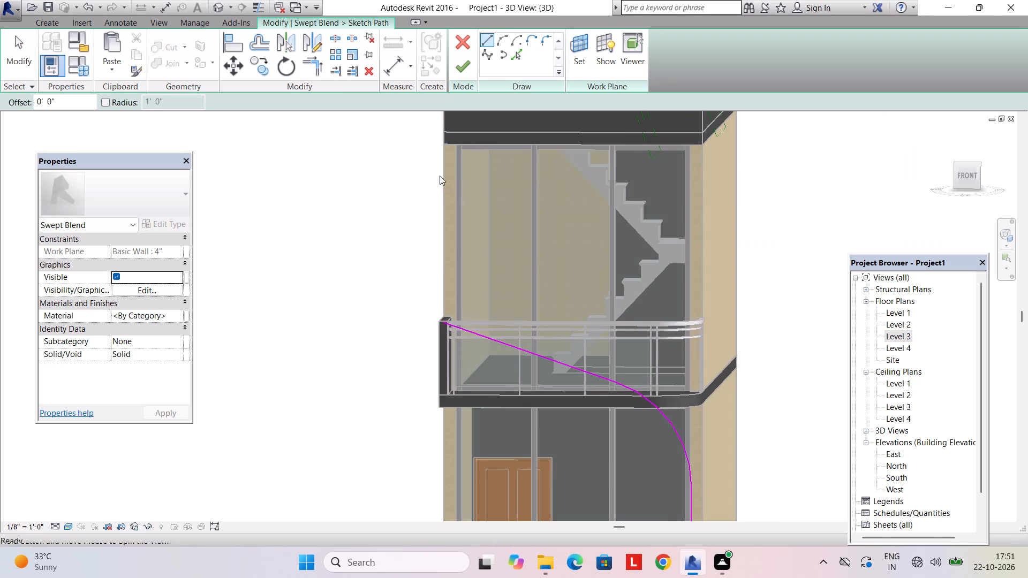
pyautogui.scroll(6, 447, 320)
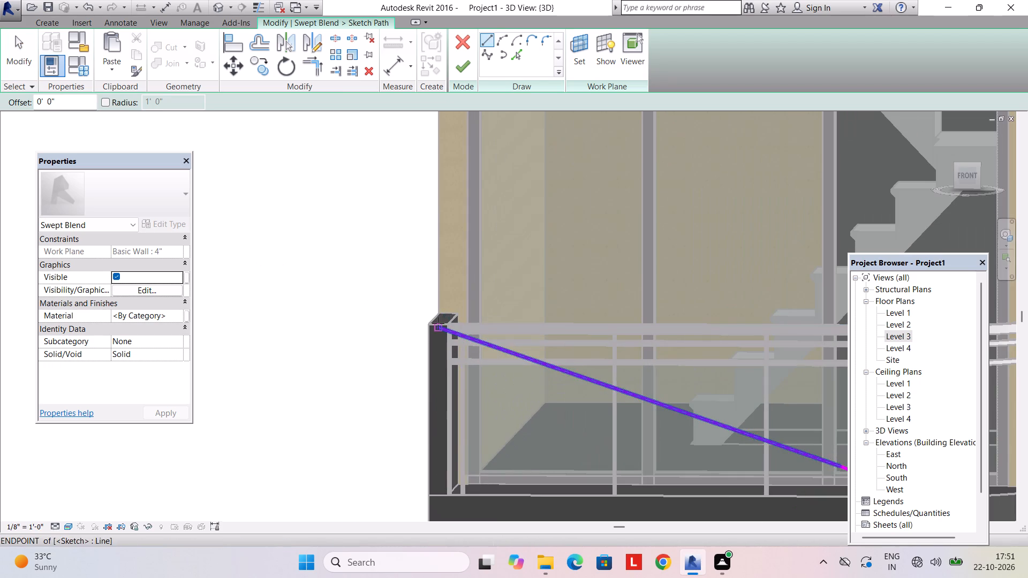
pyautogui.click(438, 323)
pyautogui.scroll(-5, 485, 260)
pyautogui.moveTo(494, 227); pyautogui.dragTo(490, 306, button='middle')
pyautogui.moveTo(538, 189); pyautogui.dragTo(476, 349, button='middle')
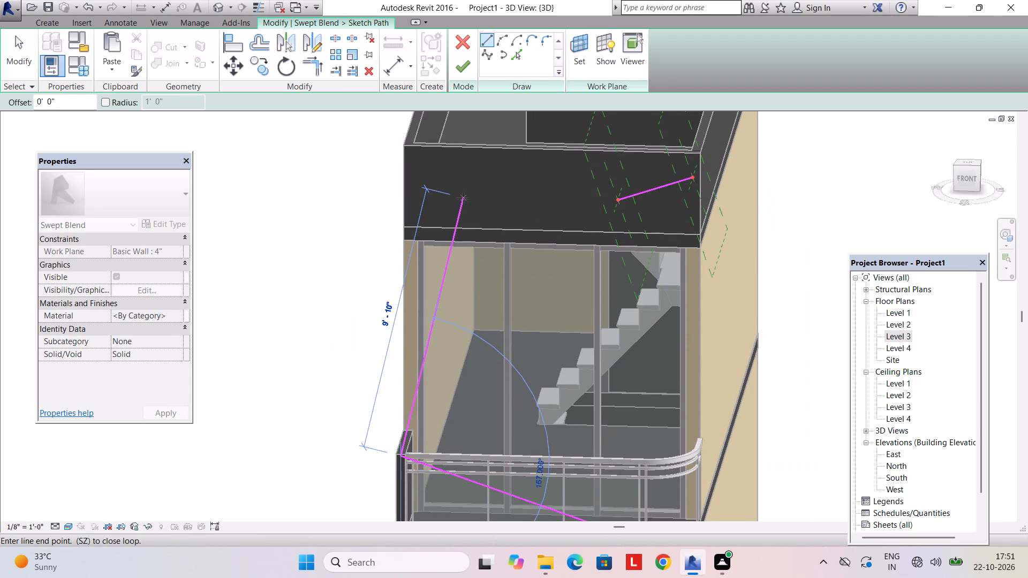
pyautogui.click(463, 198)
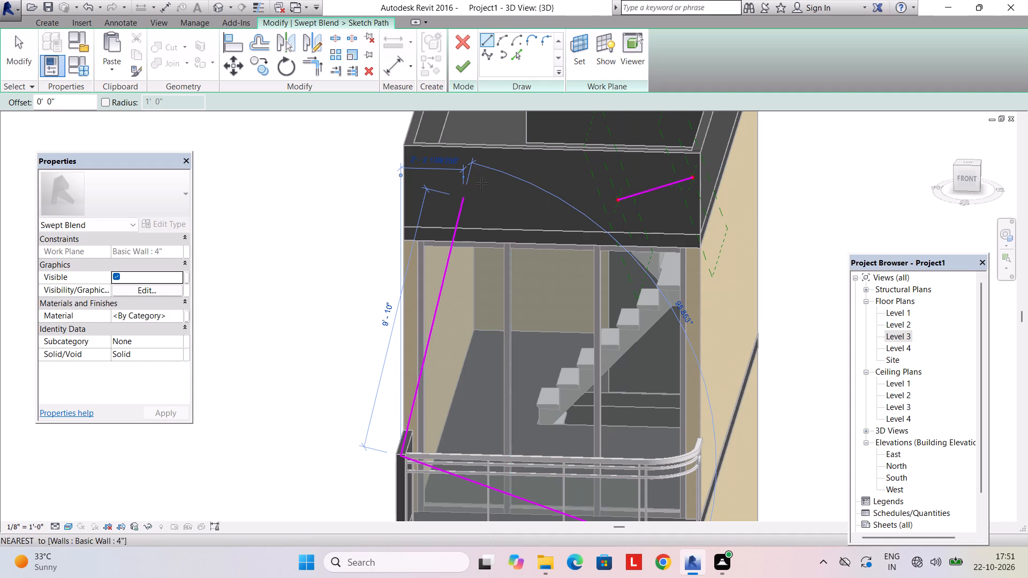
pyautogui.click(464, 196)
pyautogui.click(694, 178)
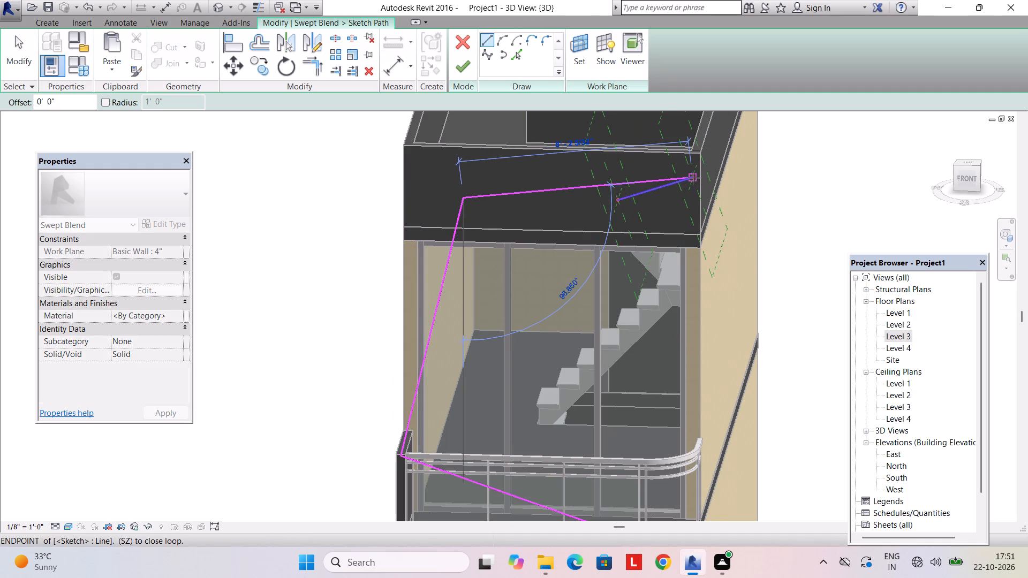
pyautogui.press('Escape')
pyautogui.press('Escape')
# Delete the old short path segment on the parapet.
pyautogui.click(650, 192)
pyautogui.press('Delete')
# Fillet the path corner at the upper balcony's end post with a 2'-0" radius arc.
pyautogui.scroll(-3, 650, 194)
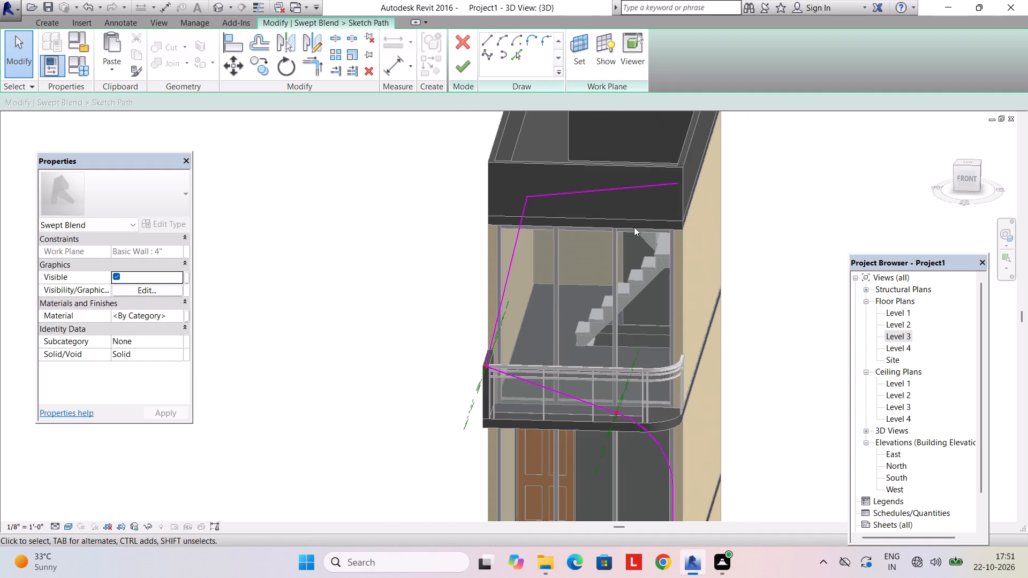
pyautogui.middleClick(675, 207)
pyautogui.click(547, 34)
pyautogui.moveTo(483, 340); pyautogui.dragTo(552, 271, button='middle')
pyautogui.scroll(3, 556, 311)
pyautogui.click(585, 289)
pyautogui.click(556, 286)
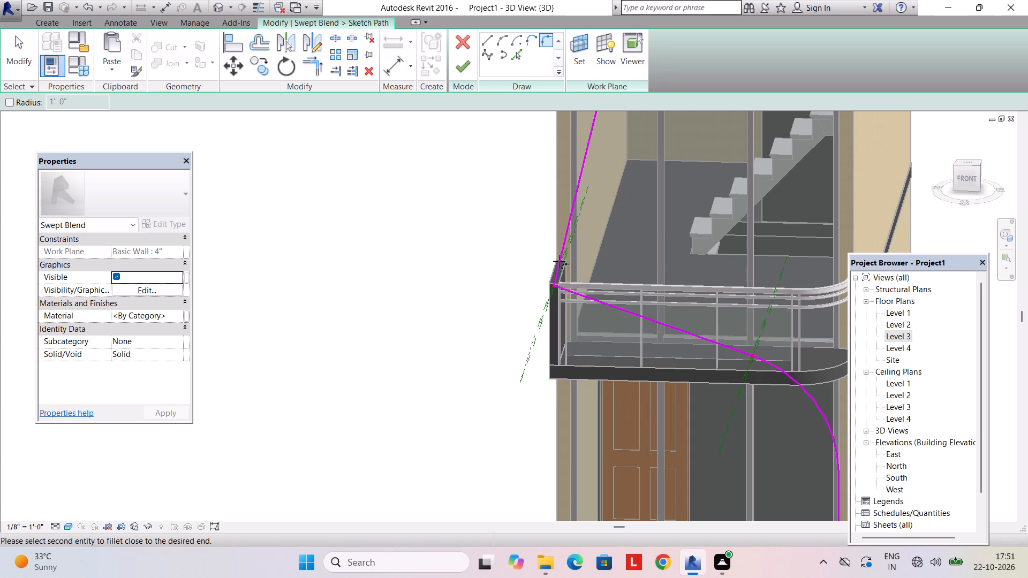
pyautogui.click(559, 261)
pyautogui.click(562, 262)
pyautogui.click(570, 292)
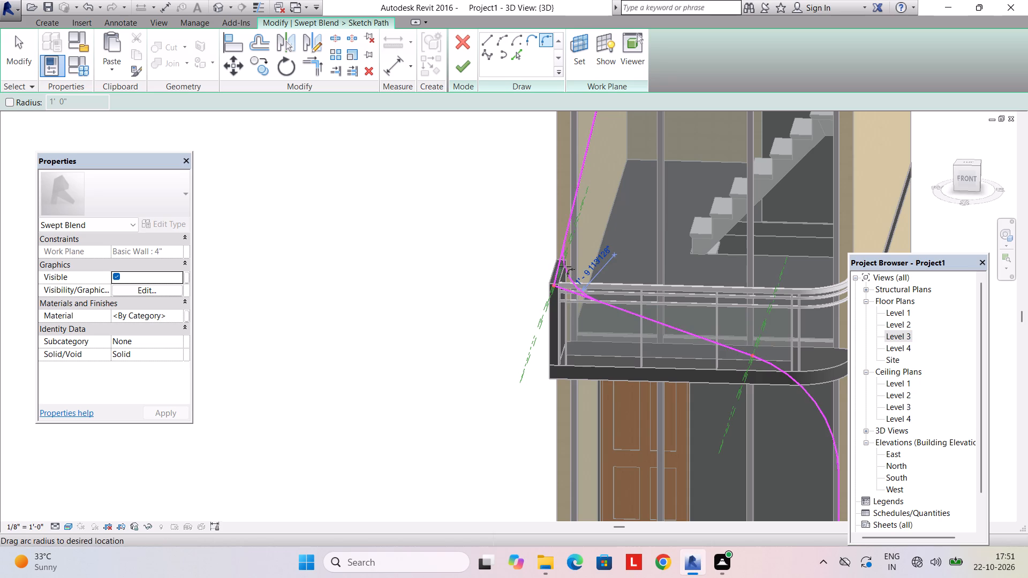
pyautogui.click(568, 269)
# Fillet the path corner on the parapet between the steep line and the nearly horizontal line with a large arc.
pyautogui.scroll(-4, 589, 249)
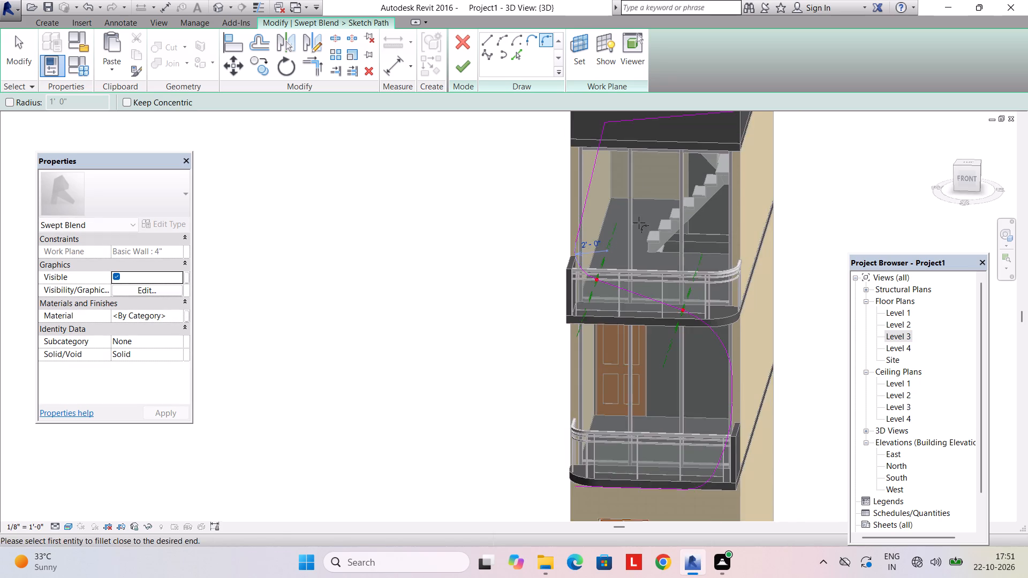
pyautogui.moveTo(641, 219); pyautogui.dragTo(623, 331, button='middle')
pyautogui.click(578, 256)
pyautogui.click(601, 234)
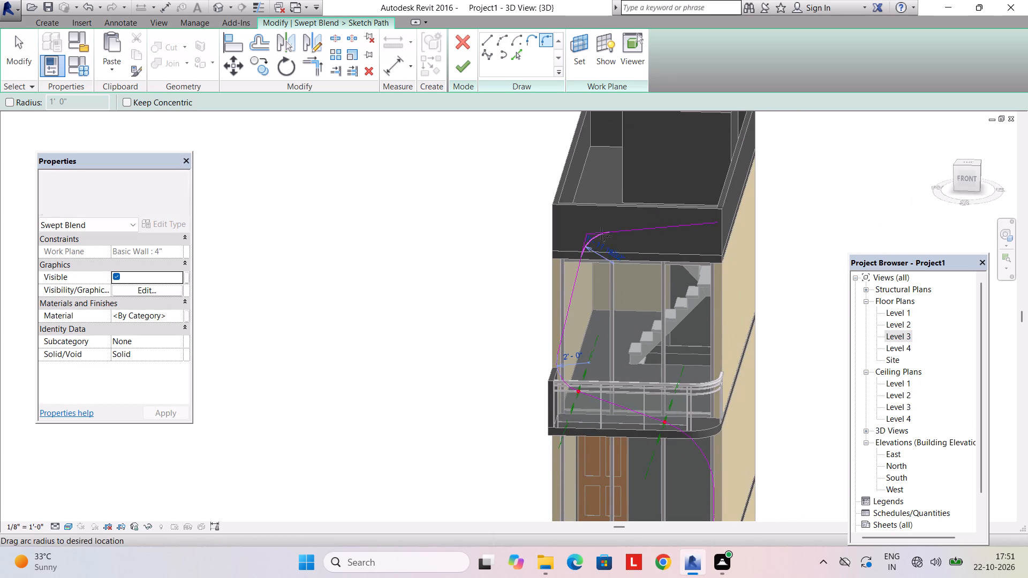
pyautogui.click(603, 244)
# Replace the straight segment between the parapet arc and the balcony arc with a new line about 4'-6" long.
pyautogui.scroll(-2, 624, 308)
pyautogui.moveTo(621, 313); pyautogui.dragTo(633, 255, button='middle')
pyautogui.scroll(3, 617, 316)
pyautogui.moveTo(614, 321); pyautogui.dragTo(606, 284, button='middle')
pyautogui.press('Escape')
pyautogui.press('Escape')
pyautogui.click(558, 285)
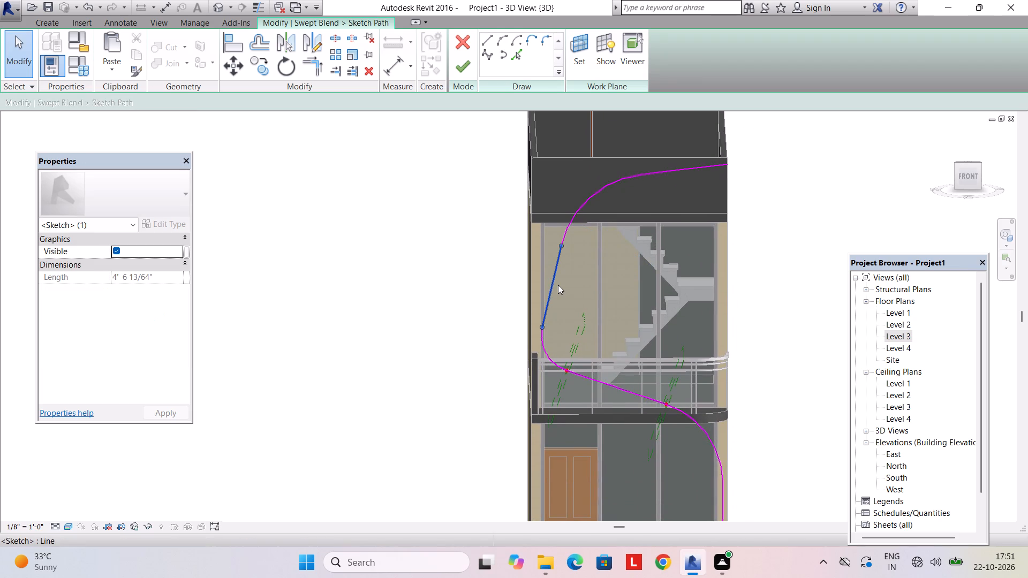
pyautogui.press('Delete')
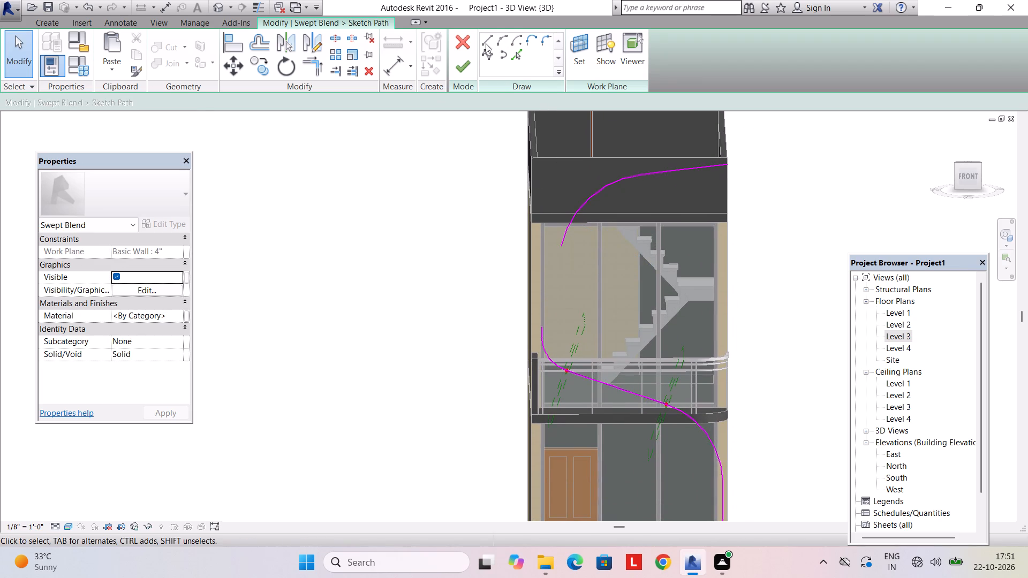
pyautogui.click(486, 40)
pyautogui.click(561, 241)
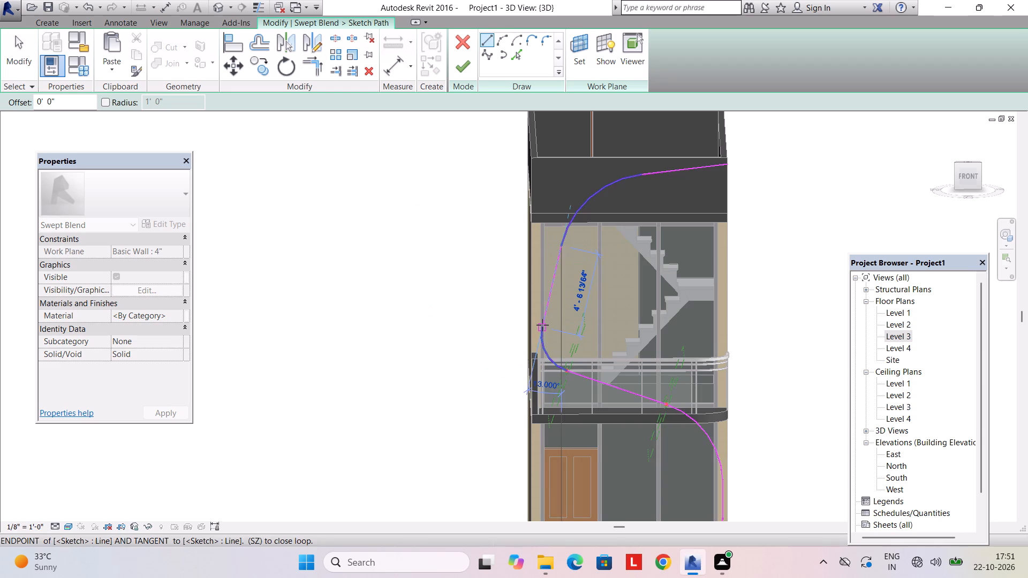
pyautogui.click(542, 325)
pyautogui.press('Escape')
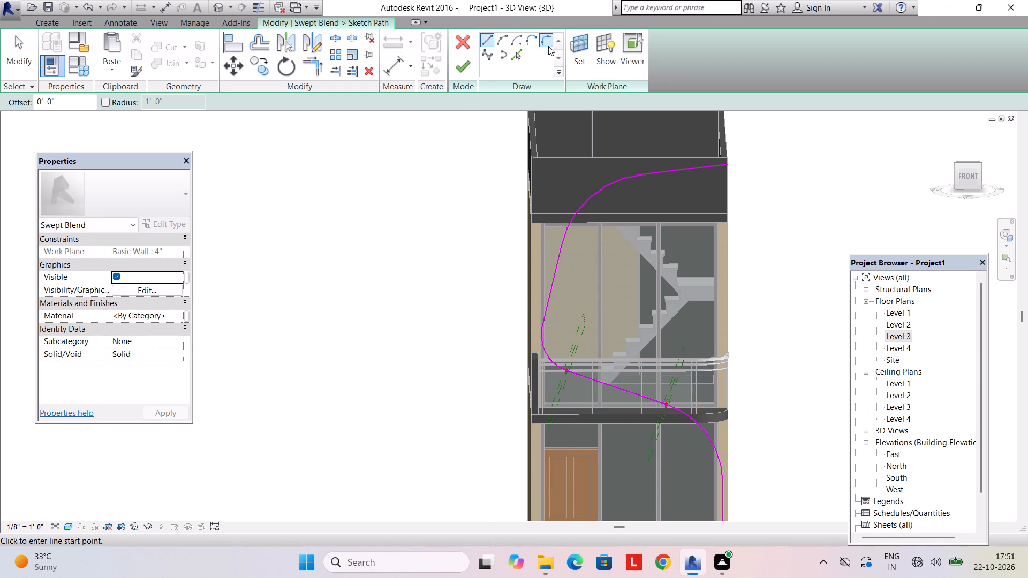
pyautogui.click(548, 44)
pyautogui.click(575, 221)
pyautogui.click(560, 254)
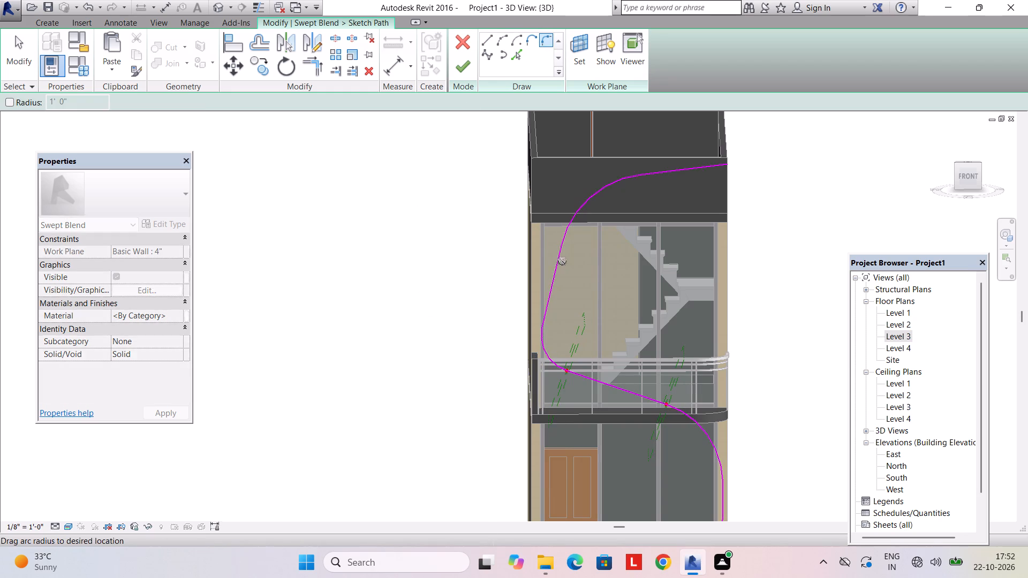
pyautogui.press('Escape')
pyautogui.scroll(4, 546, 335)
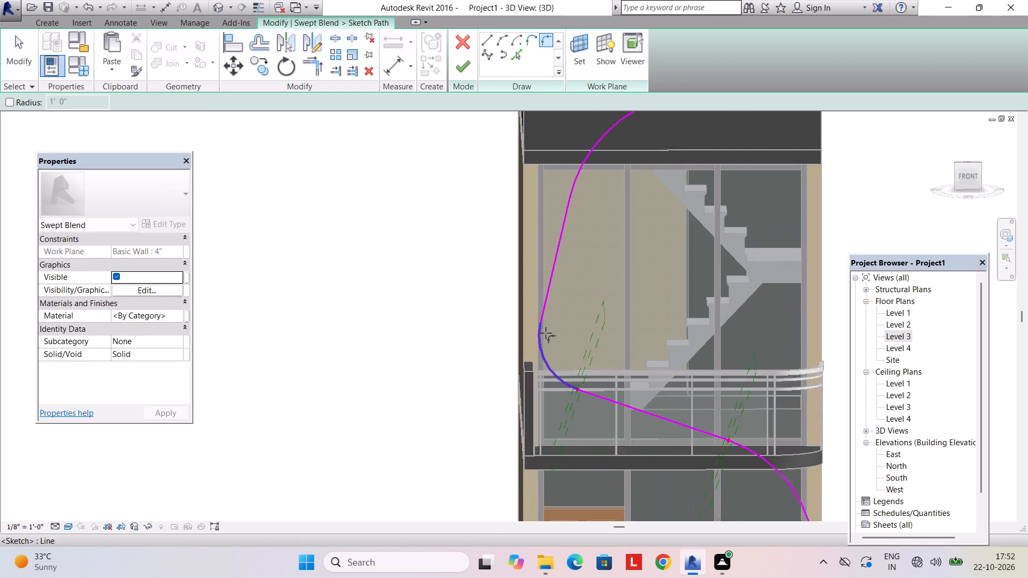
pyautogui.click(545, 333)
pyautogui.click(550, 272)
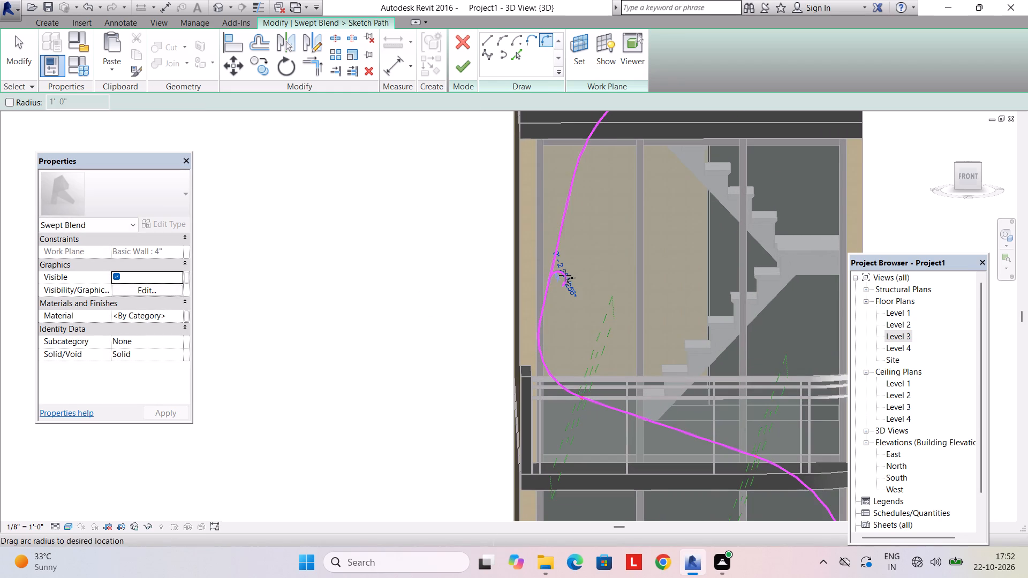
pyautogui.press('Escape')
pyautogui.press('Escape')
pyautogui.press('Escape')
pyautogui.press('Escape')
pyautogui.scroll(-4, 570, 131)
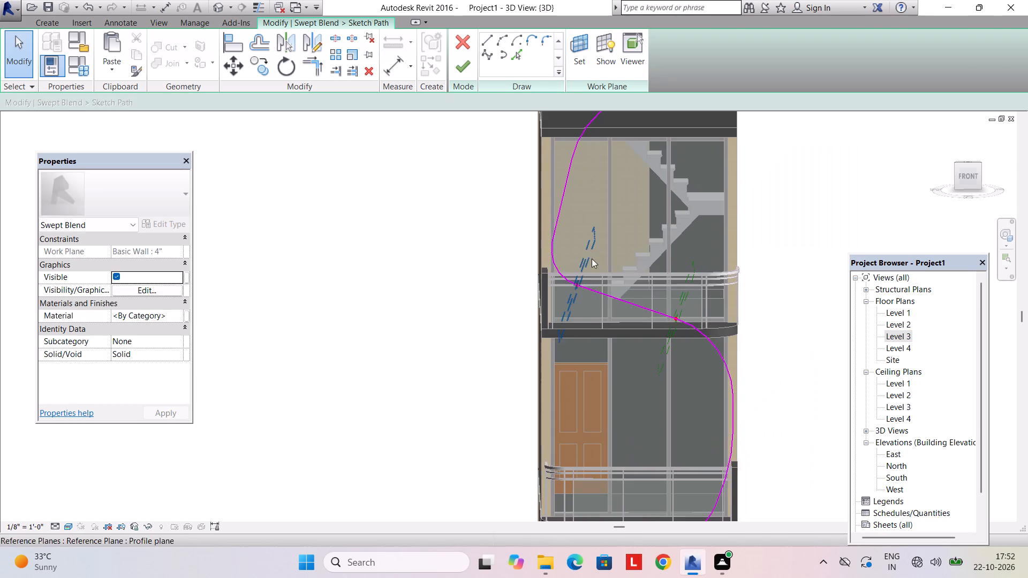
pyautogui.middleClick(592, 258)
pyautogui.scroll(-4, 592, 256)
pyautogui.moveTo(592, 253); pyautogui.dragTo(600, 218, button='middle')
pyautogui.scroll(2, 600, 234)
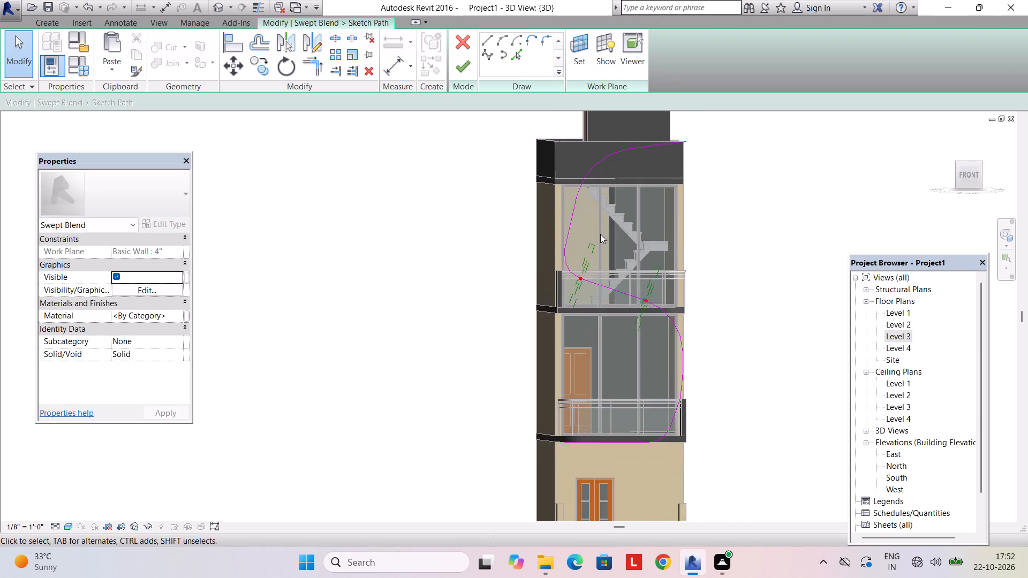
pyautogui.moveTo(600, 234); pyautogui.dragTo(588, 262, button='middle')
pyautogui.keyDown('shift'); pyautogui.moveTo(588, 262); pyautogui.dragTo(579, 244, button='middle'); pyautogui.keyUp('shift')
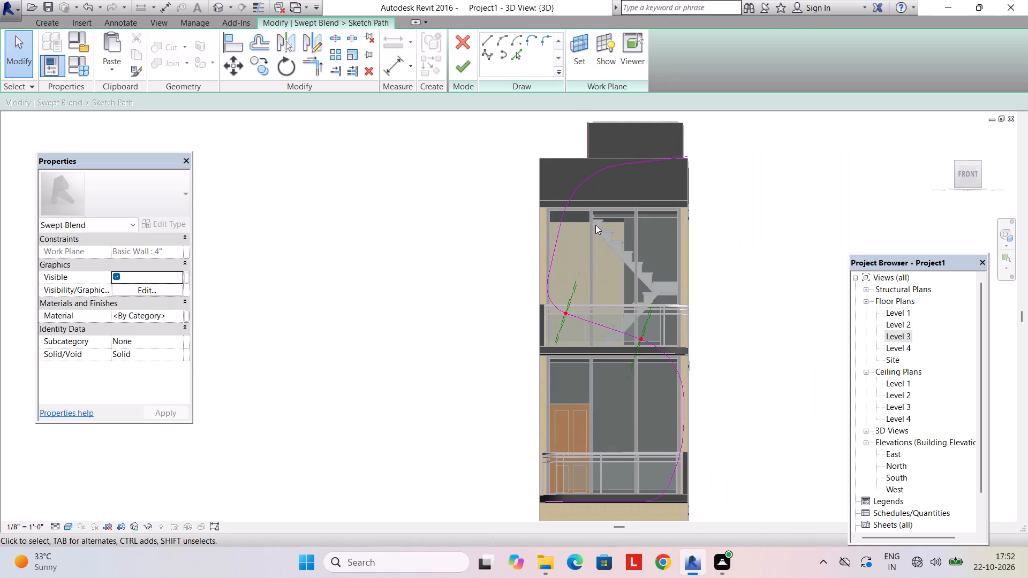
# Delete the upper path segments: the parapet arc, the straight line, the upper balcony arc and the nearly horizontal parapet line.
pyautogui.click(563, 209)
pyautogui.press('Delete')
pyautogui.click(555, 261)
pyautogui.press('Delete')
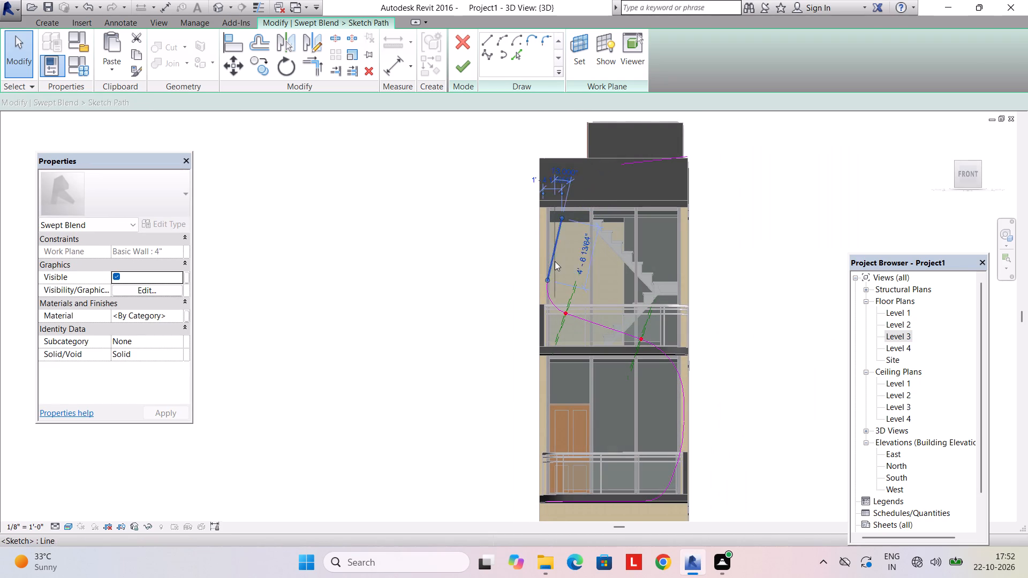
pyautogui.click(546, 284)
pyautogui.press('Delete')
pyautogui.scroll(3, 546, 308)
pyautogui.scroll(-4, 575, 254)
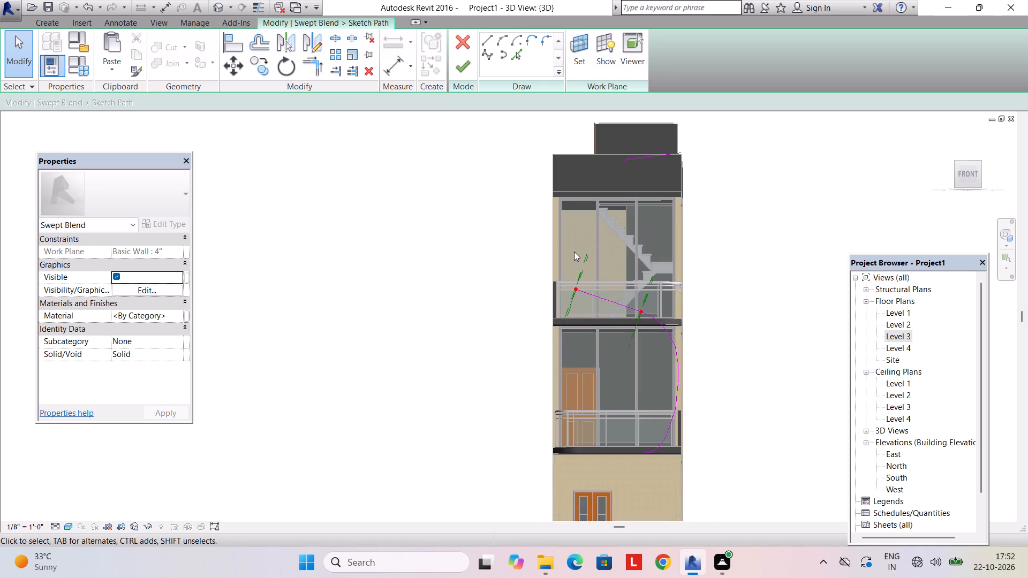
pyautogui.moveTo(573, 251); pyautogui.dragTo(576, 296, button='middle')
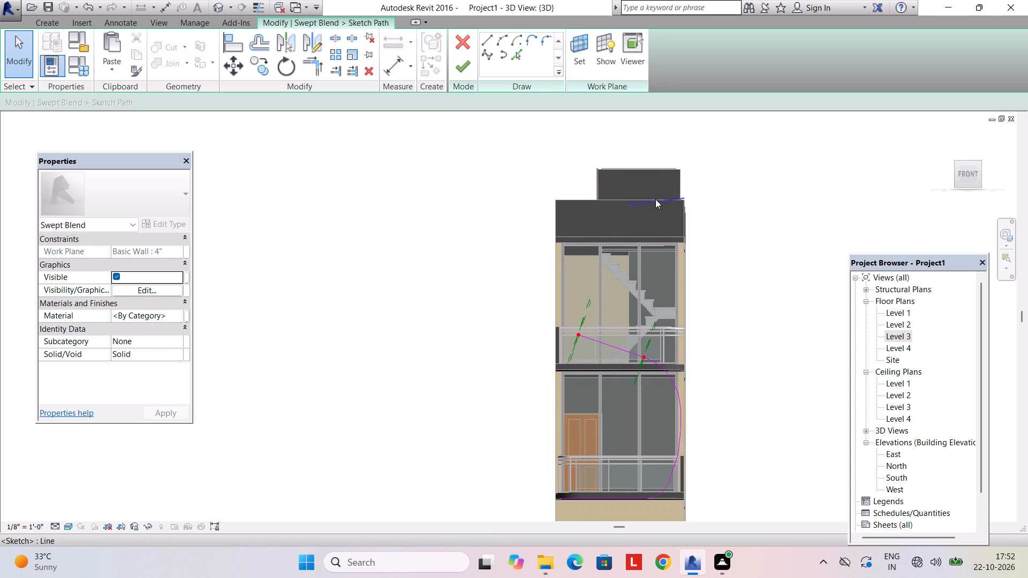
pyautogui.click(655, 199)
pyautogui.press('Delete')
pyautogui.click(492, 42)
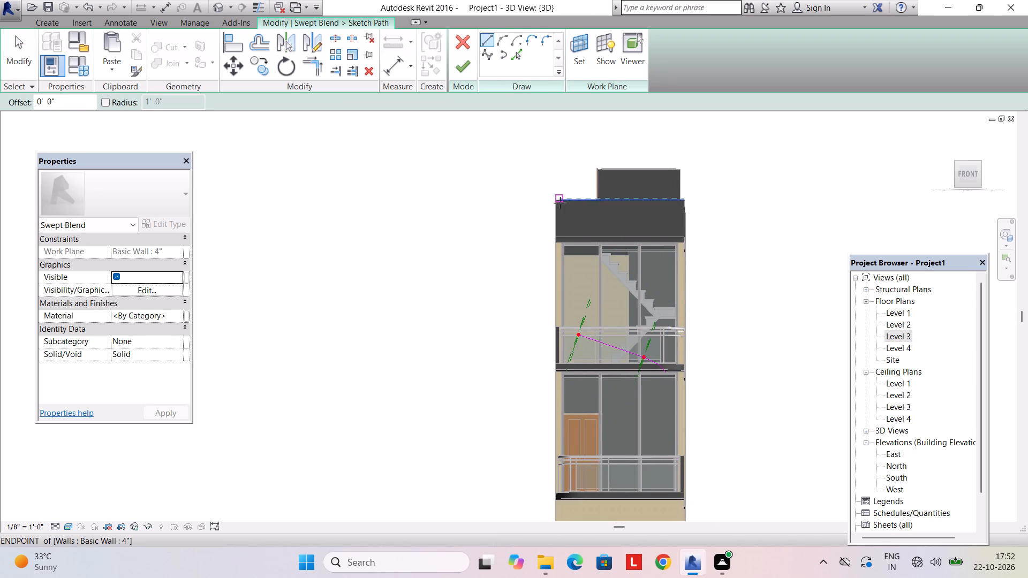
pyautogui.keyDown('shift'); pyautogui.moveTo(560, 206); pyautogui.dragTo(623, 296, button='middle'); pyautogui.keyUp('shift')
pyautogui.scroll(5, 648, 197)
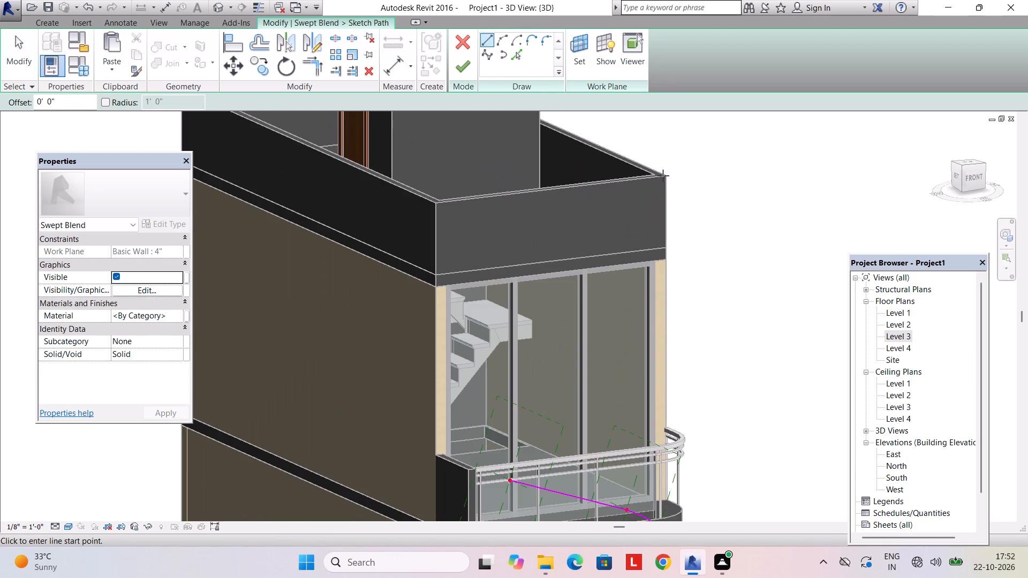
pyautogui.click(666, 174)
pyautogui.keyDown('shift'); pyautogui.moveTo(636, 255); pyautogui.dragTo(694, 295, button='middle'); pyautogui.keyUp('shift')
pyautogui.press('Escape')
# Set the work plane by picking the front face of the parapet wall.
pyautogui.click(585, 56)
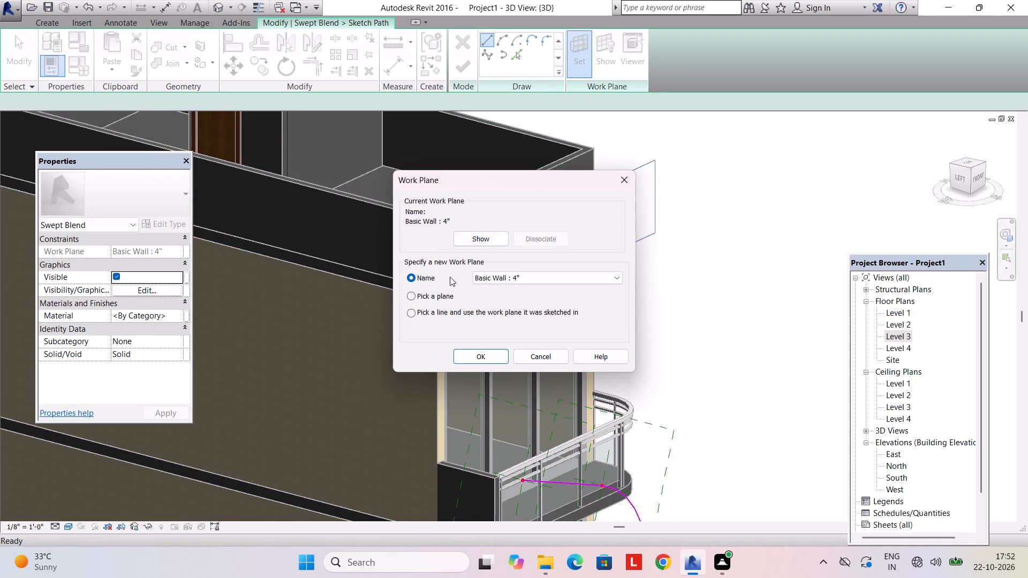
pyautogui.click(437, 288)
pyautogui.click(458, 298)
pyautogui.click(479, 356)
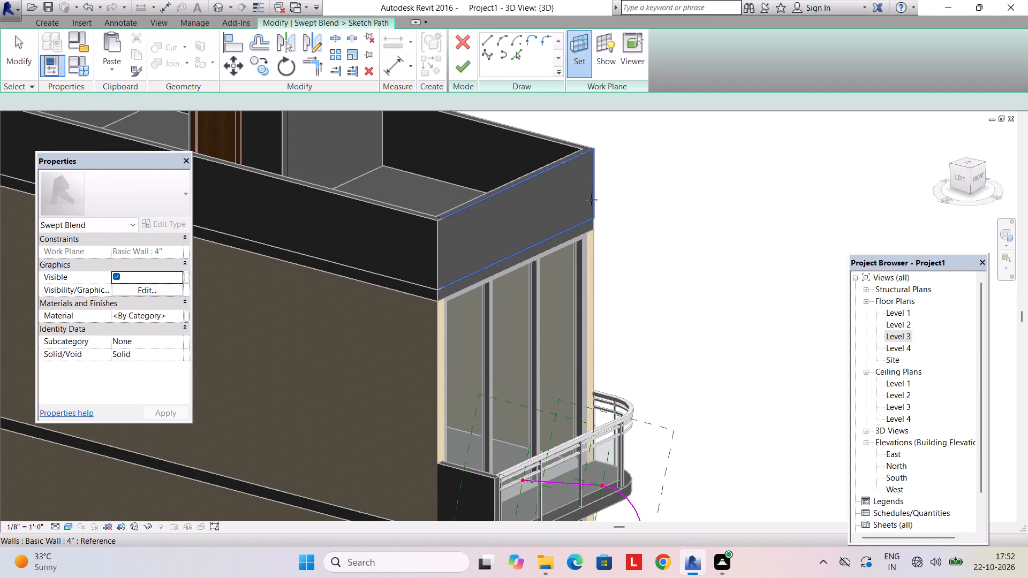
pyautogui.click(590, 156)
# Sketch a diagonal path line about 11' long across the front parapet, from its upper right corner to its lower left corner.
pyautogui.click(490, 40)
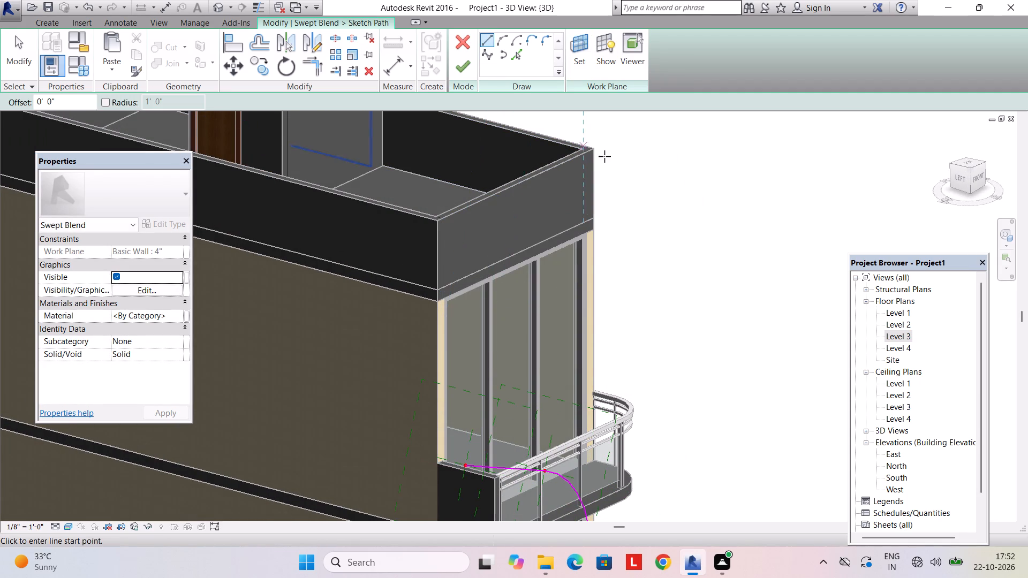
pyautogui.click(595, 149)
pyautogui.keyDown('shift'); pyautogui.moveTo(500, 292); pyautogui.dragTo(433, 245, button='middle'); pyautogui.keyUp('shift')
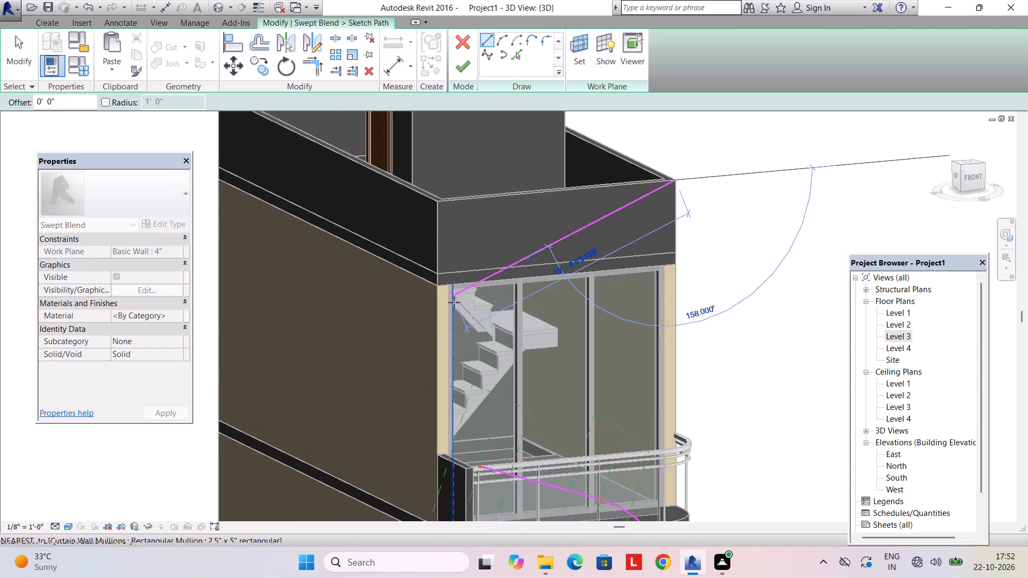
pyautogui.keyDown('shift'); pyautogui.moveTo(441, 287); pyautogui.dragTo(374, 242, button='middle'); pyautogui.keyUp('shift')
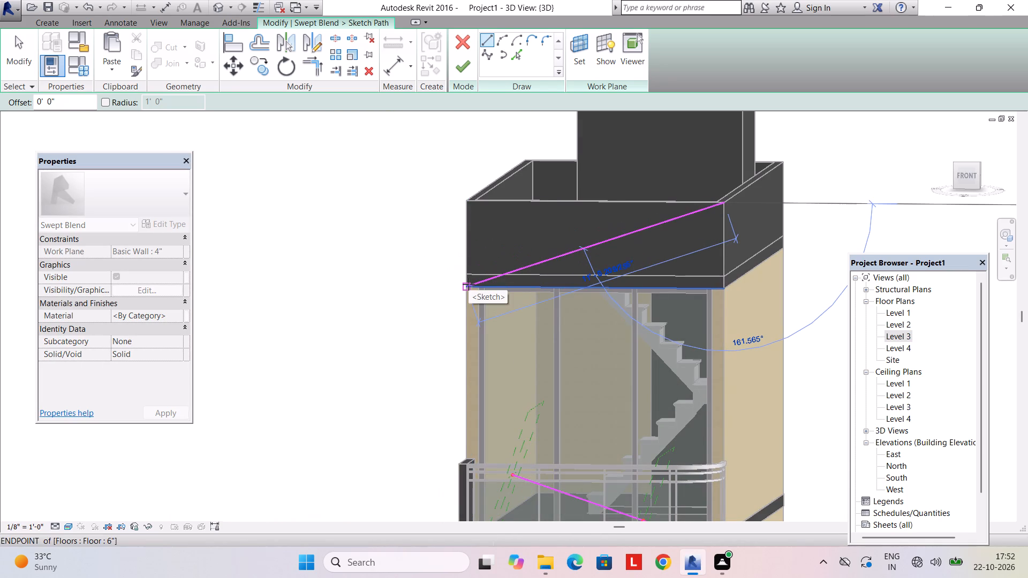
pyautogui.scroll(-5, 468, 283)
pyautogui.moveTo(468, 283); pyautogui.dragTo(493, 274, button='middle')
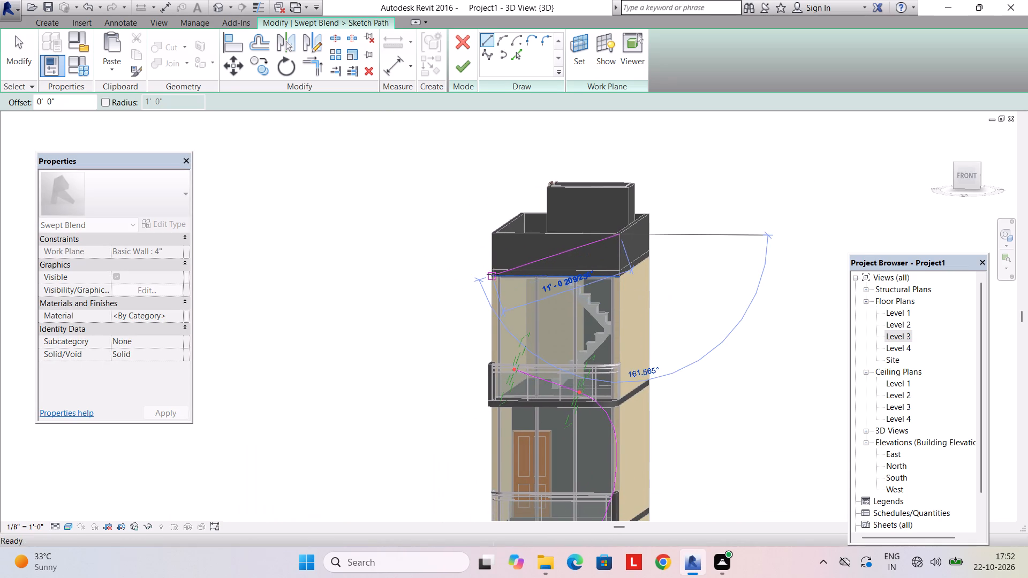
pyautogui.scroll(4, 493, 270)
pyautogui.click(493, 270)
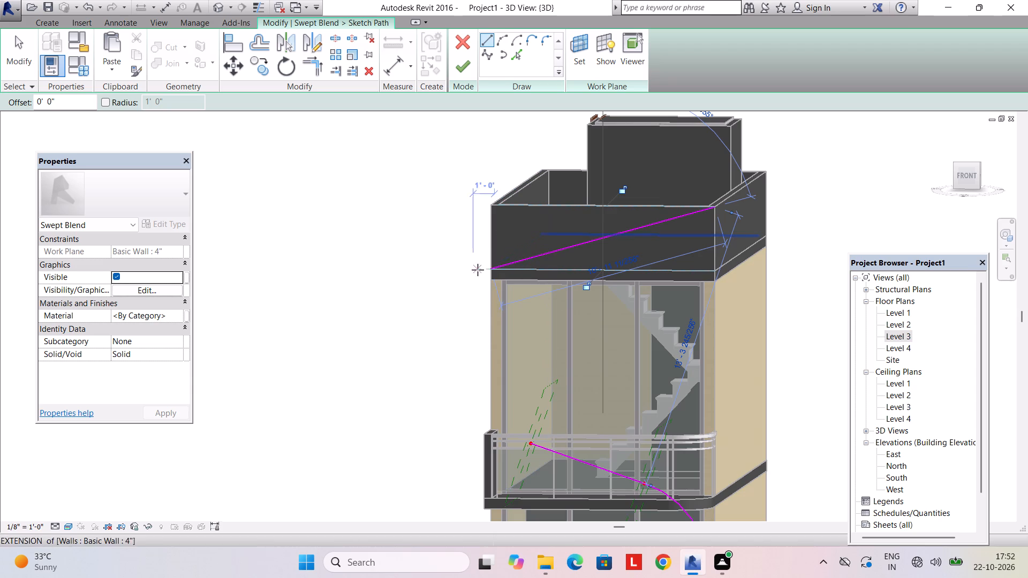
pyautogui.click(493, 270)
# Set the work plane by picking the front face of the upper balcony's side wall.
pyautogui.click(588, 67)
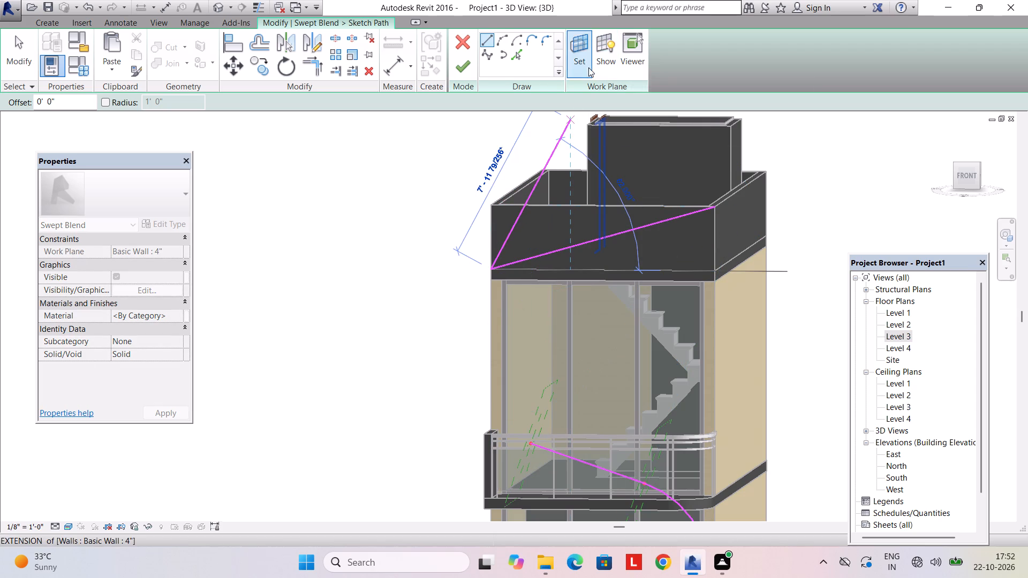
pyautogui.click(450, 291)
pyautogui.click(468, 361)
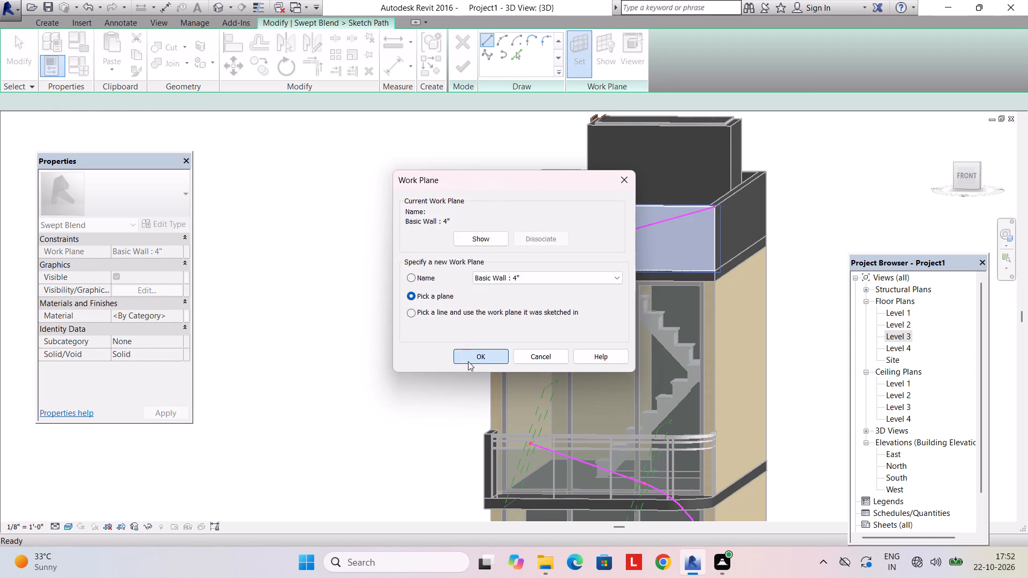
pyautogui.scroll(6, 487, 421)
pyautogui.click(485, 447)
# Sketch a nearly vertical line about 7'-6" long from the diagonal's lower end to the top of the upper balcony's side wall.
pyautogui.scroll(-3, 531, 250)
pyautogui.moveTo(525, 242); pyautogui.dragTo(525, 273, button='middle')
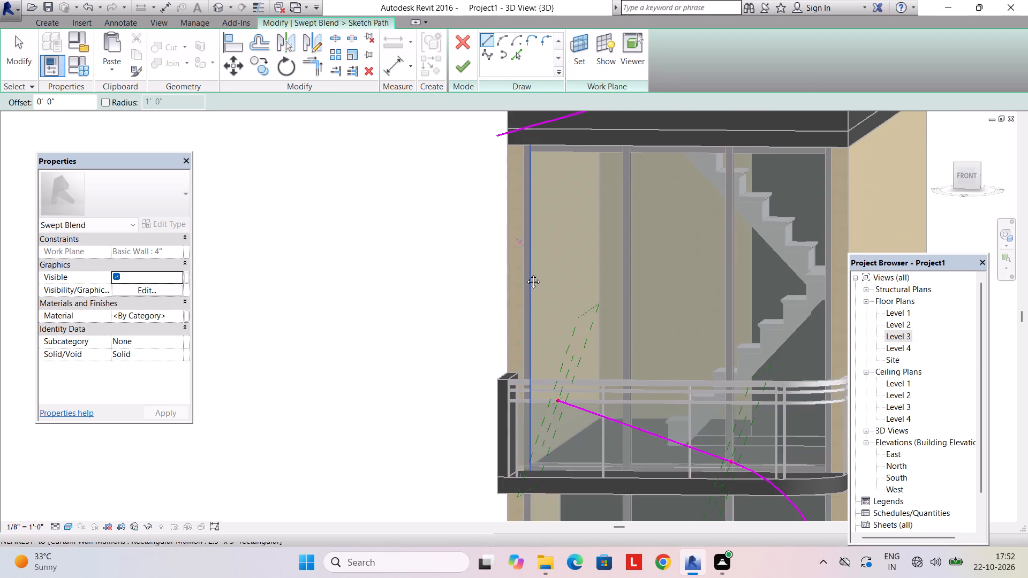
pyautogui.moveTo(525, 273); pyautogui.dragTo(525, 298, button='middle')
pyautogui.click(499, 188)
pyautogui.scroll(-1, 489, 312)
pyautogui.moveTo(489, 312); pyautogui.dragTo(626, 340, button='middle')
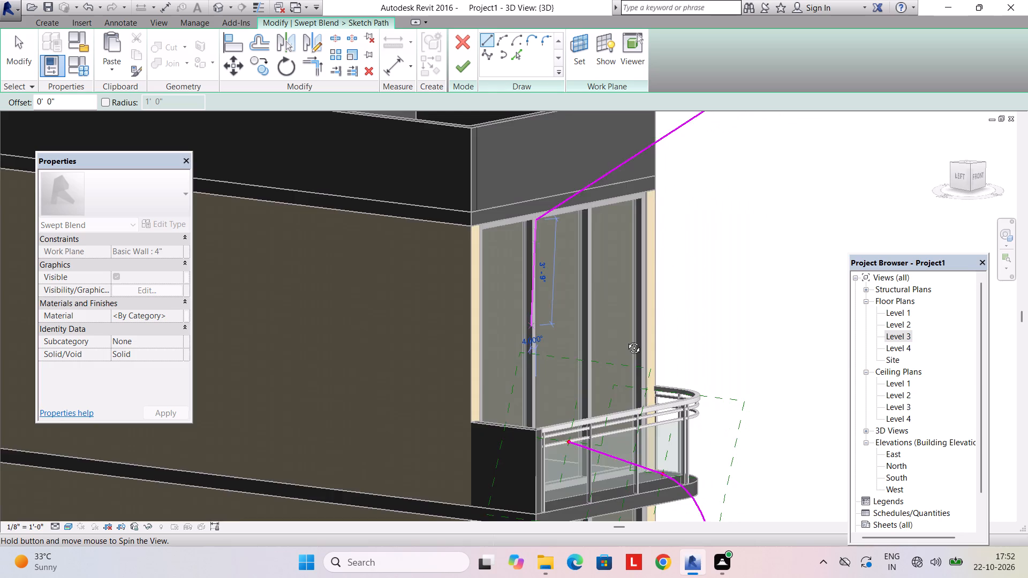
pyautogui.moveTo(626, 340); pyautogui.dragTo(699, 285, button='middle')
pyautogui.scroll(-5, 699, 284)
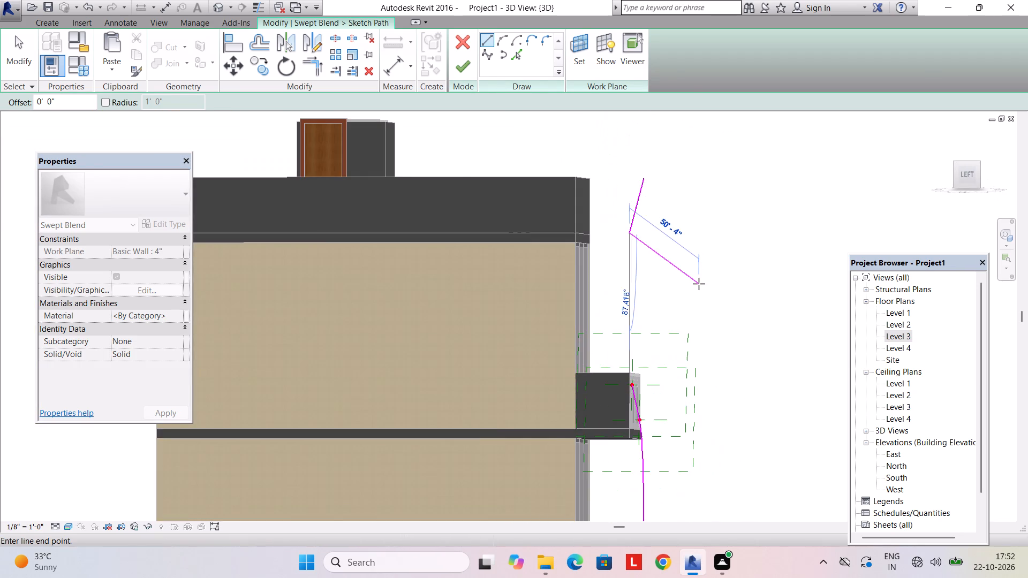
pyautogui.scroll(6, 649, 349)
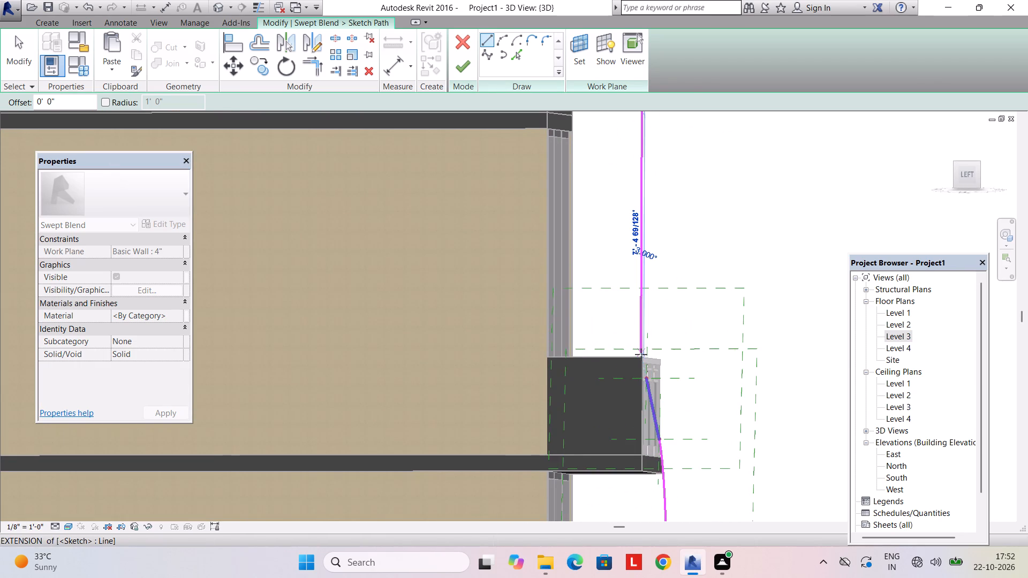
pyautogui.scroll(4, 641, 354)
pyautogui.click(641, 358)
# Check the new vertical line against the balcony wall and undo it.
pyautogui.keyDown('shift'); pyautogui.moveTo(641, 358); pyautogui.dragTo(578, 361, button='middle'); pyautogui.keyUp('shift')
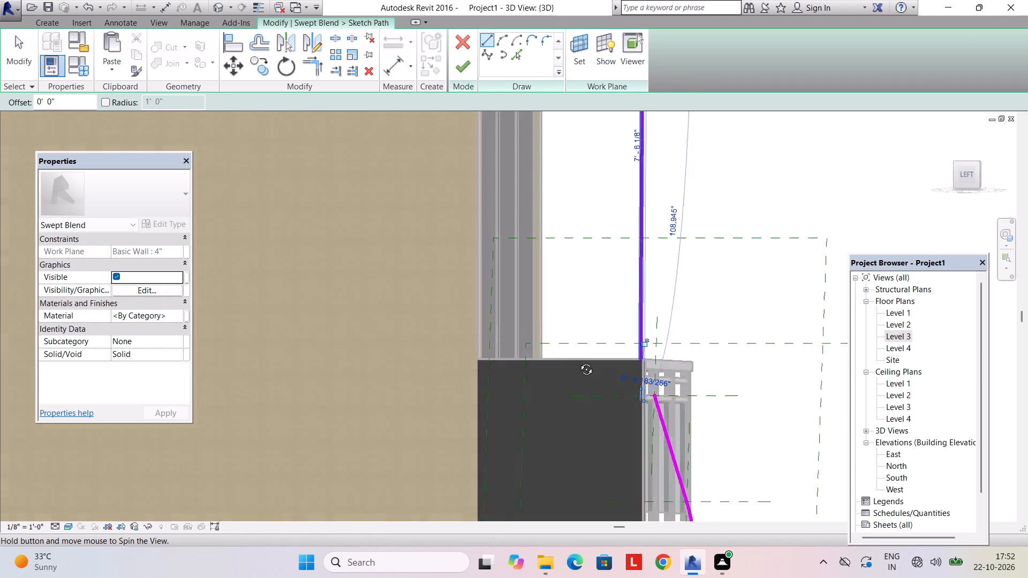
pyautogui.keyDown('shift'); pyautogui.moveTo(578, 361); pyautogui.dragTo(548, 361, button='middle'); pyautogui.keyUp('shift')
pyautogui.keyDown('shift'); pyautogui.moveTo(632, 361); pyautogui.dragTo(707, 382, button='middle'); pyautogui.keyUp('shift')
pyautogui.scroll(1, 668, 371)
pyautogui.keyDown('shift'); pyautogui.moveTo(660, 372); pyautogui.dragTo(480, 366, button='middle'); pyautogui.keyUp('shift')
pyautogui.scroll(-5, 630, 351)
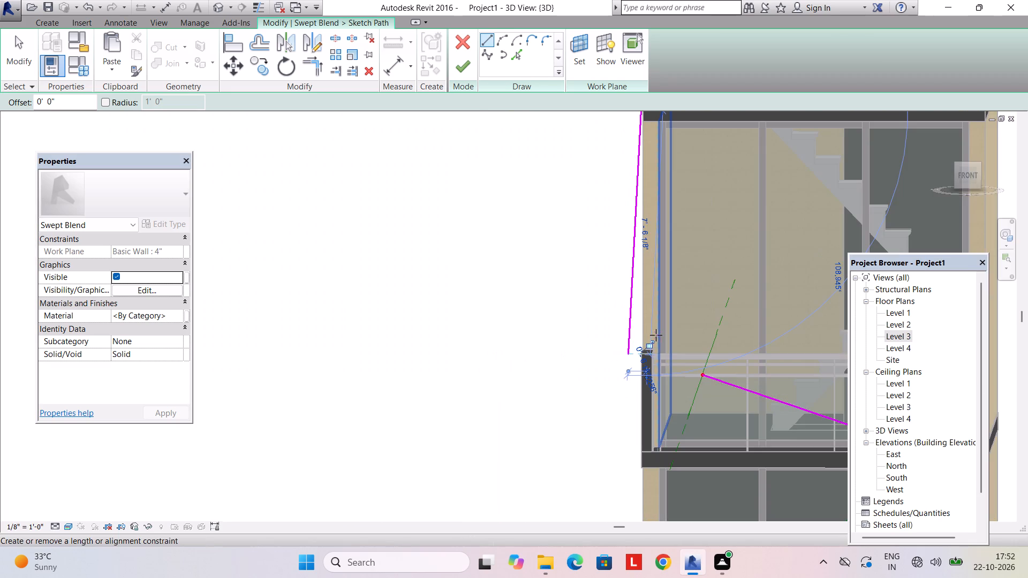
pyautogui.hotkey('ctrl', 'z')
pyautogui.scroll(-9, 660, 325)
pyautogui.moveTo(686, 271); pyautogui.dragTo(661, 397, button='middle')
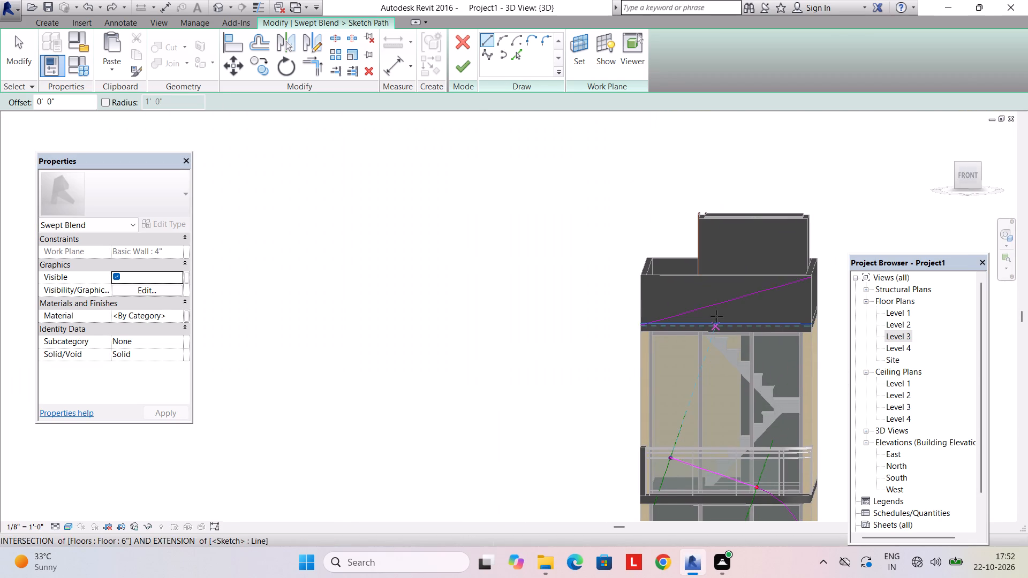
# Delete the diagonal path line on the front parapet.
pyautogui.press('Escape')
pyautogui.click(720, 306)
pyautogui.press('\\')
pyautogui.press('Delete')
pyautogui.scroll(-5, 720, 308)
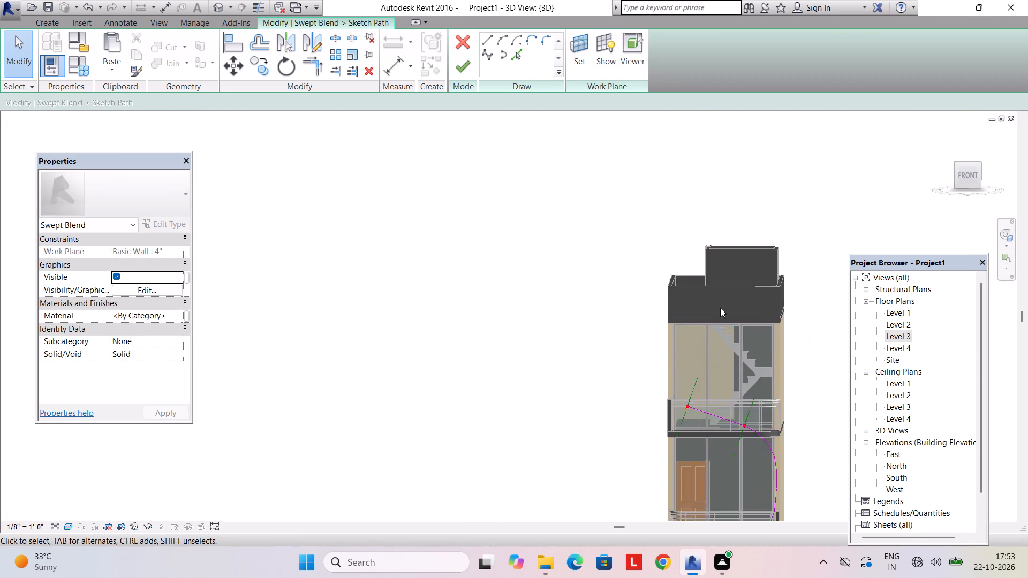
# Set the work plane by picking the front face of the parapet wall again.
pyautogui.click(564, 60)
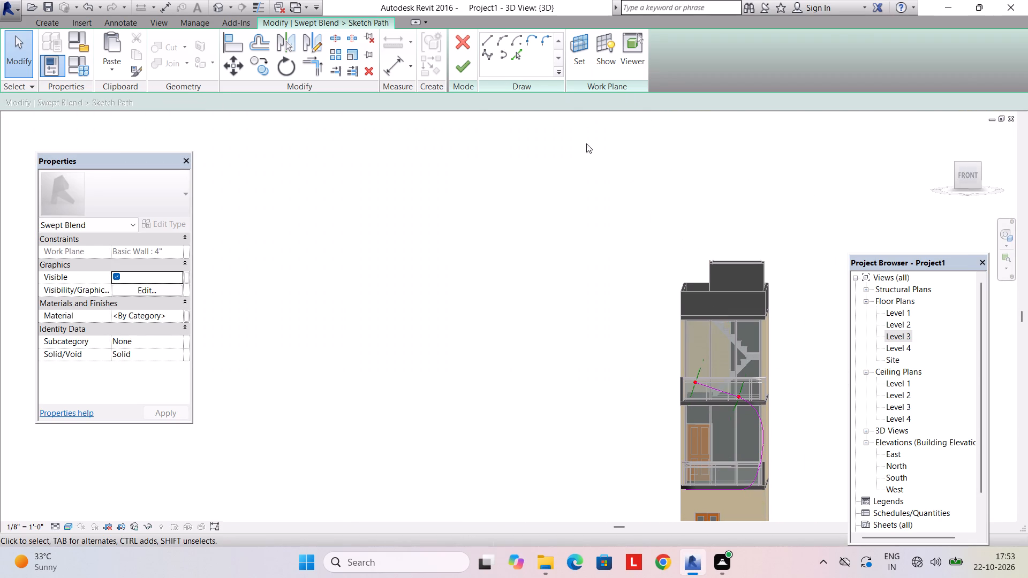
pyautogui.keyDown('shift'); pyautogui.moveTo(641, 260); pyautogui.dragTo(664, 302, button='middle'); pyautogui.keyUp('shift')
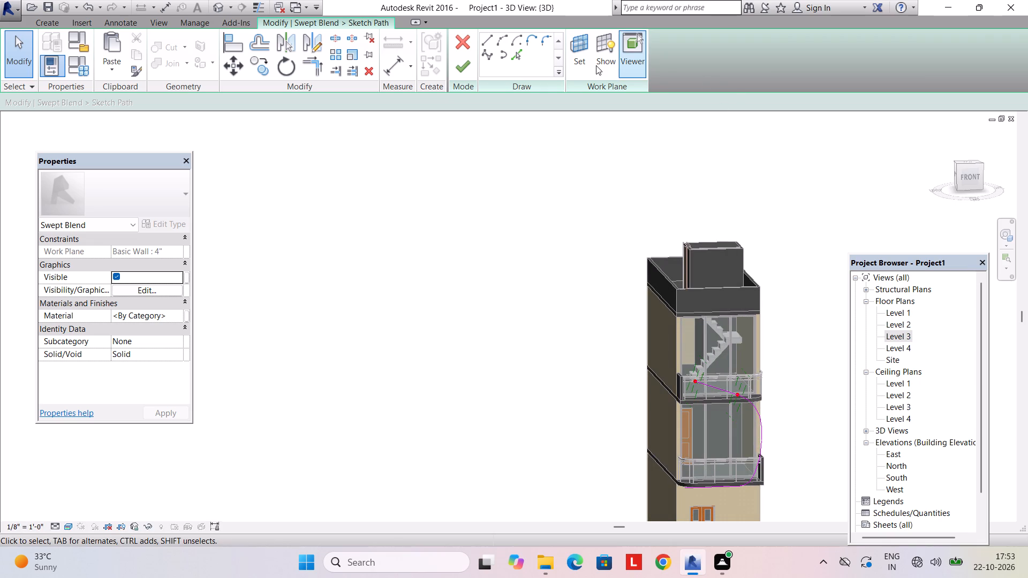
pyautogui.click(583, 48)
pyautogui.click(440, 291)
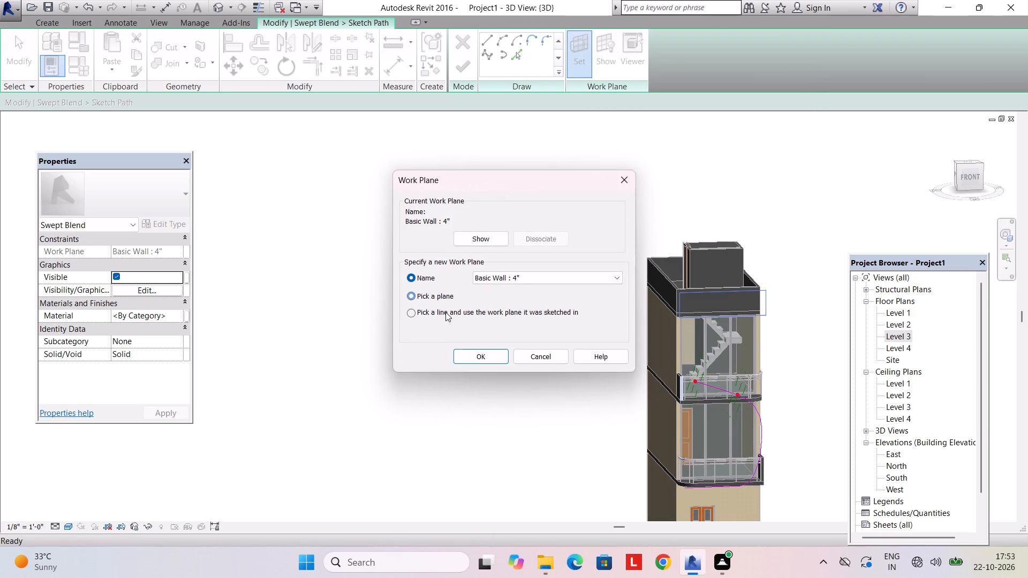
pyautogui.click(475, 366)
pyautogui.click(477, 361)
pyautogui.moveTo(630, 355); pyautogui.dragTo(651, 373, button='middle')
pyautogui.scroll(6, 727, 295)
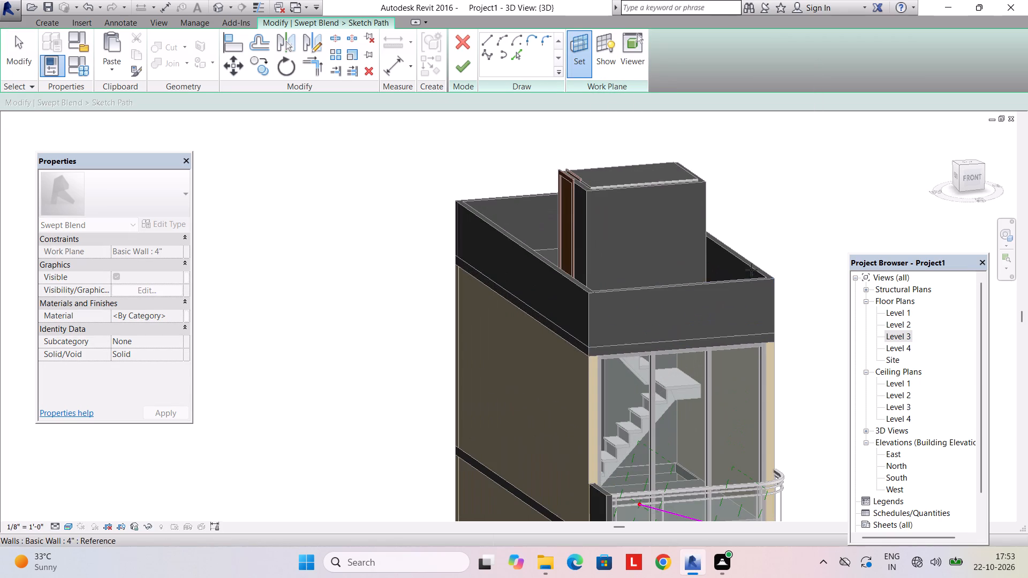
pyautogui.click(754, 279)
# Sketch a diagonal line about 11'-1" long from the front parapet's upper right corner to the floor slab's lower left corner beneath it.
pyautogui.click(493, 33)
pyautogui.click(490, 36)
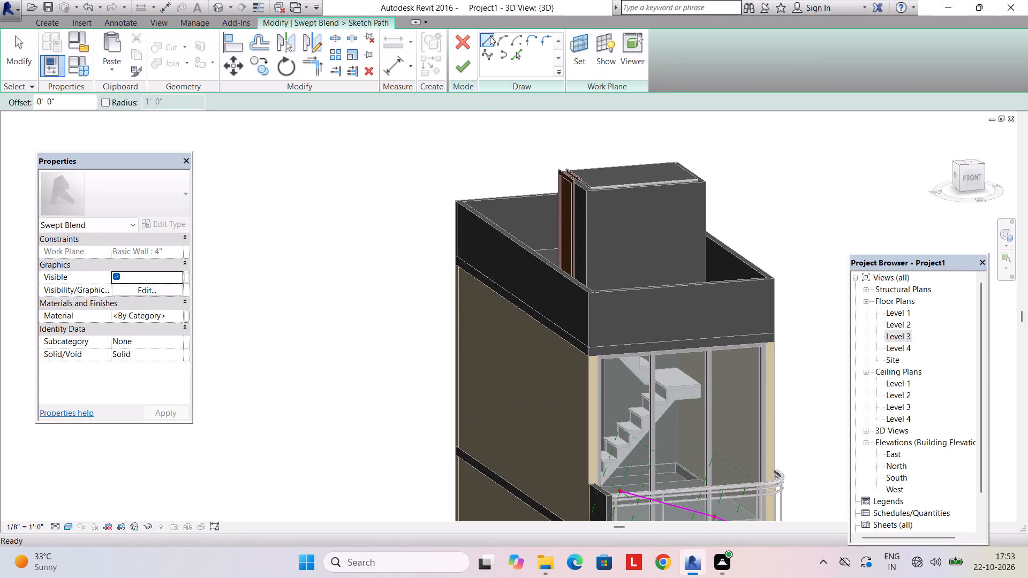
pyautogui.scroll(2, 794, 286)
pyautogui.click(771, 279)
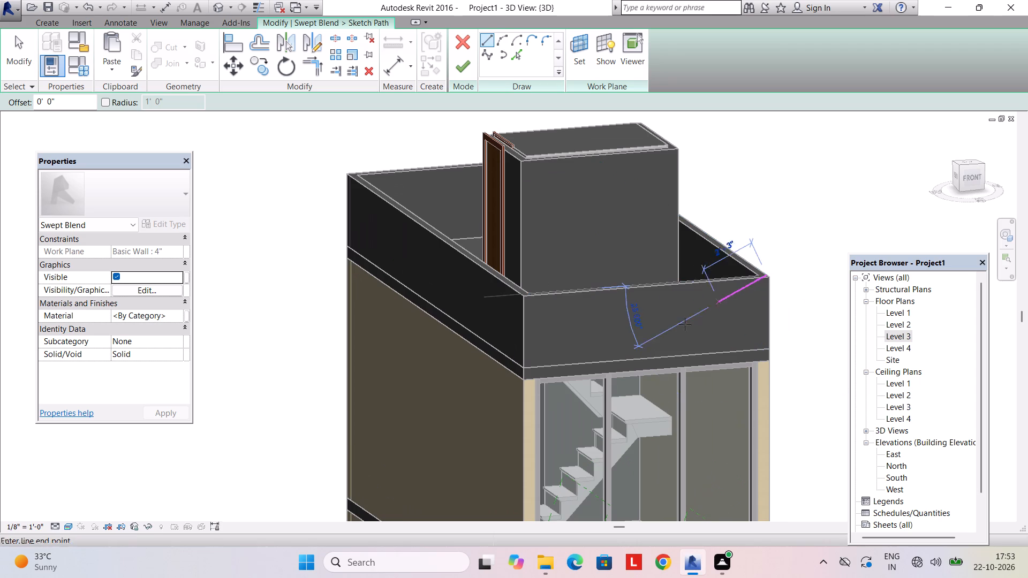
pyautogui.moveTo(677, 332); pyautogui.dragTo(792, 369, button='middle')
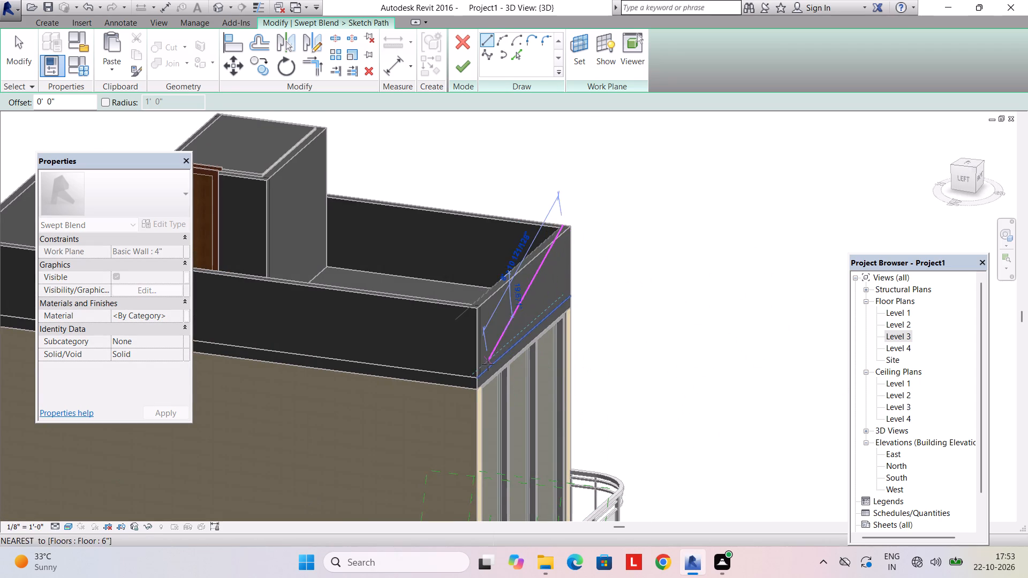
pyautogui.moveTo(493, 367); pyautogui.dragTo(394, 315, button='middle')
pyautogui.moveTo(577, 358); pyautogui.dragTo(485, 316, button='middle')
pyautogui.scroll(3, 611, 371)
pyautogui.click(519, 384)
pyautogui.keyDown('shift'); pyautogui.moveTo(519, 384); pyautogui.dragTo(558, 378, button='middle'); pyautogui.keyUp('shift')
pyautogui.scroll(-3, 538, 409)
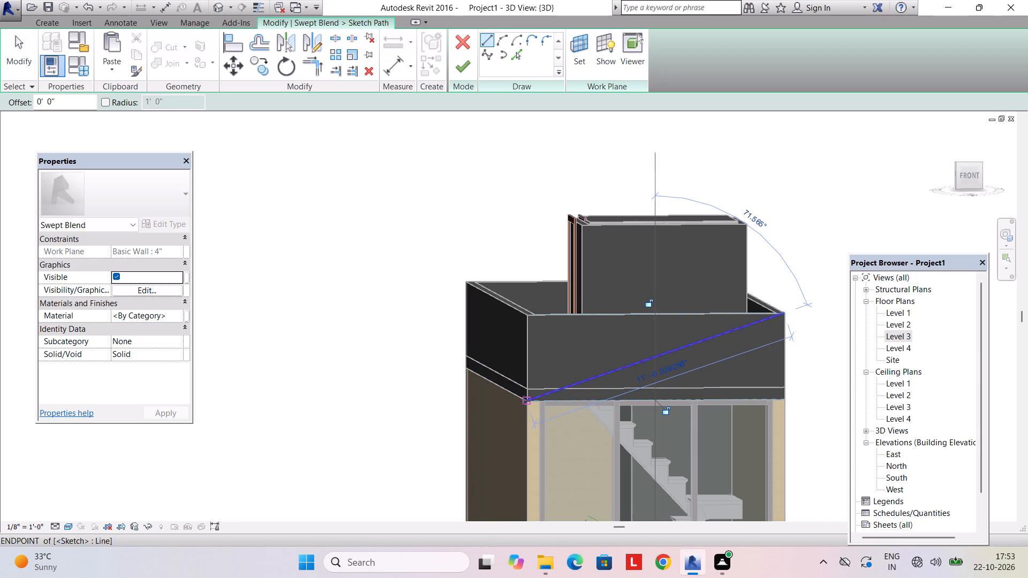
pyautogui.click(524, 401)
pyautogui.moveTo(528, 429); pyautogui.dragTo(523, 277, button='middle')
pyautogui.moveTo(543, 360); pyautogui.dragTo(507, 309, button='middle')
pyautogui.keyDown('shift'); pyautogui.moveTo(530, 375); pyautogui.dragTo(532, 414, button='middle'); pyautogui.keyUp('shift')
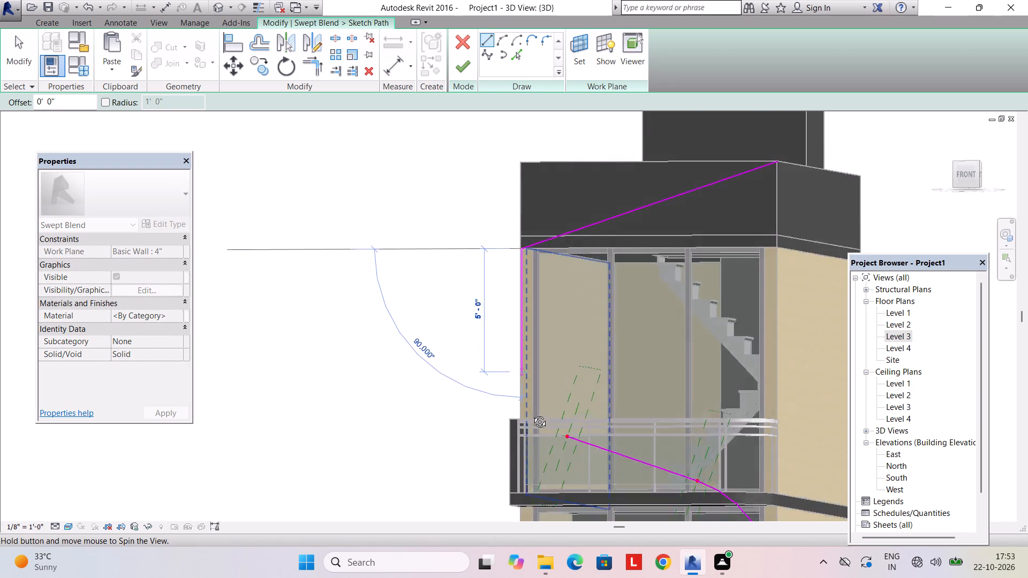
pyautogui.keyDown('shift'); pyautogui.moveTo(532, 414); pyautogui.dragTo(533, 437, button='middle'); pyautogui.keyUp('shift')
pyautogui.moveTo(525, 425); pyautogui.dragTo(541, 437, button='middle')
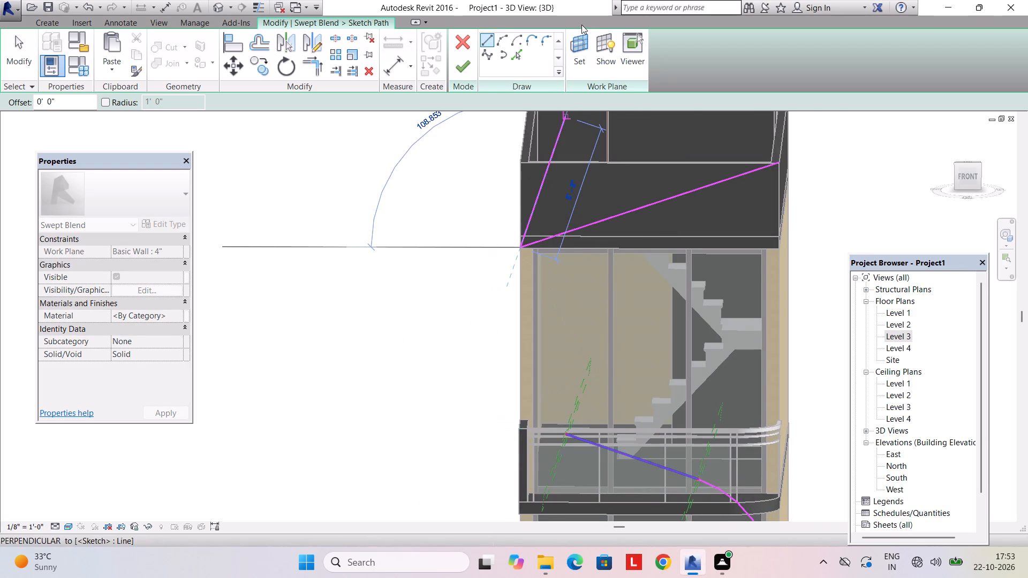
# Set the work plane by picking the front face of the upper balcony's side wall.
pyautogui.click(576, 43)
pyautogui.click(445, 294)
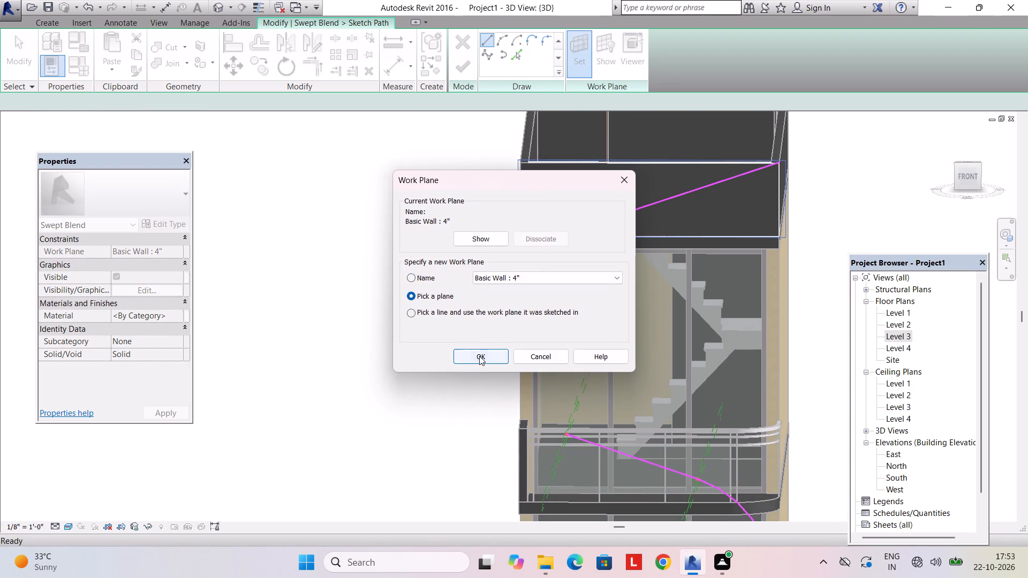
pyautogui.click(479, 356)
pyautogui.scroll(5, 508, 416)
pyautogui.click(529, 436)
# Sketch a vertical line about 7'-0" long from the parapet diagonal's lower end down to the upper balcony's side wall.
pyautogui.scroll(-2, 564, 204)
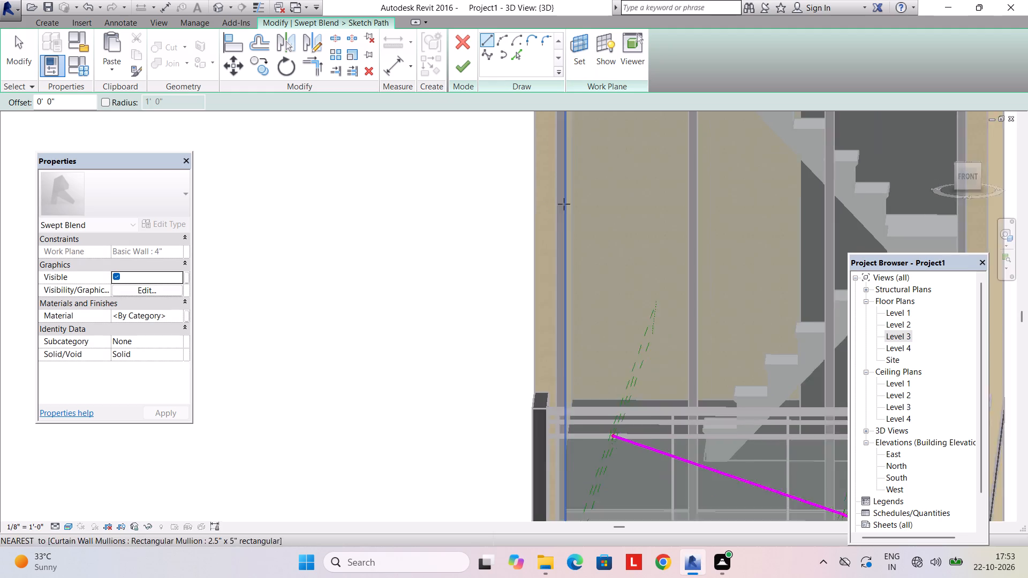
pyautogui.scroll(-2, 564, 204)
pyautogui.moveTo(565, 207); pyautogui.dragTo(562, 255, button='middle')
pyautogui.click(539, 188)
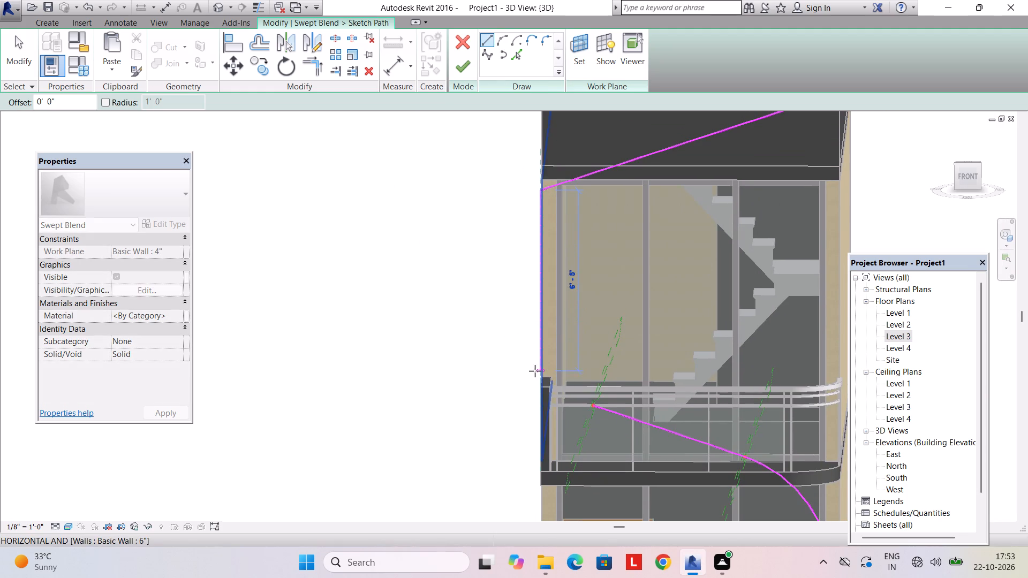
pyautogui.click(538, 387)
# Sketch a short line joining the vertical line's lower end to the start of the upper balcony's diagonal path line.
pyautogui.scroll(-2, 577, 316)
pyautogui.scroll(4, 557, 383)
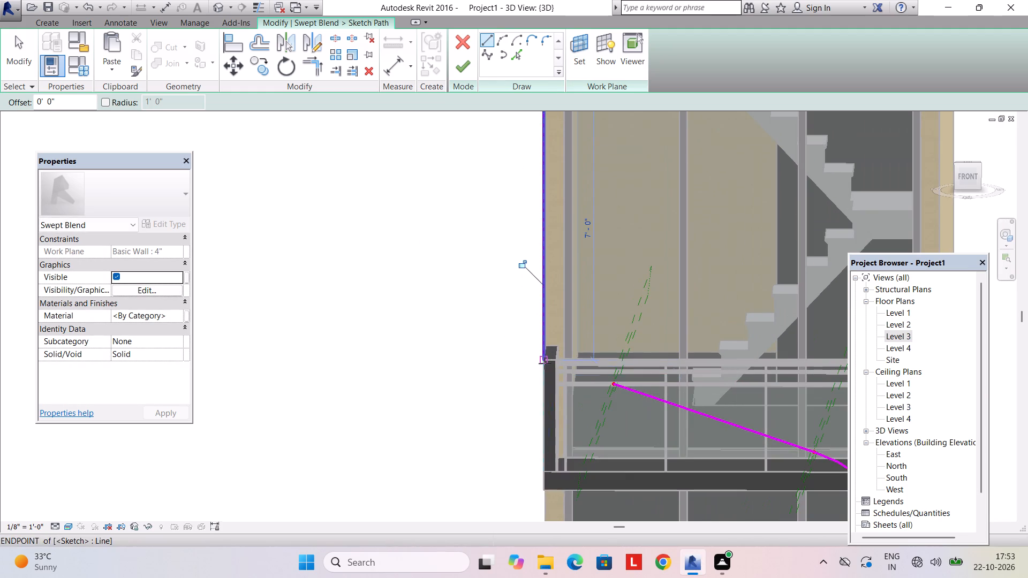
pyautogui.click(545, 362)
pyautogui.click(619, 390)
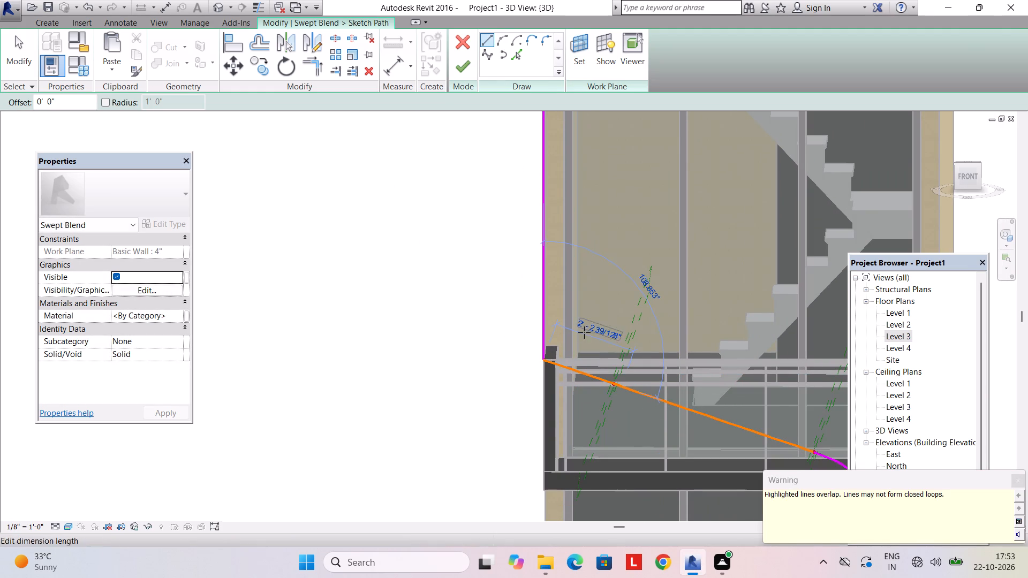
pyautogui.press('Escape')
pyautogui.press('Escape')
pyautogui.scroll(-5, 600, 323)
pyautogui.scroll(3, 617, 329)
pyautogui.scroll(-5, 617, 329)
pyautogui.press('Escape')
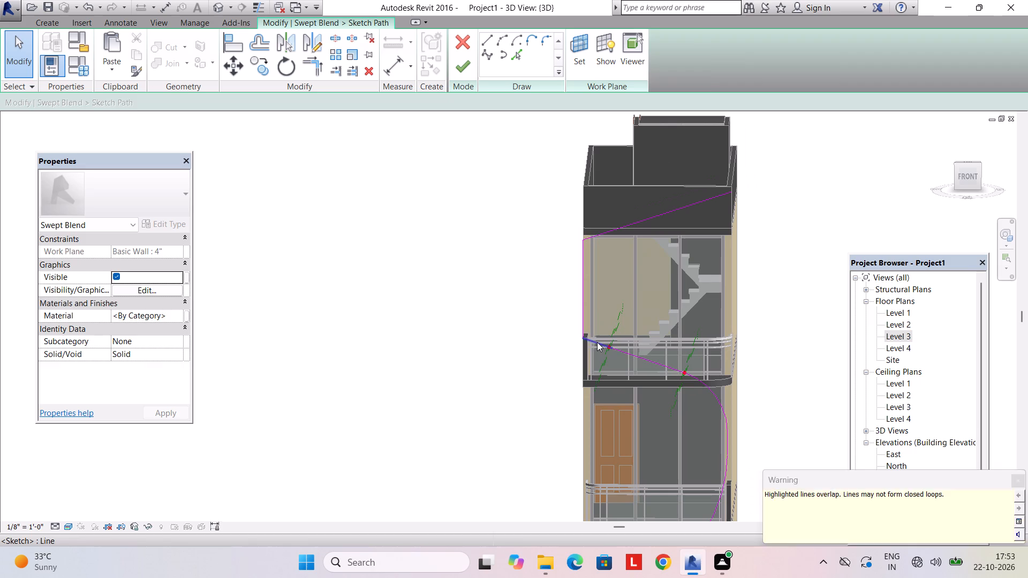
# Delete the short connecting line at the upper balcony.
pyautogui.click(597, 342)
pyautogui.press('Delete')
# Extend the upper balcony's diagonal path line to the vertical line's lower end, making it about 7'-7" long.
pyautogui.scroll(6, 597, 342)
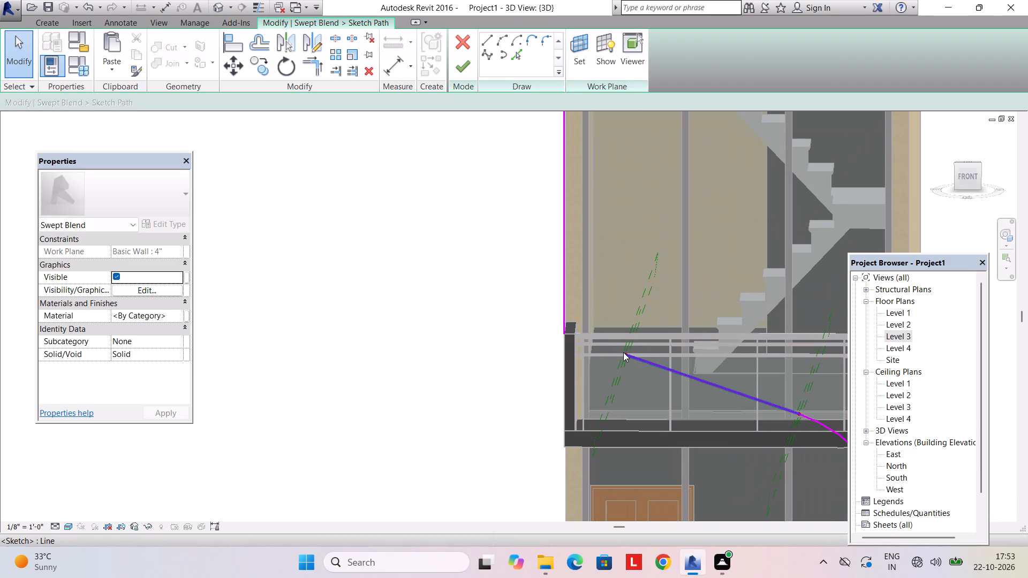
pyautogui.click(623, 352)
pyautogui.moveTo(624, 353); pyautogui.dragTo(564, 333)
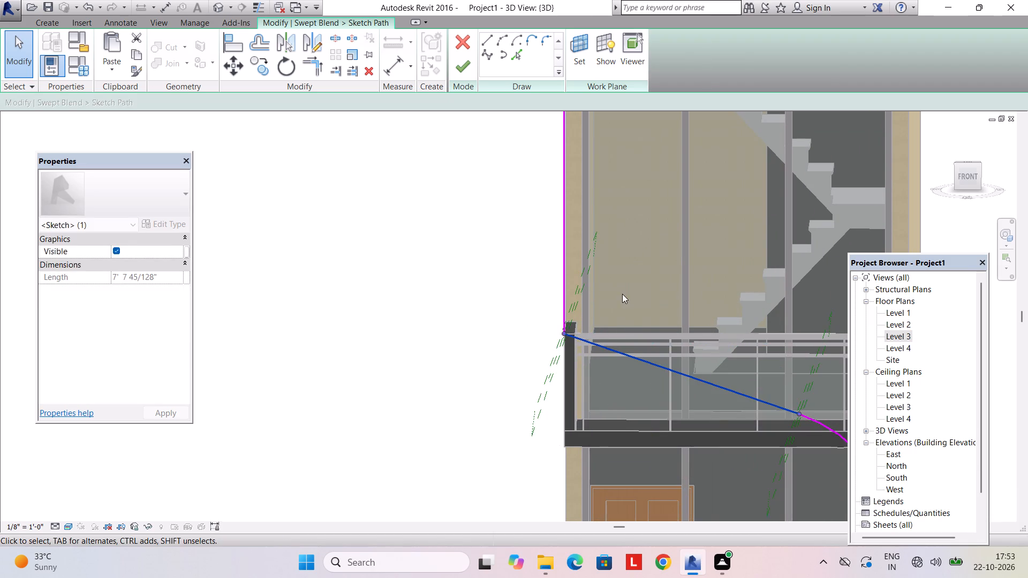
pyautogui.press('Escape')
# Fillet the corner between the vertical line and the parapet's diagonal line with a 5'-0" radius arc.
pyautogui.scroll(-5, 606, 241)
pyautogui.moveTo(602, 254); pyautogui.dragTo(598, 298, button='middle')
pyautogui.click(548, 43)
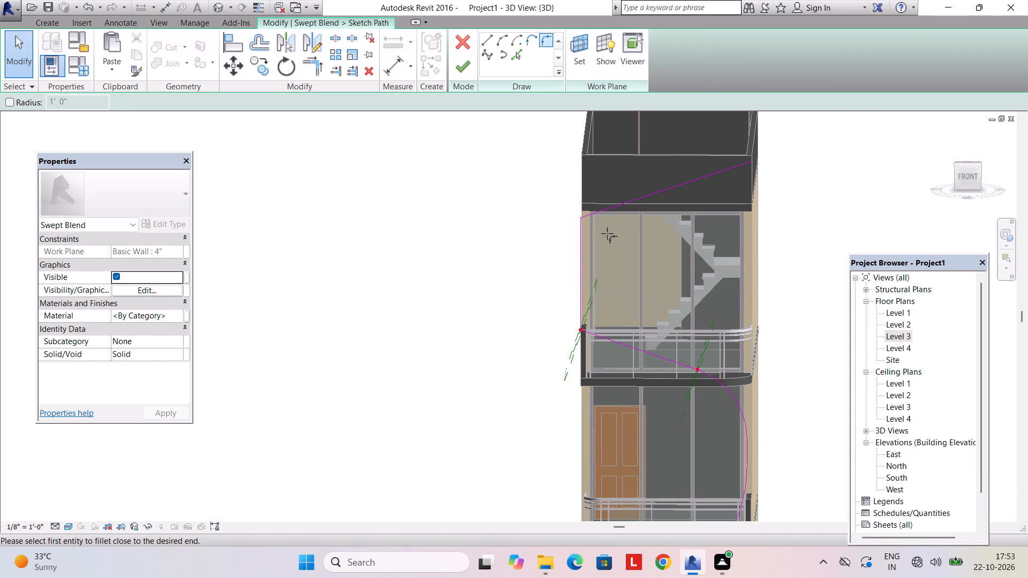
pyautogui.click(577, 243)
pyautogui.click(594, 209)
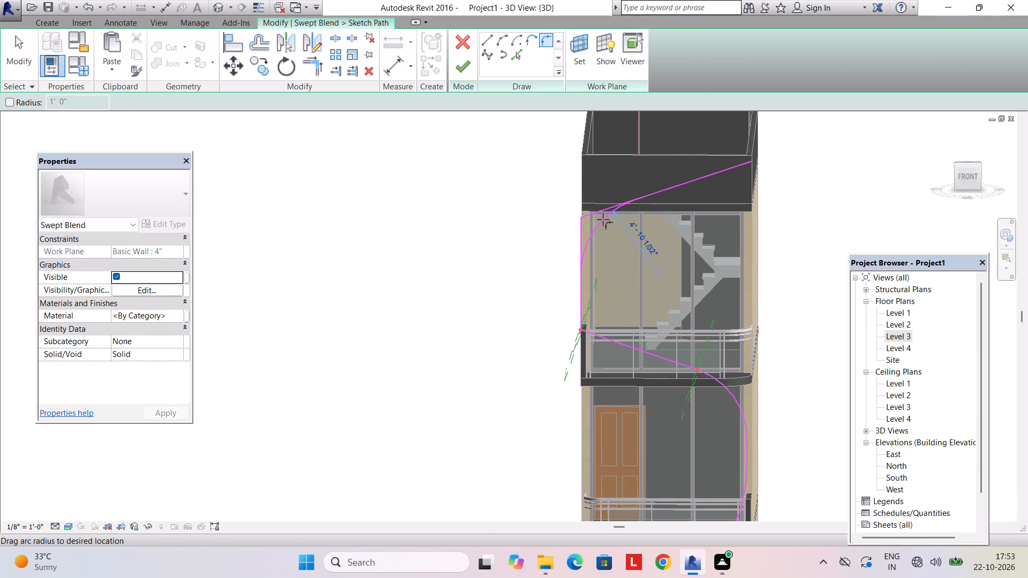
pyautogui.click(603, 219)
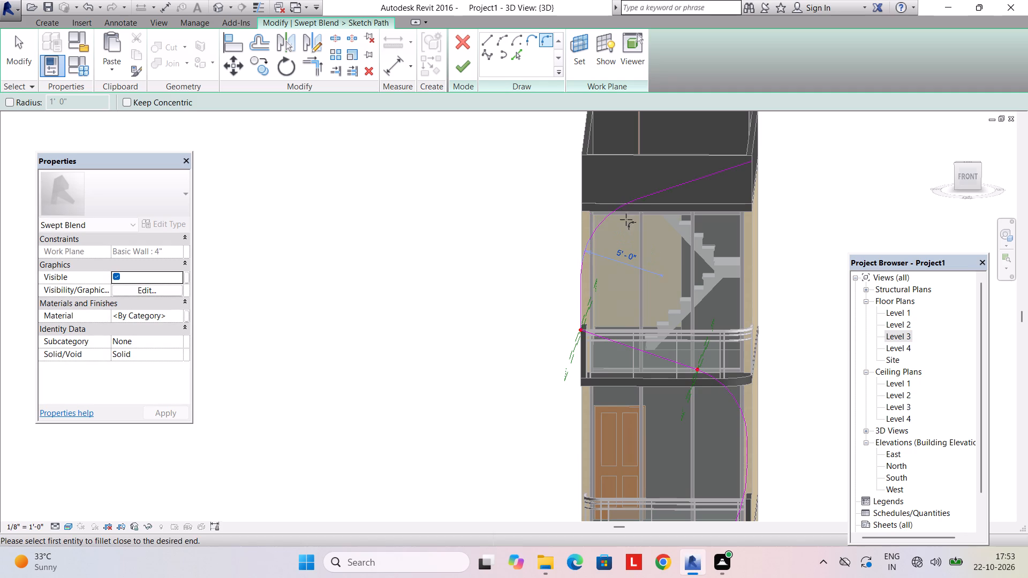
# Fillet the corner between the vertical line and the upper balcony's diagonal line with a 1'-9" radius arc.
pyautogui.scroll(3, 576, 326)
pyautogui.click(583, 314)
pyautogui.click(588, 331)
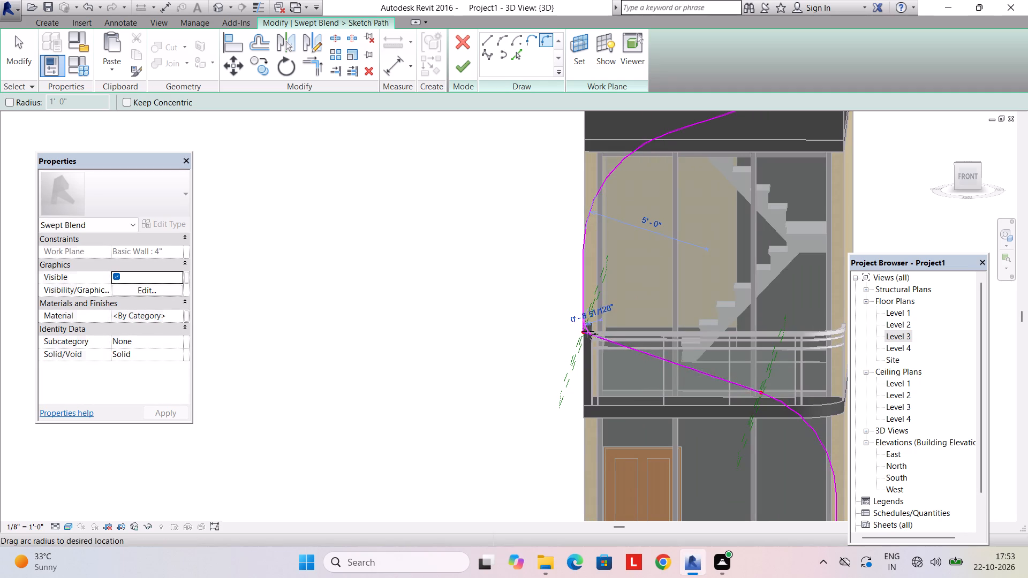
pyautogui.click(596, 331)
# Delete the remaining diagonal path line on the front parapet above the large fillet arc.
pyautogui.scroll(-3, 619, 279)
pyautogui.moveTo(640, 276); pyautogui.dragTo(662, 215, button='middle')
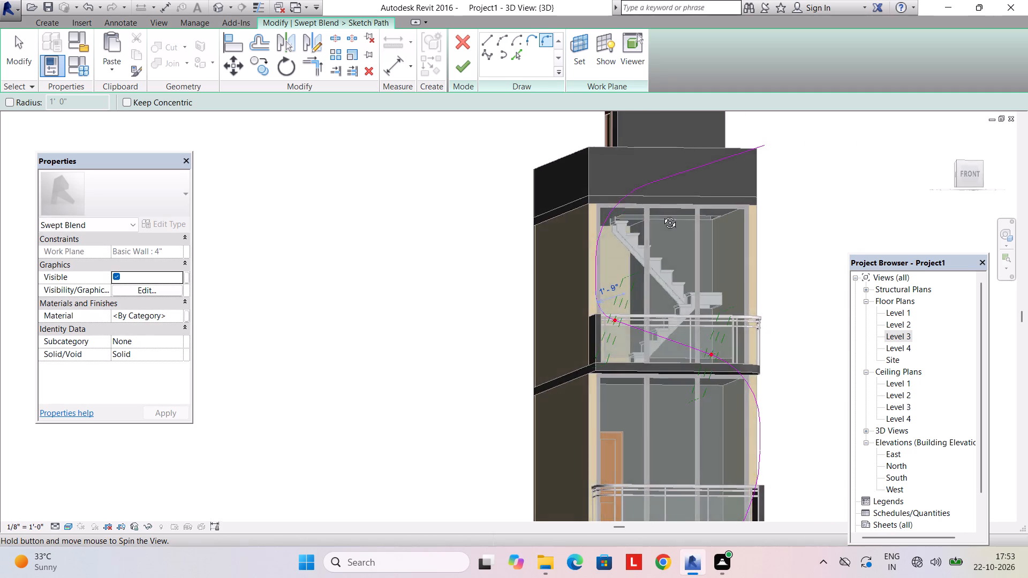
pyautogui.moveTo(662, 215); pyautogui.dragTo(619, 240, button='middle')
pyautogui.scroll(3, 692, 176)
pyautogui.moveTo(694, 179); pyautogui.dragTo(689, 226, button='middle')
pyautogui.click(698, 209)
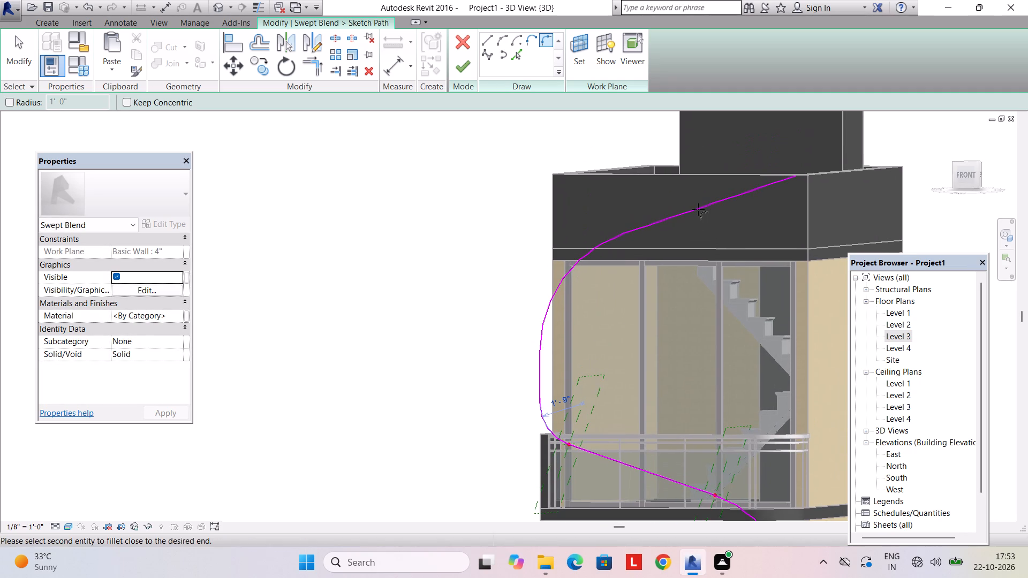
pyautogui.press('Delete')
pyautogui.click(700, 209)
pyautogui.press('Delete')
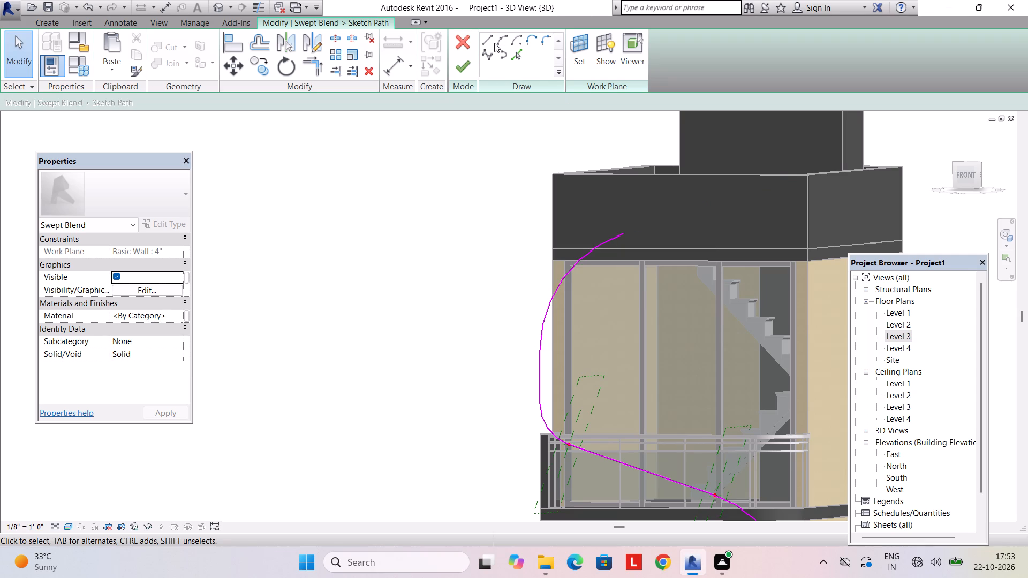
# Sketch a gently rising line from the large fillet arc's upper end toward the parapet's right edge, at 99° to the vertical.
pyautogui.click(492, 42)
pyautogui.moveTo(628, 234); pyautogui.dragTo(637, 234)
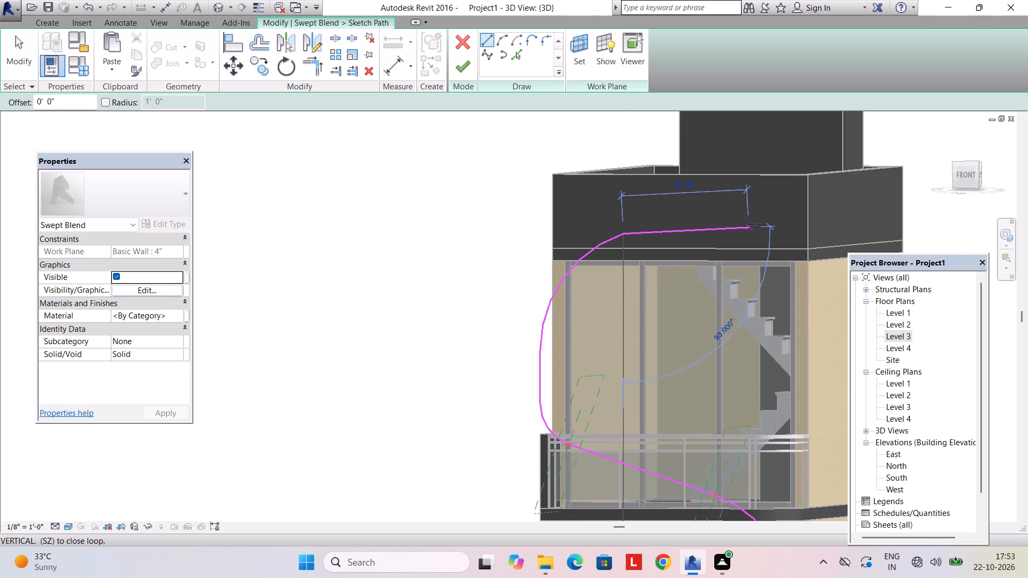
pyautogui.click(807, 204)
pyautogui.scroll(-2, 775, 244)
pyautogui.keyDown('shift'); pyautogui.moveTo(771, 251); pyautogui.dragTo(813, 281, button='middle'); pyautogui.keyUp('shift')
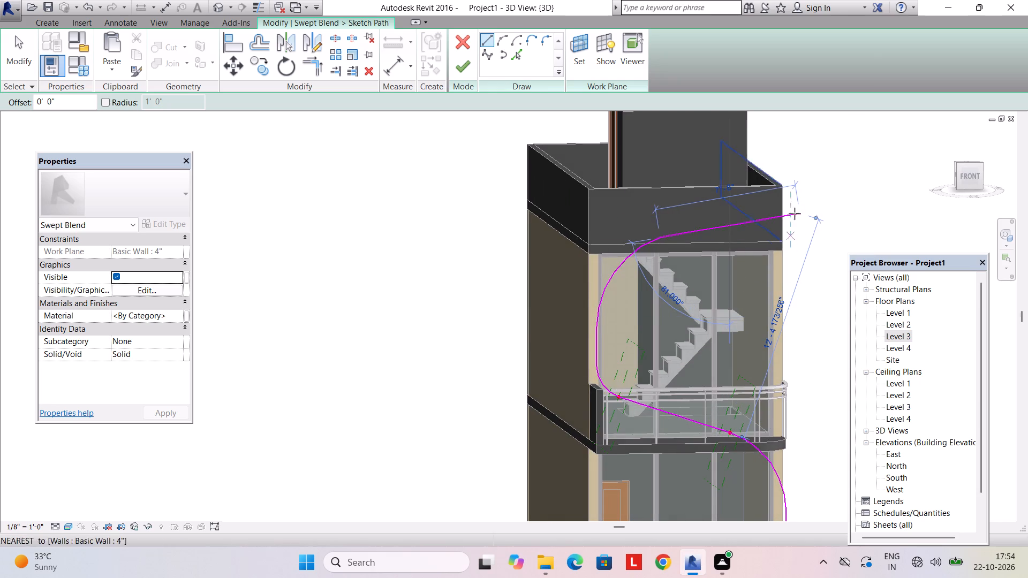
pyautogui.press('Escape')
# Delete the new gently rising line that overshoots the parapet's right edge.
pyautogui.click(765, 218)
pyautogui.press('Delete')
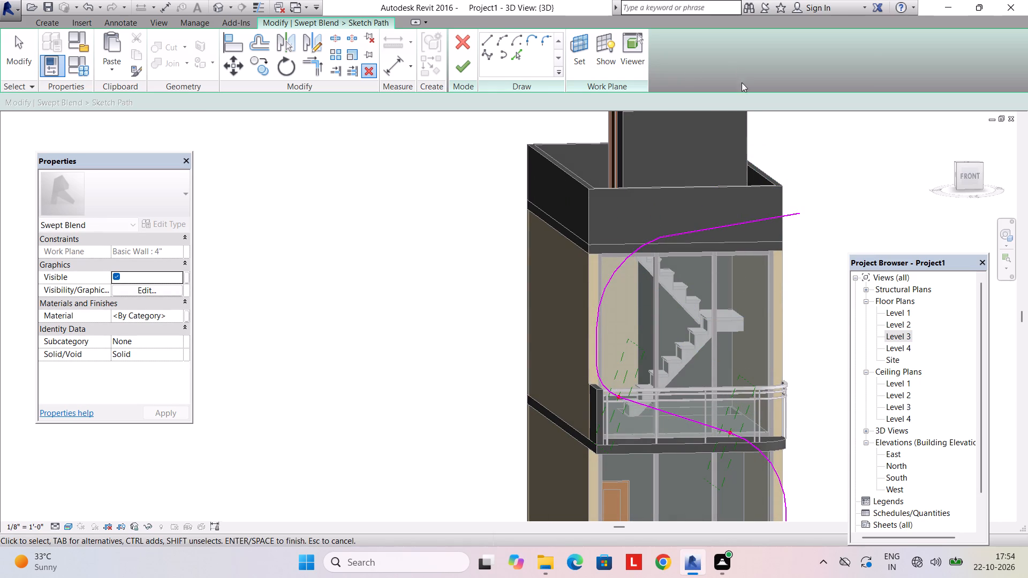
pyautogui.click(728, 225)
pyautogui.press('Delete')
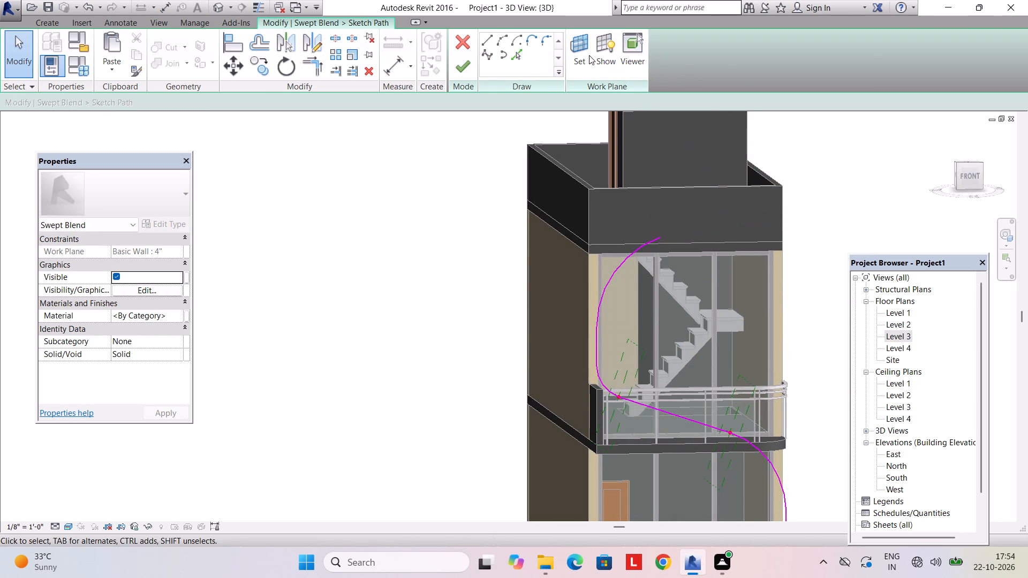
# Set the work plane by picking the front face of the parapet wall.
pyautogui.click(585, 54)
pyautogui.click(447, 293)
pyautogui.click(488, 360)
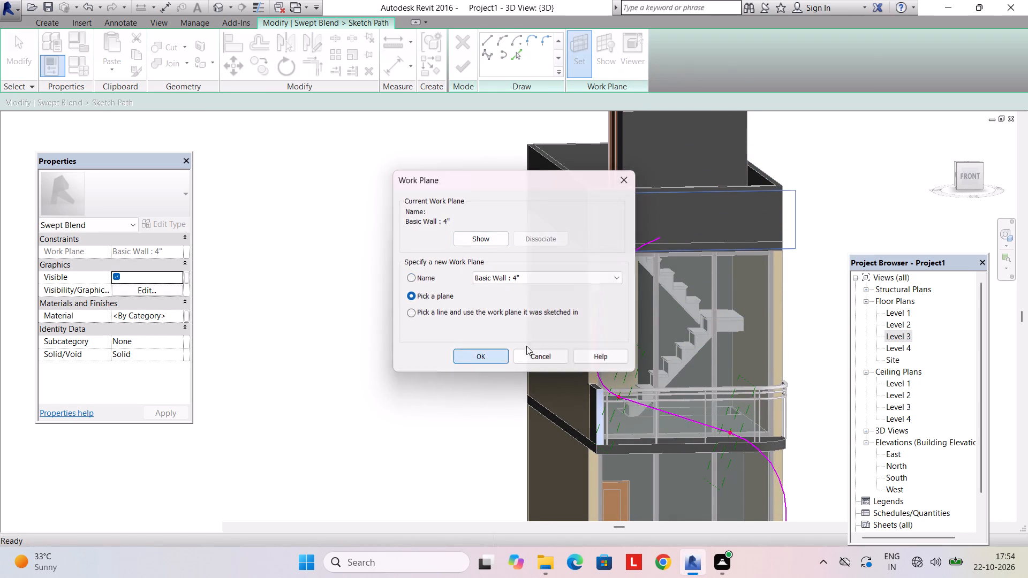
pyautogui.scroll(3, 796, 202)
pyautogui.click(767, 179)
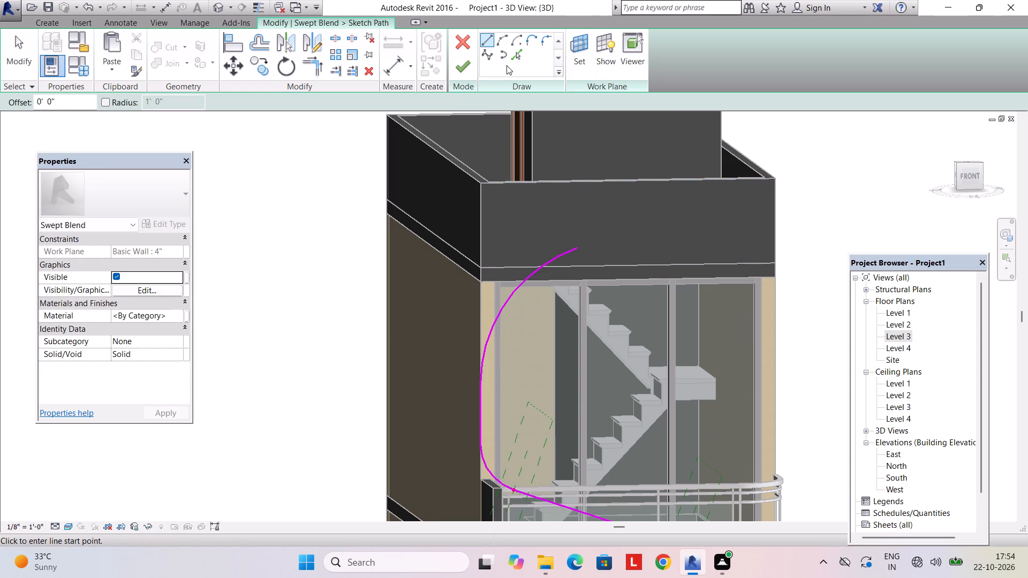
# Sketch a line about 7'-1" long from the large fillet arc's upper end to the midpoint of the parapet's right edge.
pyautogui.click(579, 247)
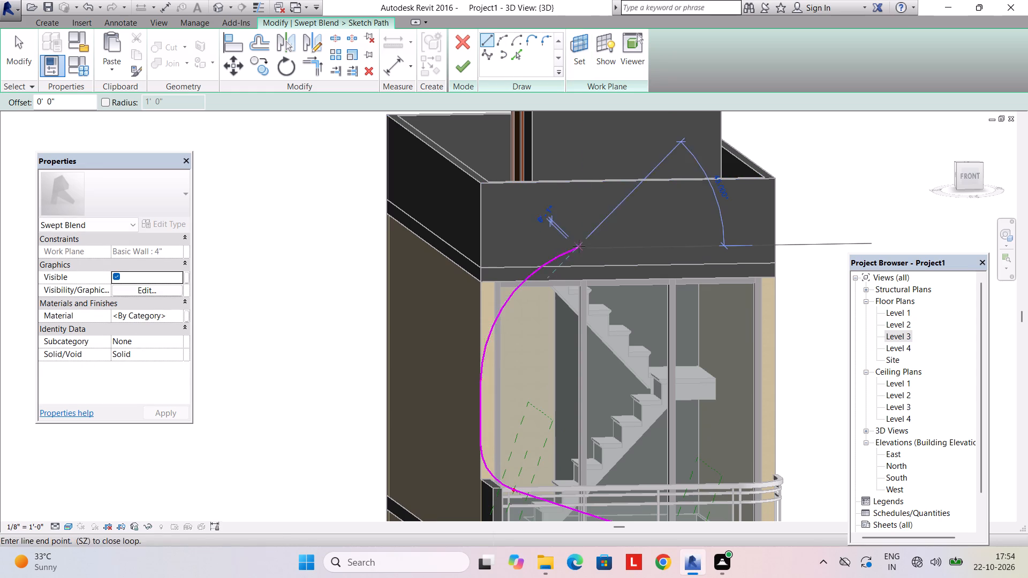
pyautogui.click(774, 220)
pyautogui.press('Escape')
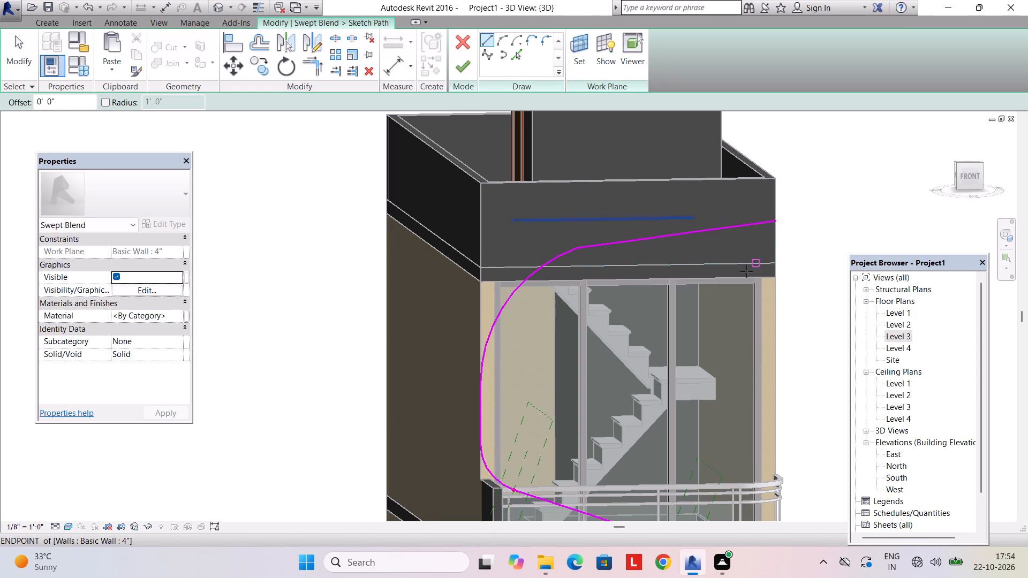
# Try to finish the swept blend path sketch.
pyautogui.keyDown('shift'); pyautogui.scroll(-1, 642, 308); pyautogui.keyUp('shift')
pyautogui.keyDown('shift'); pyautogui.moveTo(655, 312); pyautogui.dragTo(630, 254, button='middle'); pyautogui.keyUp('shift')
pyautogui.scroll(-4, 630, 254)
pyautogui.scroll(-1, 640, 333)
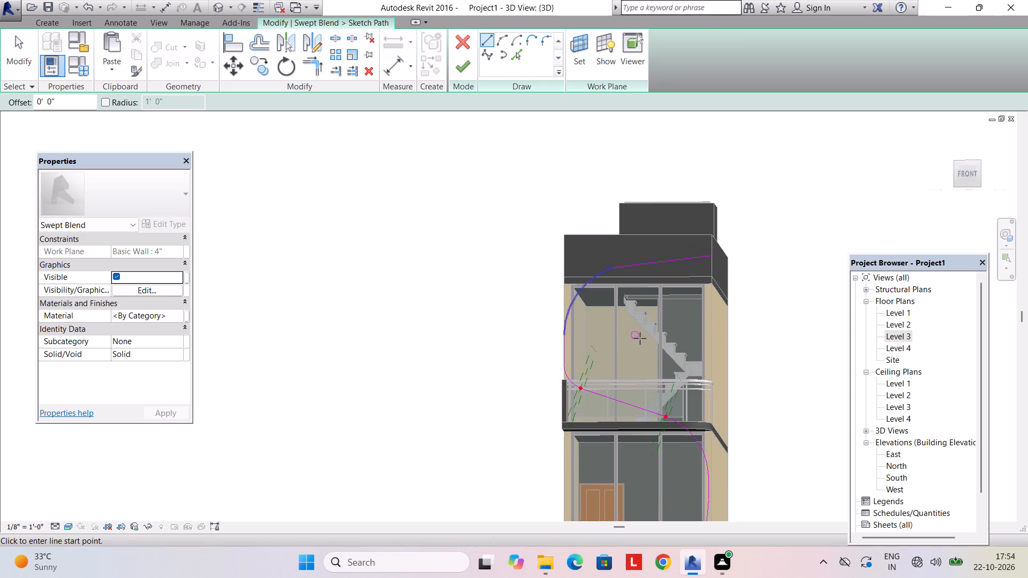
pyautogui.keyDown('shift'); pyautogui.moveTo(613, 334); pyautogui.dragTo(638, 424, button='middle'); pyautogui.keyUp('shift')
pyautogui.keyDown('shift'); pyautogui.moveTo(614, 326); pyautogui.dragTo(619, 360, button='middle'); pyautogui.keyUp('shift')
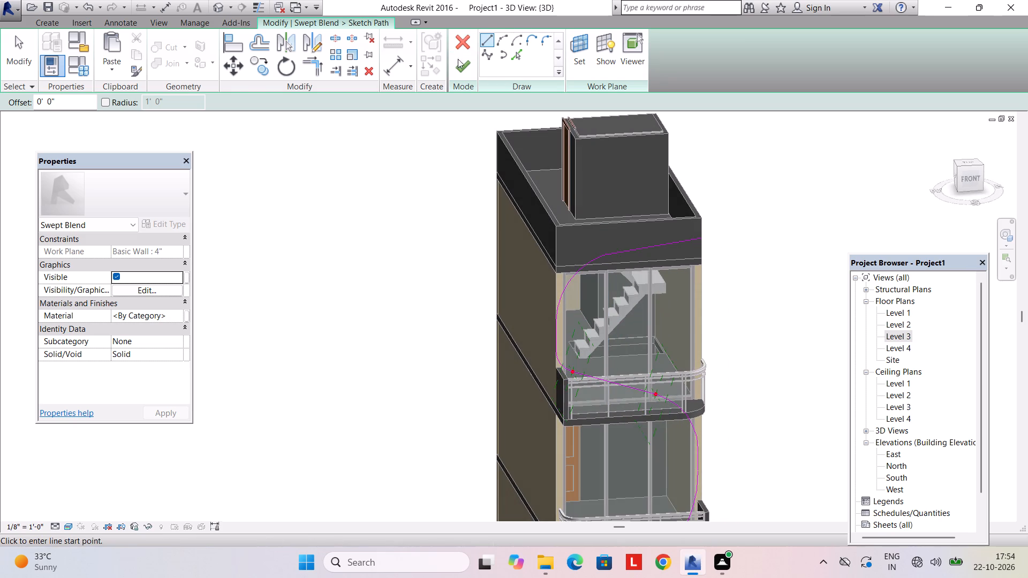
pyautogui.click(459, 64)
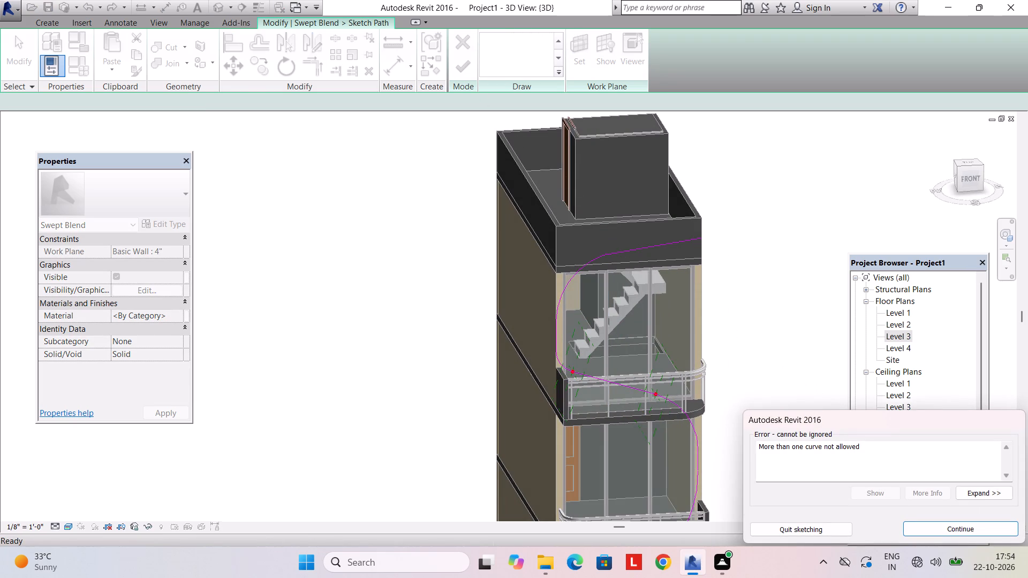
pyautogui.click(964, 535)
# Discard the swept blend's path sketch and cancel the swept blend, staying in the in-place wall model.
pyautogui.scroll(-3, 762, 368)
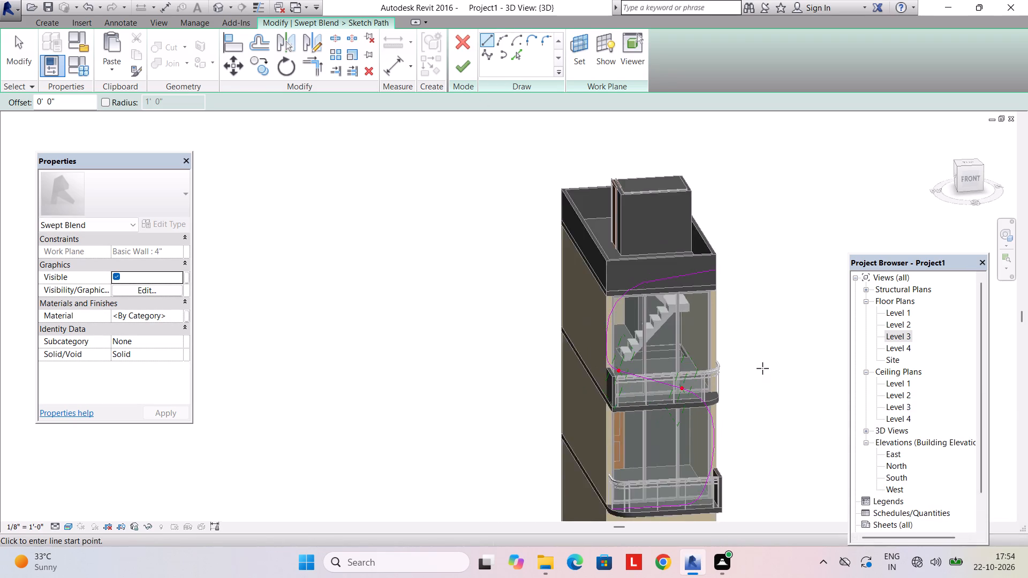
pyautogui.moveTo(762, 362); pyautogui.dragTo(922, 433, button='middle')
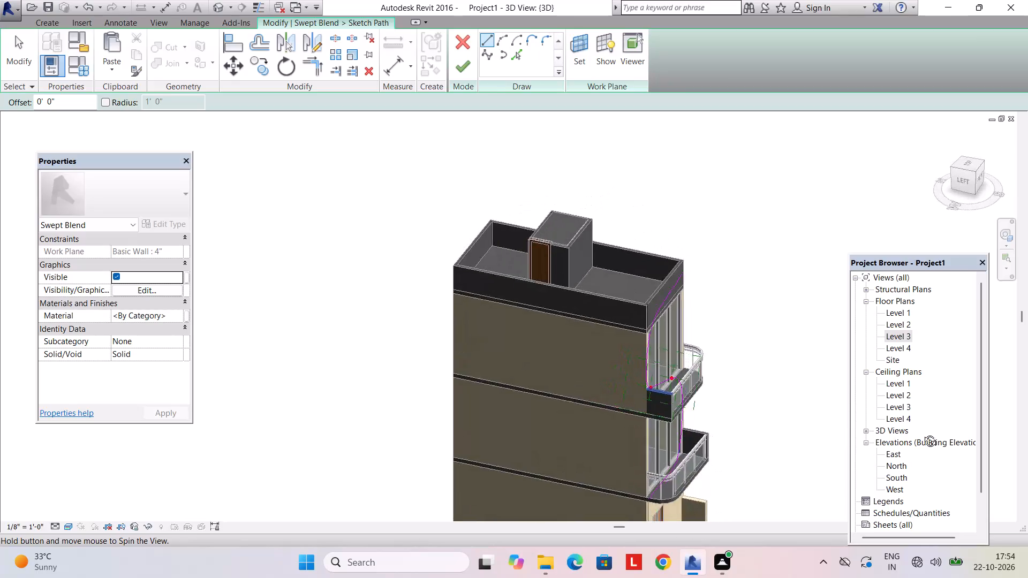
pyautogui.moveTo(922, 433); pyautogui.dragTo(716, 309, button='middle')
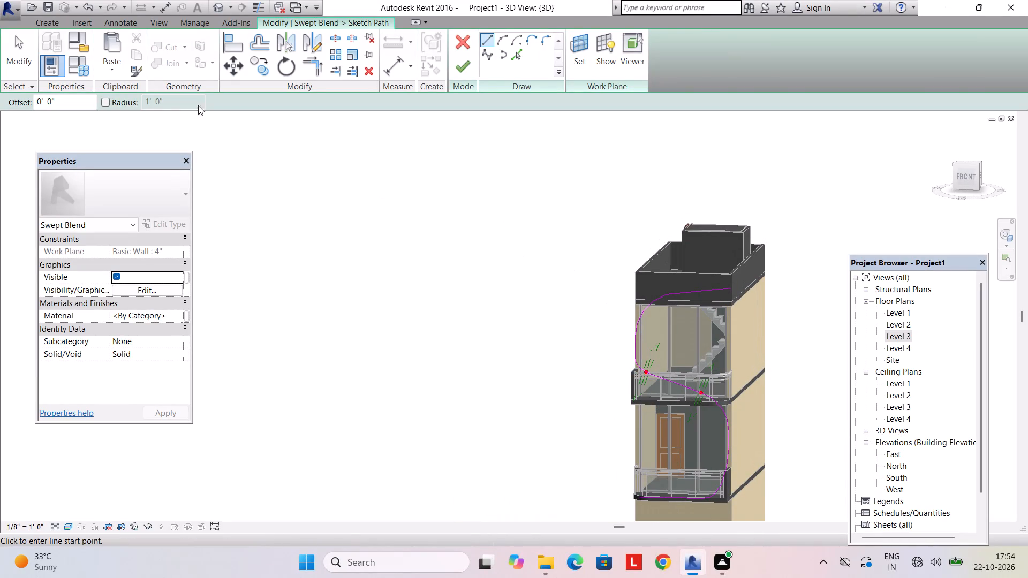
pyautogui.click(466, 50)
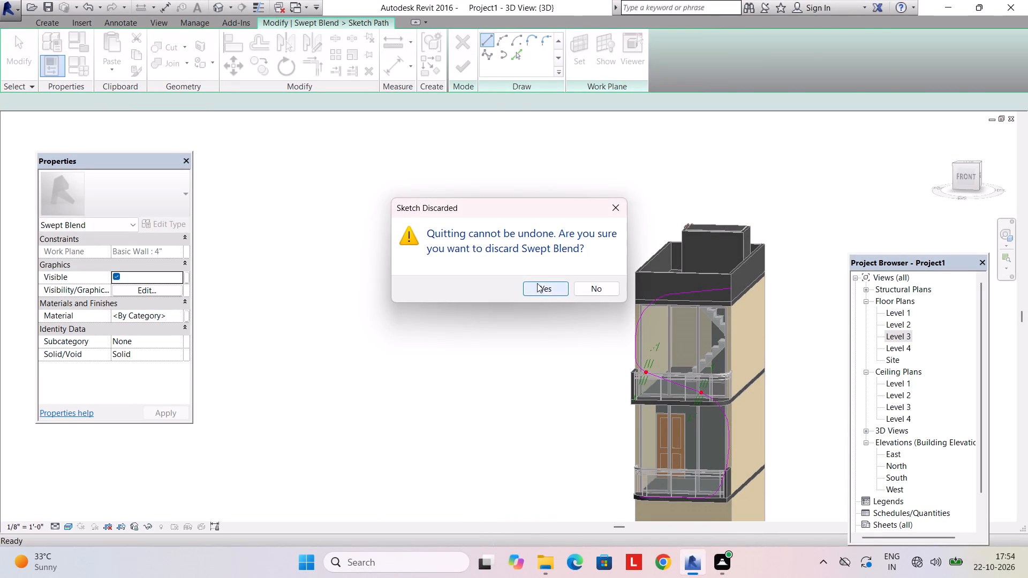
pyautogui.click(537, 283)
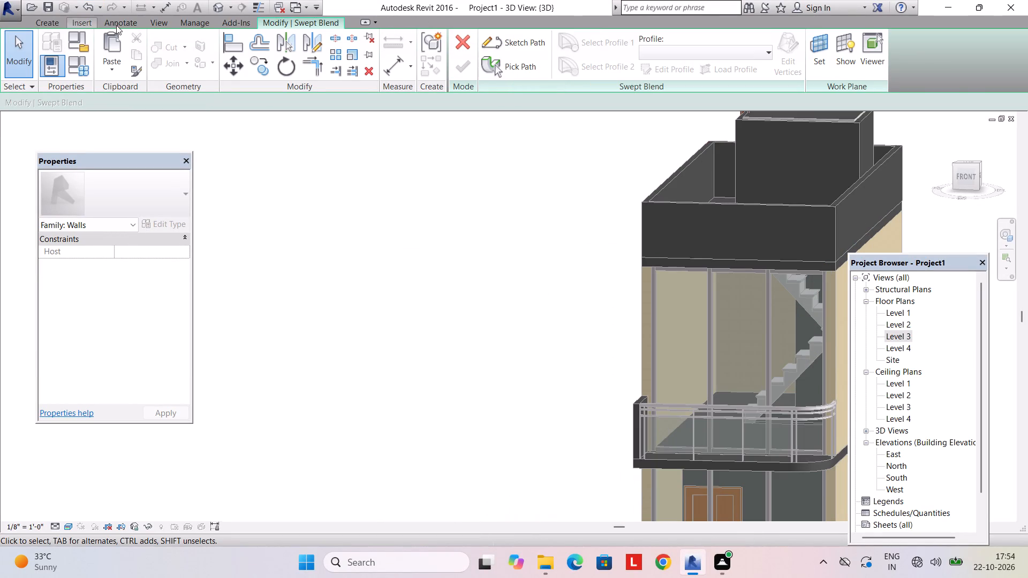
pyautogui.click(455, 41)
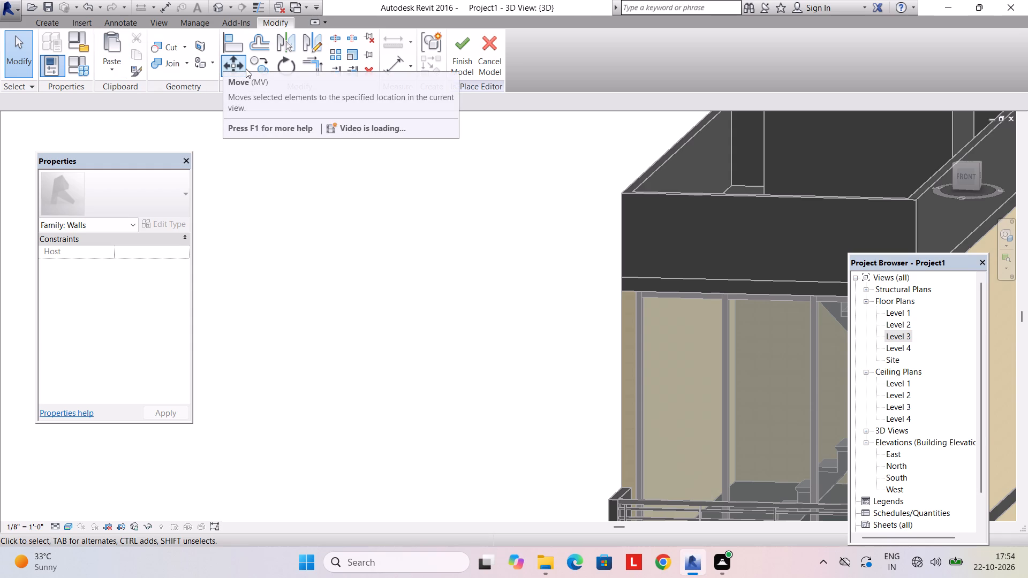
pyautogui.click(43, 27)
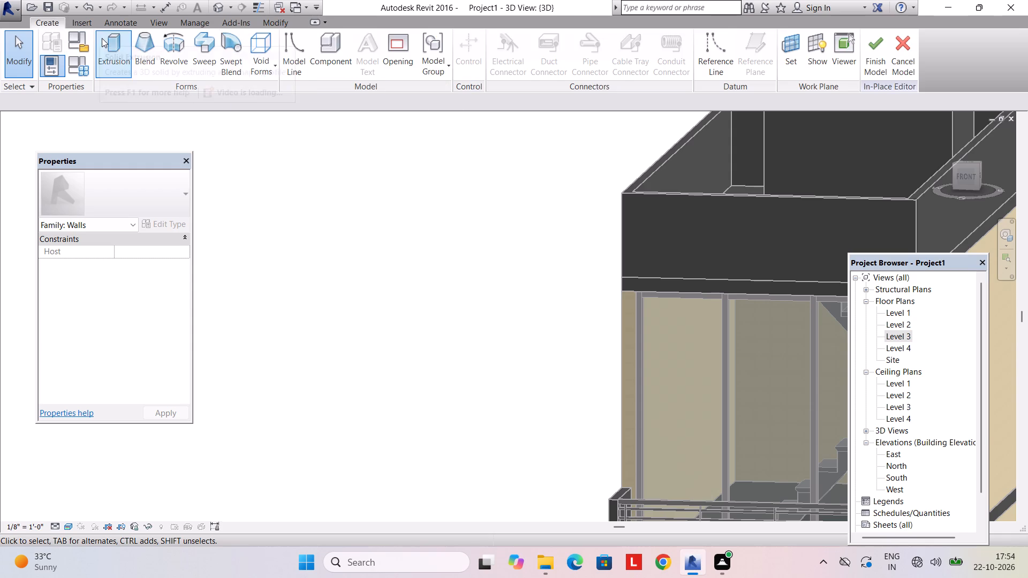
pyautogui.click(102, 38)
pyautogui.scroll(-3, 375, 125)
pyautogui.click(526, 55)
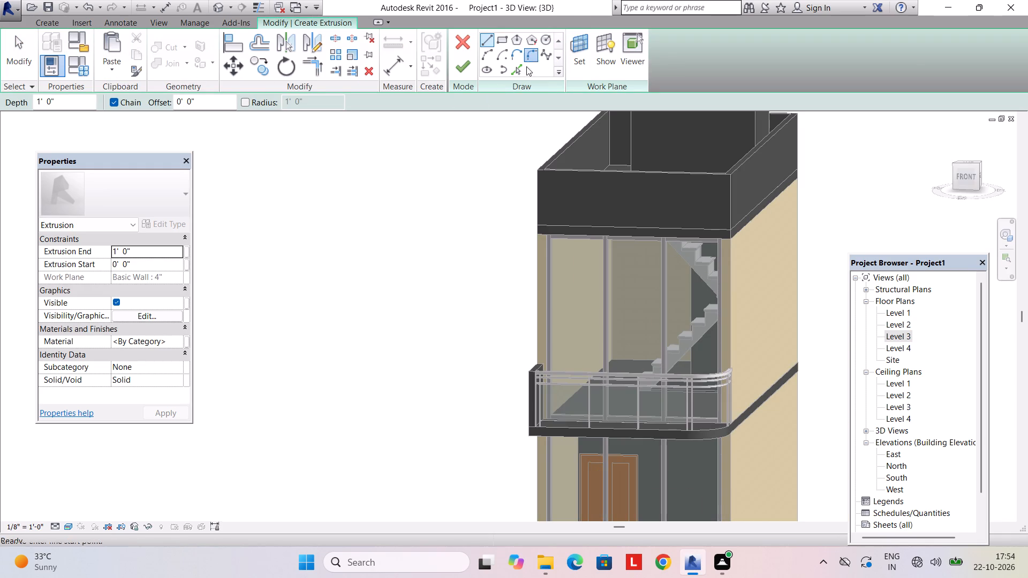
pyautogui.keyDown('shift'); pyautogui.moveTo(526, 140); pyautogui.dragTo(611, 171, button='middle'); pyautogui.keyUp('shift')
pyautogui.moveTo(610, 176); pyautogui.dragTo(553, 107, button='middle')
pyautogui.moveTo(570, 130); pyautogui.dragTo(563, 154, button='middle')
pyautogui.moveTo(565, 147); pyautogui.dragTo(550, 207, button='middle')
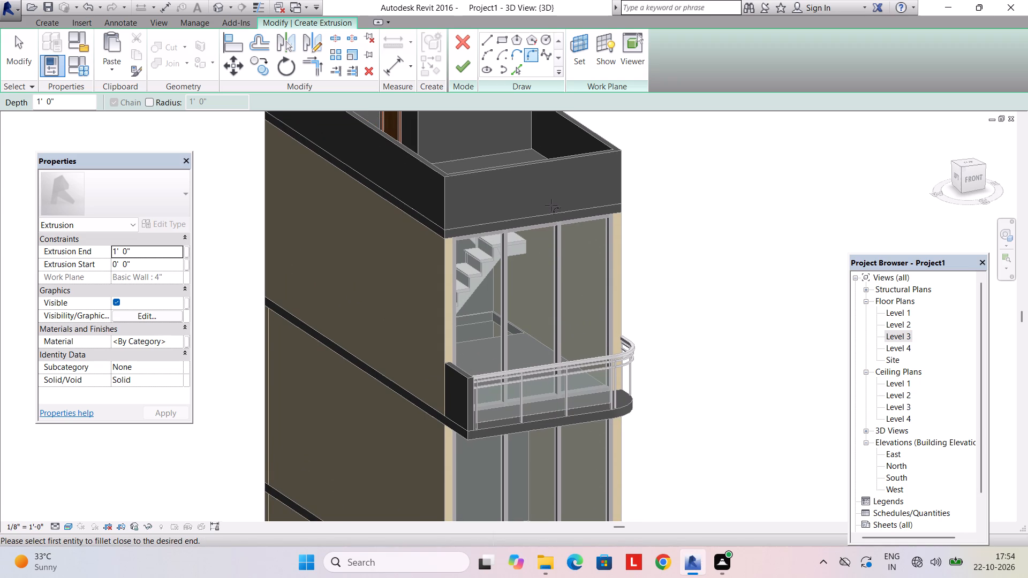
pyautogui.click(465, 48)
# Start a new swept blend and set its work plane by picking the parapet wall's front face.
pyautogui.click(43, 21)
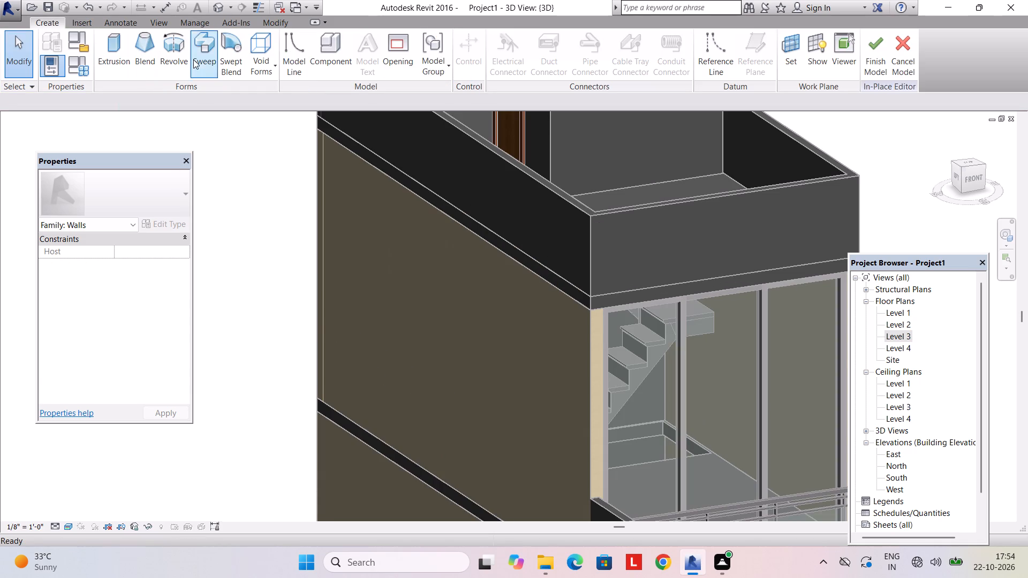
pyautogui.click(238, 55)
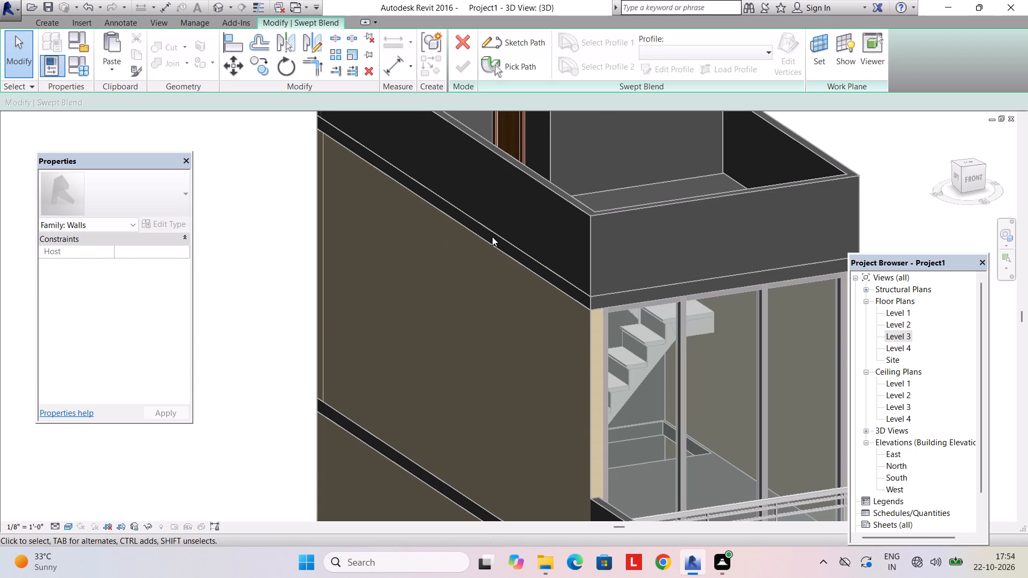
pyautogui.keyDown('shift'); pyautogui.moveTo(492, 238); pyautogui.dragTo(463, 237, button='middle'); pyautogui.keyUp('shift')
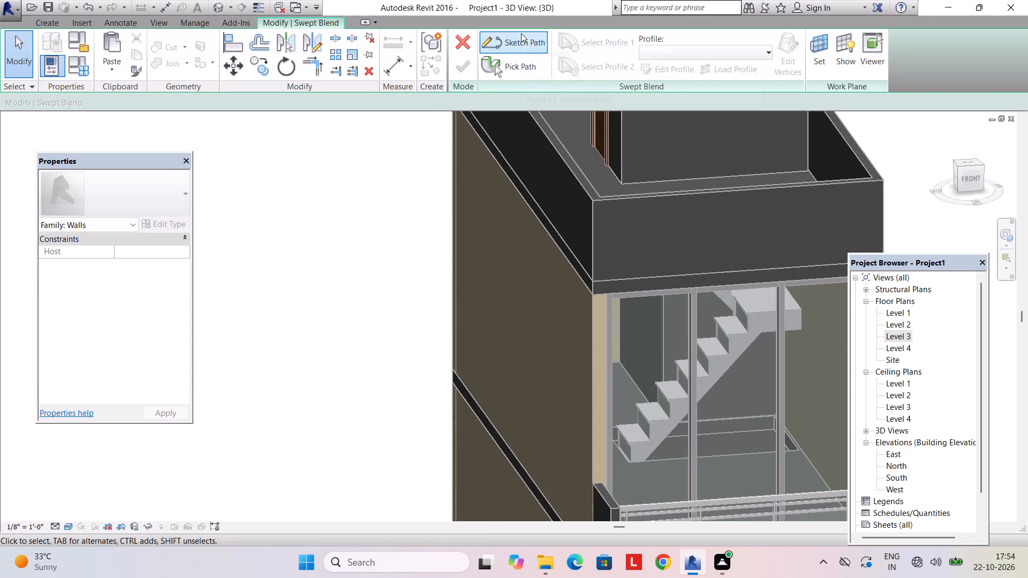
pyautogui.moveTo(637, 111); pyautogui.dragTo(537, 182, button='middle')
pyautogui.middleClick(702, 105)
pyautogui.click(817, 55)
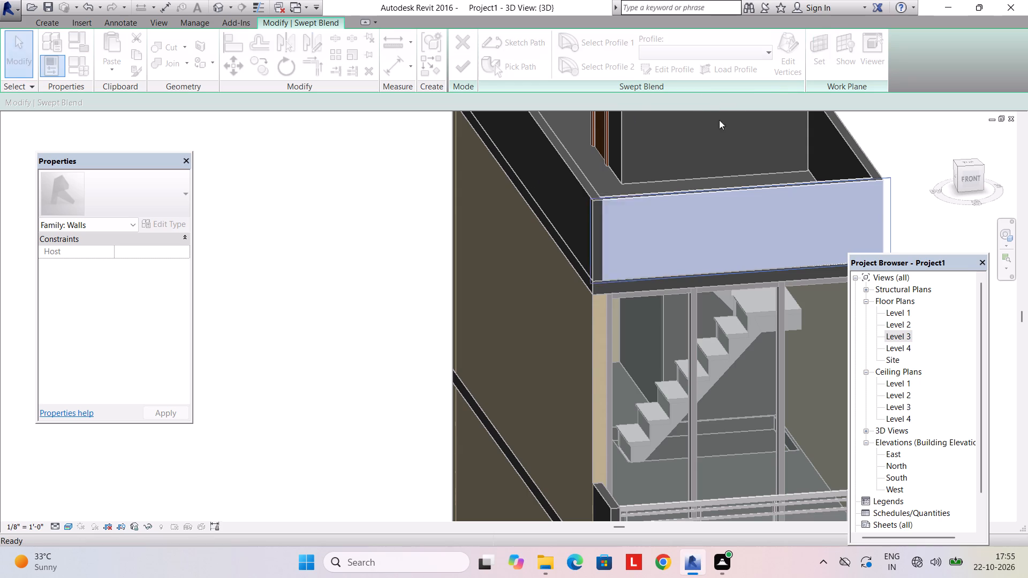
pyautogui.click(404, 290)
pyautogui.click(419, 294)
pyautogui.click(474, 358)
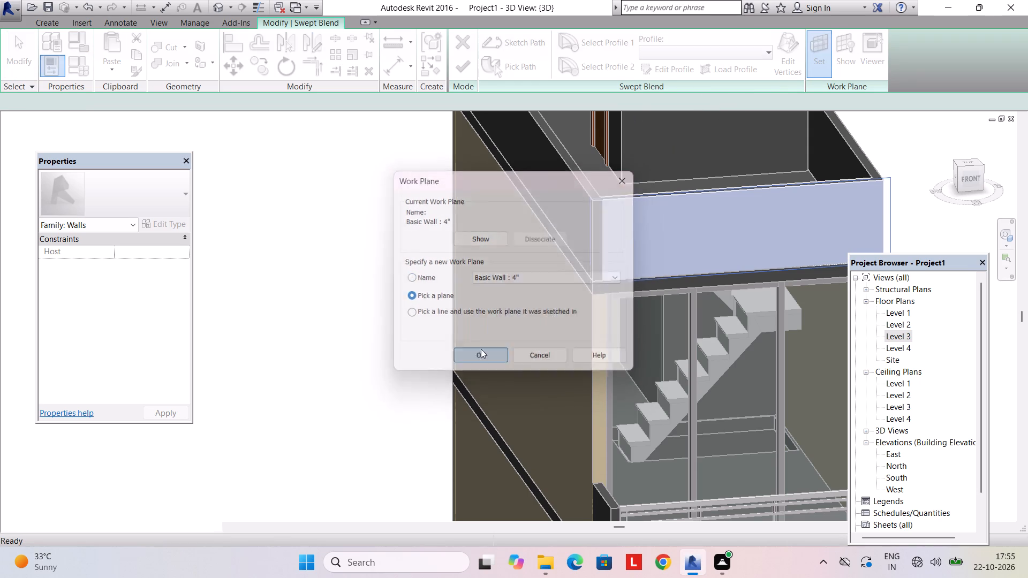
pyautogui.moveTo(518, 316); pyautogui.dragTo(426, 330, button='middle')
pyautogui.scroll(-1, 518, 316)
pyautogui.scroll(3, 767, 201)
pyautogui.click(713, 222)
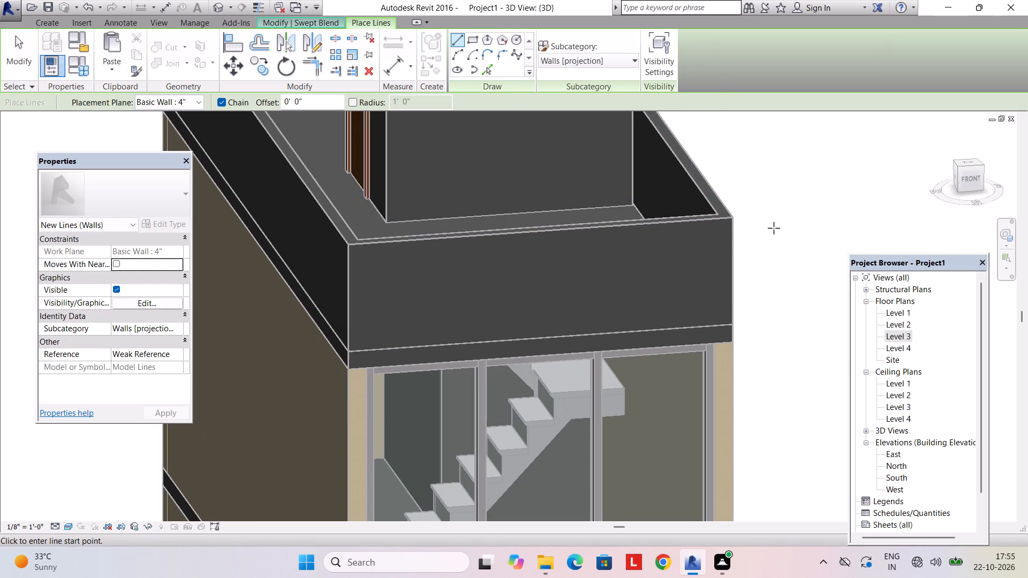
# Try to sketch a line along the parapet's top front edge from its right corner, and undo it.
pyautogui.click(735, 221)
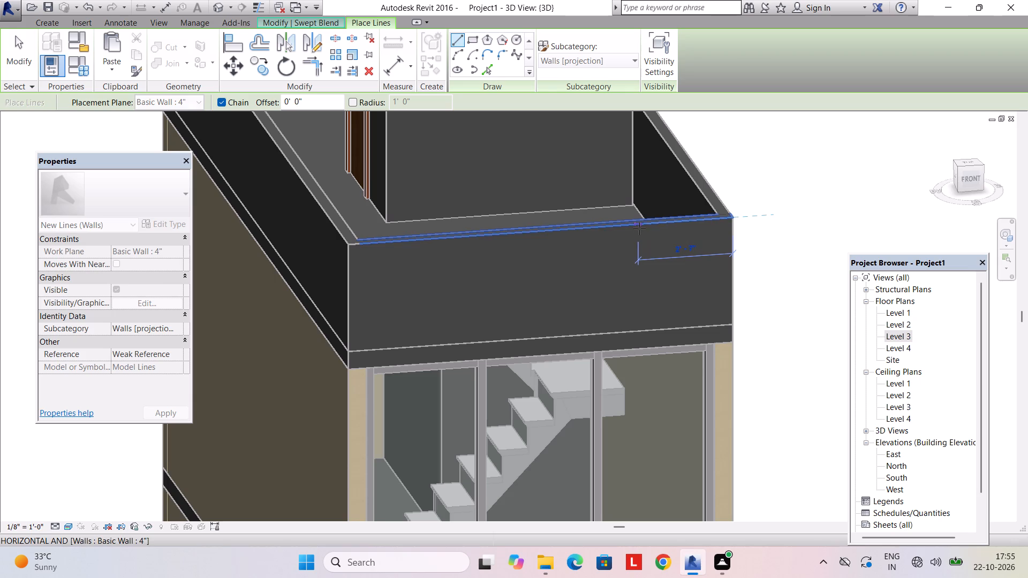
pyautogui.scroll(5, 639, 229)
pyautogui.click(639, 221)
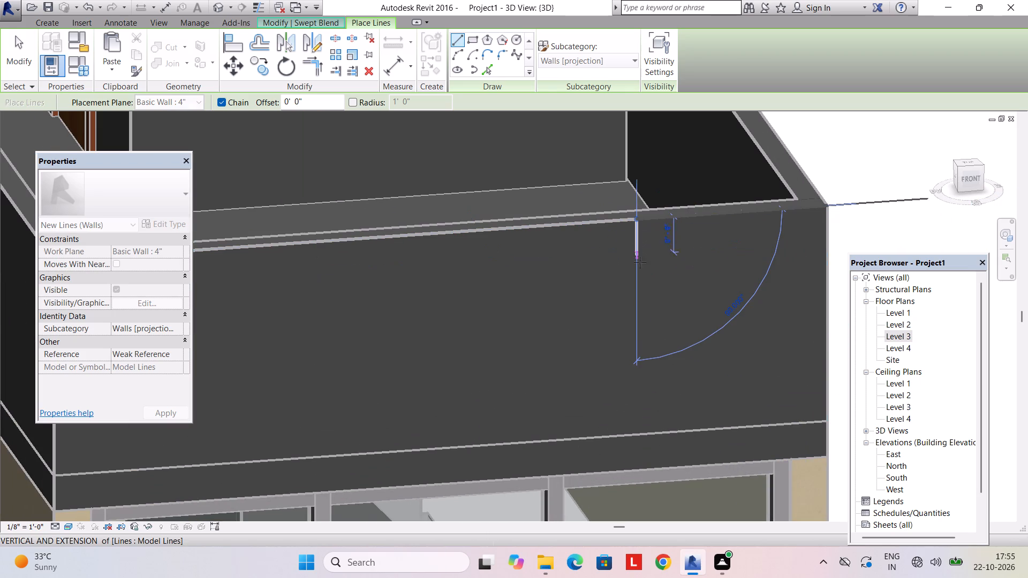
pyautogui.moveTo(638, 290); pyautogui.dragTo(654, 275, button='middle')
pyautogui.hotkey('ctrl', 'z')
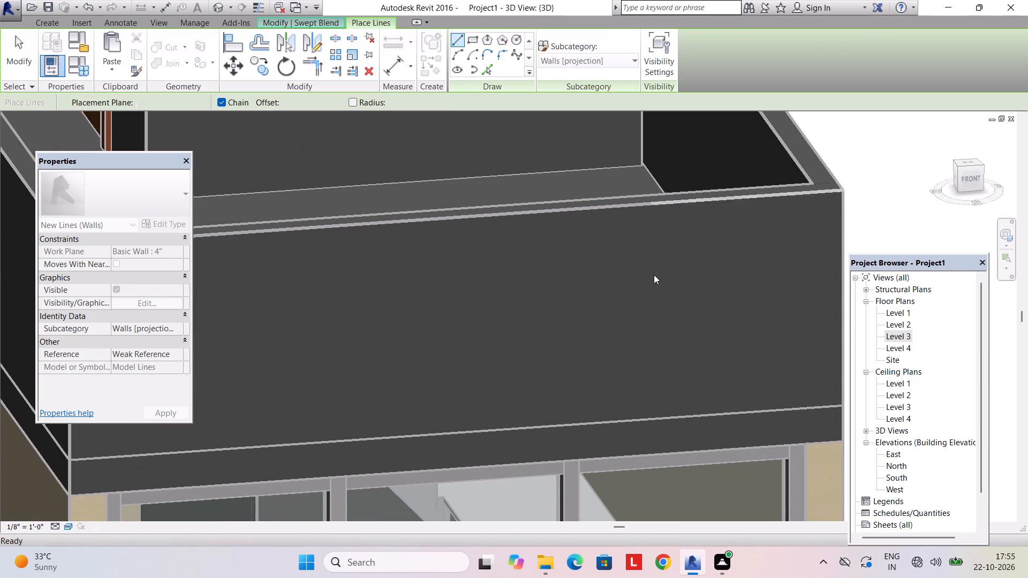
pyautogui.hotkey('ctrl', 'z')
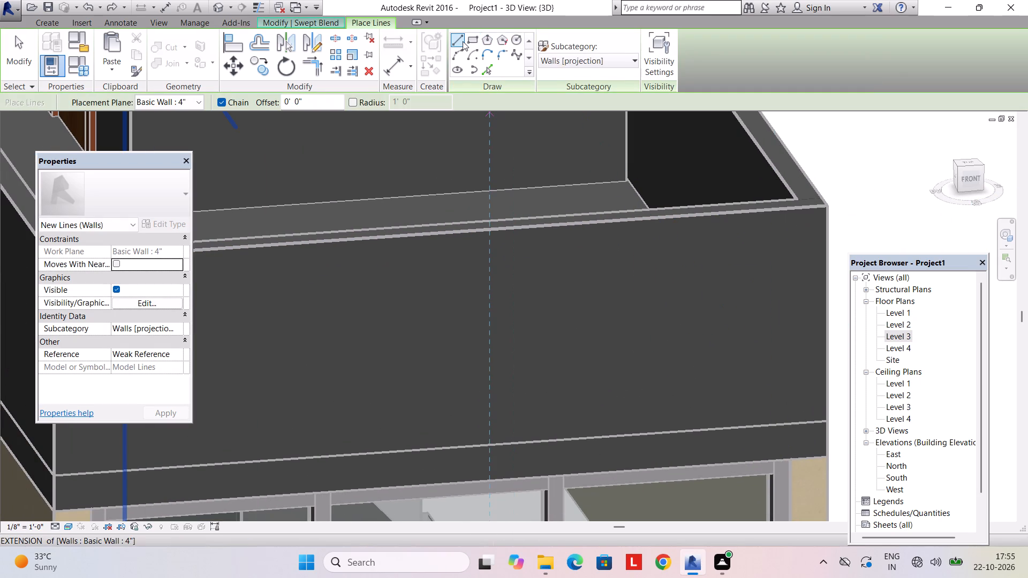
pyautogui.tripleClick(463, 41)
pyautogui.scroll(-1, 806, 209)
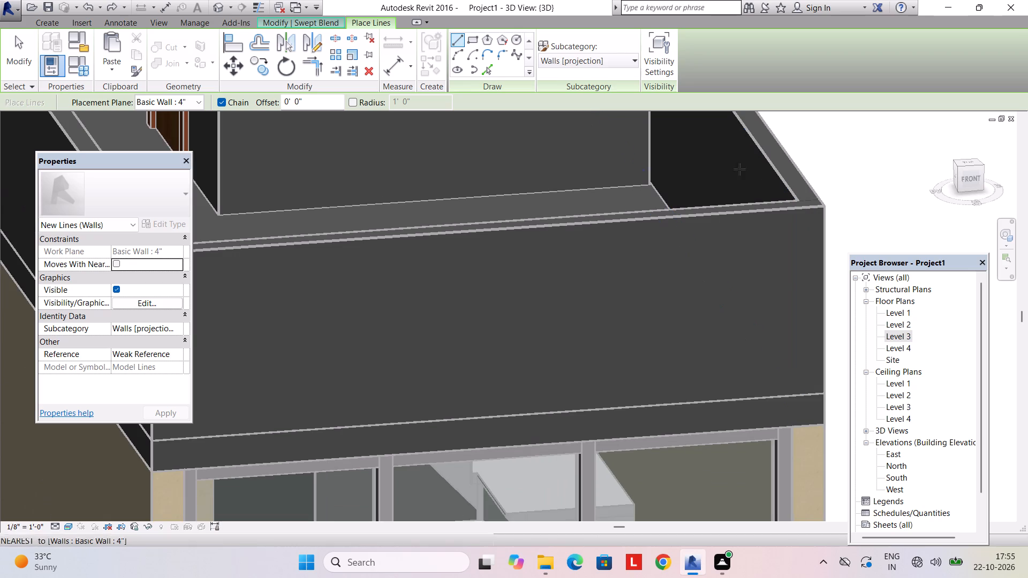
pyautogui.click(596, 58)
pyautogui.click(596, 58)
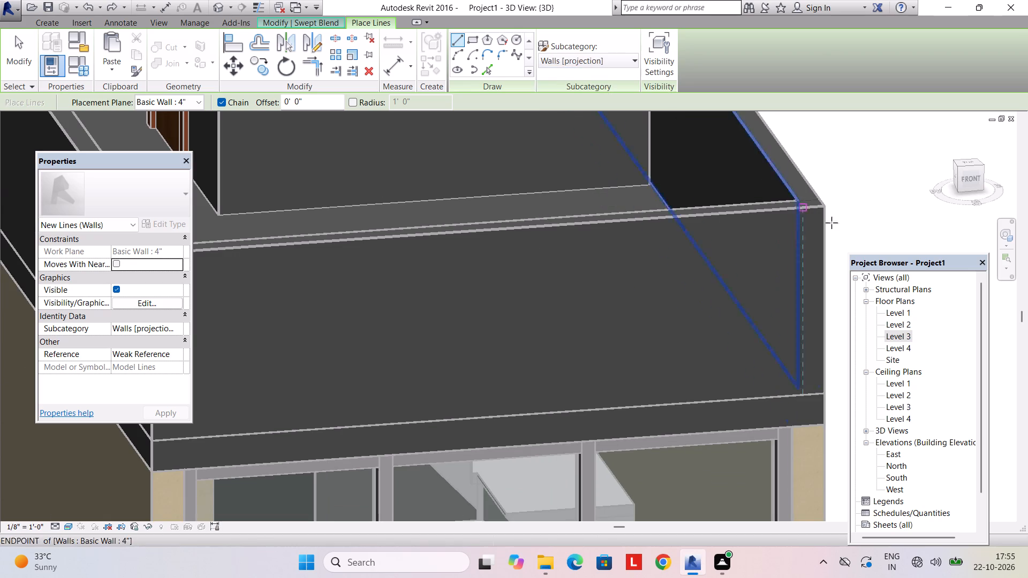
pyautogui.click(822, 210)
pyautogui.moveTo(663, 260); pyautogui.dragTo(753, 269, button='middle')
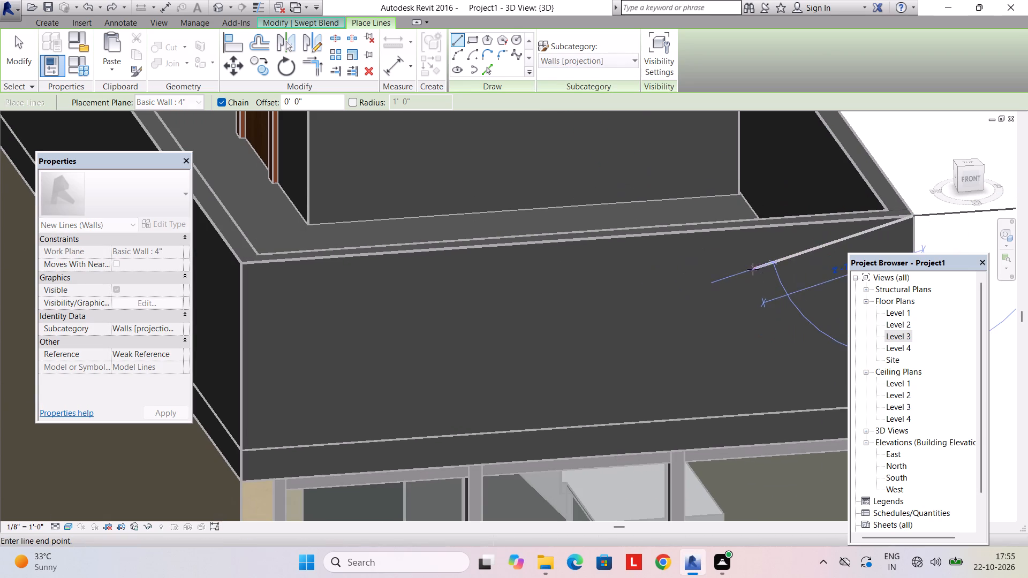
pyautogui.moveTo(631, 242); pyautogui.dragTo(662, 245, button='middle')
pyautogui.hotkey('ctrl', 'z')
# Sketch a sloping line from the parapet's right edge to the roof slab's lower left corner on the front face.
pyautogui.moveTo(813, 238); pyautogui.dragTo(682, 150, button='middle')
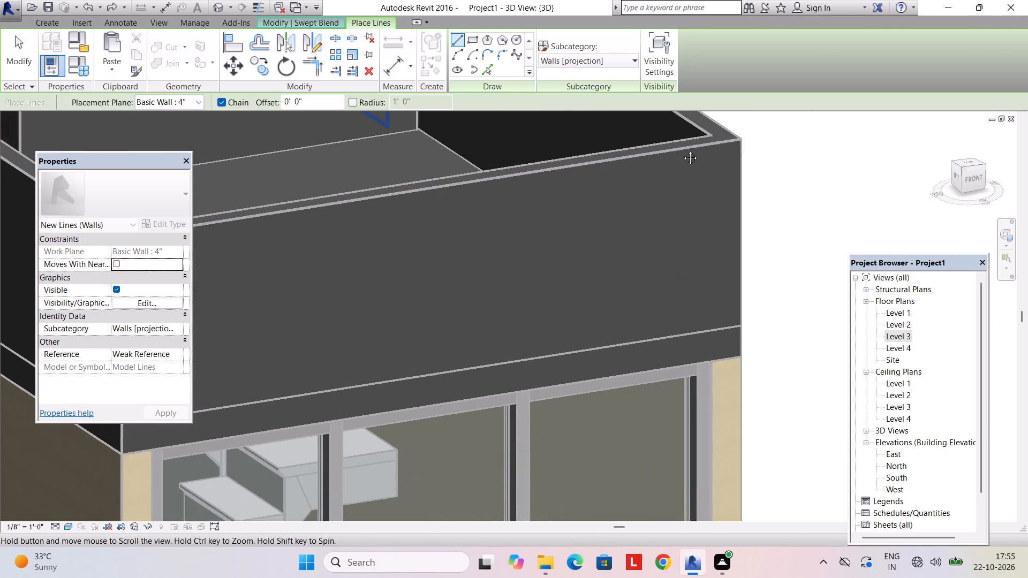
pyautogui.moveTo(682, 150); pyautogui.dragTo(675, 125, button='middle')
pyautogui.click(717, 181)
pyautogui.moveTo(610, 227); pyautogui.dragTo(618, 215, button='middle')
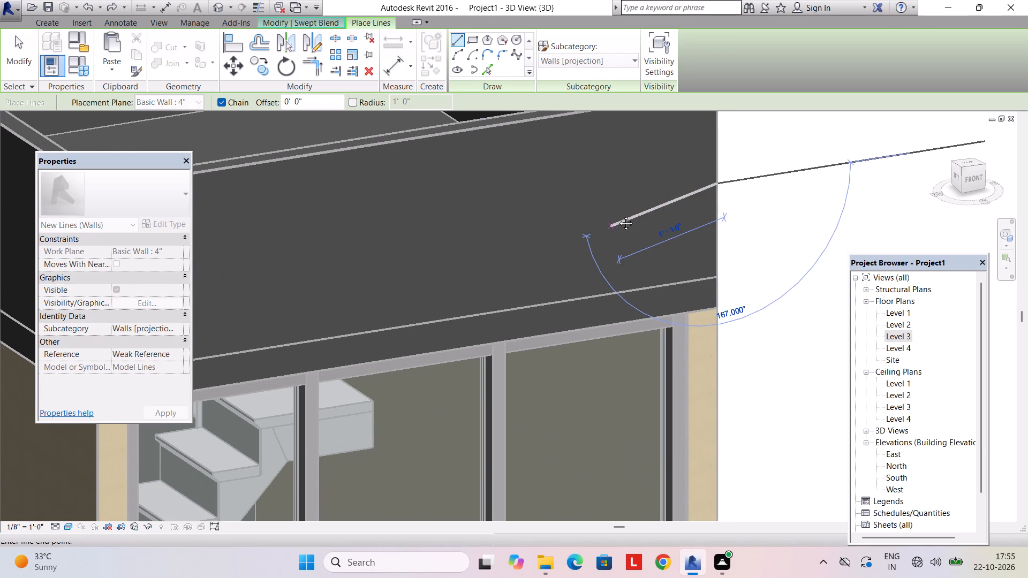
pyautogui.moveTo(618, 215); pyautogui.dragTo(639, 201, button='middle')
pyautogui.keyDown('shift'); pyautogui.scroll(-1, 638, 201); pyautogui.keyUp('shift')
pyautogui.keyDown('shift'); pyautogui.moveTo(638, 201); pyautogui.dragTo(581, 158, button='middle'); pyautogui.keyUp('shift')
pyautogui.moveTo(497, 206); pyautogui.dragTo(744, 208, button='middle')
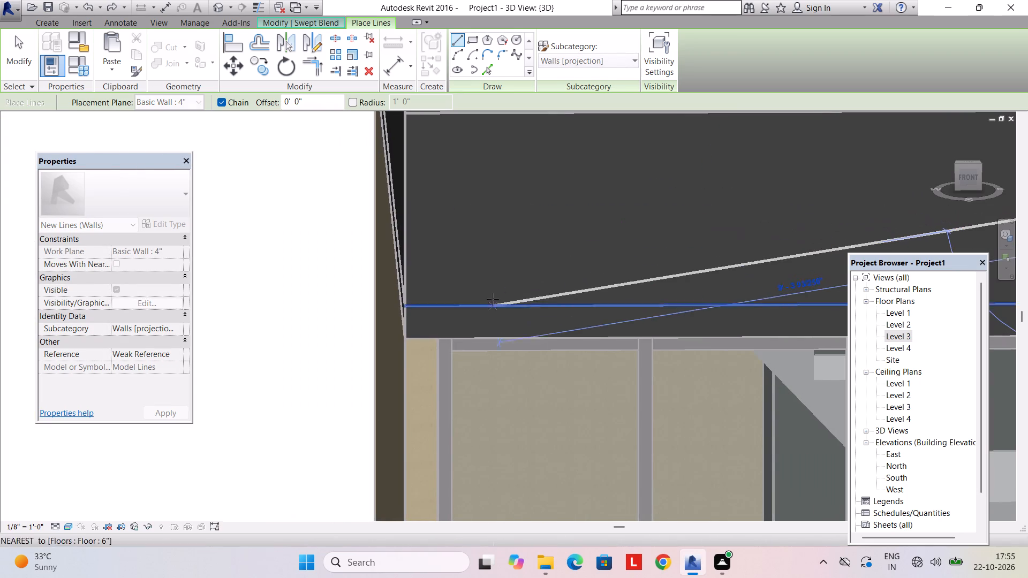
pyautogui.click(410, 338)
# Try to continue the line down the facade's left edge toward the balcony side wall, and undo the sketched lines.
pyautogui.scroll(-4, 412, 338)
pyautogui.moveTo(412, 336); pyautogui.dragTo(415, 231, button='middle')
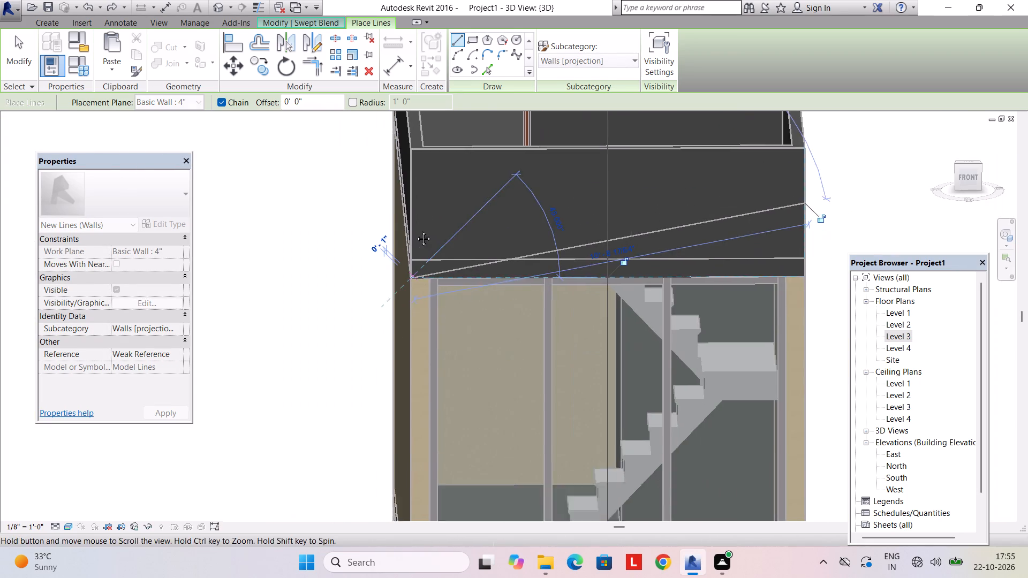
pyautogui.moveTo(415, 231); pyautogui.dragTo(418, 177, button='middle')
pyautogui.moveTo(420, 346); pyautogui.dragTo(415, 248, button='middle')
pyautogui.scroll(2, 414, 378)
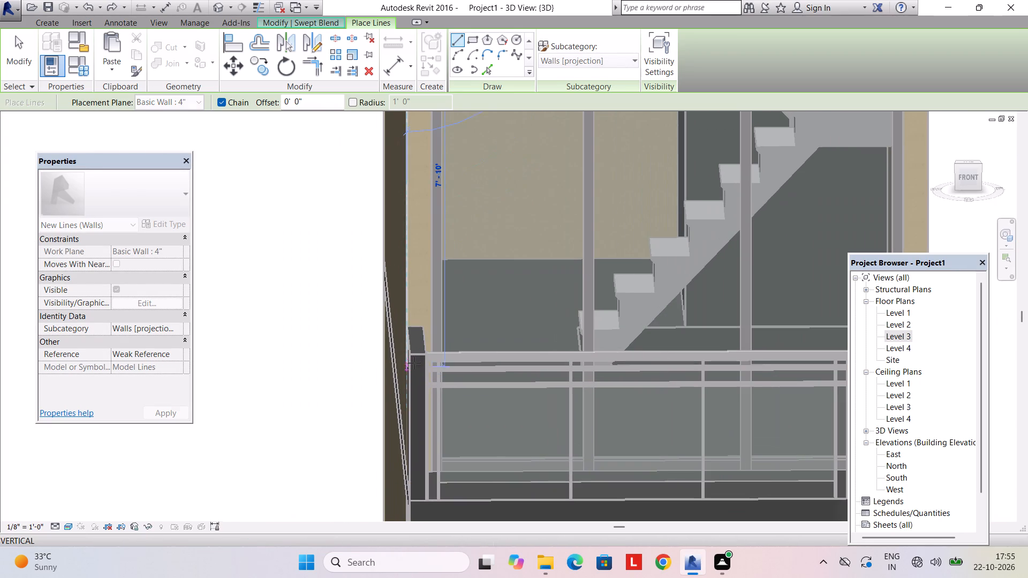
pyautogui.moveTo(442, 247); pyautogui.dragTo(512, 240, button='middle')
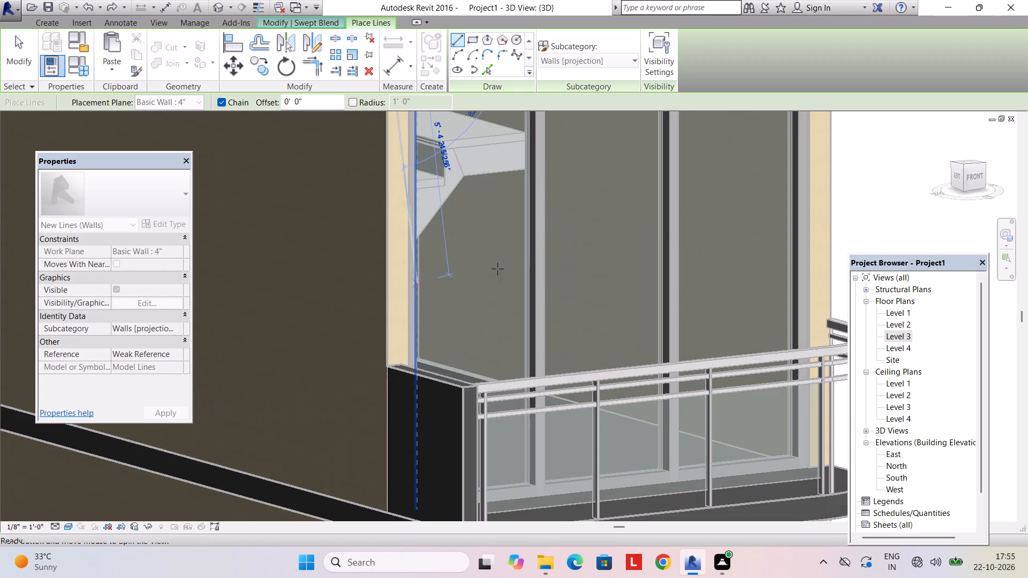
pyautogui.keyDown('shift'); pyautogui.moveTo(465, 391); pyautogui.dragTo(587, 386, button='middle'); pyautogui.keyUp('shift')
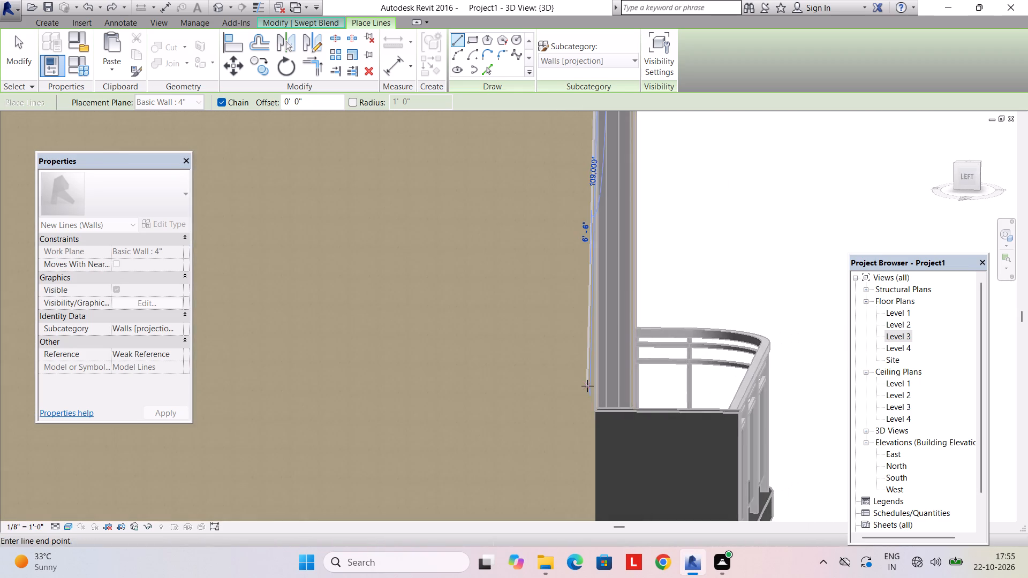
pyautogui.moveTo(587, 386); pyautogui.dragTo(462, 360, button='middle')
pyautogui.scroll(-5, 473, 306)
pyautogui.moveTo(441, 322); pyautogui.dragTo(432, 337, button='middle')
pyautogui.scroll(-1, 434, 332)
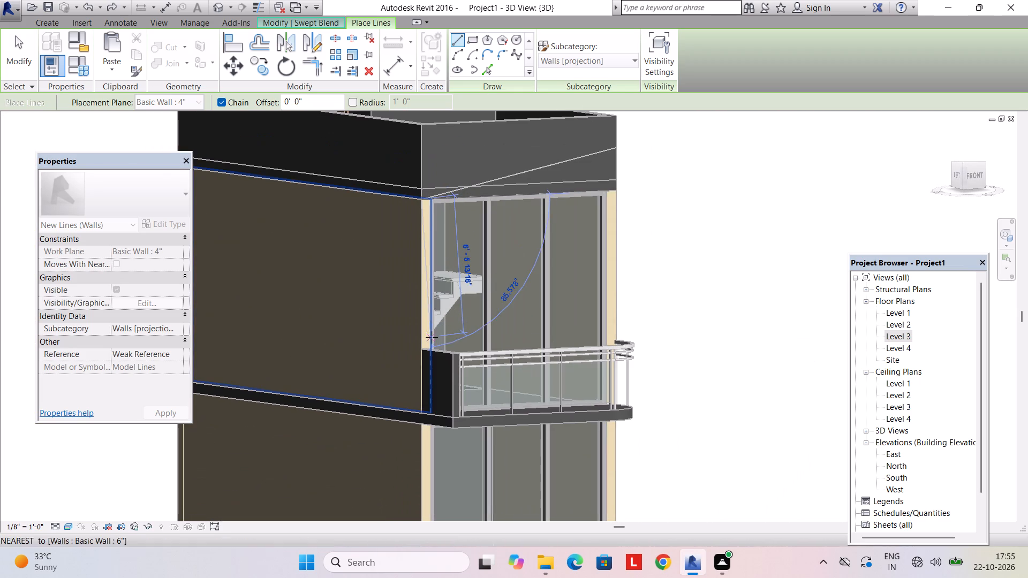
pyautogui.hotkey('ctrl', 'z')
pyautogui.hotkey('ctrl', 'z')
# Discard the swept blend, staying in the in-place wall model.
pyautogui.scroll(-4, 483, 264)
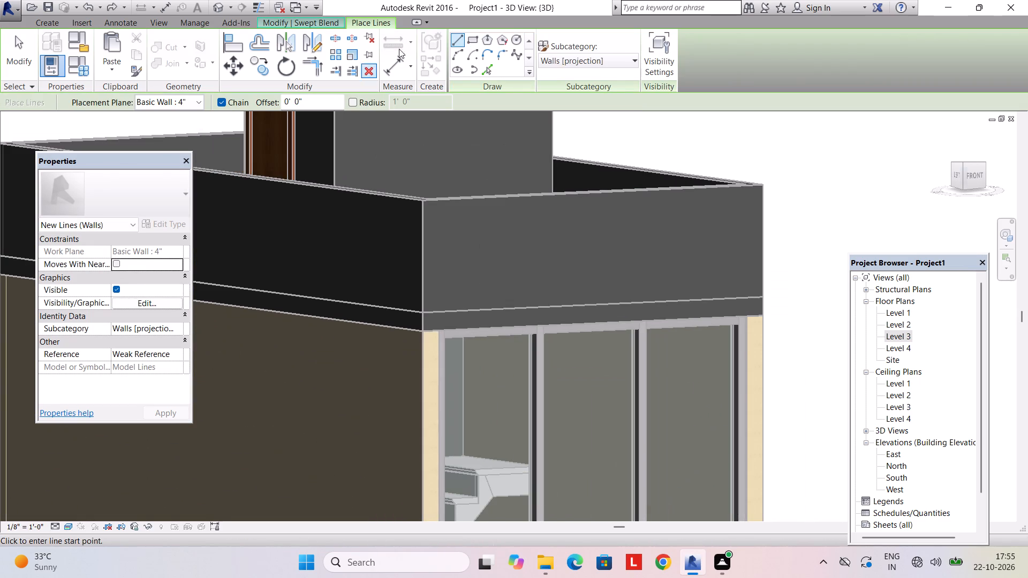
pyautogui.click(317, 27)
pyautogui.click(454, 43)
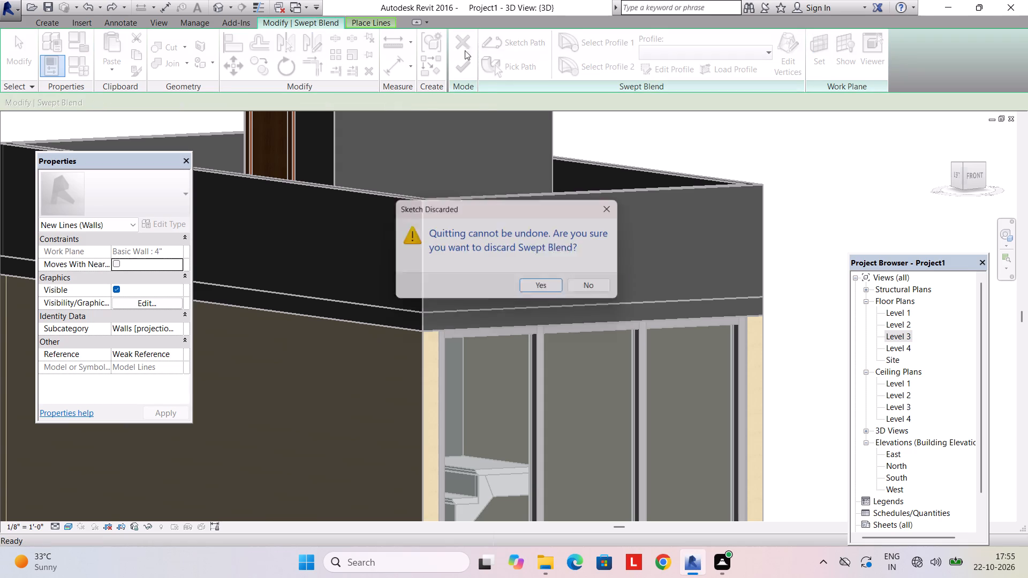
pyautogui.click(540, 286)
# Start a solid extrusion and set its work plane by picking the parapet wall's front face.
pyautogui.scroll(-2, 490, 254)
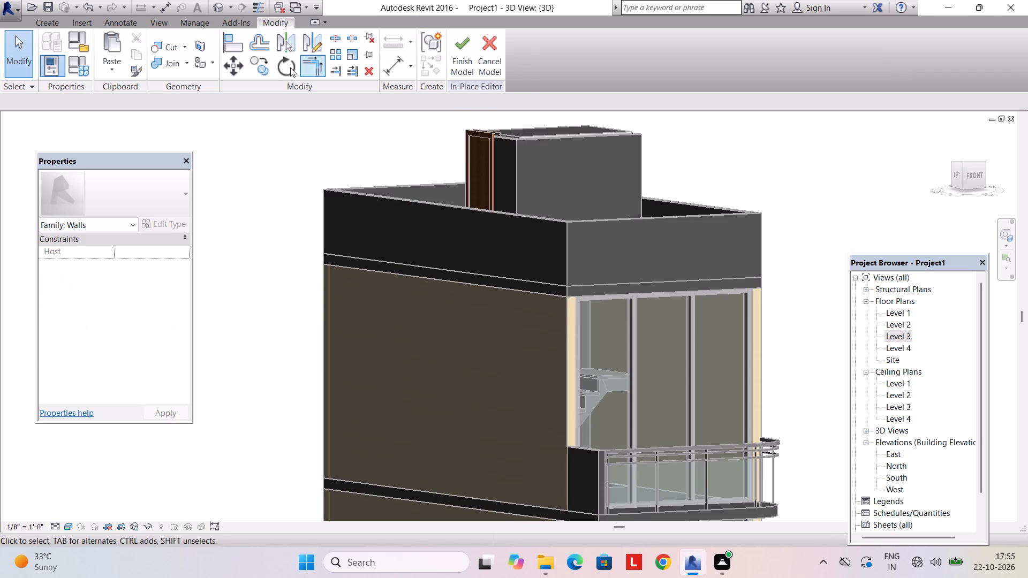
pyautogui.click(77, 19)
pyautogui.click(56, 20)
pyautogui.click(121, 41)
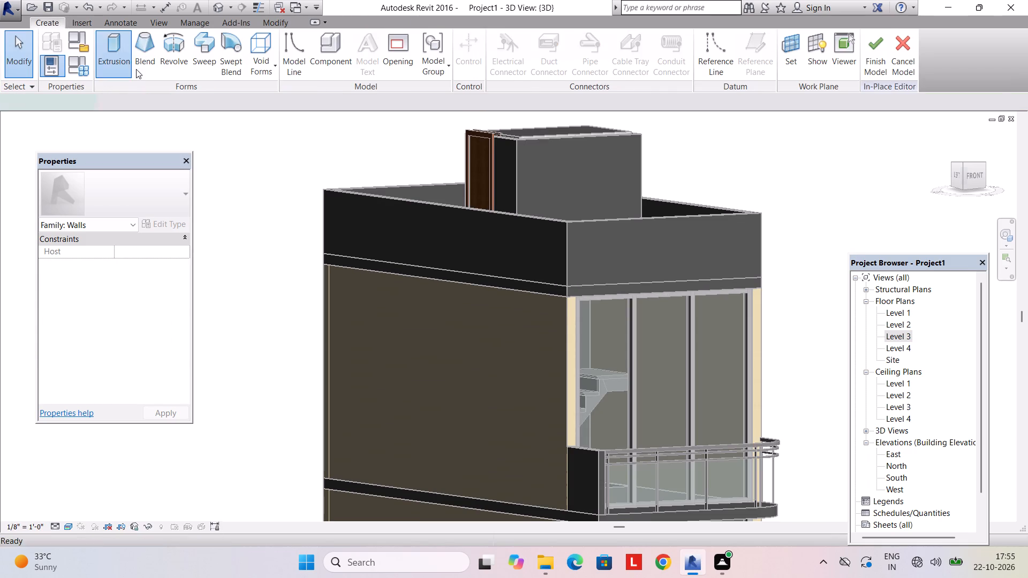
pyautogui.moveTo(663, 98); pyautogui.dragTo(596, 115, button='middle')
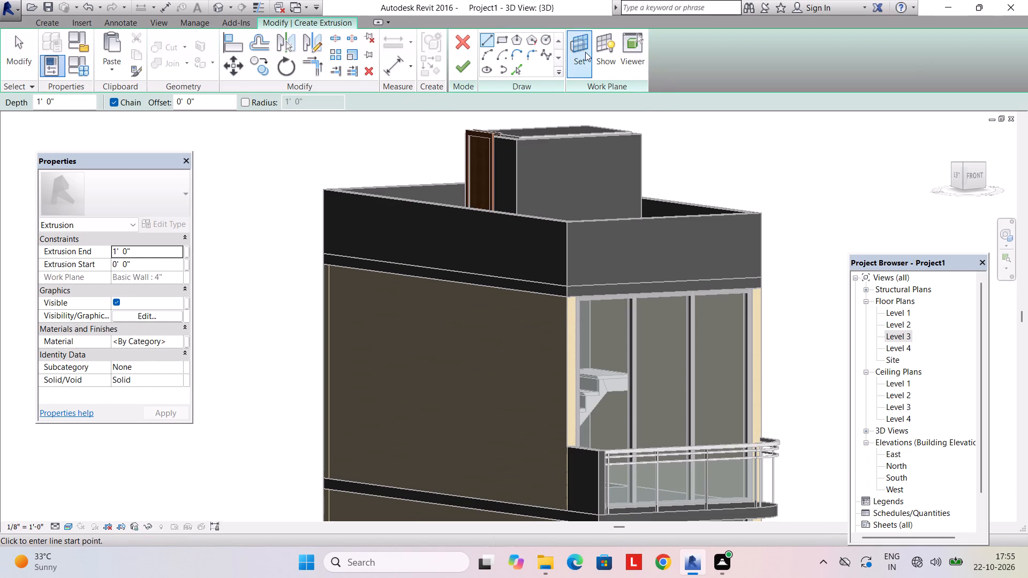
pyautogui.click(585, 45)
pyautogui.keyDown('shift'); pyautogui.moveTo(624, 159); pyautogui.dragTo(574, 169, button='middle'); pyautogui.keyUp('shift')
pyautogui.keyDown('shift'); pyautogui.scroll(-1, 620, 161); pyautogui.keyUp('shift')
pyautogui.click(455, 291)
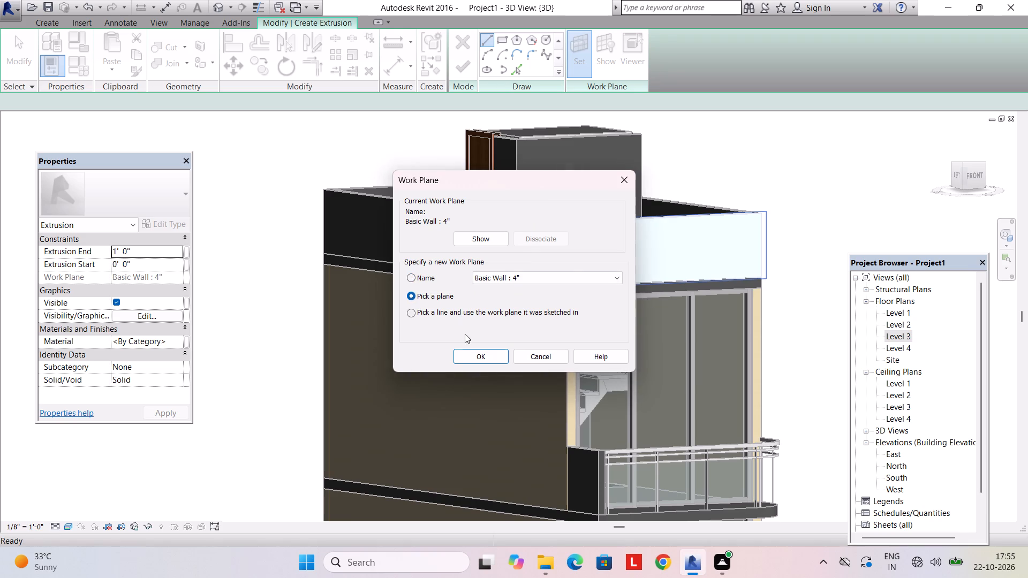
pyautogui.click(467, 351)
pyautogui.keyDown('shift'); pyautogui.moveTo(510, 333); pyautogui.dragTo(448, 335, button='middle'); pyautogui.keyUp('shift')
pyautogui.click(784, 214)
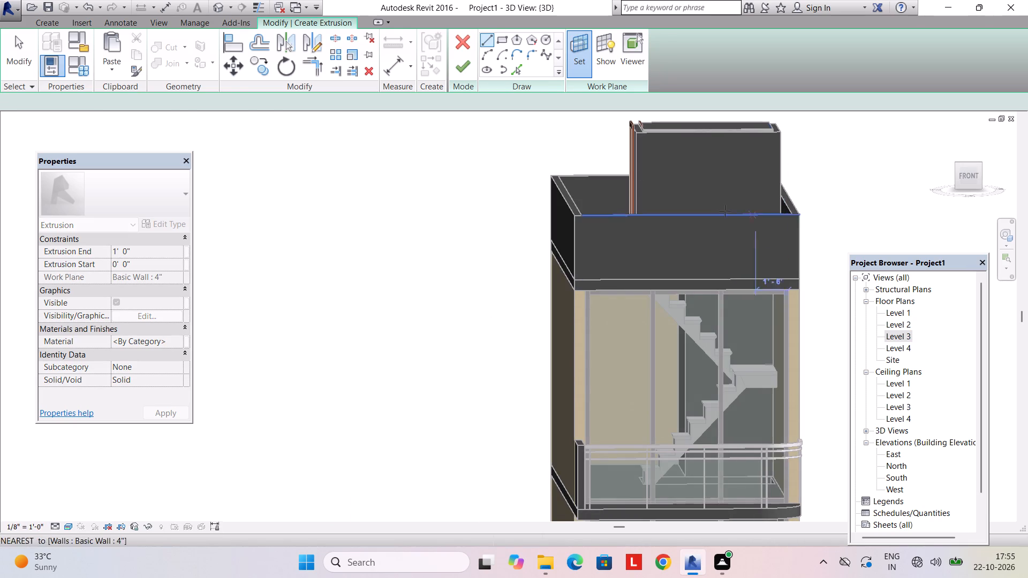
# Sketch a sloping line from the midpoint of the parapet's right edge to the roof slab's lower left corner.
pyautogui.click(489, 39)
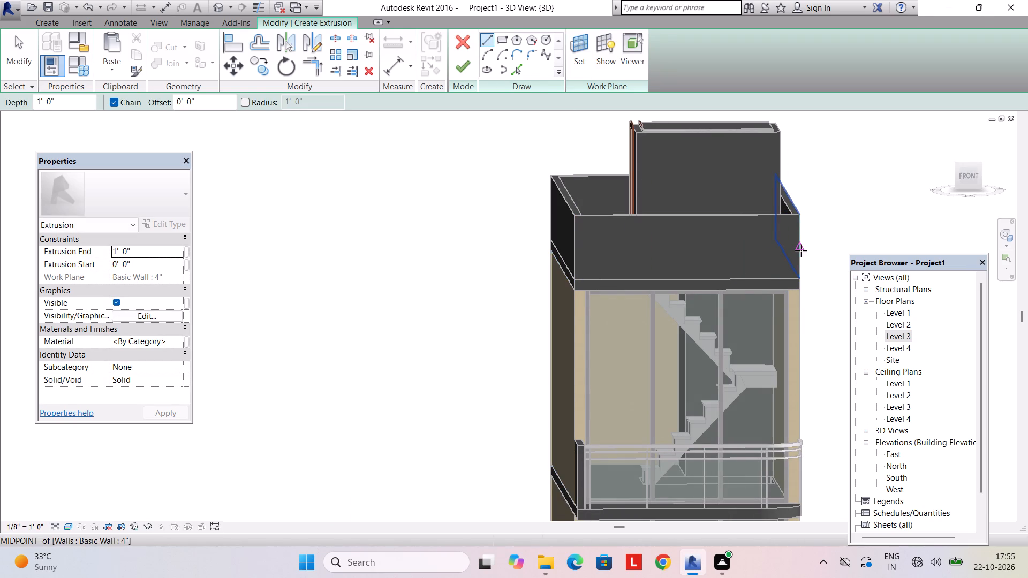
pyautogui.click(802, 247)
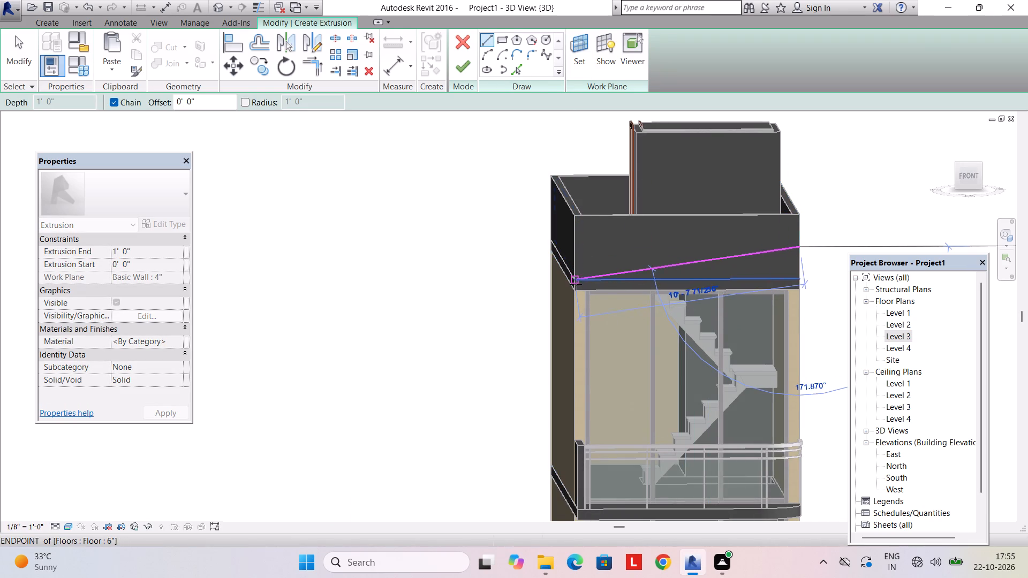
pyautogui.click(575, 292)
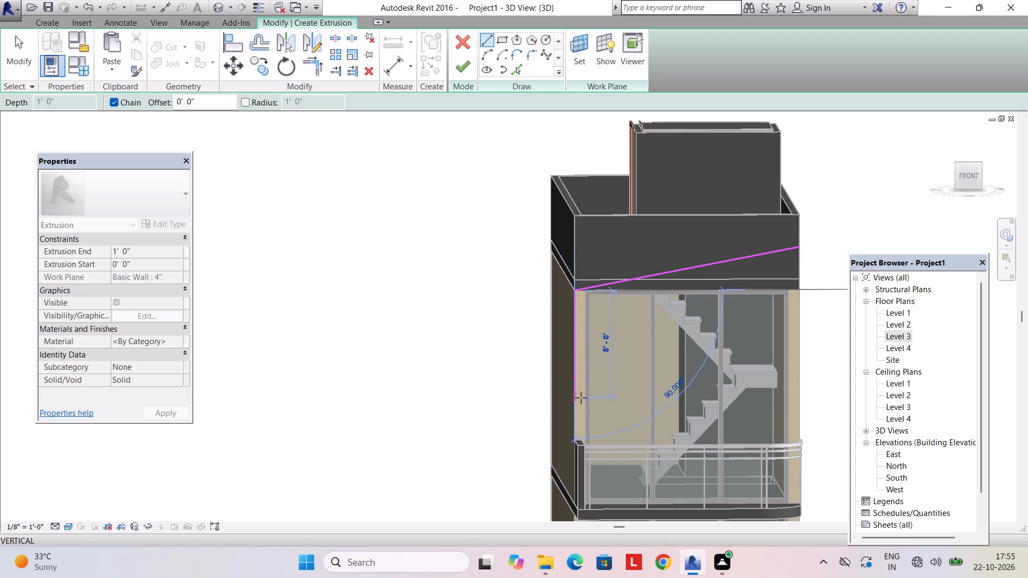
# Set the extrusion's work plane by picking the front face of the balcony's left side wall.
pyautogui.click(592, 52)
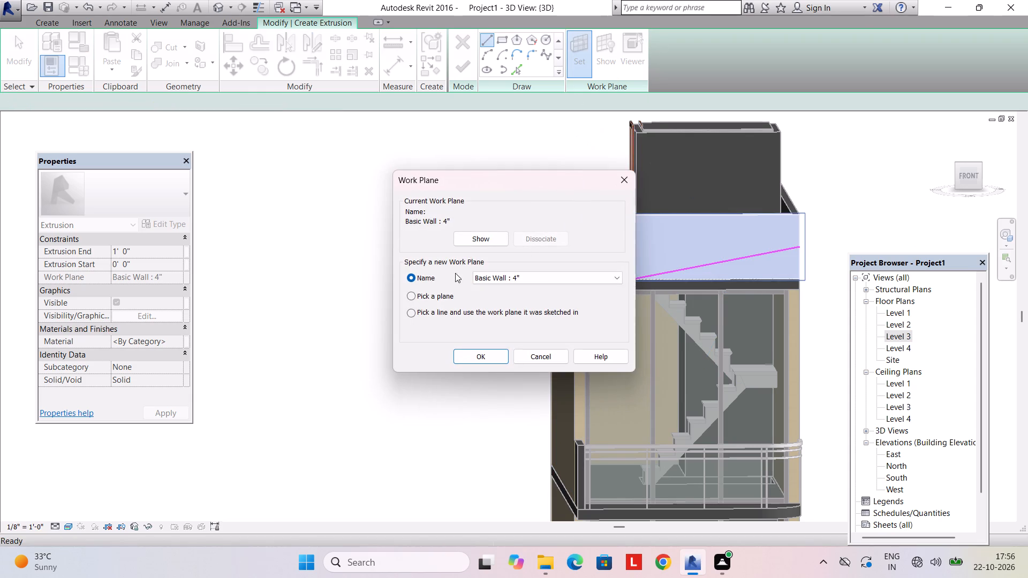
pyautogui.click(435, 294)
pyautogui.click(468, 354)
pyautogui.moveTo(521, 311); pyautogui.dragTo(512, 203, button='middle')
pyautogui.scroll(2, 601, 359)
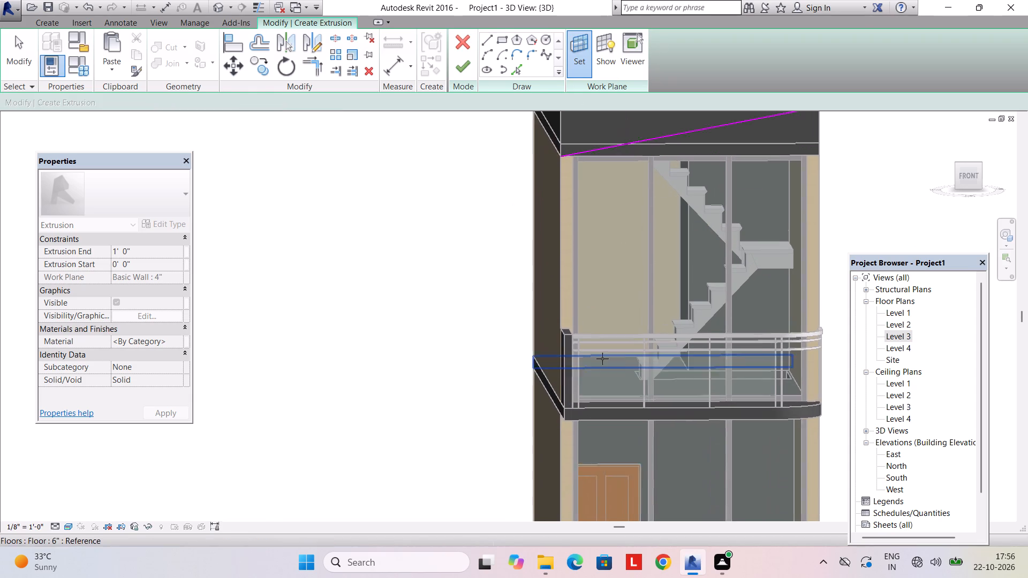
pyautogui.click(566, 340)
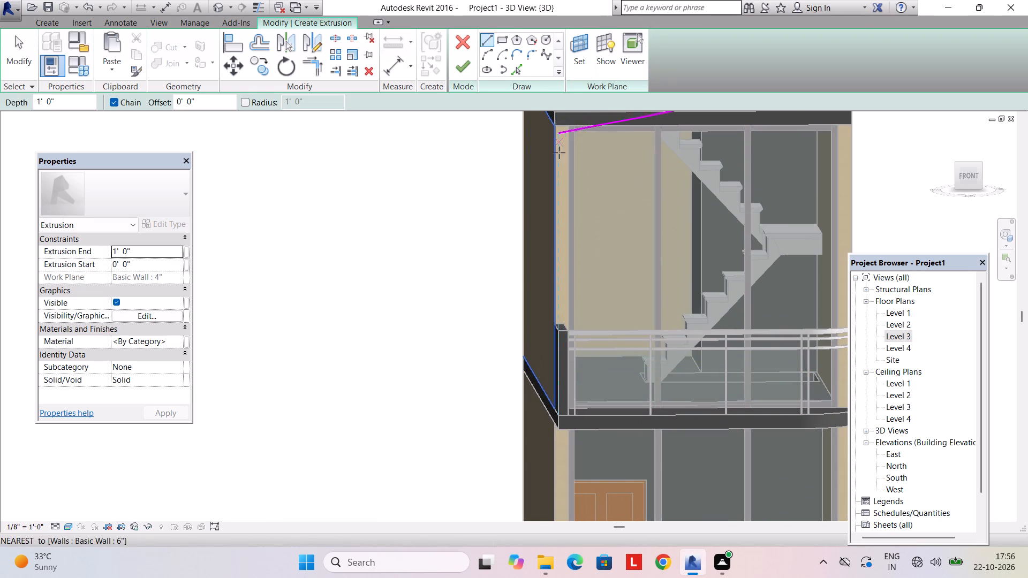
# Sketch chained lines from the roof slab's lower left corner down to the balcony's left wall top, then diagonally to the balcony slab's lower right corner.
pyautogui.click(561, 135)
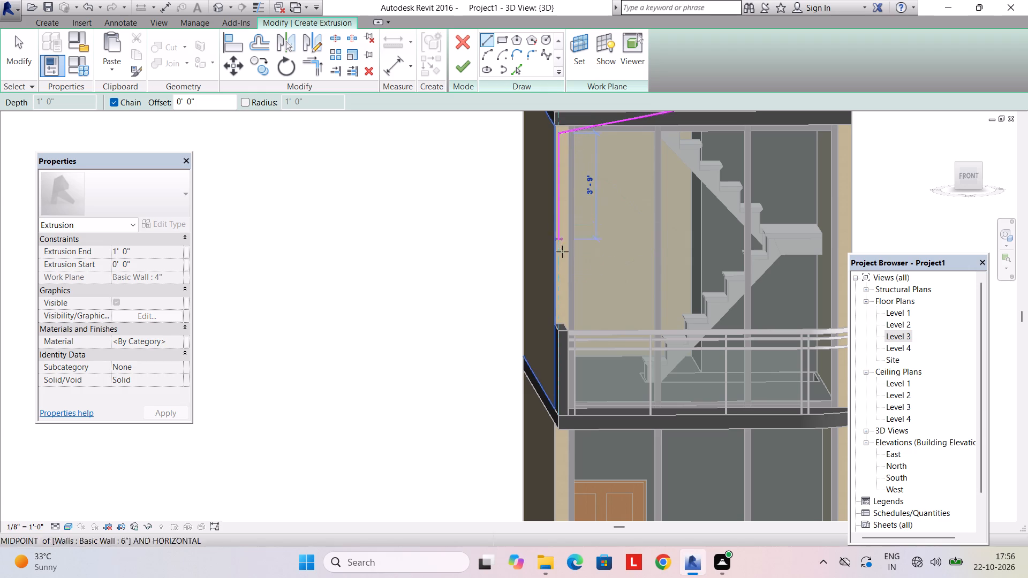
pyautogui.scroll(6, 566, 331)
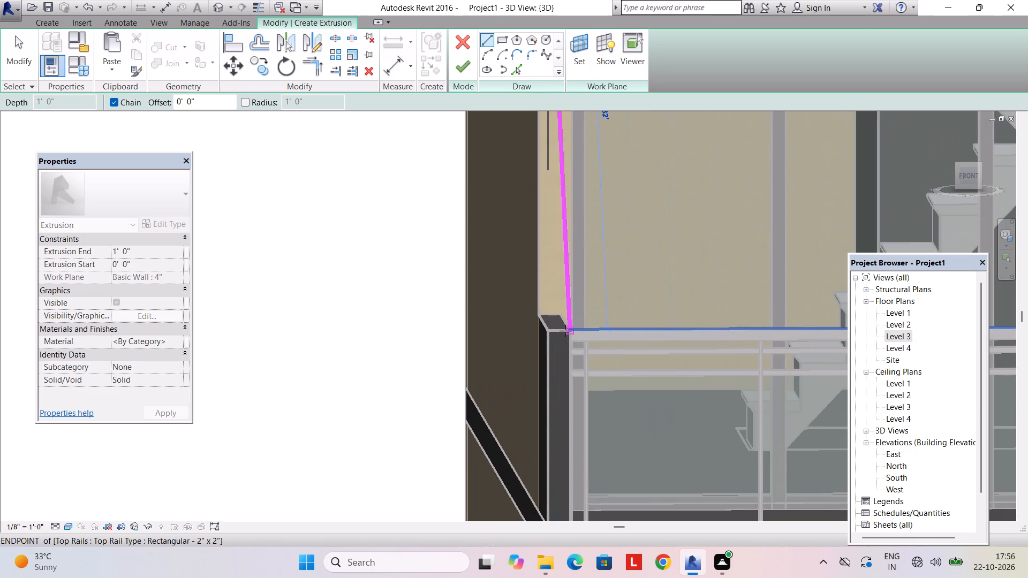
pyautogui.click(556, 332)
pyautogui.scroll(-5, 561, 332)
pyautogui.moveTo(565, 329); pyautogui.dragTo(514, 274, button='middle')
pyautogui.moveTo(678, 346); pyautogui.dragTo(522, 285, button='middle')
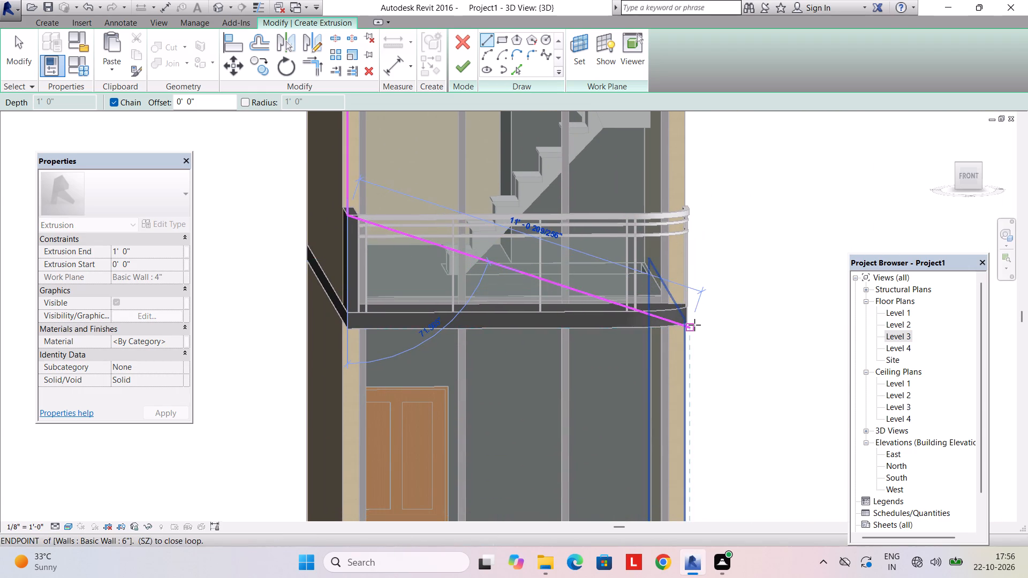
pyautogui.keyDown('shift'); pyautogui.moveTo(657, 322); pyautogui.dragTo(597, 327, button='middle'); pyautogui.keyUp('shift')
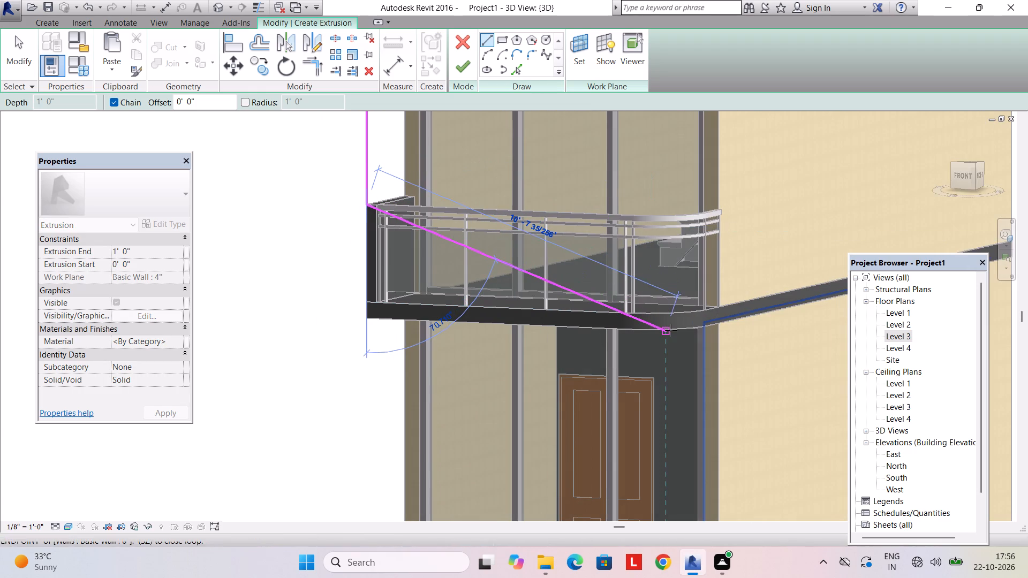
pyautogui.click(671, 329)
# Continue the chain with a 10'-6" vertical line to the lower balcony slab's bottom, then a horizontal line along its underside to the left end.
pyautogui.scroll(-3, 672, 329)
pyautogui.moveTo(672, 348); pyautogui.dragTo(751, 359, button='middle')
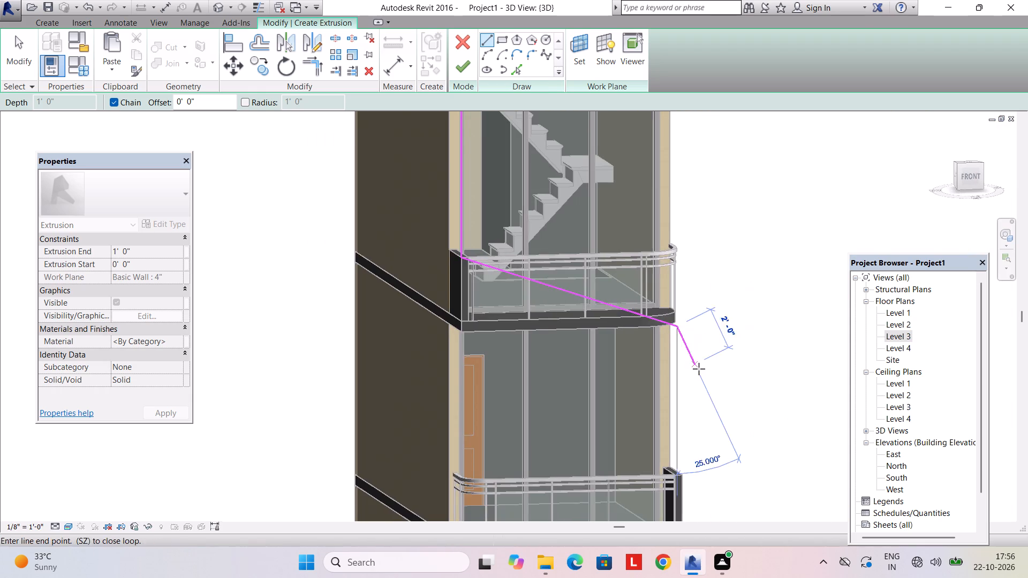
pyautogui.keyDown('shift'); pyautogui.moveTo(683, 372); pyautogui.dragTo(671, 374, button='middle'); pyautogui.keyUp('shift')
pyautogui.moveTo(616, 398); pyautogui.dragTo(662, 363, button='middle')
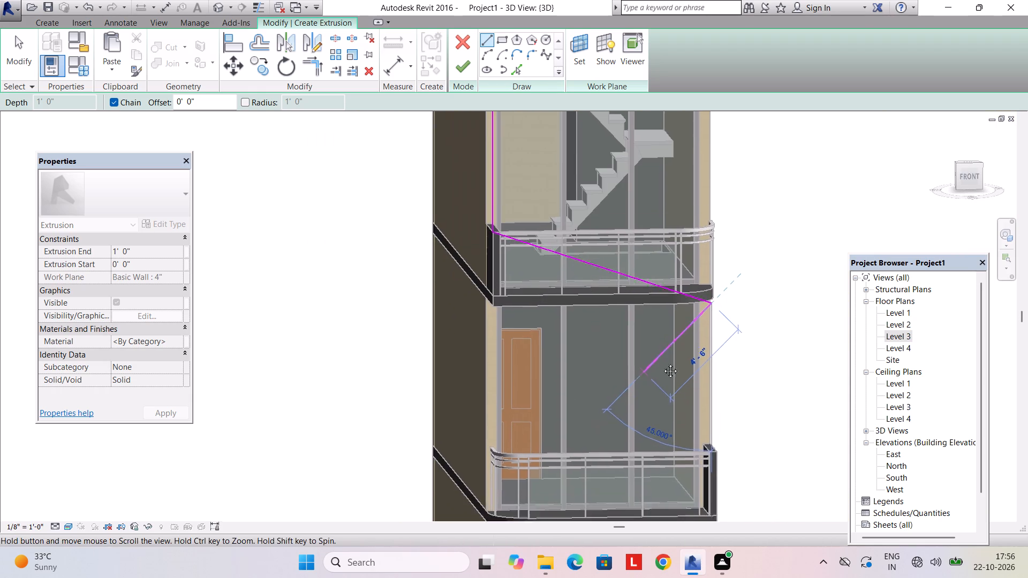
pyautogui.moveTo(662, 363); pyautogui.dragTo(727, 292, button='middle')
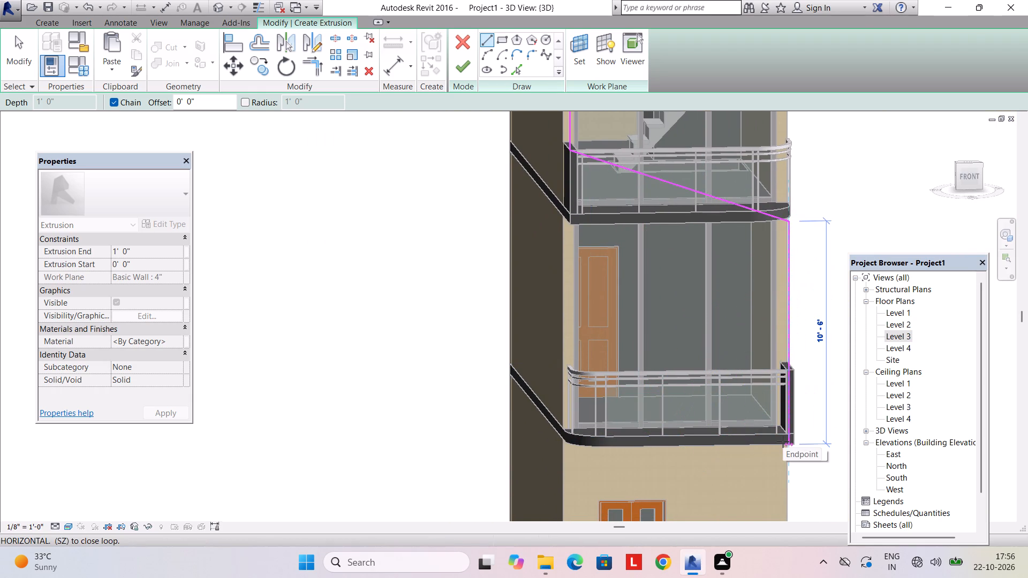
pyautogui.scroll(5, 784, 442)
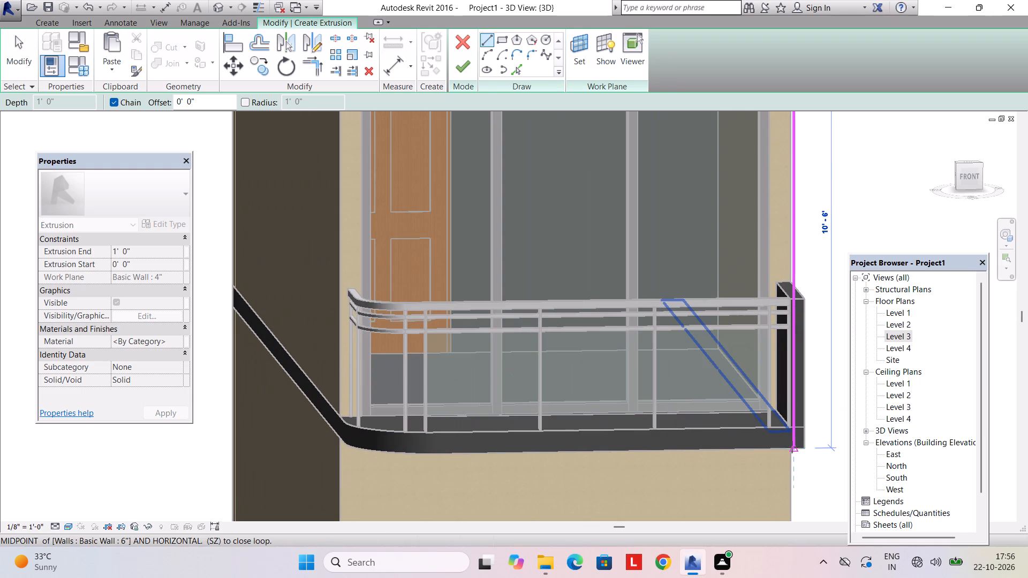
pyautogui.click(792, 445)
pyautogui.moveTo(597, 441); pyautogui.dragTo(644, 295, button='middle')
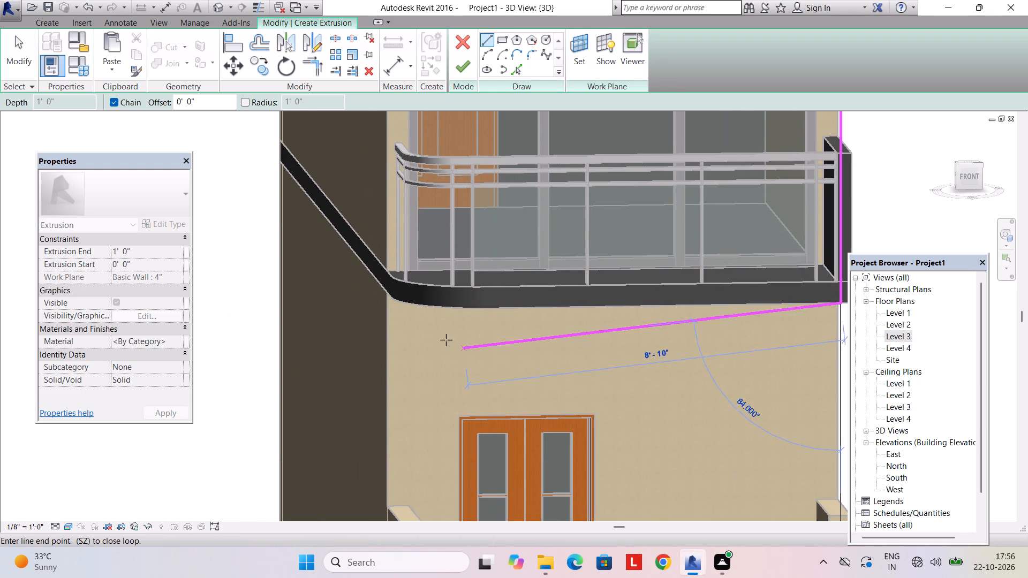
pyautogui.click(422, 302)
pyautogui.scroll(-2, 497, 302)
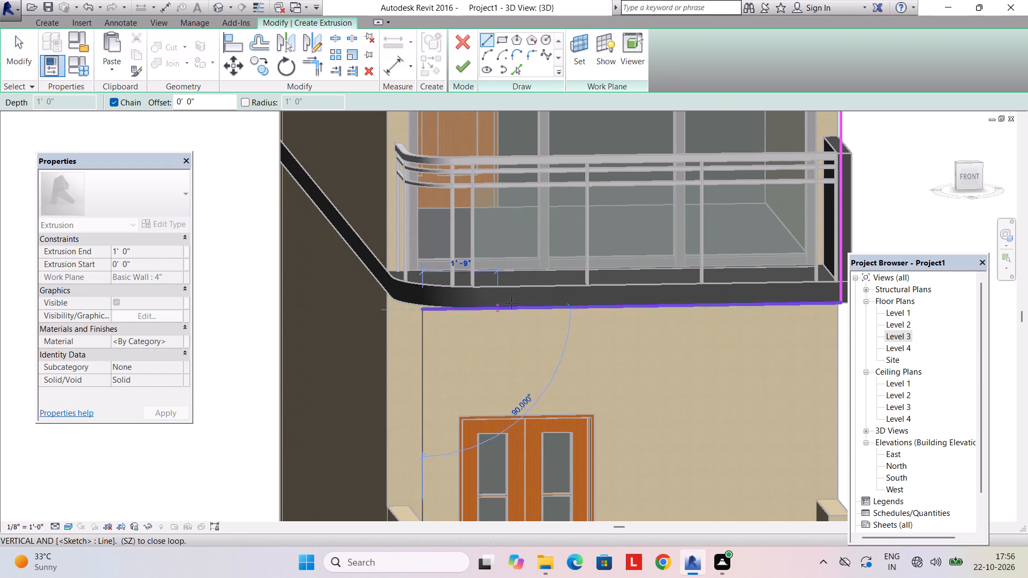
pyautogui.scroll(-1, 511, 303)
pyautogui.moveTo(538, 307); pyautogui.dragTo(541, 332, button='middle')
pyautogui.press('Escape')
# Fillet the profile's two left corners with arcs of about 2'-6" radius at the top and 3'-6" at the balcony wall.
pyautogui.scroll(-3, 586, 255)
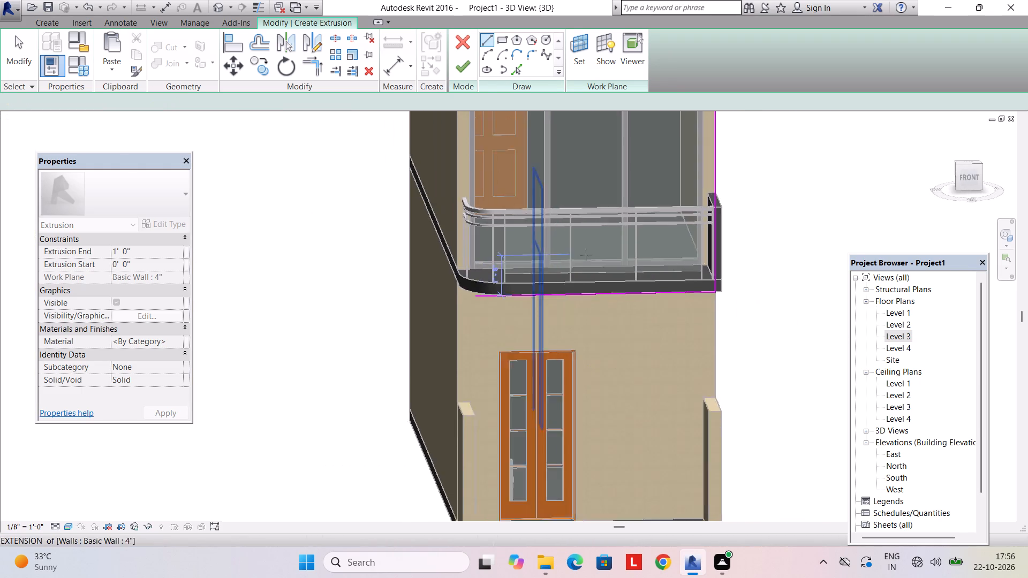
pyautogui.scroll(-2, 586, 255)
pyautogui.moveTo(607, 198); pyautogui.dragTo(568, 359, button='middle')
pyautogui.moveTo(552, 314); pyautogui.dragTo(539, 363, button='middle')
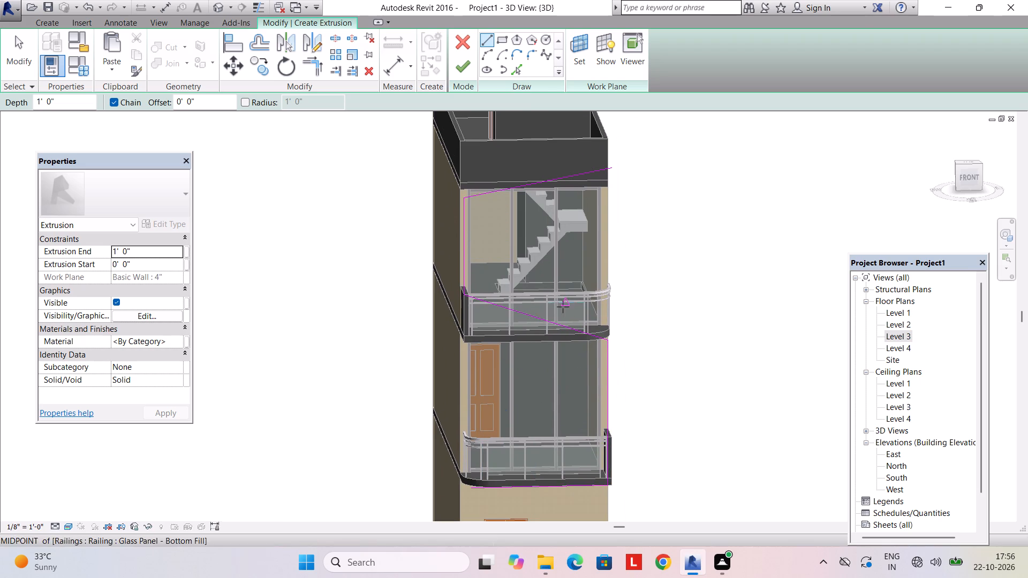
pyautogui.moveTo(580, 244); pyautogui.dragTo(548, 231, button='middle')
pyautogui.moveTo(552, 229); pyautogui.dragTo(566, 236, button='middle')
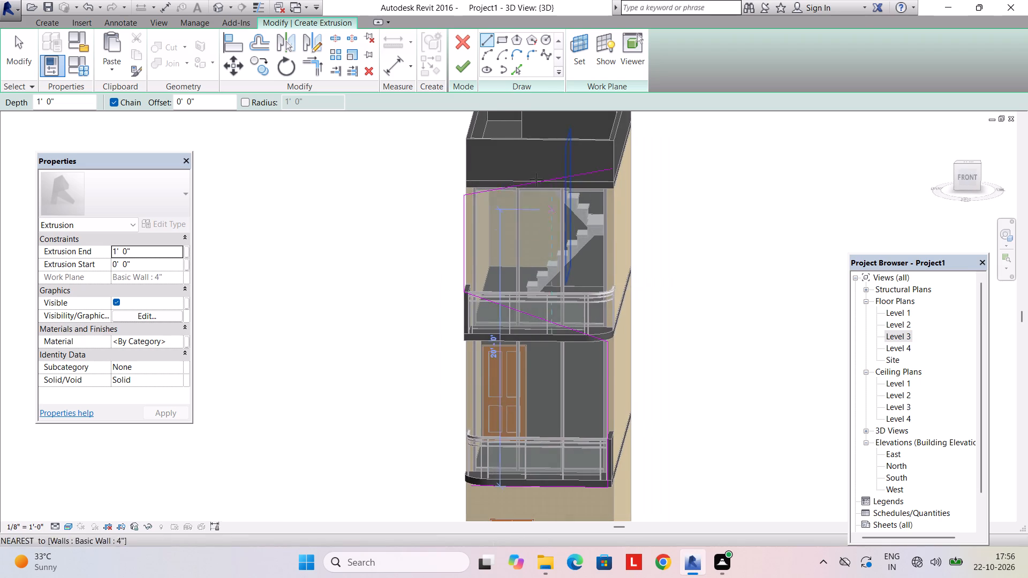
pyautogui.scroll(1, 566, 186)
pyautogui.moveTo(566, 180); pyautogui.dragTo(626, 203, button='middle')
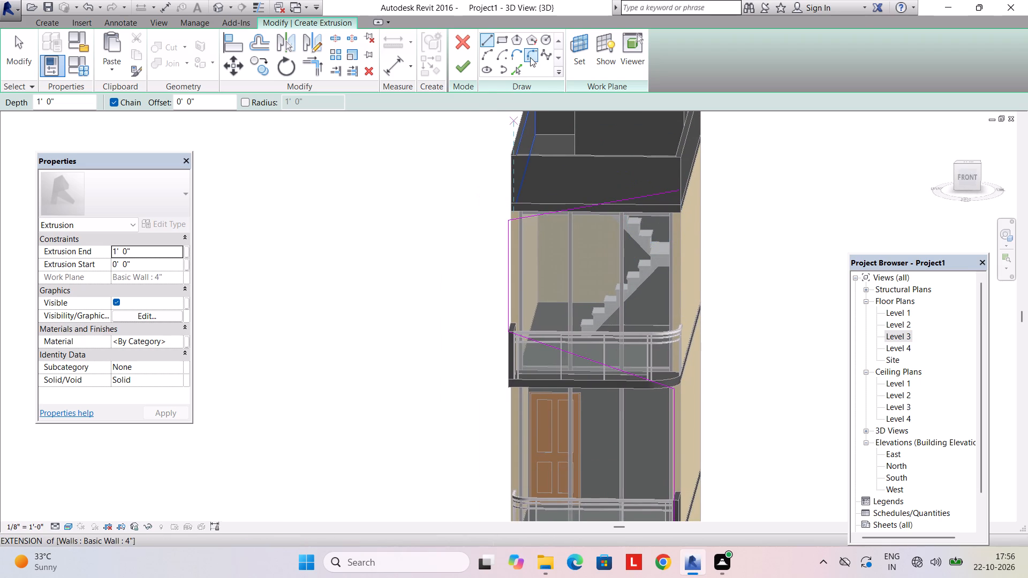
pyautogui.click(530, 57)
pyautogui.scroll(2, 606, 351)
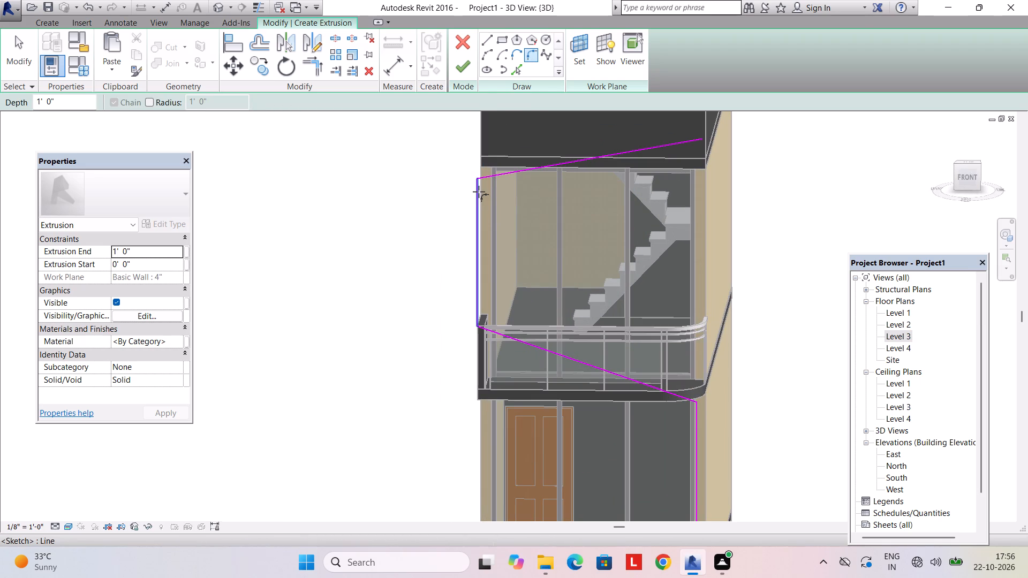
pyautogui.click(478, 192)
pyautogui.click(488, 181)
pyautogui.click(490, 187)
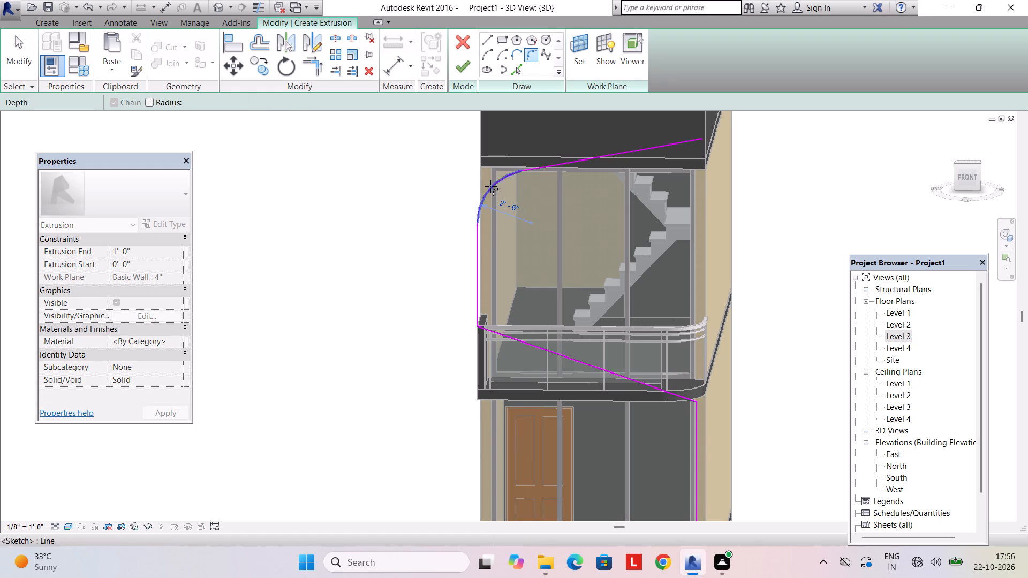
pyautogui.click(477, 310)
pyautogui.click(486, 330)
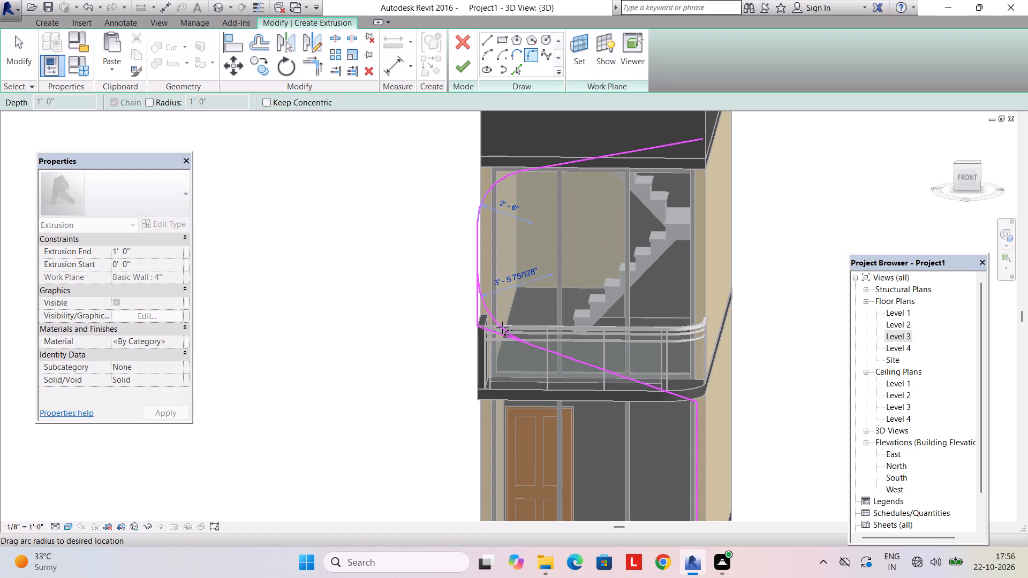
pyautogui.click(500, 326)
# Fillet the profile's two right corners, about 4'-0" radius at the upper balcony slab and about 2'-0" at the lower one.
pyautogui.moveTo(543, 358); pyautogui.dragTo(561, 291, button='middle')
pyautogui.scroll(-1, 561, 291)
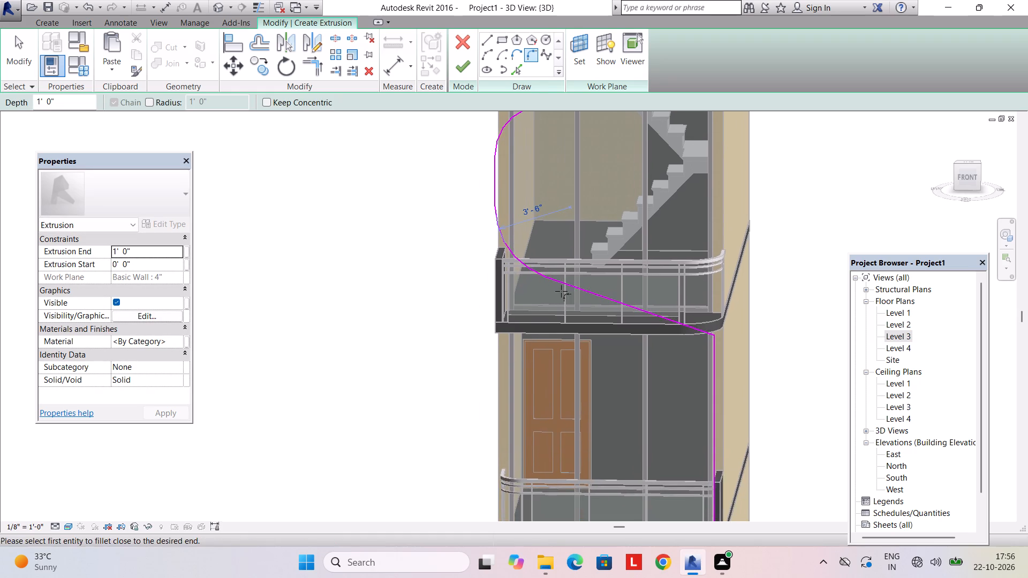
pyautogui.moveTo(561, 293); pyautogui.dragTo(557, 345, button='middle')
pyautogui.moveTo(577, 366); pyautogui.dragTo(571, 323, button='middle')
pyautogui.click(667, 333)
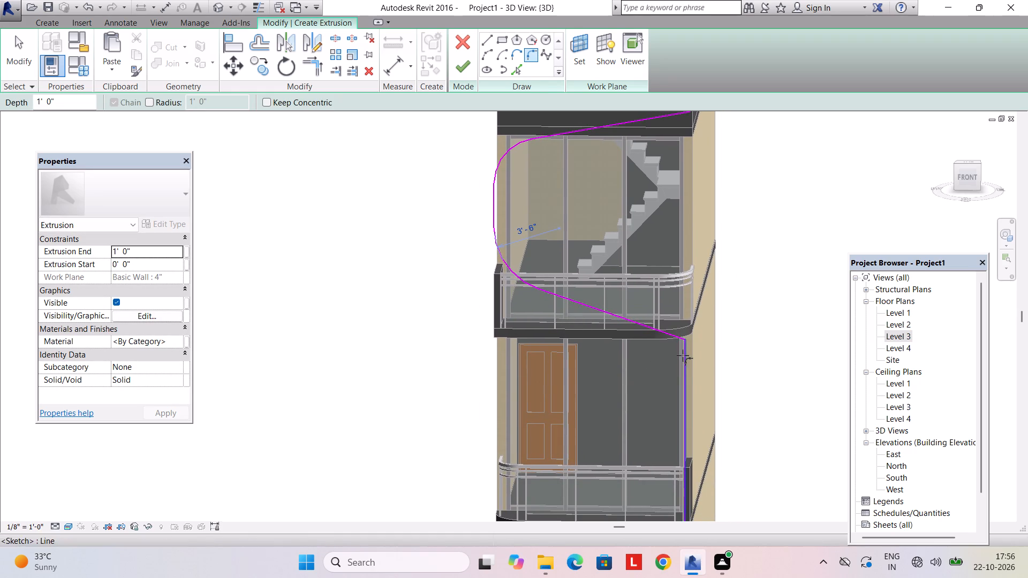
pyautogui.click(682, 355)
pyautogui.click(679, 362)
pyautogui.moveTo(660, 376); pyautogui.dragTo(692, 264, button='middle')
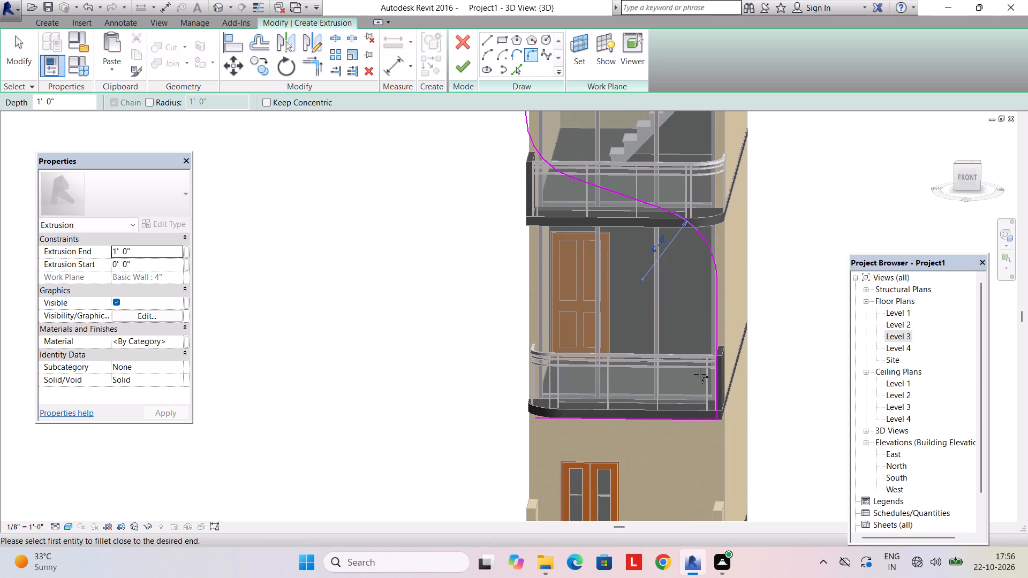
pyautogui.scroll(2, 705, 386)
pyautogui.click(705, 427)
pyautogui.click(721, 403)
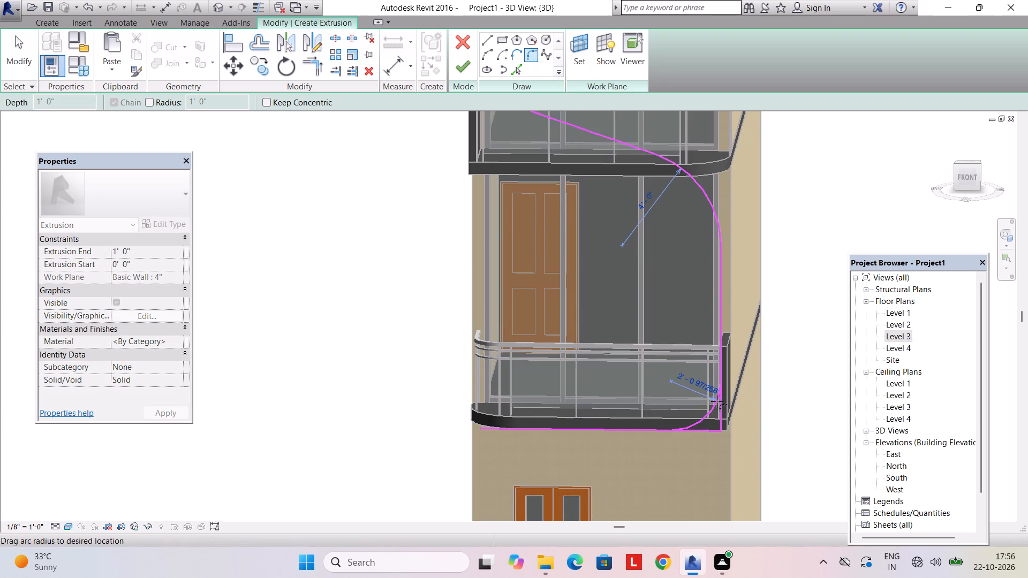
pyautogui.click(717, 401)
# Sketch a short vertical line up from the bottom line's left end, then an inner line along the lower slab's top edge, ending near the right fillet.
pyautogui.moveTo(652, 387); pyautogui.dragTo(725, 371, button='middle')
pyautogui.scroll(2, 630, 403)
pyautogui.moveTo(606, 405); pyautogui.dragTo(725, 425, button='middle')
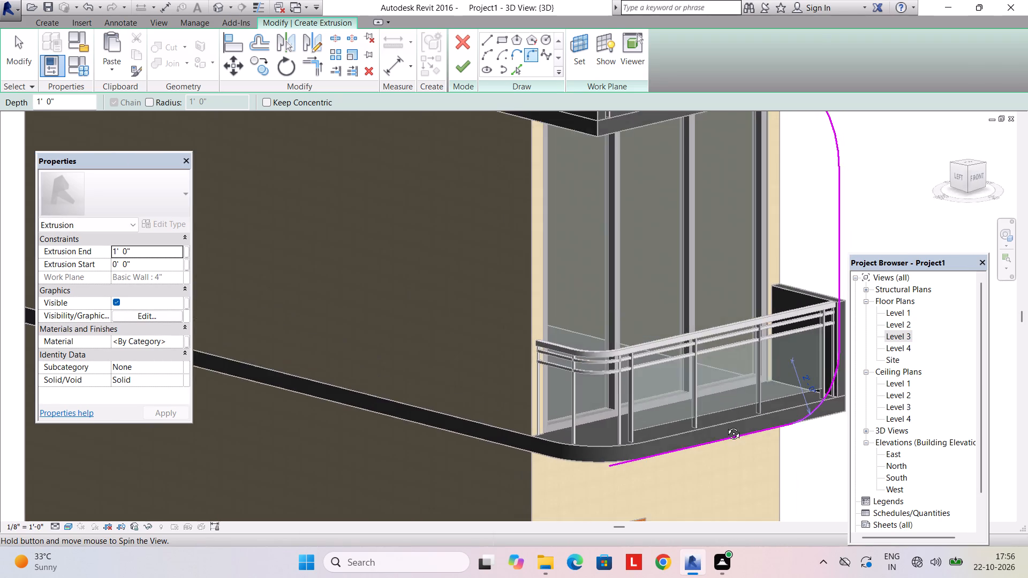
pyautogui.moveTo(725, 425); pyautogui.dragTo(617, 398, button='middle')
pyautogui.scroll(1, 601, 398)
pyautogui.scroll(-7, 601, 396)
pyautogui.moveTo(595, 393); pyautogui.dragTo(594, 423, button='middle')
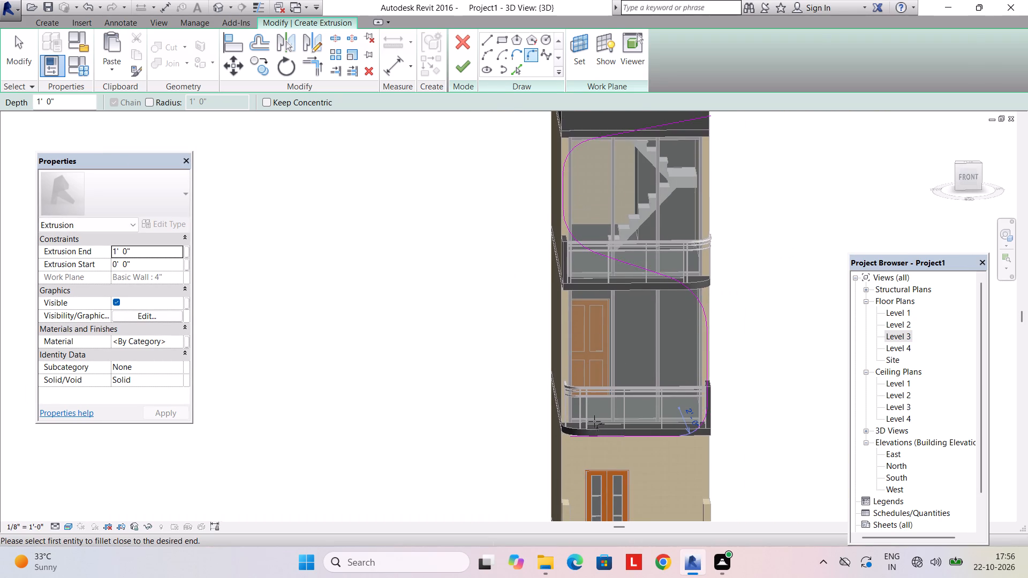
pyautogui.scroll(2, 594, 421)
pyautogui.moveTo(591, 338); pyautogui.dragTo(590, 371, button='middle')
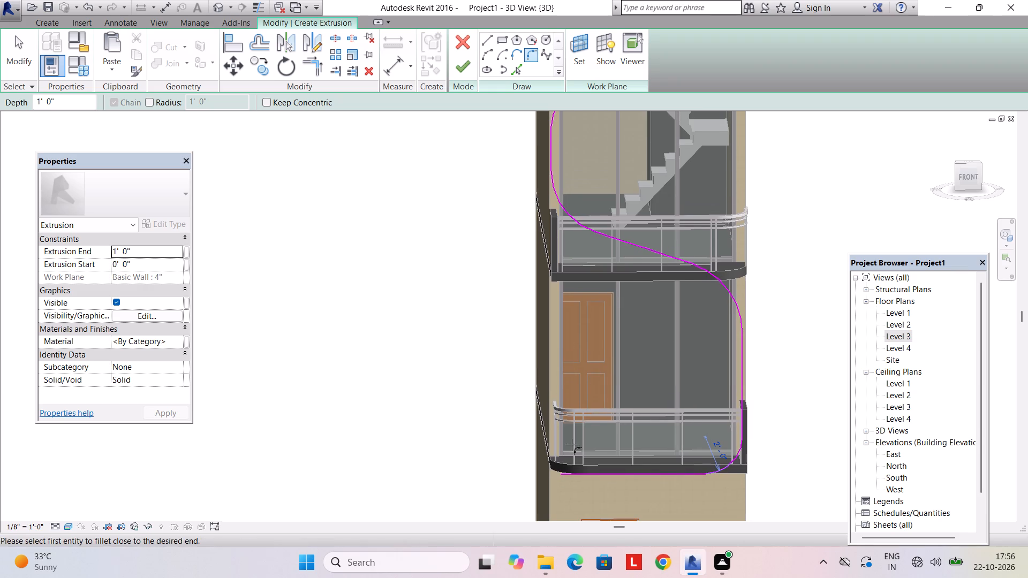
pyautogui.scroll(6, 560, 469)
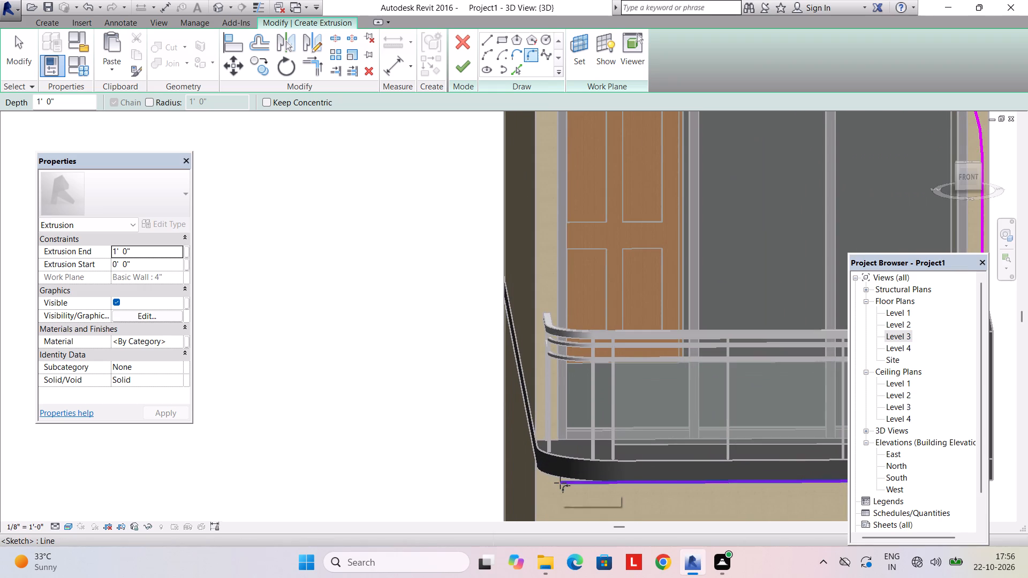
pyautogui.click(560, 483)
pyautogui.click(494, 38)
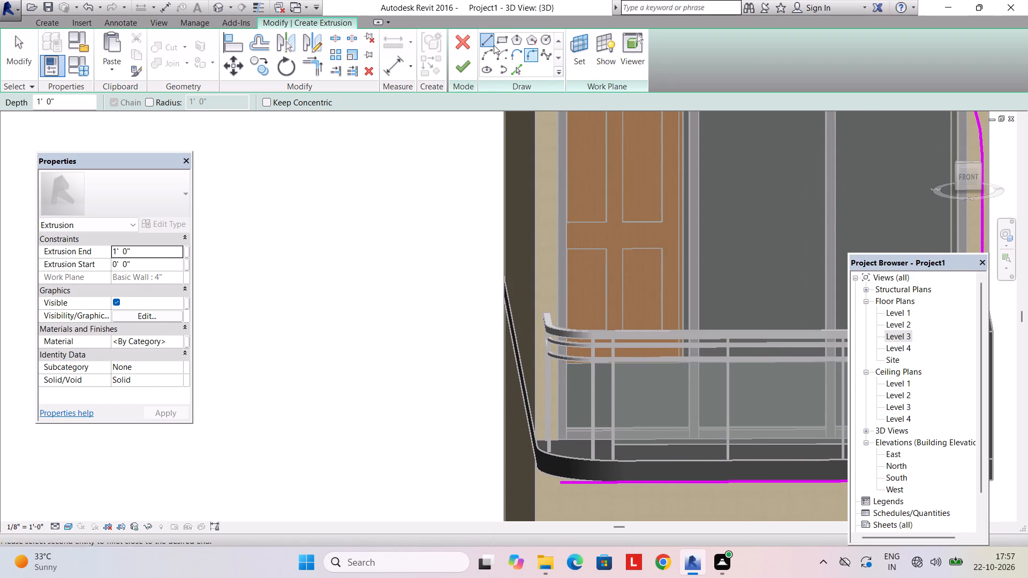
pyautogui.click(561, 481)
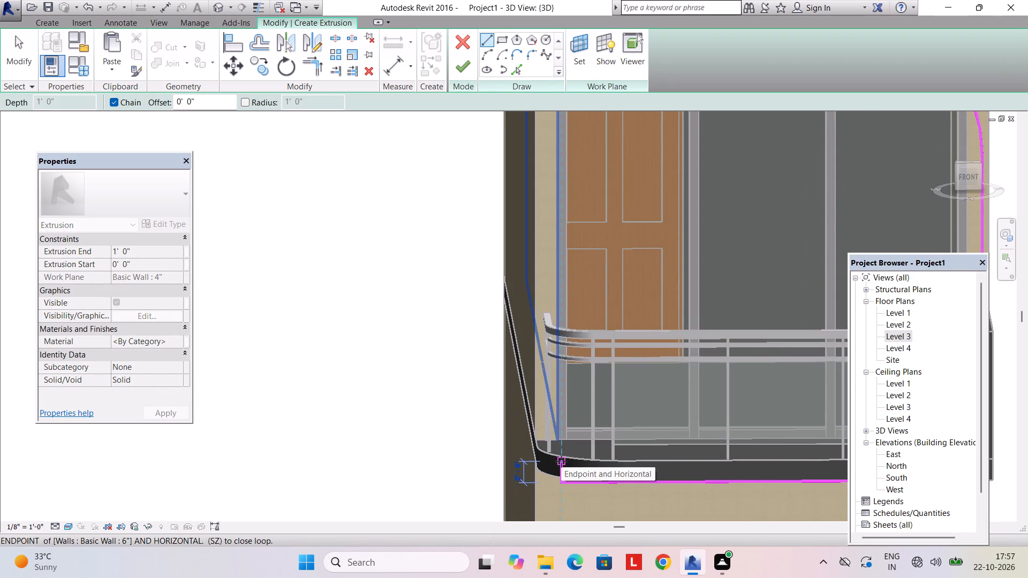
pyautogui.click(561, 461)
pyautogui.moveTo(745, 459); pyautogui.dragTo(710, 464, button='middle')
pyautogui.moveTo(782, 455); pyautogui.dragTo(585, 467, button='middle')
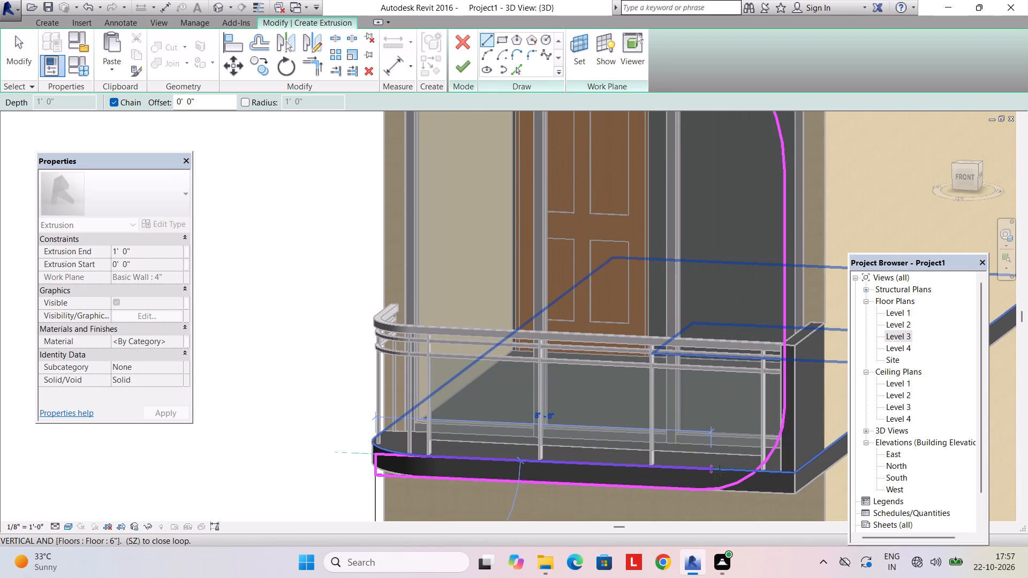
pyautogui.click(724, 471)
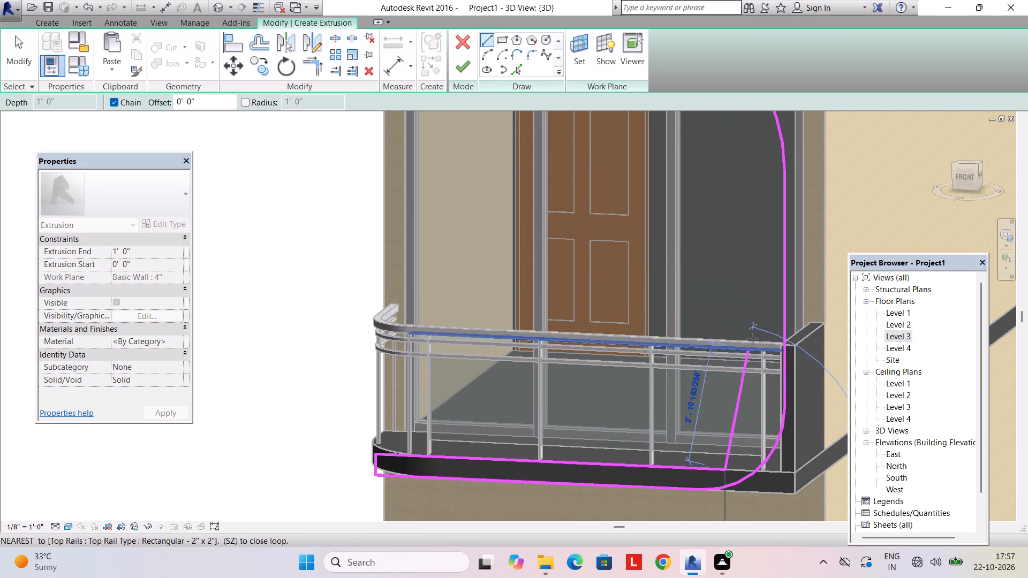
# Sketch an inner line about 10'-0" long upward from there to the fillet arc at the upper balcony slab's underside.
pyautogui.moveTo(765, 273); pyautogui.dragTo(790, 488, button='middle')
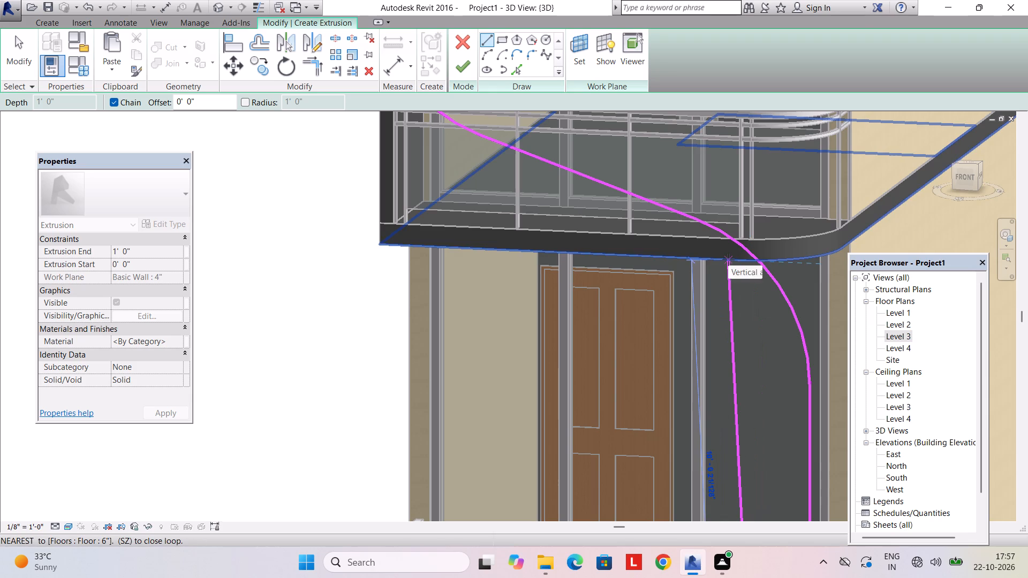
pyautogui.scroll(-1, 747, 265)
pyautogui.moveTo(747, 265); pyautogui.dragTo(771, 232, button='middle')
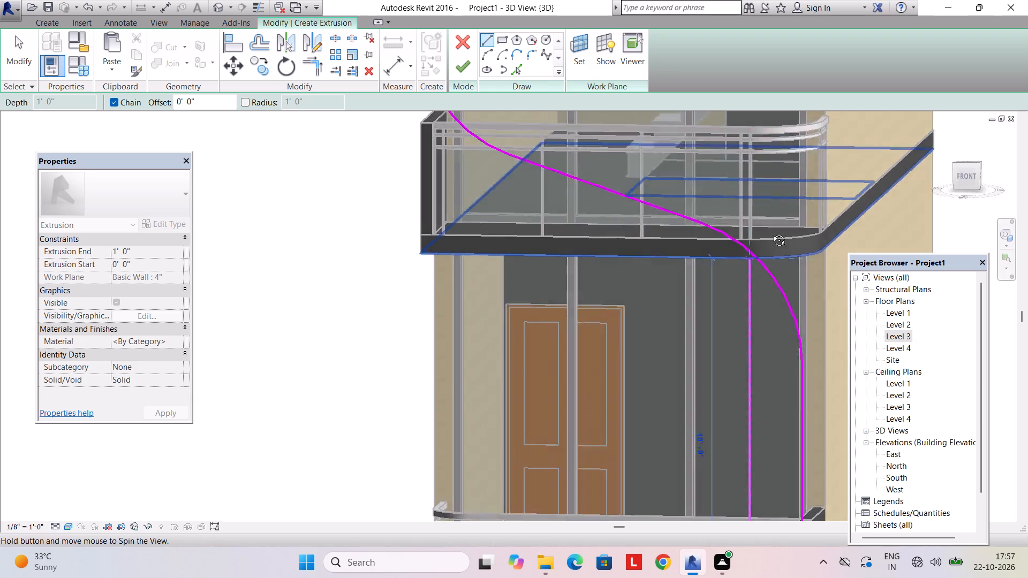
pyautogui.moveTo(771, 232); pyautogui.dragTo(784, 214, button='middle')
pyautogui.scroll(-4, 763, 261)
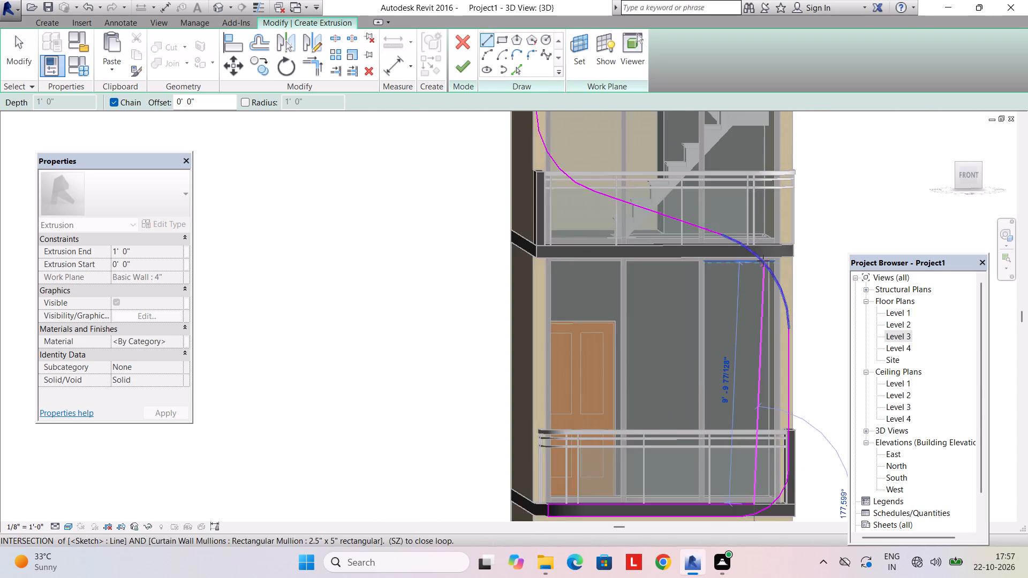
pyautogui.middleClick(763, 261)
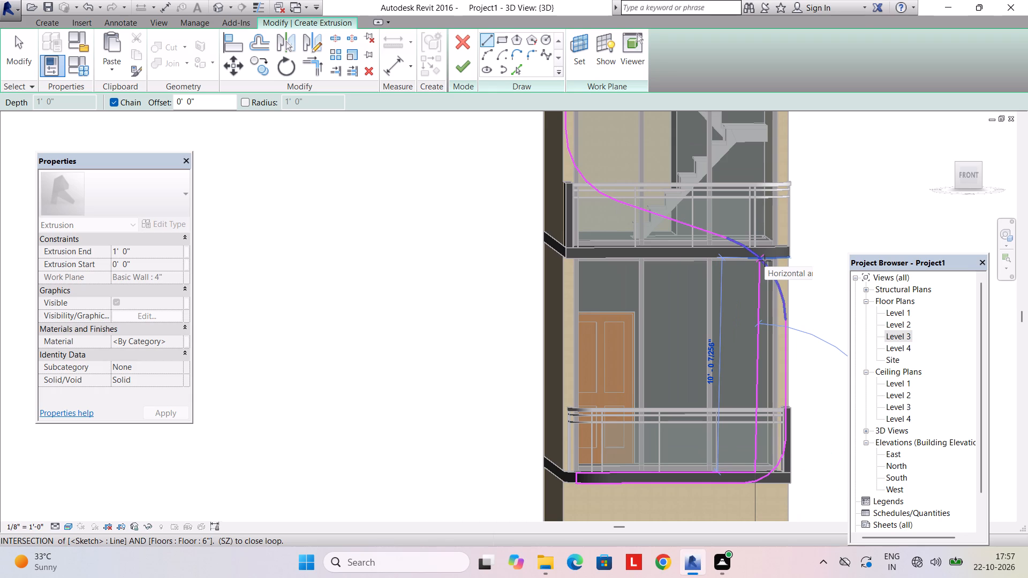
pyautogui.click(765, 259)
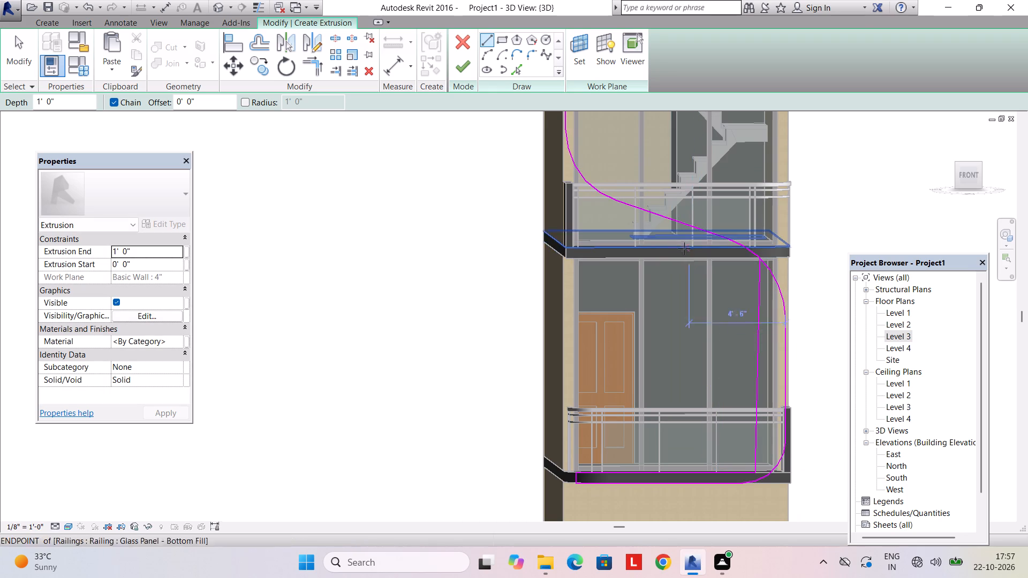
pyautogui.moveTo(683, 264); pyautogui.dragTo(679, 334, button='middle')
pyautogui.scroll(3, 762, 353)
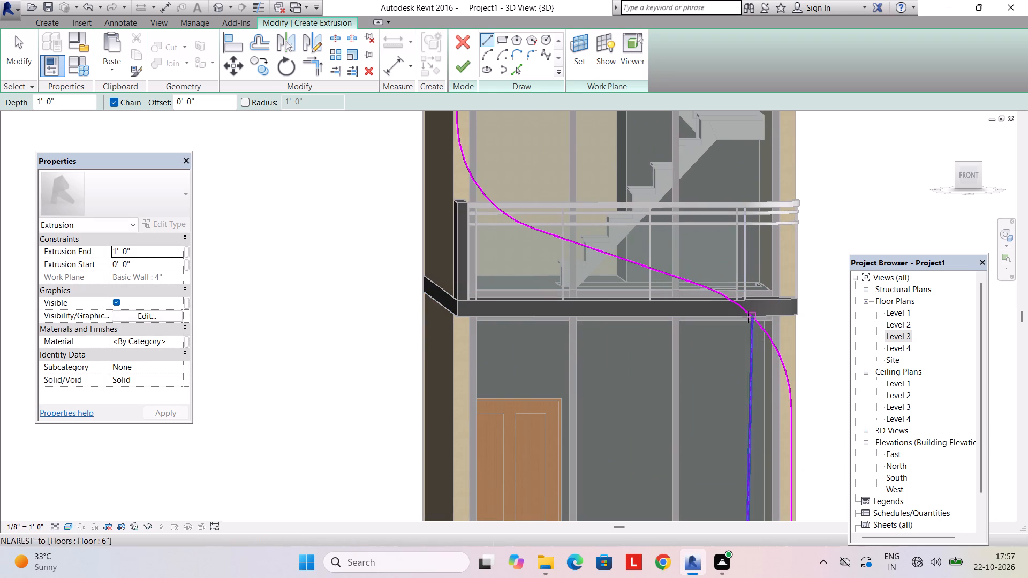
# Continue the inner outline with a diagonal line to the top of the balcony wall and another up to the roof slab's lower left corner.
pyautogui.moveTo(748, 317); pyautogui.dragTo(737, 317)
pyautogui.moveTo(519, 238); pyautogui.dragTo(548, 334, button='middle')
pyautogui.moveTo(492, 125); pyautogui.dragTo(498, 246, button='middle')
pyautogui.scroll(-4, 537, 278)
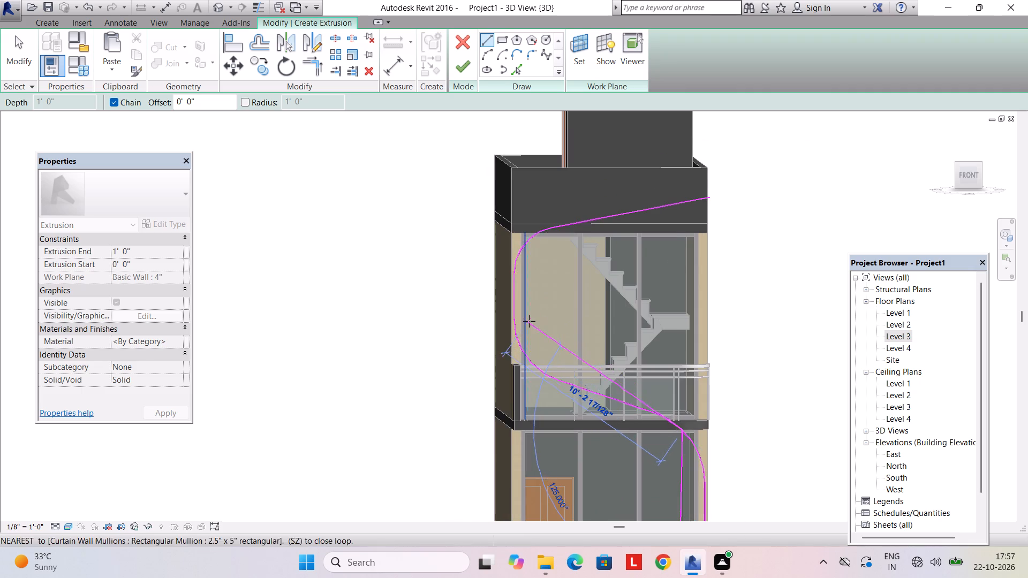
pyautogui.scroll(5, 529, 321)
pyautogui.moveTo(514, 378); pyautogui.dragTo(567, 398, button='middle')
pyautogui.scroll(3, 549, 412)
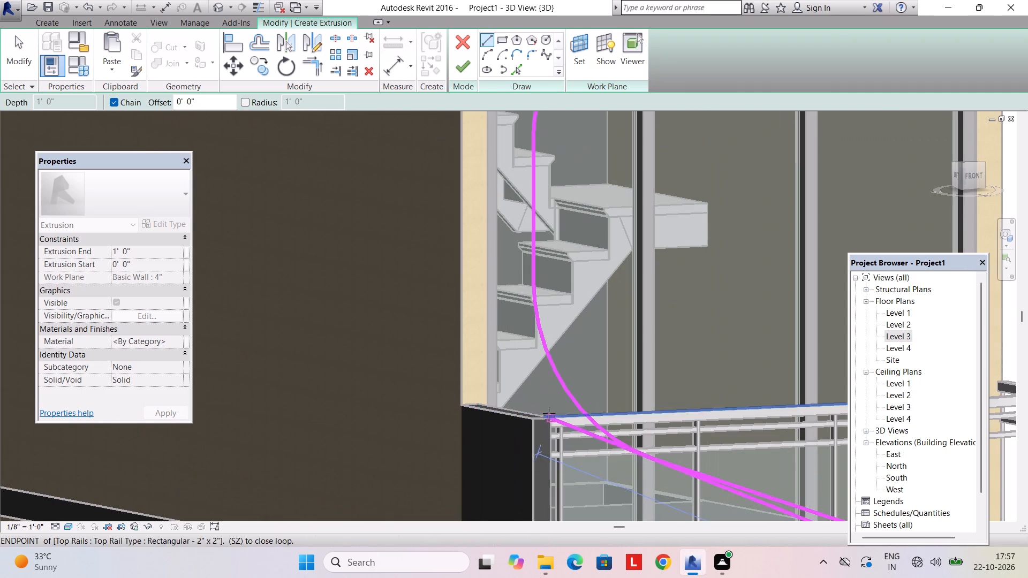
pyautogui.click(539, 420)
pyautogui.moveTo(535, 291); pyautogui.dragTo(527, 442, button='middle')
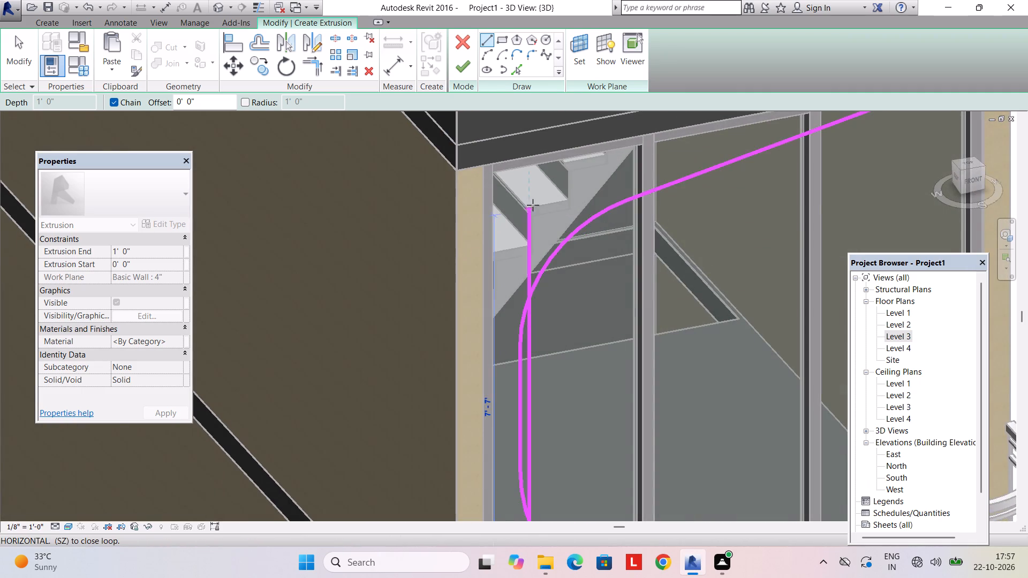
pyautogui.moveTo(533, 203); pyautogui.dragTo(533, 334, button='middle')
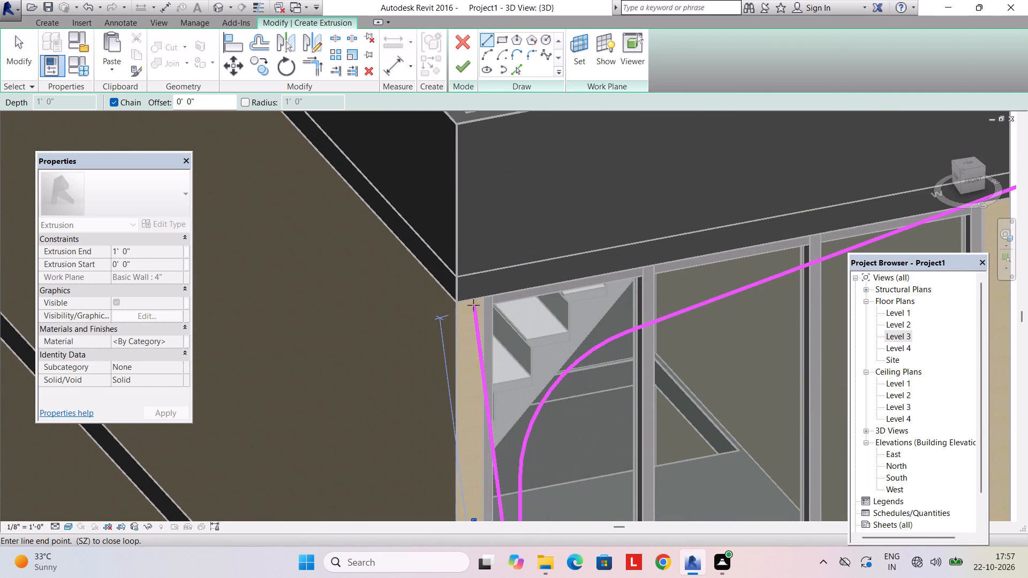
pyautogui.click(458, 301)
# Reset the sketch's work plane by picking the parallel front face of the roof parapet wall.
pyautogui.moveTo(586, 262); pyautogui.dragTo(462, 324, button='middle')
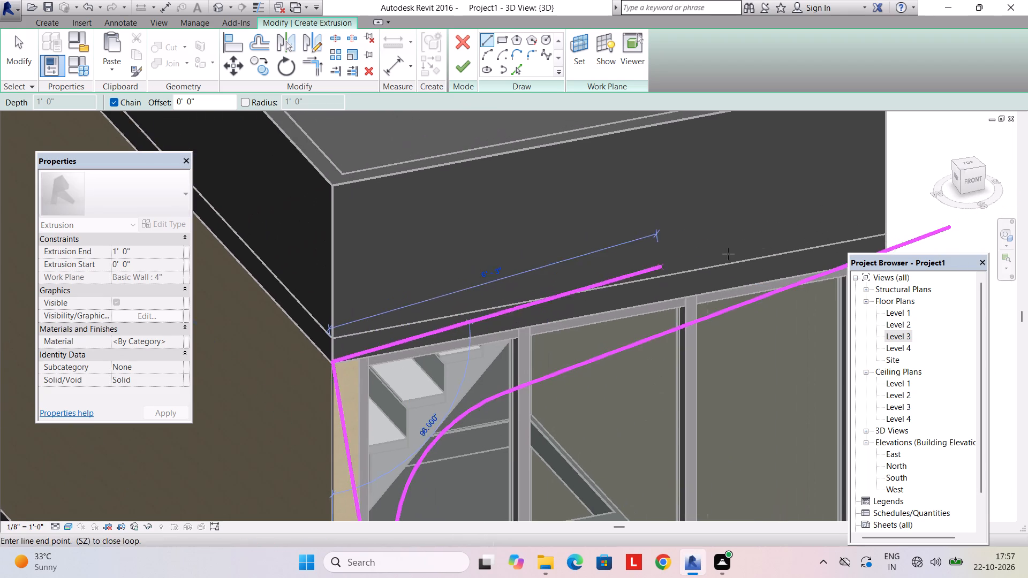
pyautogui.moveTo(802, 240); pyautogui.dragTo(608, 302, button='middle')
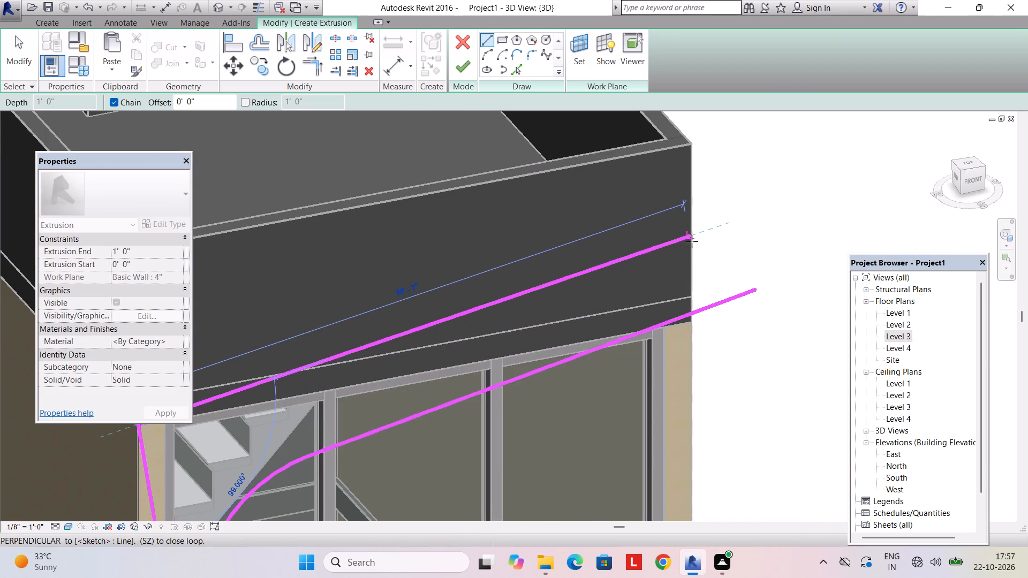
pyautogui.moveTo(692, 241); pyautogui.dragTo(871, 248, button='middle')
pyautogui.scroll(-8, 870, 246)
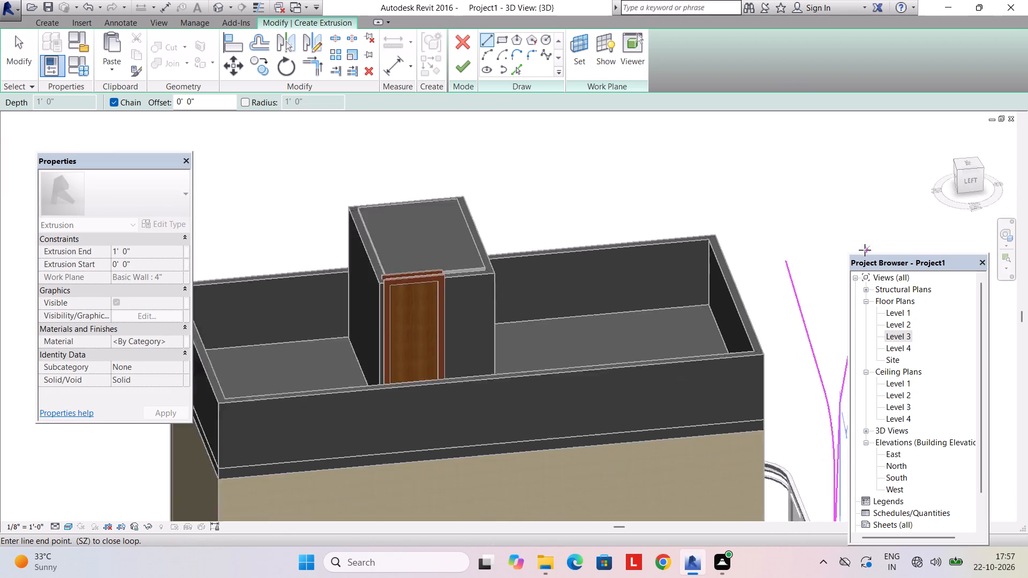
pyautogui.scroll(-1, 865, 250)
pyautogui.moveTo(841, 261); pyautogui.dragTo(744, 245, button='middle')
pyautogui.keyDown('shift'); pyautogui.moveTo(761, 252); pyautogui.dragTo(795, 252, button='middle'); pyautogui.keyUp('shift')
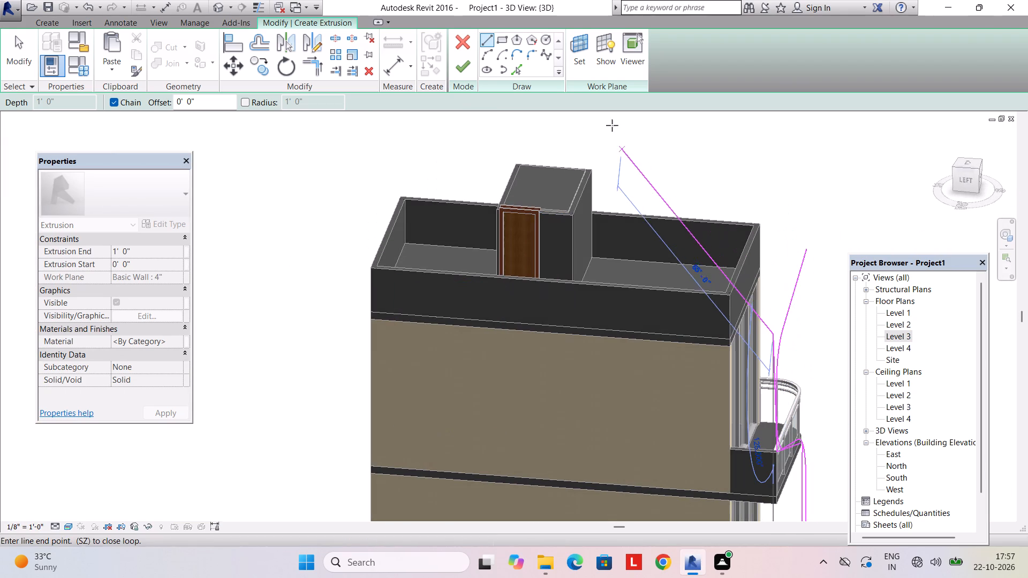
pyautogui.click(585, 63)
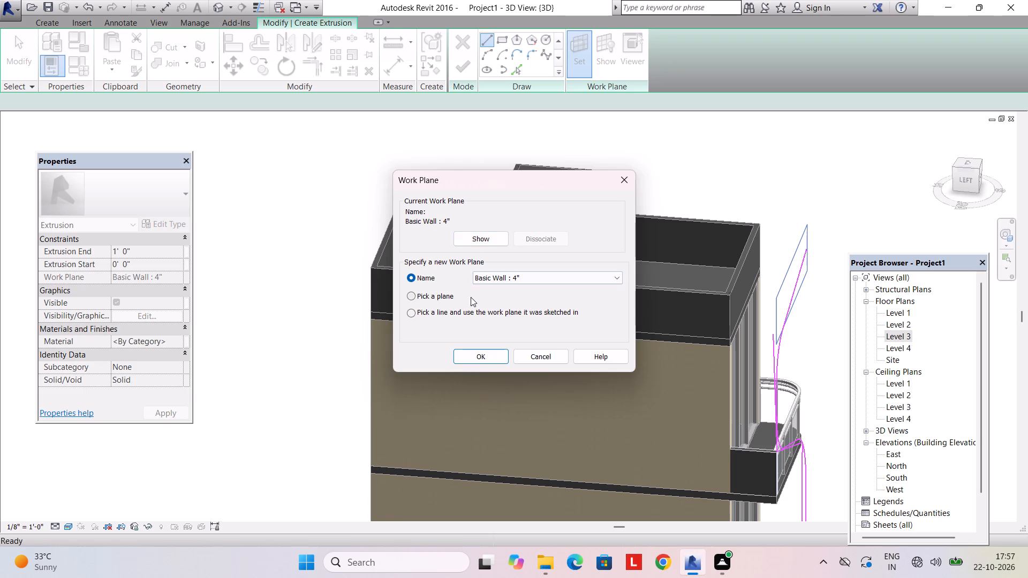
pyautogui.click(471, 297)
pyautogui.moveTo(495, 361); pyautogui.dragTo(504, 356)
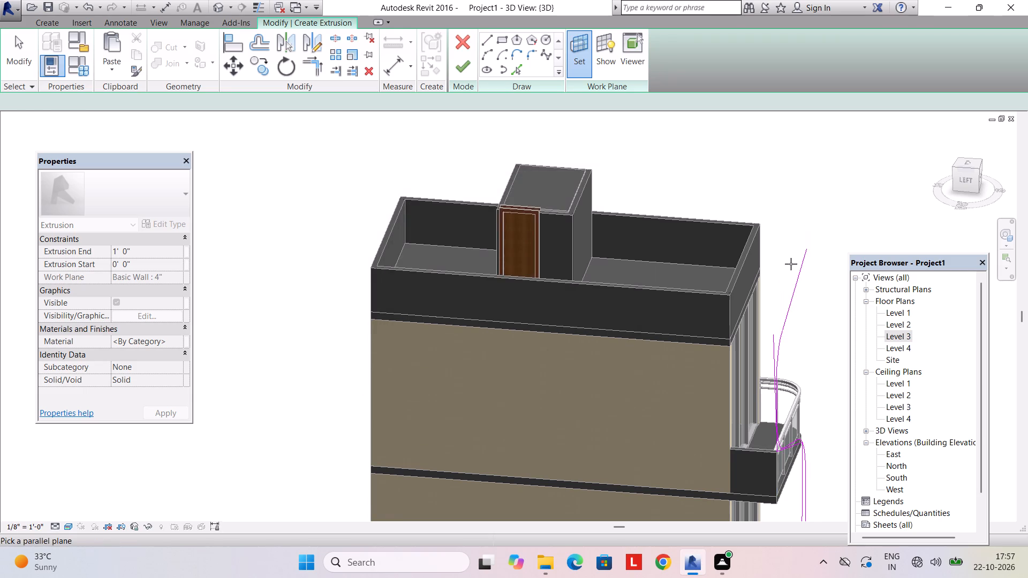
pyautogui.scroll(2, 784, 260)
pyautogui.click(750, 239)
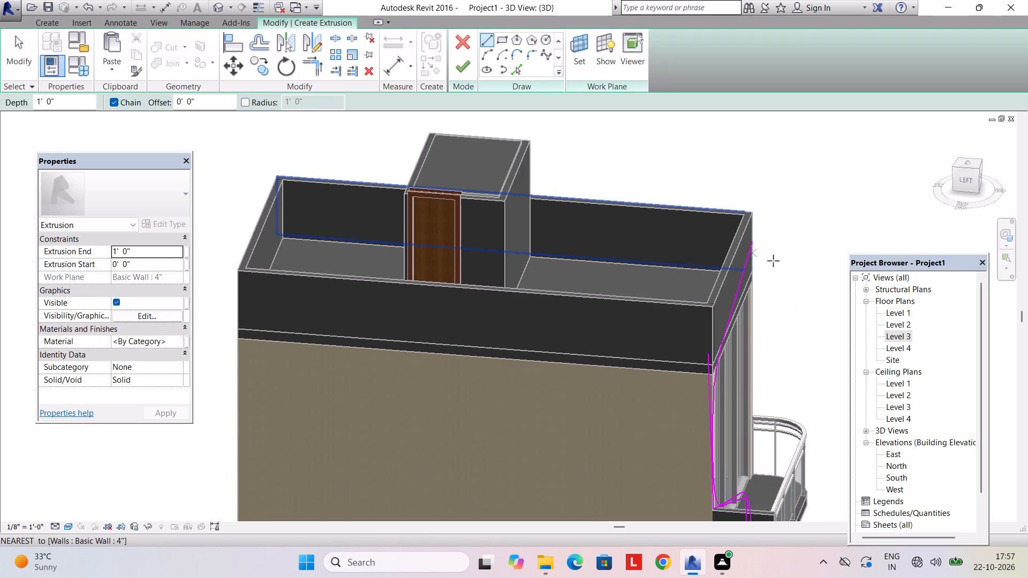
# Sketch the band's sloping top line from just beyond the parapet's left edge to the parapet's right edge.
pyautogui.moveTo(790, 269); pyautogui.dragTo(720, 225, button='middle')
pyautogui.scroll(-5, 720, 225)
pyautogui.keyDown('shift'); pyautogui.moveTo(723, 229); pyautogui.dragTo(790, 264, button='middle'); pyautogui.keyUp('shift')
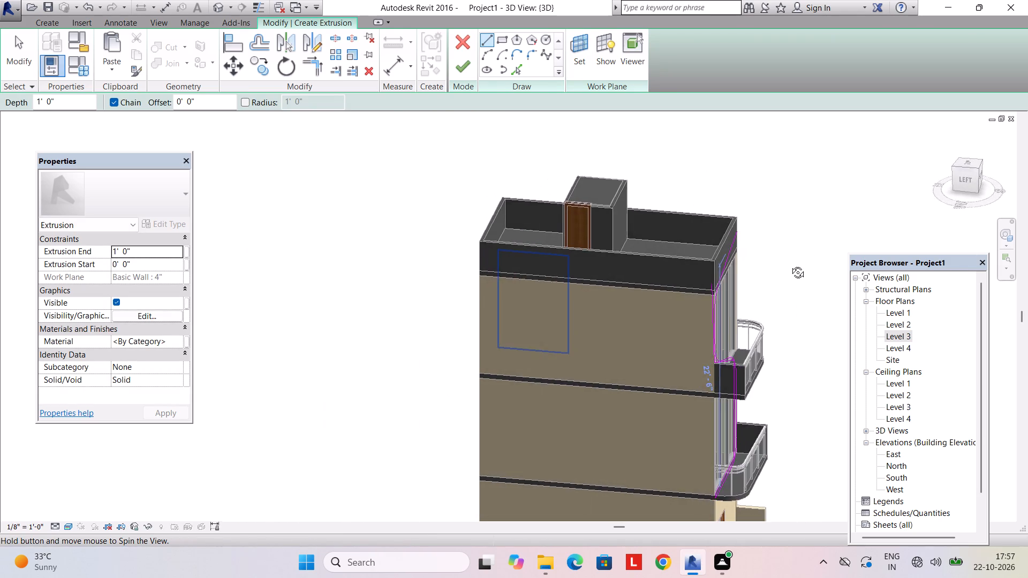
pyautogui.keyDown('shift'); pyautogui.moveTo(790, 264); pyautogui.dragTo(725, 288, button='middle'); pyautogui.keyUp('shift')
pyautogui.scroll(4, 716, 271)
pyautogui.click(629, 293)
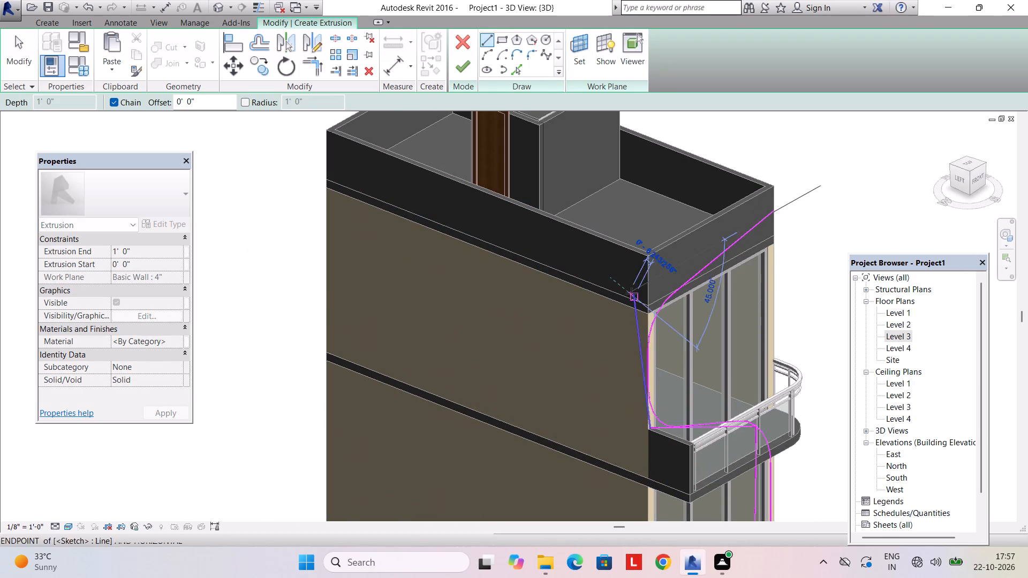
pyautogui.moveTo(775, 213); pyautogui.dragTo(732, 202, button='middle')
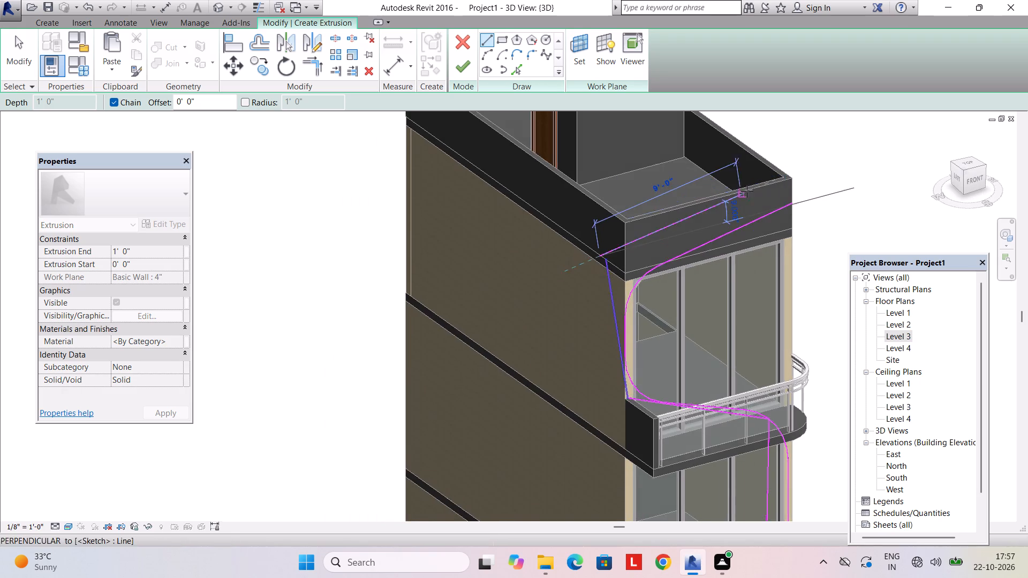
pyautogui.scroll(10, 784, 189)
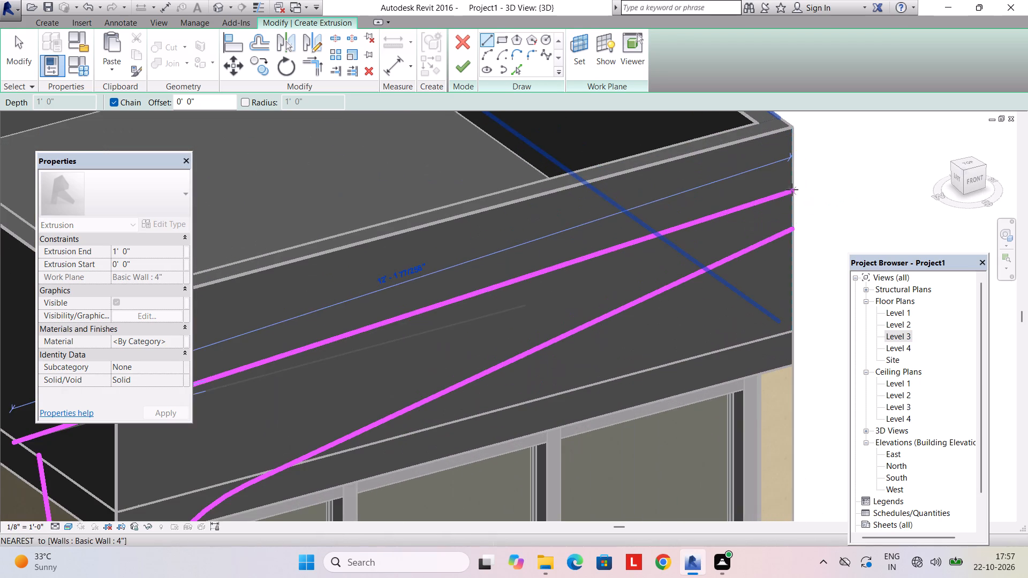
pyautogui.click(789, 191)
# Close the band's upper end with a short vertical line down to the existing sloping line at the parapet's right edge.
pyautogui.click(792, 225)
pyautogui.scroll(-2, 789, 226)
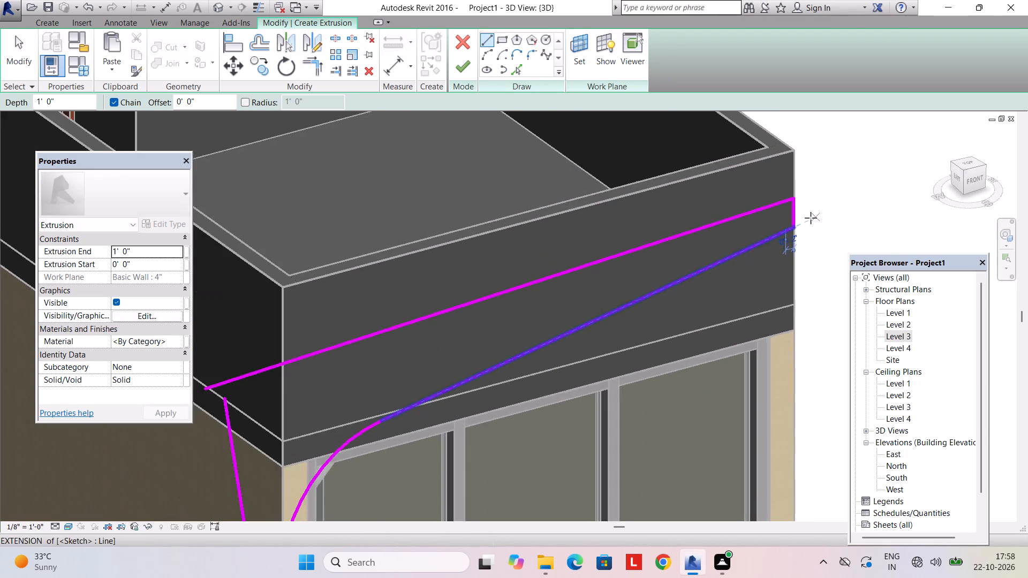
pyautogui.moveTo(811, 218); pyautogui.dragTo(943, 186, button='middle')
pyautogui.moveTo(761, 286); pyautogui.dragTo(746, 135, button='middle')
pyautogui.moveTo(759, 282); pyautogui.dragTo(664, 208, button='middle')
pyautogui.scroll(2, 586, 218)
pyautogui.moveTo(575, 213); pyautogui.dragTo(602, 246, button='middle')
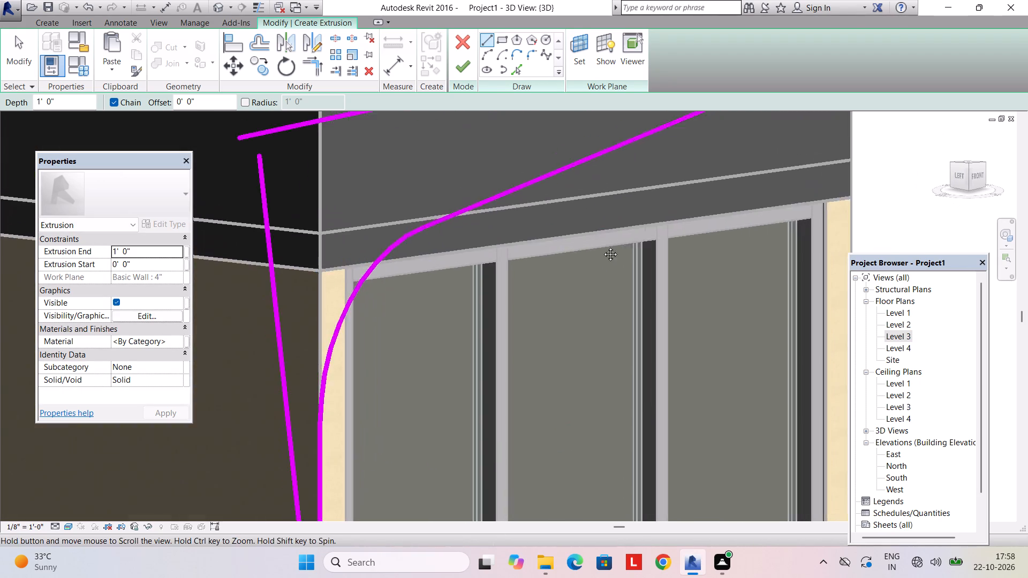
pyautogui.moveTo(602, 246); pyautogui.dragTo(659, 285, button='middle')
pyautogui.press('Escape')
pyautogui.press('Escape')
# Extend the slanted left line's upper end to meet the left end of the band's top line.
pyautogui.moveTo(602, 258); pyautogui.dragTo(708, 256, button='middle')
pyautogui.moveTo(818, 269); pyautogui.dragTo(737, 256, button='middle')
pyautogui.click(746, 234)
pyautogui.moveTo(747, 217); pyautogui.dragTo(744, 200)
pyautogui.press('Escape')
# Fillet the upper left corner between the slanted left line and the band's top line, outside the existing arc.
pyautogui.scroll(-5, 755, 225)
pyautogui.keyDown('shift'); pyautogui.moveTo(761, 225); pyautogui.dragTo(679, 202, button='middle'); pyautogui.keyUp('shift')
pyautogui.scroll(-3, 681, 201)
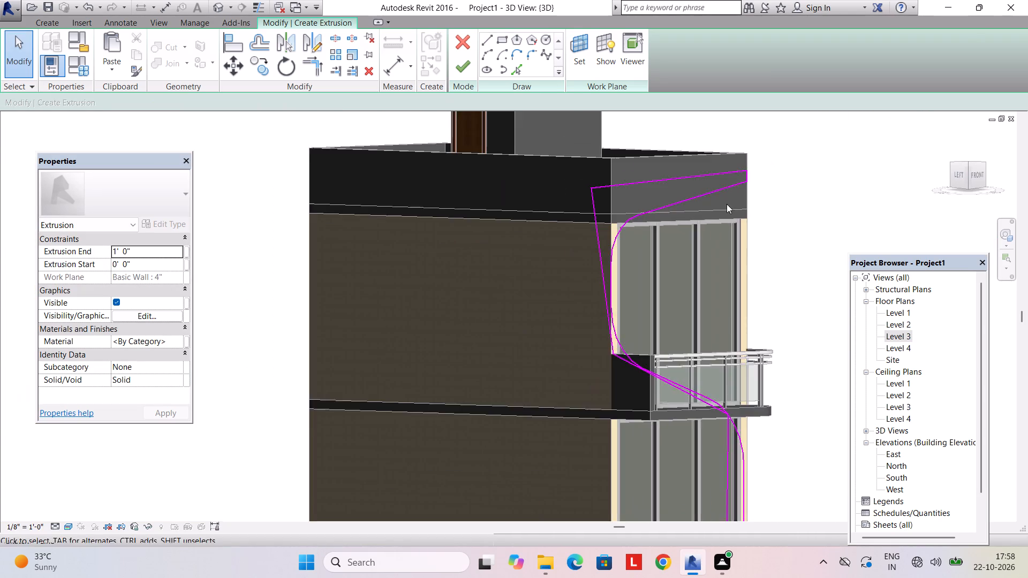
pyautogui.scroll(-3, 727, 204)
pyautogui.moveTo(755, 211); pyautogui.dragTo(649, 247, button='middle')
pyautogui.moveTo(664, 225); pyautogui.dragTo(661, 253, button='middle')
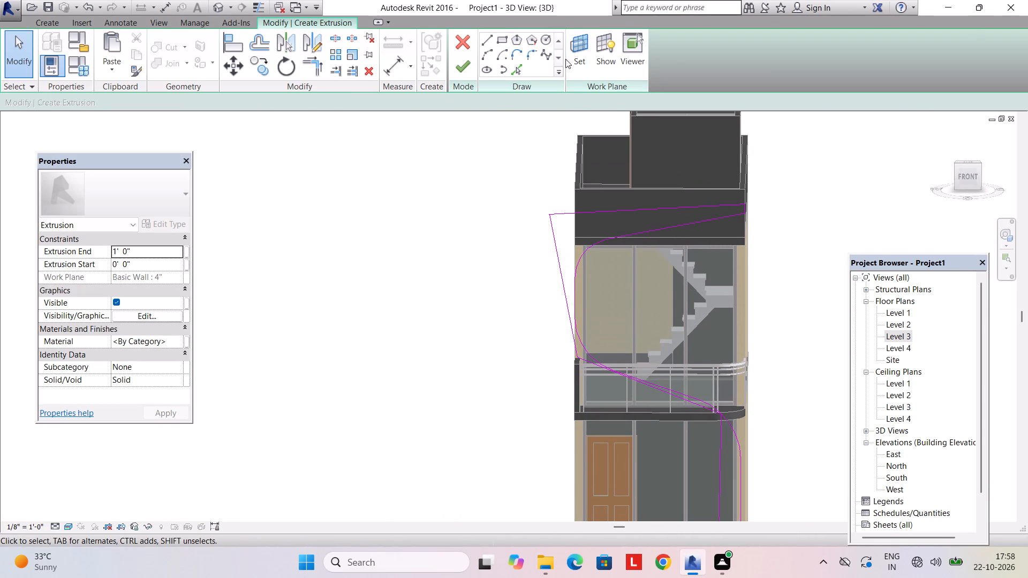
pyautogui.click(534, 56)
pyautogui.click(548, 226)
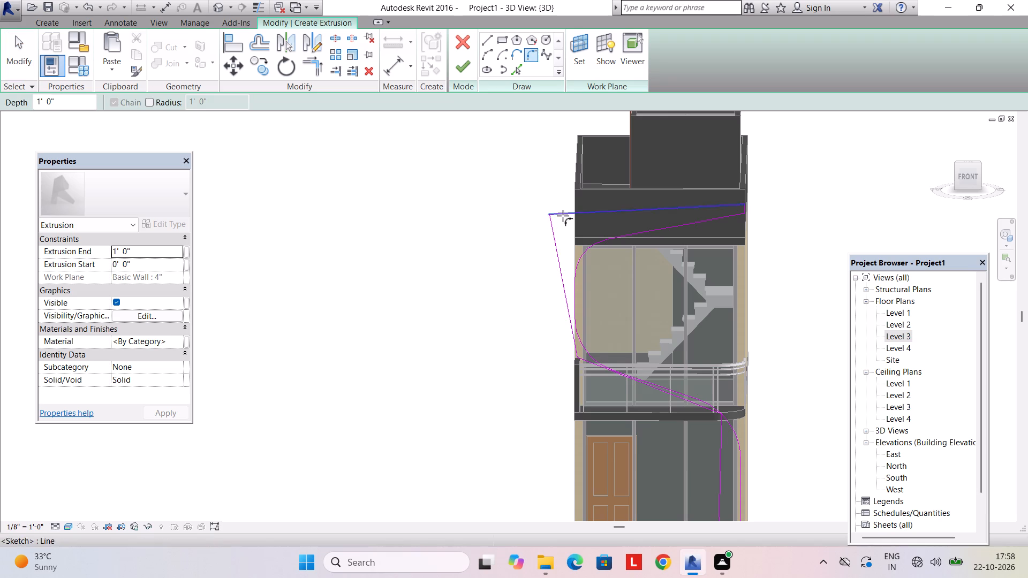
pyautogui.click(563, 216)
pyautogui.click(582, 226)
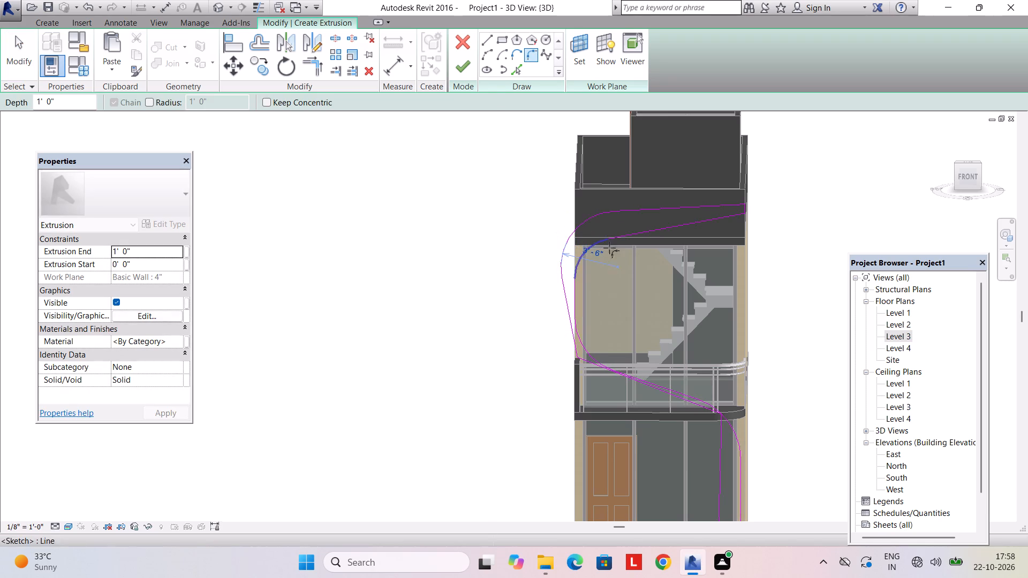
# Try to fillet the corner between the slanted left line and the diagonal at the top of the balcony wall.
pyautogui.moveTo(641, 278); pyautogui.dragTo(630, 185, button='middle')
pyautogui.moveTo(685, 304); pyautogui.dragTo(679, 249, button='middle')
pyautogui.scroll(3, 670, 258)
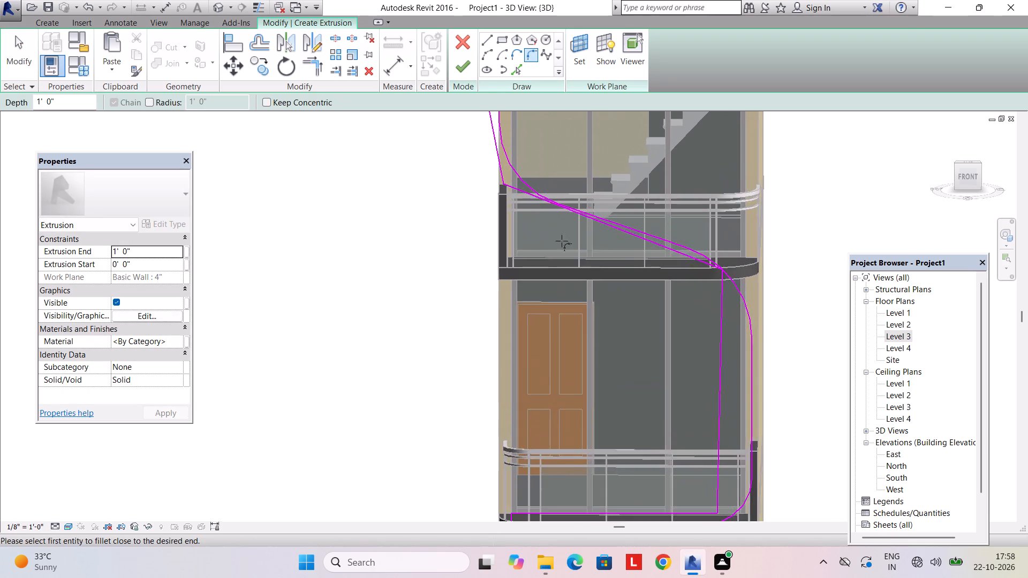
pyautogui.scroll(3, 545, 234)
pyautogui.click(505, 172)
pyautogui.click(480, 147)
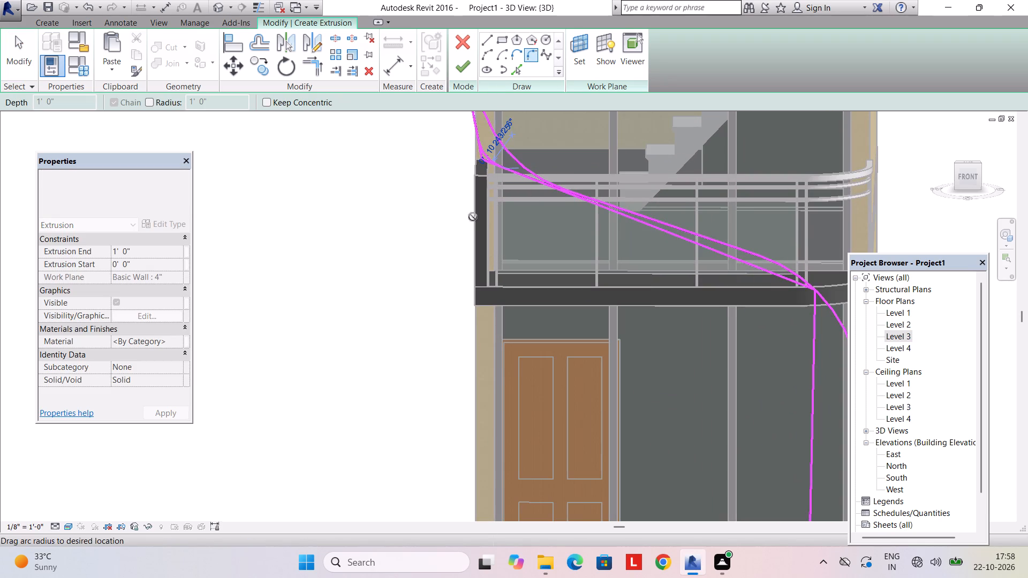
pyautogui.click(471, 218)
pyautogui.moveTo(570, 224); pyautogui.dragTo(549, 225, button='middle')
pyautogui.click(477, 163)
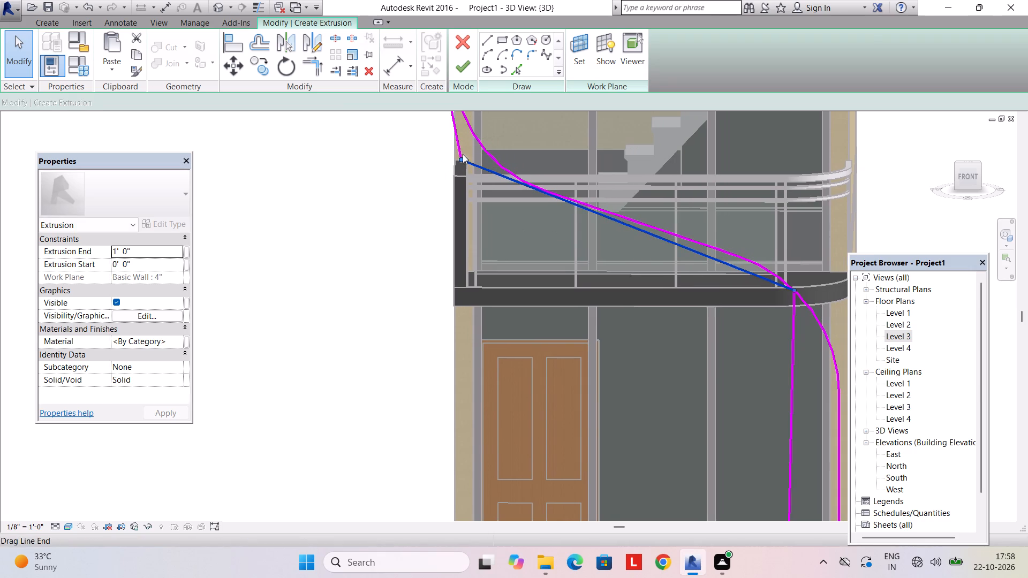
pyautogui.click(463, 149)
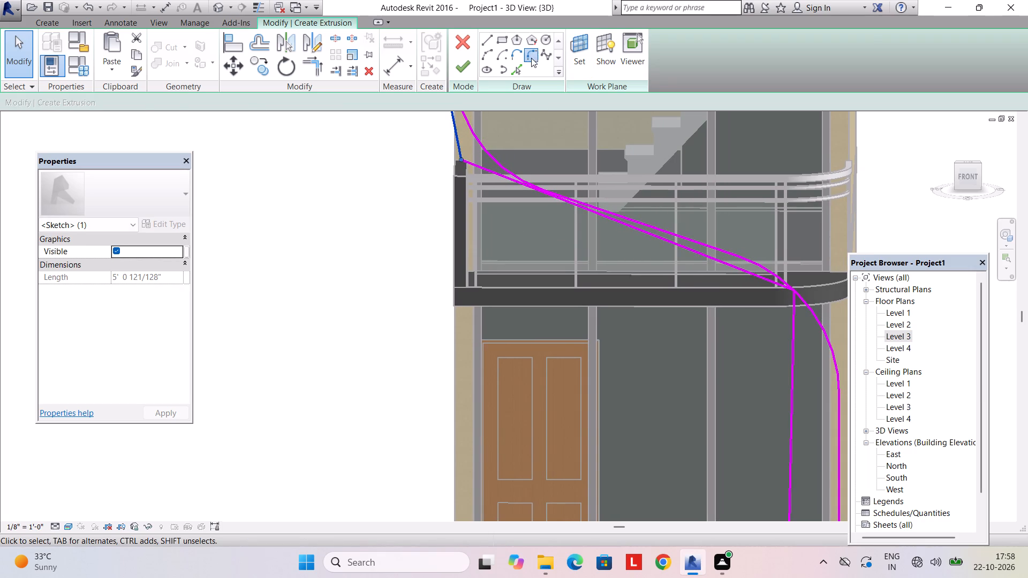
# Fillet the corner between the slanted left line and the diagonal at the balcony wall with about 2'-0" radius.
pyautogui.click(531, 58)
pyautogui.click(472, 162)
pyautogui.click(462, 144)
pyautogui.click(464, 146)
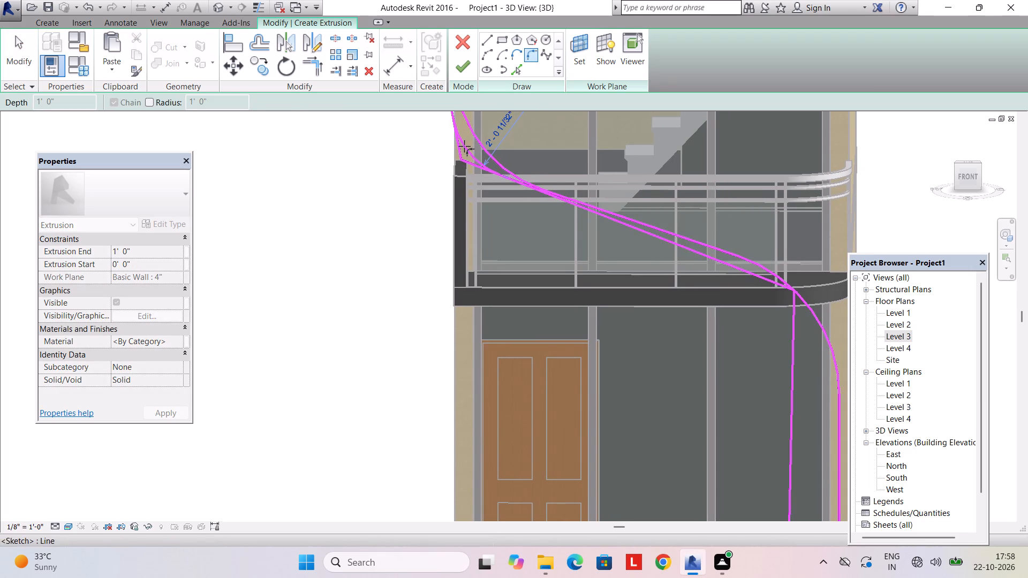
# Fillet the inner corner between the diagonal and the vertical line at the upper balcony slab.
pyautogui.moveTo(585, 232); pyautogui.dragTo(565, 231, button='middle')
pyautogui.scroll(1, 764, 315)
pyautogui.click(757, 284)
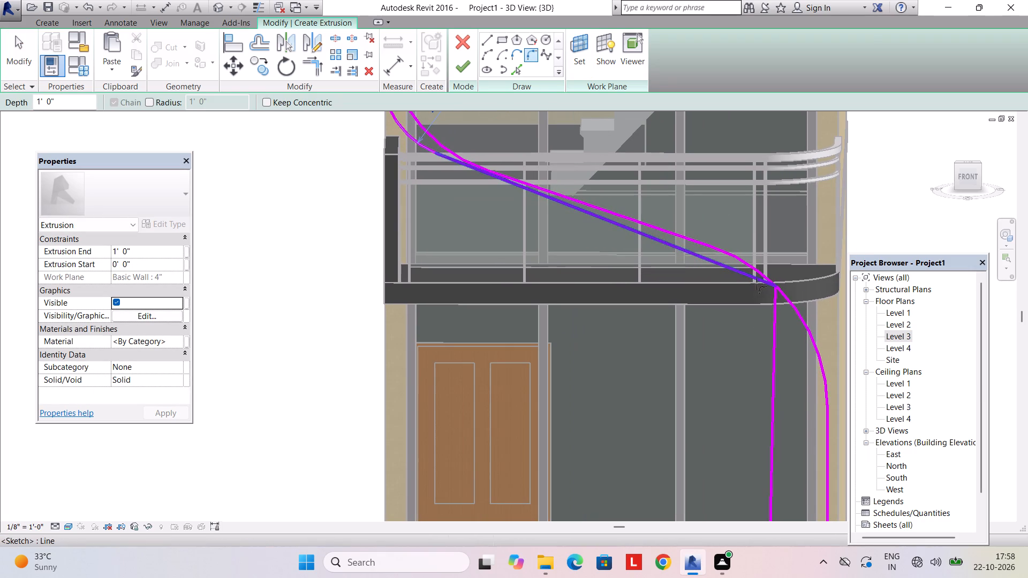
pyautogui.click(774, 301)
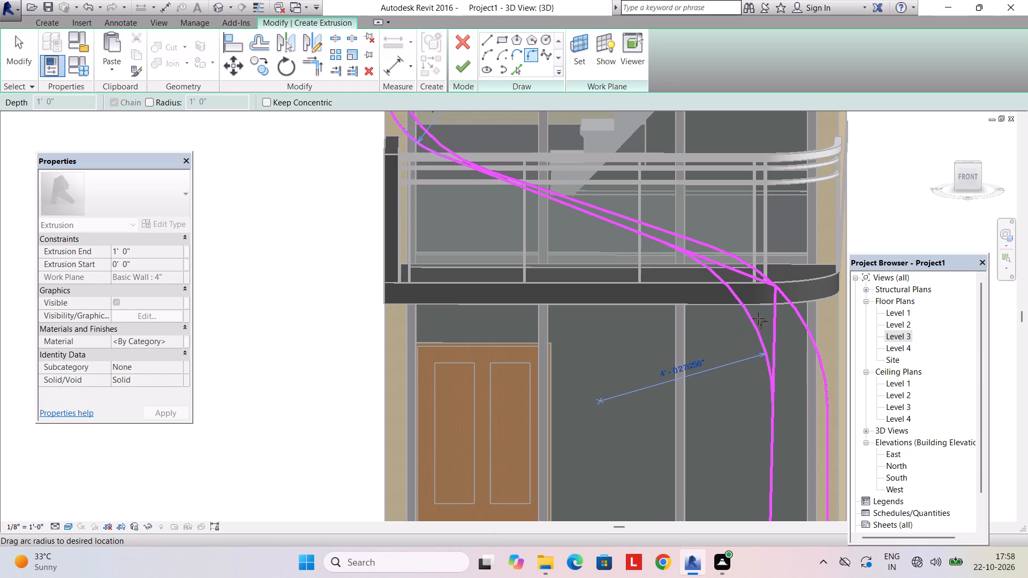
pyautogui.click(762, 316)
# Fillet the inner lower right corner at the lower balcony slab with about 0'-8" radius.
pyautogui.scroll(-2, 760, 317)
pyautogui.moveTo(703, 349); pyautogui.dragTo(704, 230, button='middle')
pyautogui.scroll(-4, 704, 229)
pyautogui.moveTo(719, 272); pyautogui.dragTo(720, 244, button='middle')
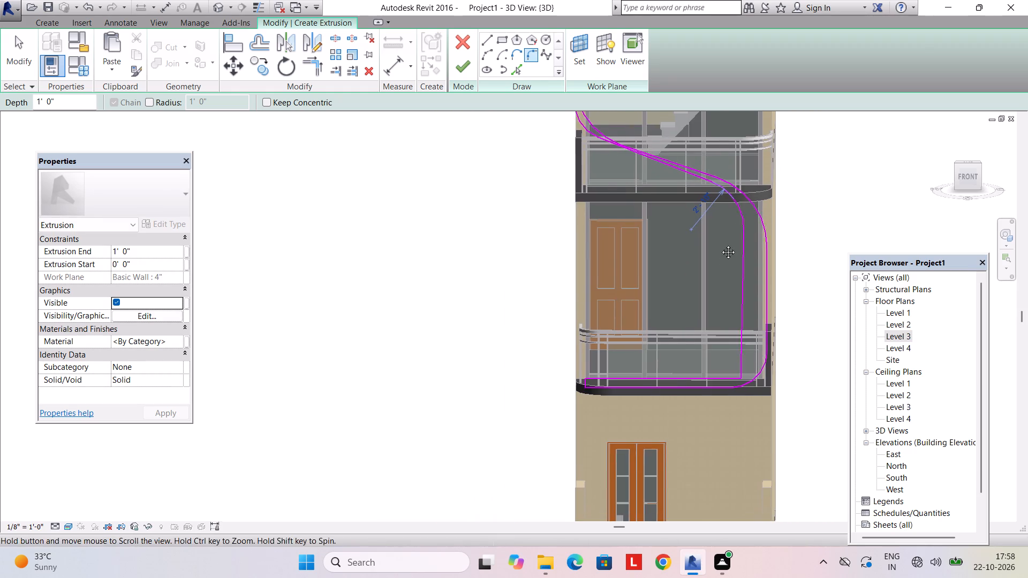
pyautogui.moveTo(720, 244); pyautogui.dragTo(720, 240, button='middle')
pyautogui.scroll(3, 745, 292)
pyautogui.click(736, 356)
pyautogui.click(719, 383)
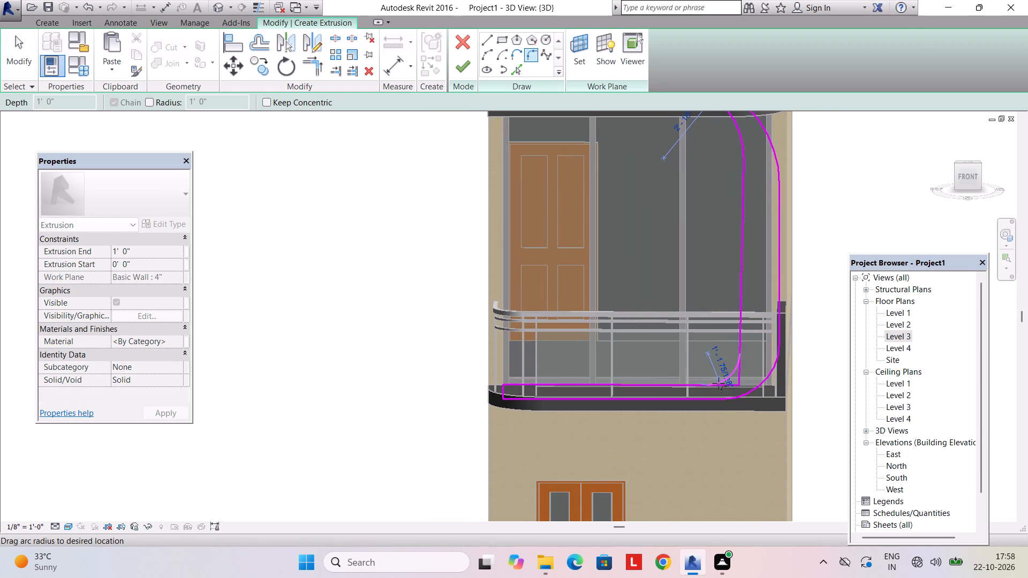
pyautogui.click(735, 379)
# Finish the closed band sketch as a solid extrusion 1'-0" deep and deselect it.
pyautogui.scroll(-5, 686, 358)
pyautogui.moveTo(644, 342); pyautogui.dragTo(657, 365, button='middle')
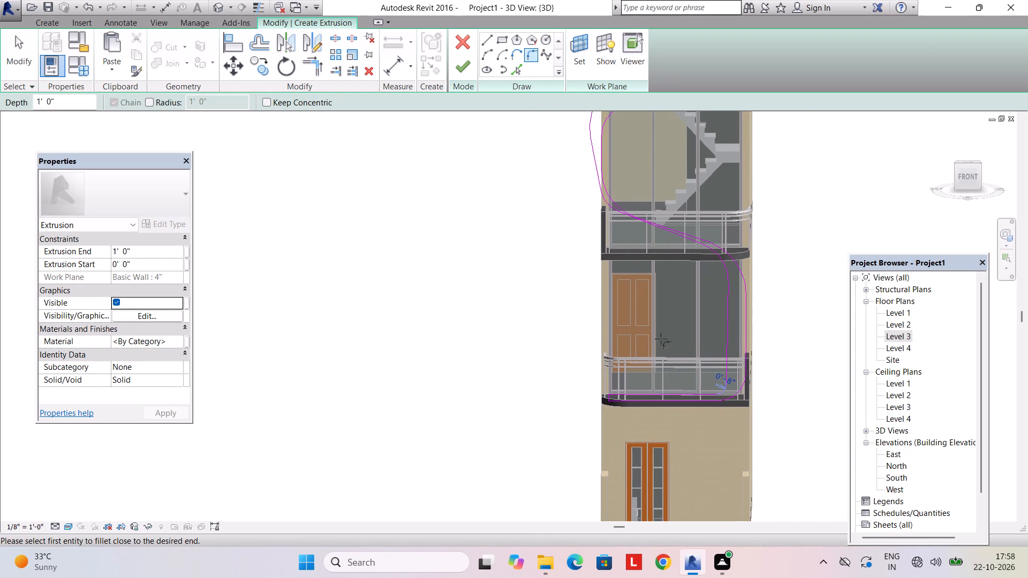
pyautogui.scroll(7, 633, 380)
pyautogui.scroll(-8, 651, 297)
pyautogui.moveTo(664, 274); pyautogui.dragTo(644, 349, button='middle')
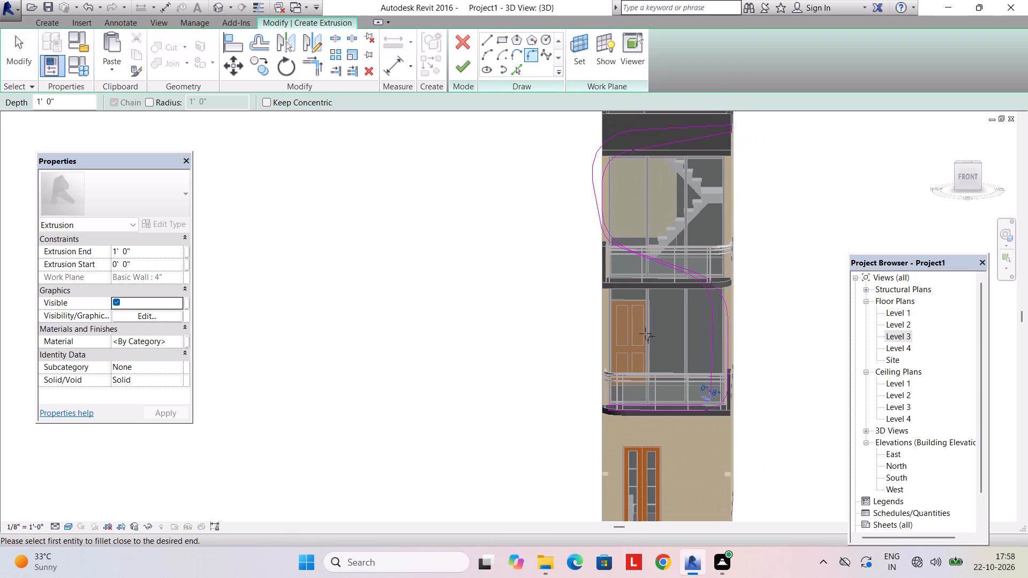
pyautogui.moveTo(648, 321); pyautogui.dragTo(616, 386, button='middle')
pyautogui.click(464, 74)
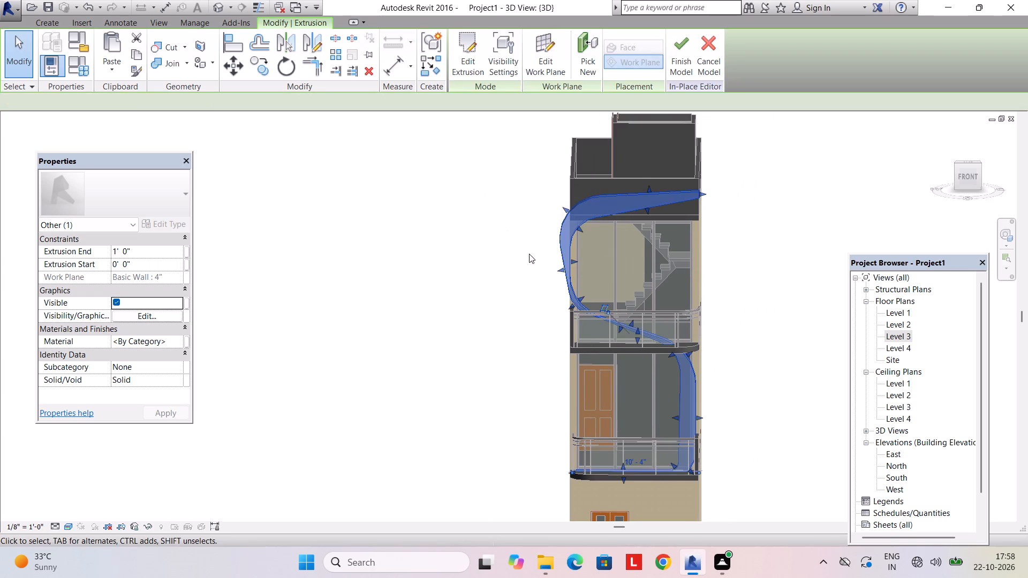
pyautogui.press('Escape')
# Examine the extruded band on the facade from the side and the front, around both balconies.
pyautogui.moveTo(591, 303); pyautogui.dragTo(769, 329, button='middle')
pyautogui.keyDown('shift'); pyautogui.scroll(-1, 769, 329); pyautogui.keyUp('shift')
pyautogui.scroll(5, 768, 336)
pyautogui.keyDown('shift'); pyautogui.moveTo(692, 354); pyautogui.dragTo(646, 376, button='middle'); pyautogui.keyUp('shift')
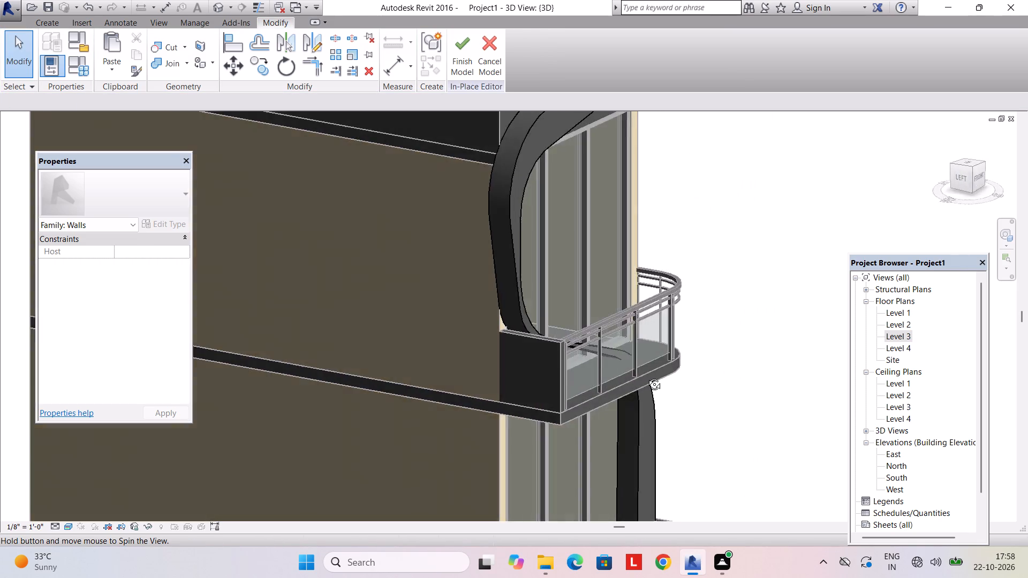
pyautogui.keyDown('shift'); pyautogui.moveTo(646, 376); pyautogui.dragTo(516, 419, button='middle'); pyautogui.keyUp('shift')
pyautogui.scroll(-1, 516, 419)
pyautogui.scroll(-4, 526, 366)
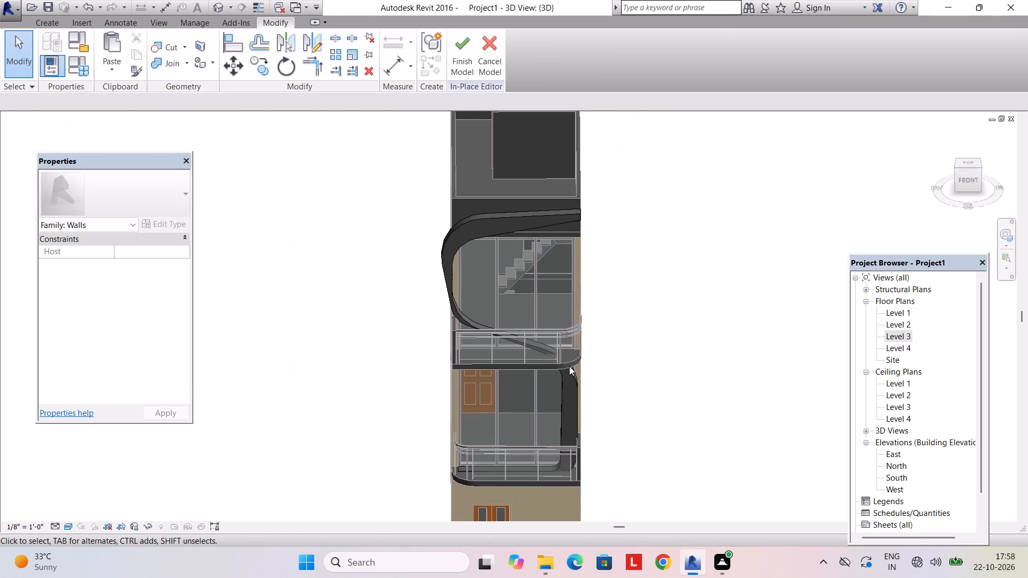
# Delete the extruded band winding down the front facade and finish the in-place model.
pyautogui.moveTo(568, 366); pyautogui.dragTo(570, 299, button='middle')
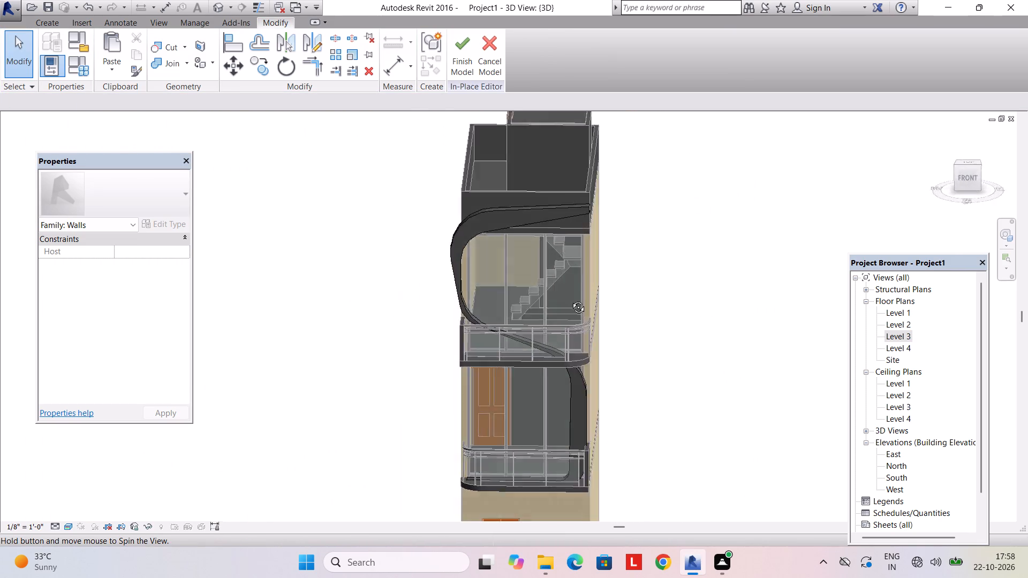
pyautogui.moveTo(570, 299); pyautogui.dragTo(583, 254, button='middle')
pyautogui.keyDown('shift'); pyautogui.moveTo(613, 302); pyautogui.dragTo(603, 258, button='middle'); pyautogui.keyUp('shift')
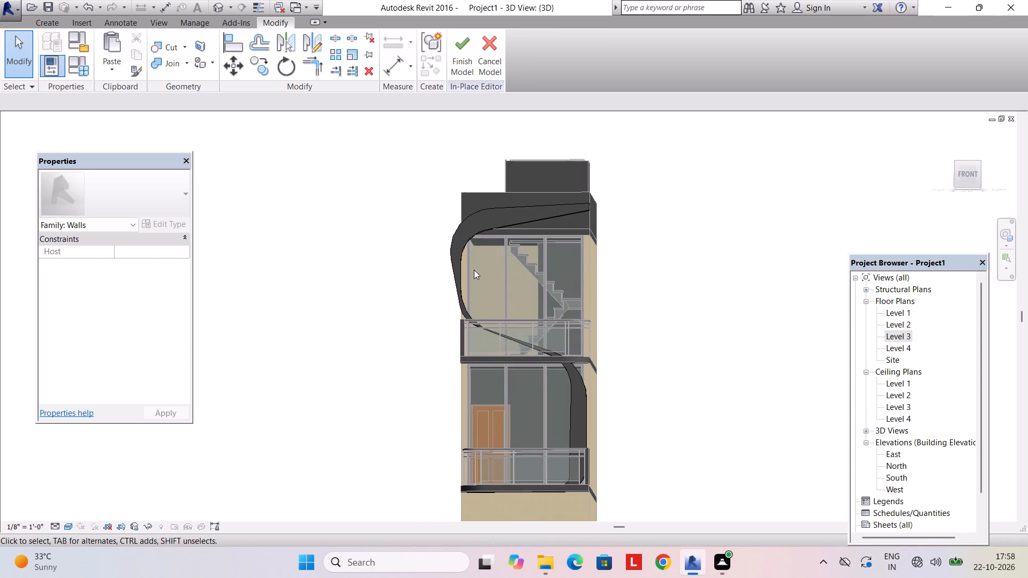
pyautogui.click(471, 235)
pyautogui.press('Delete')
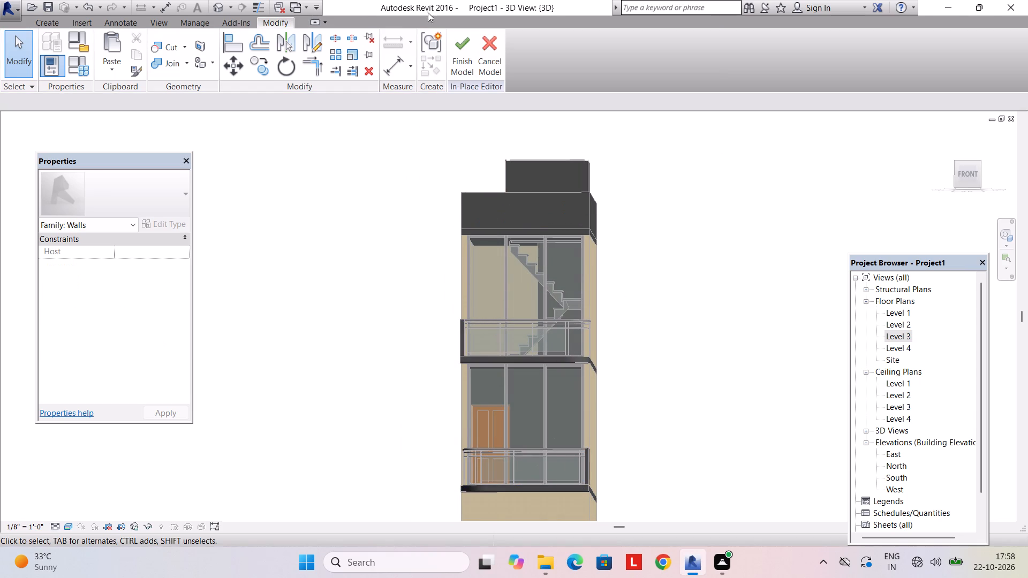
pyautogui.click(457, 61)
# Examine the whole building in 3D from the front and from above without the facade band.
pyautogui.click(548, 288)
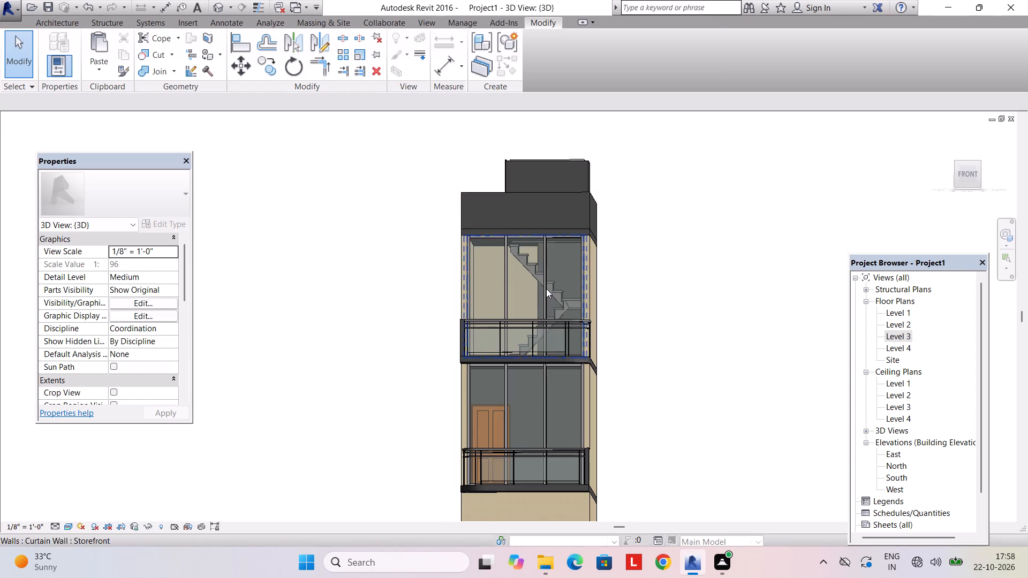
pyautogui.press('Escape')
pyautogui.scroll(-4, 544, 269)
pyautogui.keyDown('shift'); pyautogui.moveTo(544, 269); pyautogui.dragTo(549, 320, button='middle'); pyautogui.keyUp('shift')
pyautogui.keyDown('shift'); pyautogui.moveTo(545, 314); pyautogui.dragTo(572, 333, button='middle'); pyautogui.keyUp('shift')
pyautogui.keyDown('shift'); pyautogui.moveTo(572, 332); pyautogui.dragTo(550, 270, button='middle'); pyautogui.keyUp('shift')
pyautogui.scroll(4, 554, 301)
pyautogui.keyDown('shift'); pyautogui.moveTo(554, 303); pyautogui.dragTo(590, 370, button='middle'); pyautogui.keyUp('shift')
pyautogui.scroll(-5, 593, 348)
pyautogui.keyDown('shift'); pyautogui.moveTo(628, 275); pyautogui.dragTo(550, 305, button='middle'); pyautogui.keyUp('shift')
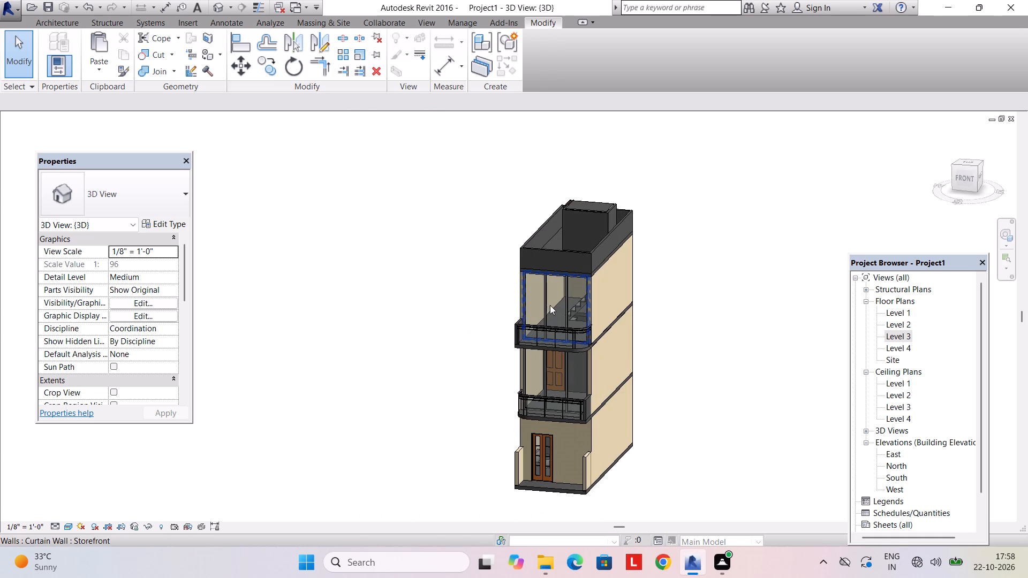
# Save the project as duplex house plan in the FUJI REVIT folder under Documents.
pyautogui.hotkey('ctrl', 's')
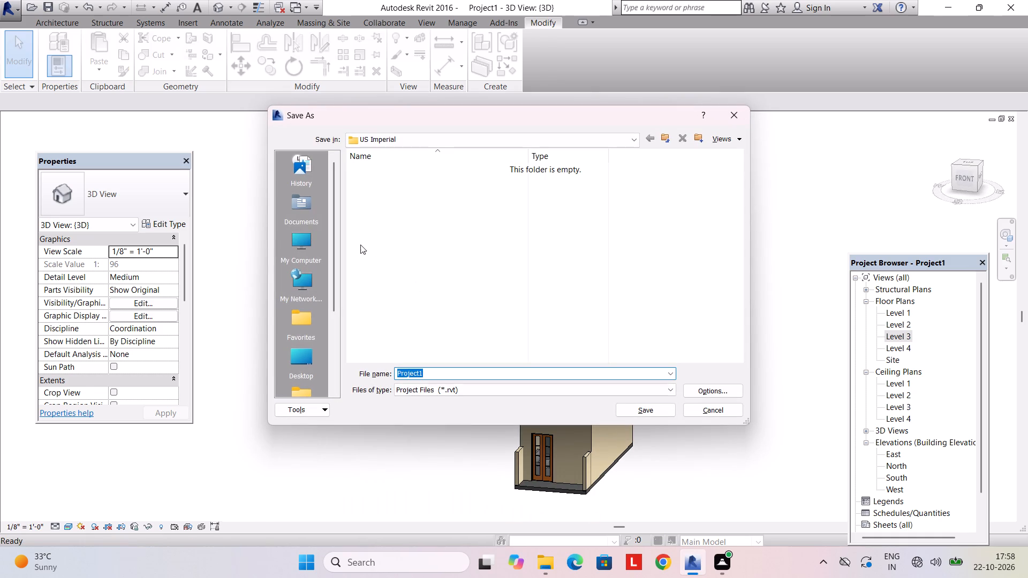
pyautogui.doubleClick(299, 206)
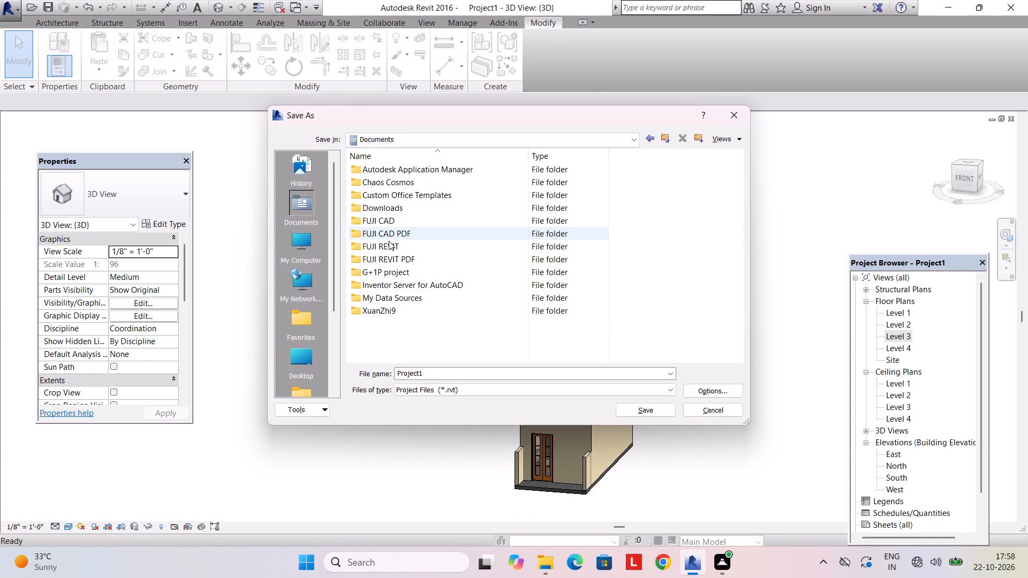
pyautogui.doubleClick(390, 245)
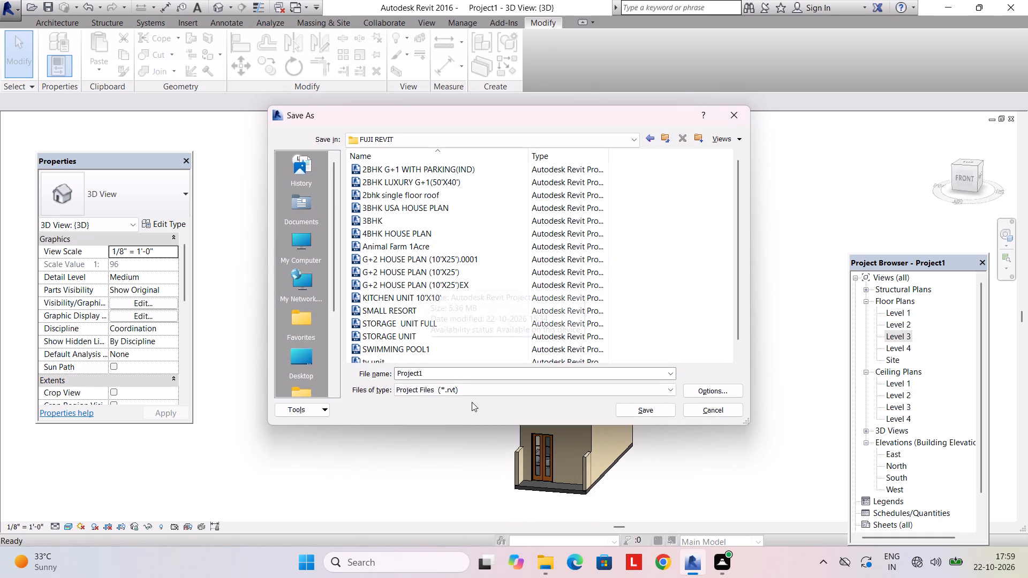
pyautogui.click(470, 375)
pyautogui.write('duplex')
pyautogui.press('space')
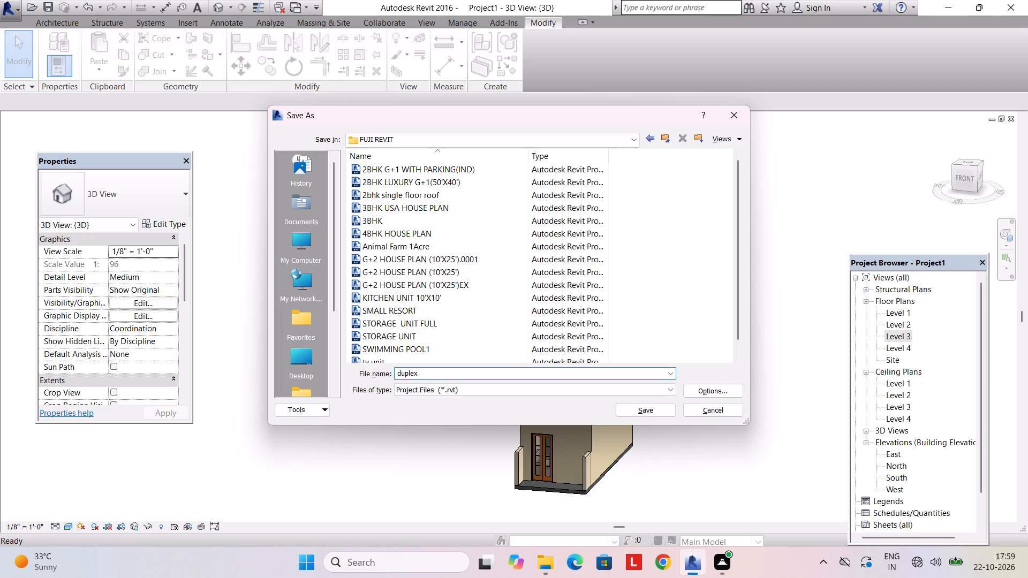
pyautogui.write('house plan')
pyautogui.press('Return')
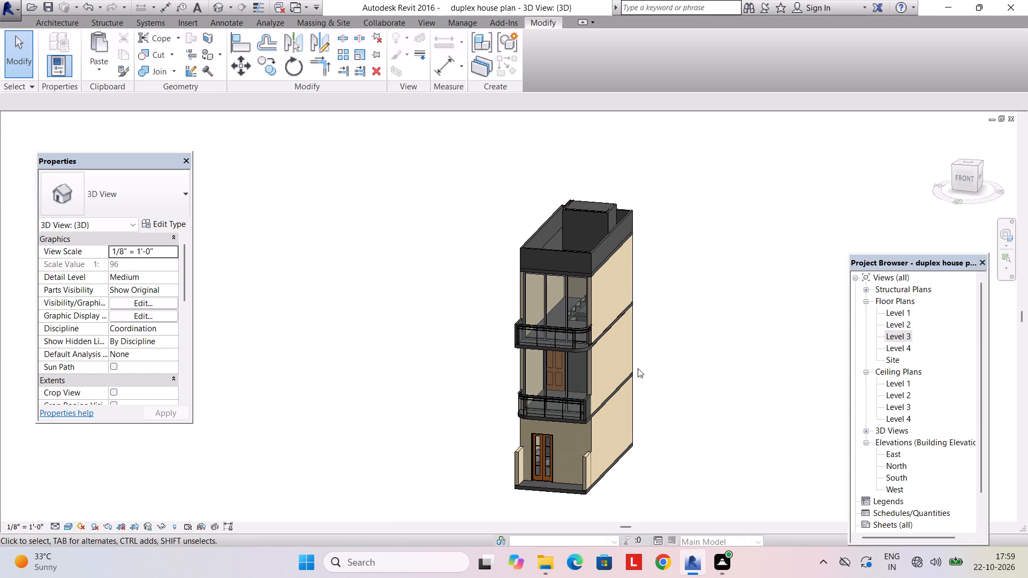
# Open the Level 1 floor plan and choose the paper size for printing it with Microsoft Print to PDF.
pyautogui.doubleClick(899, 313)
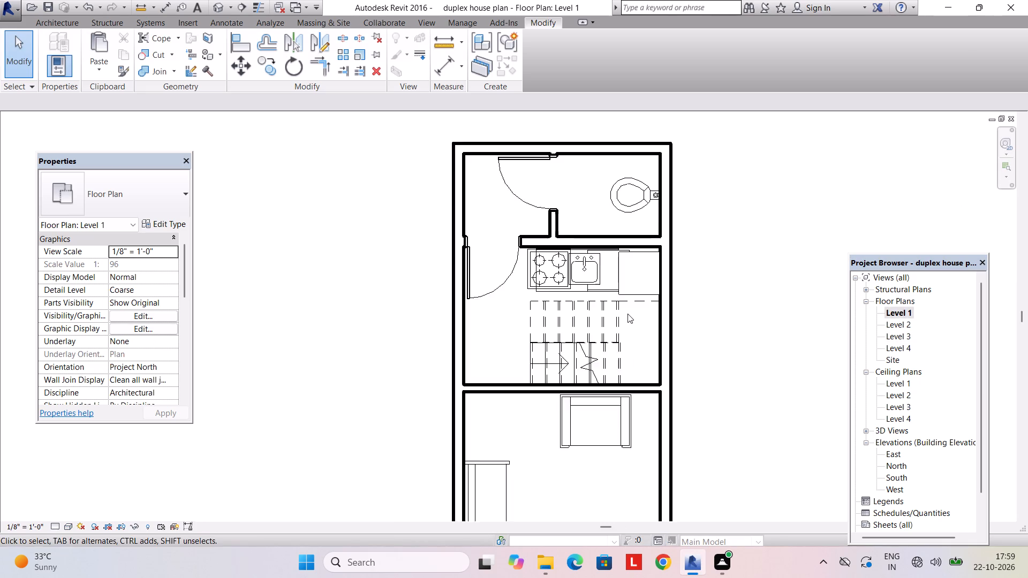
pyautogui.scroll(-3, 628, 314)
pyautogui.moveTo(626, 314); pyautogui.dragTo(616, 241, button='middle')
pyautogui.scroll(-1, 611, 239)
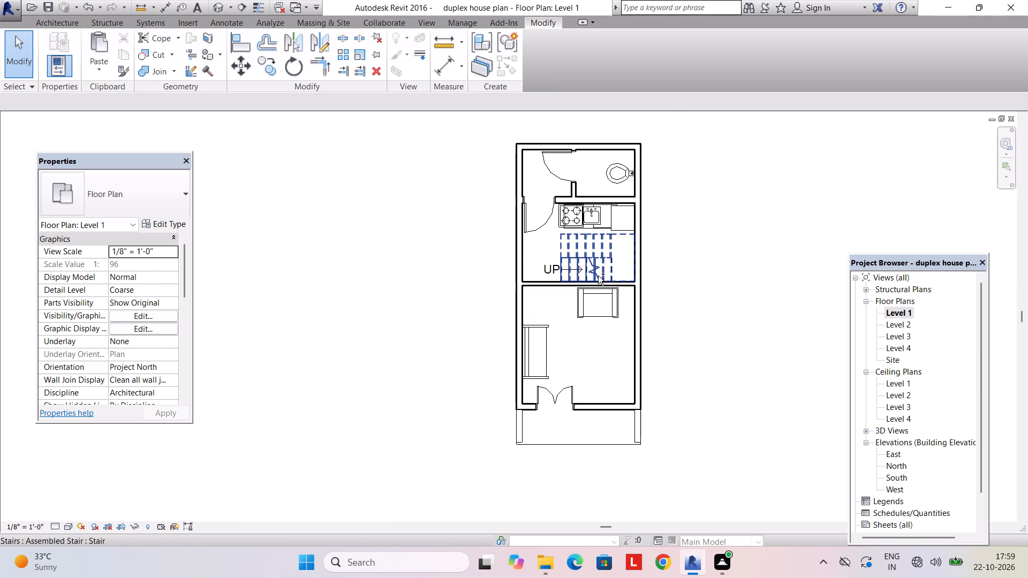
pyautogui.hotkey('ctrl', 'p')
pyautogui.click(648, 144)
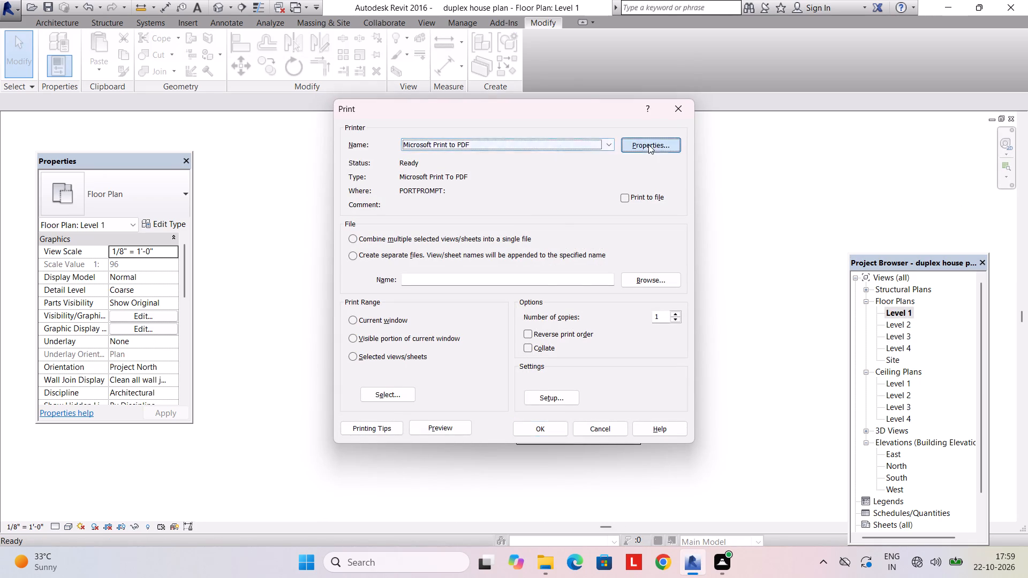
pyautogui.click(640, 403)
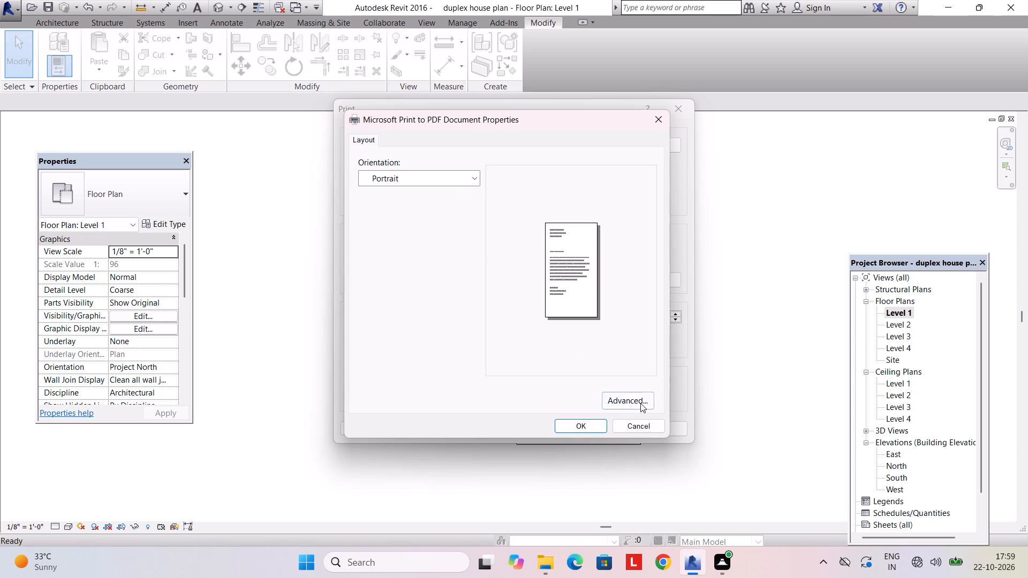
pyautogui.click(493, 164)
pyautogui.scroll(14, 486, 171)
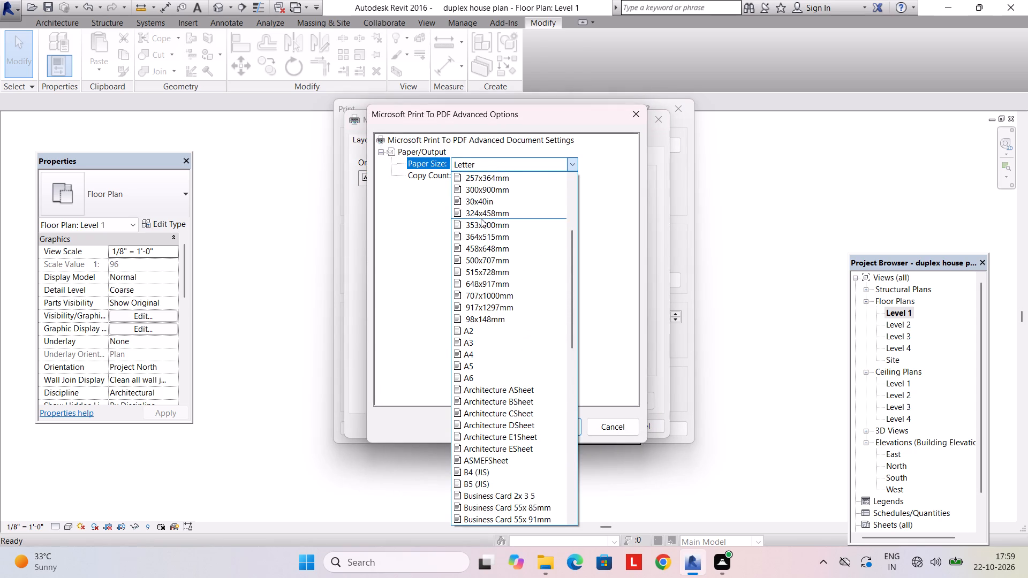
pyautogui.click(478, 348)
pyautogui.click(559, 423)
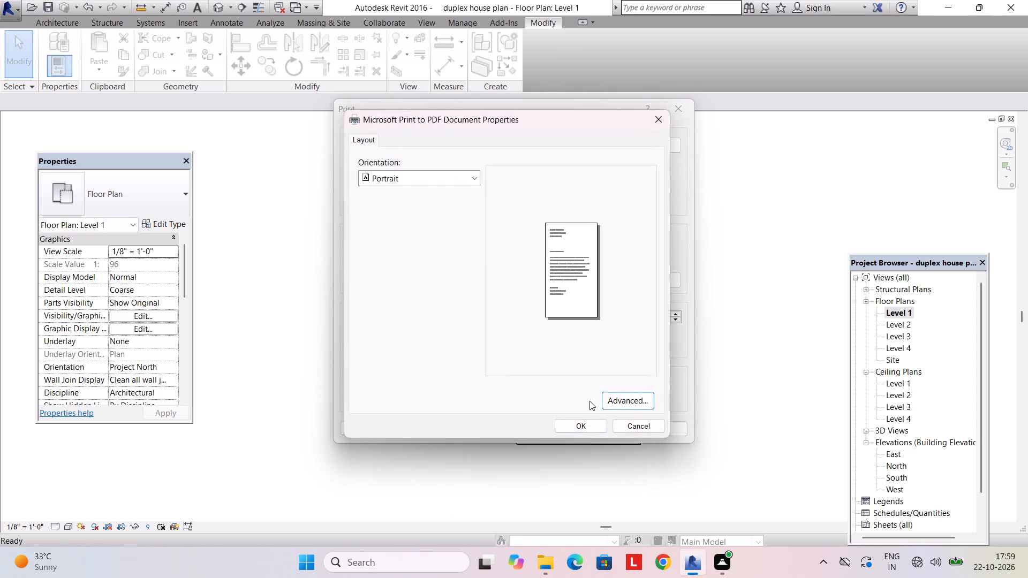
pyautogui.click(586, 428)
# Print the current window to a PDF named duplex house in the FUJI REVIT PDF folder.
pyautogui.click(378, 327)
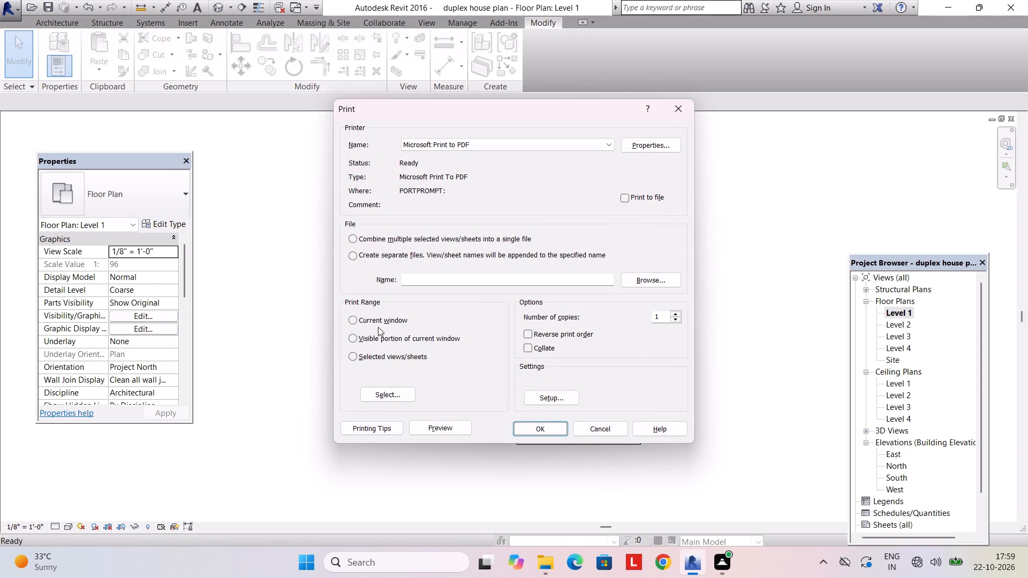
pyautogui.click(390, 322)
pyautogui.click(543, 432)
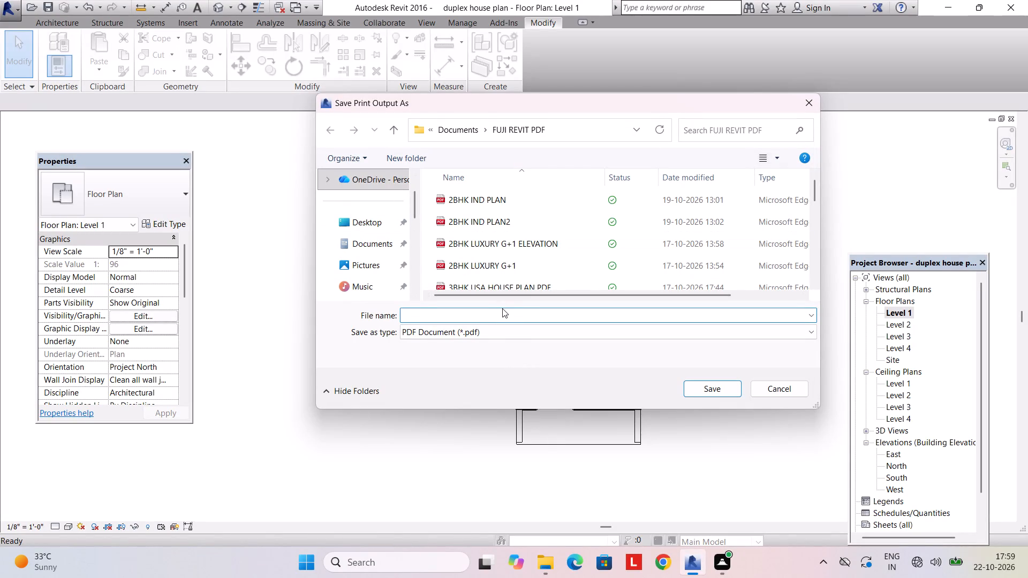
pyautogui.write('dul')
pyautogui.press('BackSpace')
pyautogui.write('plex house')
pyautogui.press('space')
pyautogui.press('Return')
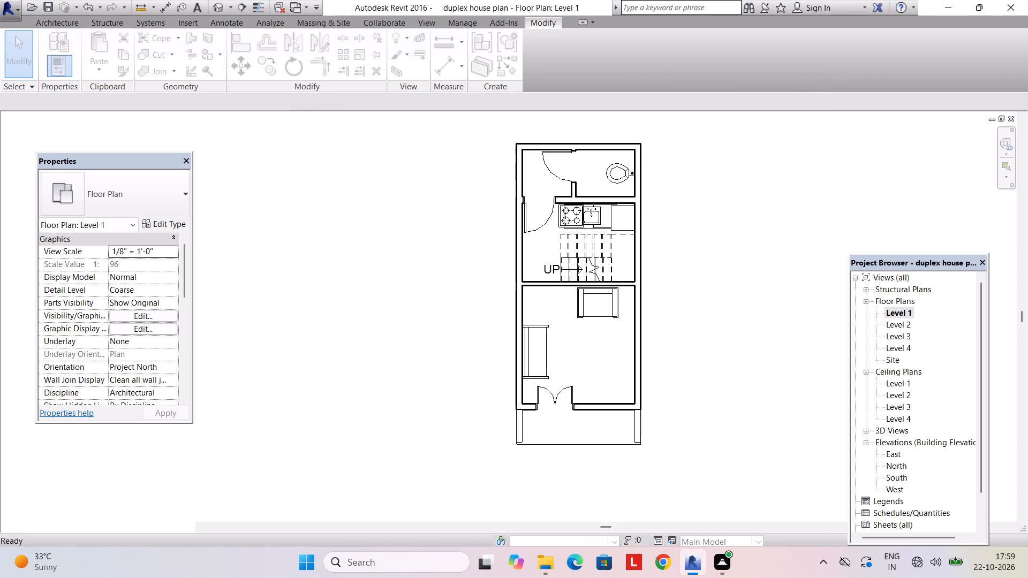
# View the Level 2 and Level 3 floor plans.
pyautogui.scroll(-3, 772, 340)
pyautogui.doubleClick(897, 326)
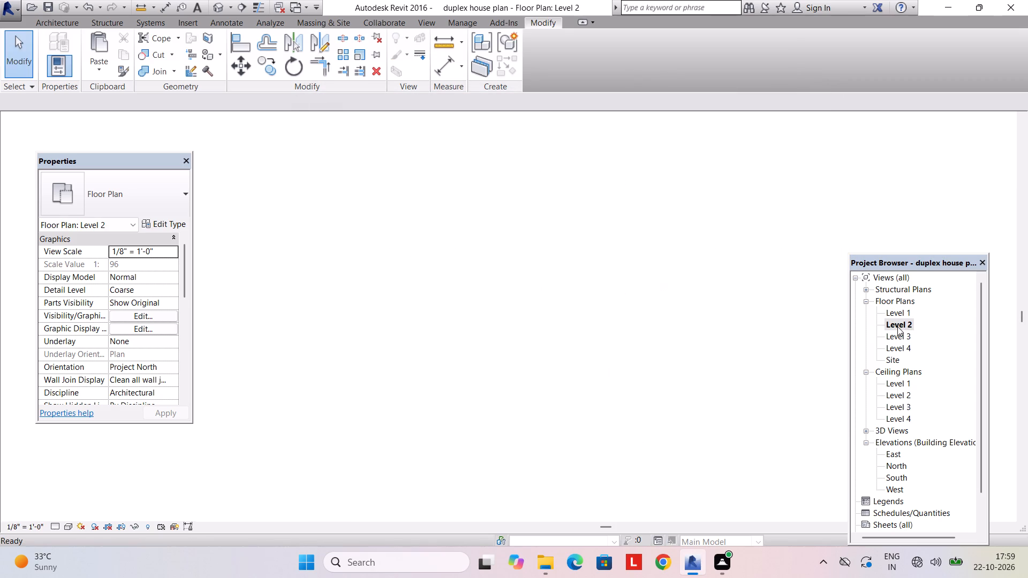
pyautogui.doubleClick(897, 339)
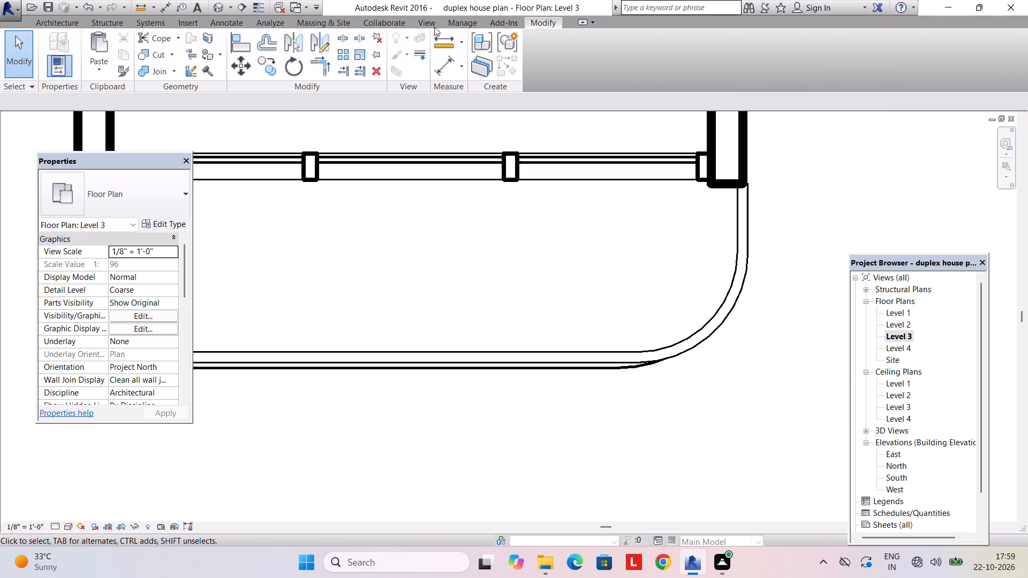
# Examine the building in the 3D view around its side, balconies and front facade.
pyautogui.click(418, 21)
pyautogui.click(390, 45)
pyautogui.moveTo(595, 325); pyautogui.dragTo(632, 279, button='middle')
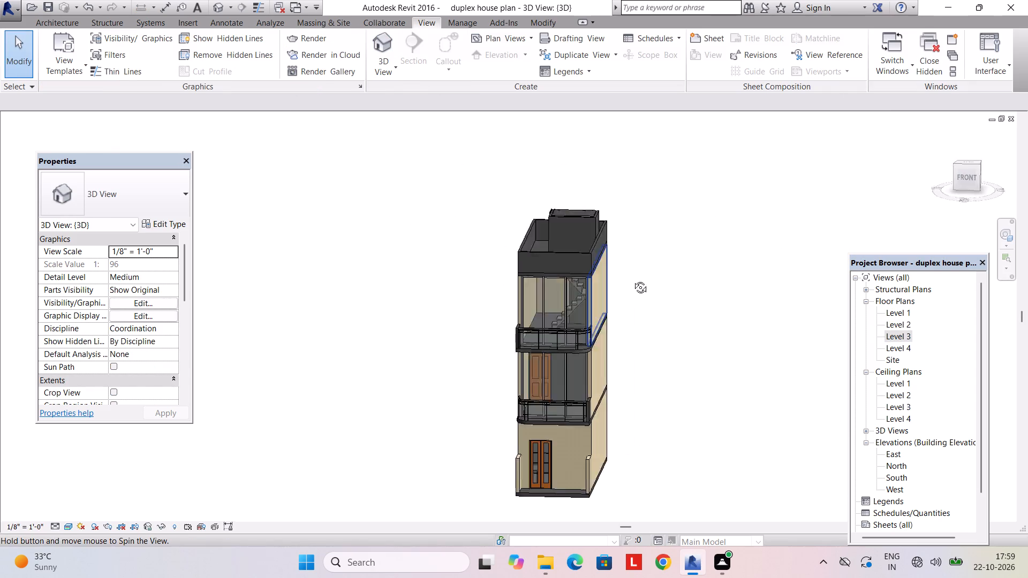
pyautogui.moveTo(632, 279); pyautogui.dragTo(648, 248, button='middle')
pyautogui.scroll(4, 591, 336)
pyautogui.moveTo(591, 328); pyautogui.dragTo(412, 420, button='middle')
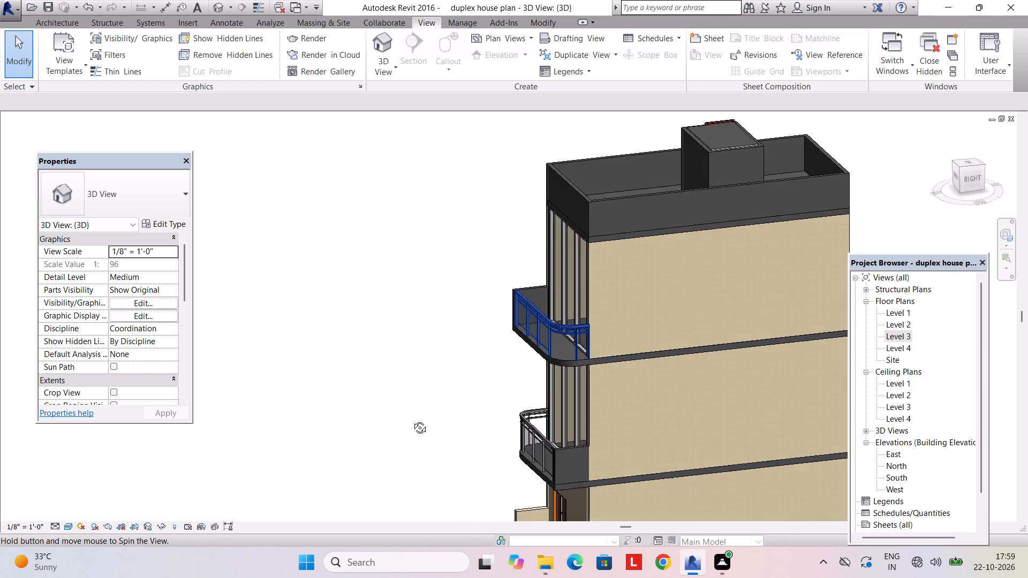
pyautogui.moveTo(412, 420); pyautogui.dragTo(598, 338, button='middle')
pyautogui.scroll(-4, 598, 338)
pyautogui.keyDown('shift'); pyautogui.moveTo(598, 338); pyautogui.dragTo(543, 376, button='middle'); pyautogui.keyUp('shift')
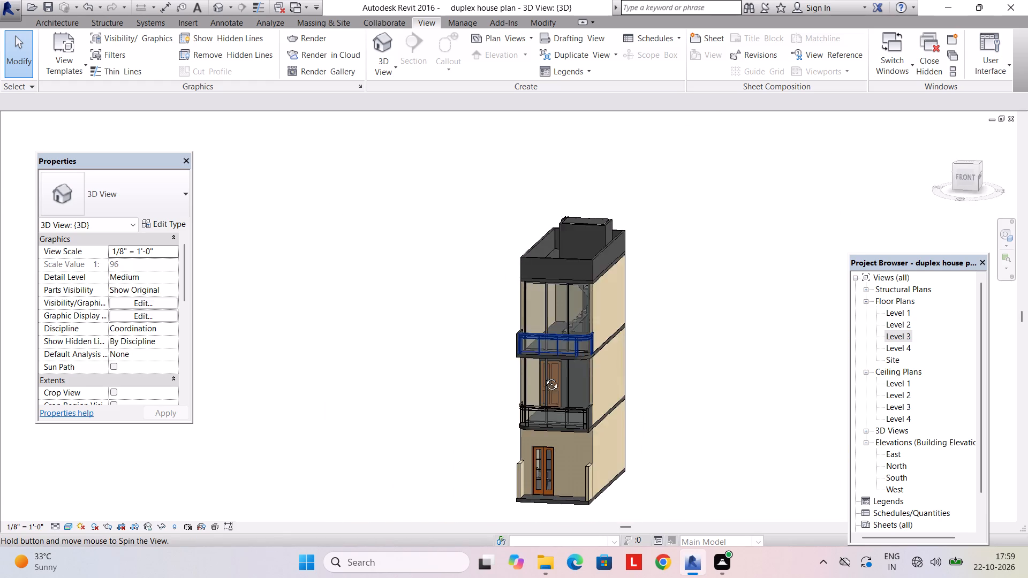
pyautogui.keyDown('shift'); pyautogui.moveTo(543, 376); pyautogui.dragTo(570, 271, button='middle'); pyautogui.keyUp('shift')
pyautogui.scroll(2, 572, 328)
pyautogui.moveTo(572, 329); pyautogui.dragTo(571, 364, button='middle')
pyautogui.moveTo(571, 364); pyautogui.dragTo(578, 261, button='middle')
pyautogui.keyDown('shift'); pyautogui.moveTo(575, 284); pyautogui.dragTo(580, 311, button='middle'); pyautogui.keyUp('shift')
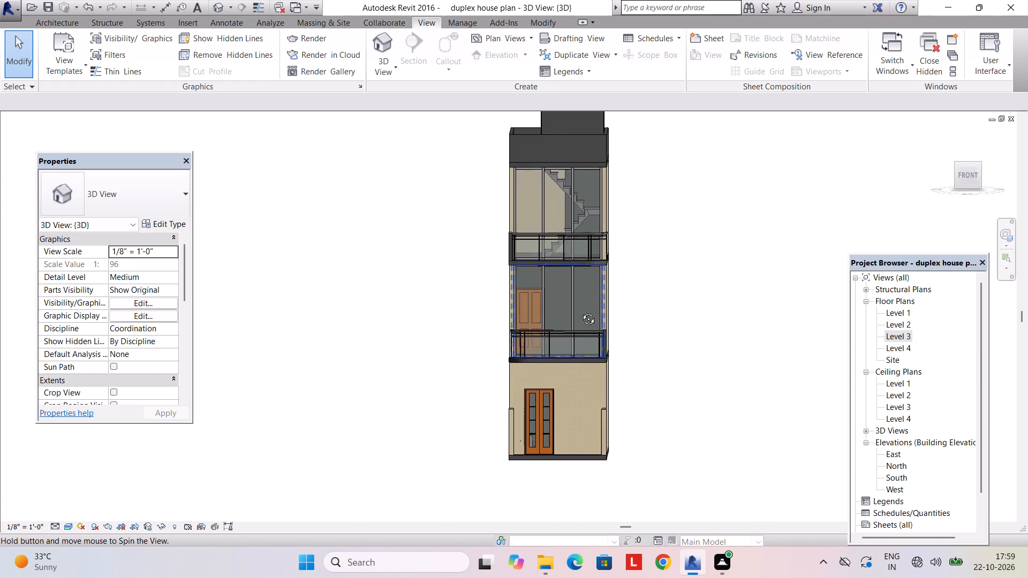
pyautogui.keyDown('shift'); pyautogui.moveTo(580, 311); pyautogui.dragTo(579, 310, button='middle'); pyautogui.keyUp('shift')
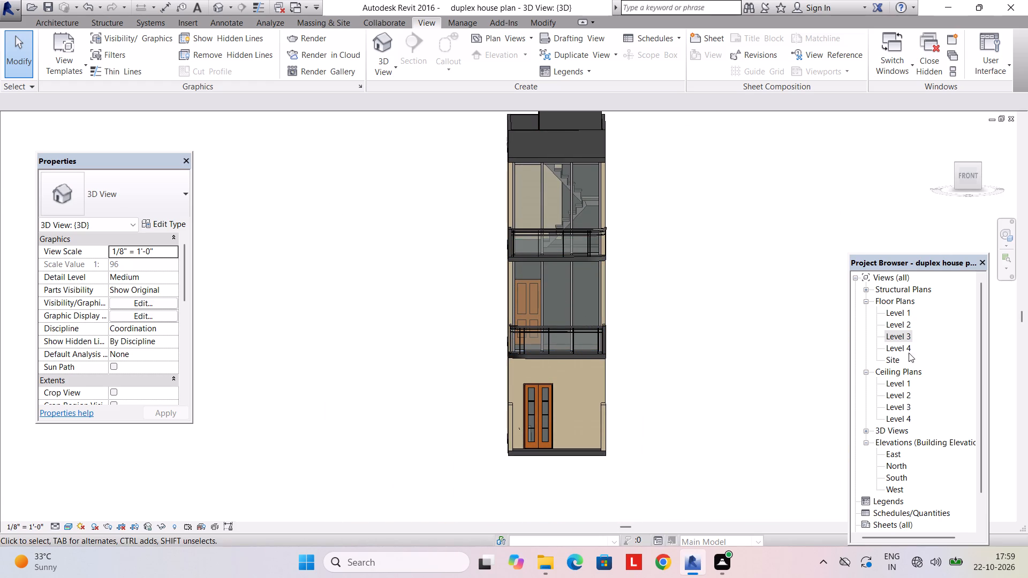
# Place a camera on the Site plan in front of the building, aimed straight through it toward the back.
pyautogui.doubleClick(897, 356)
pyautogui.click(387, 70)
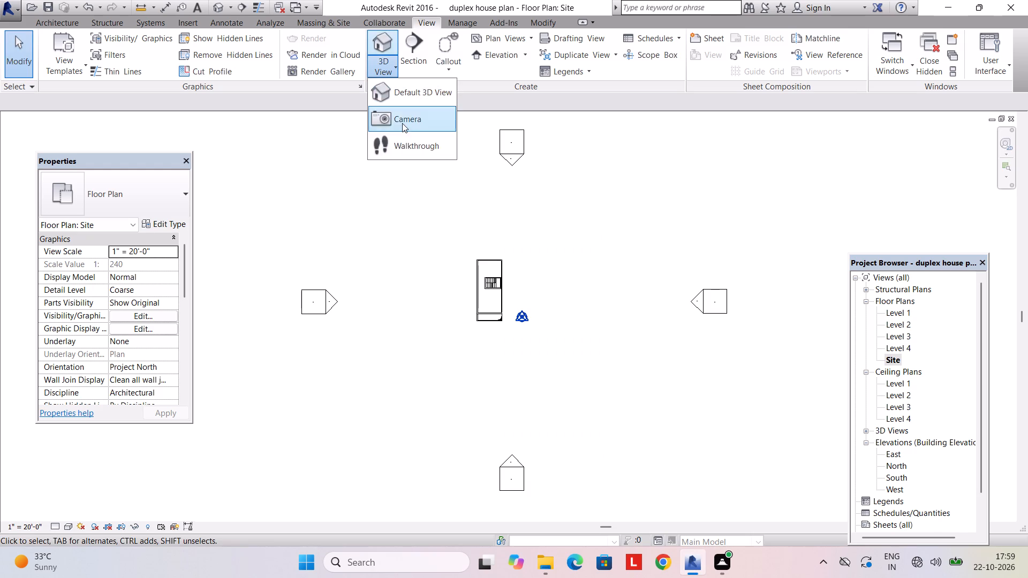
pyautogui.click(402, 123)
pyautogui.click(493, 381)
pyautogui.click(491, 223)
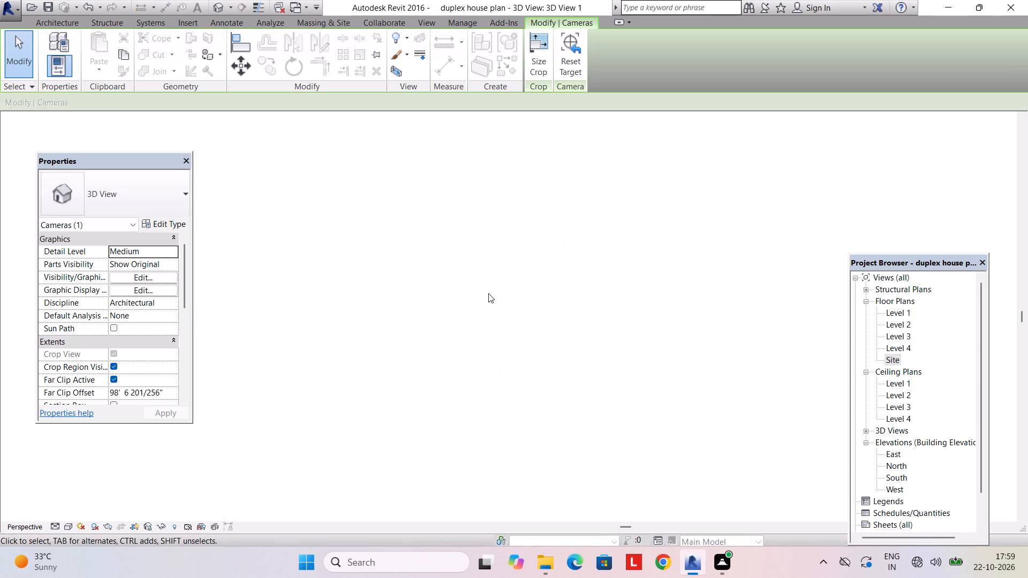
# Resize the camera view's crop region to frame the full building from above the parapet to the base, tightening both sides.
pyautogui.scroll(-9, 488, 293)
pyautogui.moveTo(493, 294); pyautogui.dragTo(488, 370, button='middle')
pyautogui.scroll(-1, 493, 309)
pyautogui.moveTo(486, 326); pyautogui.dragTo(491, 272)
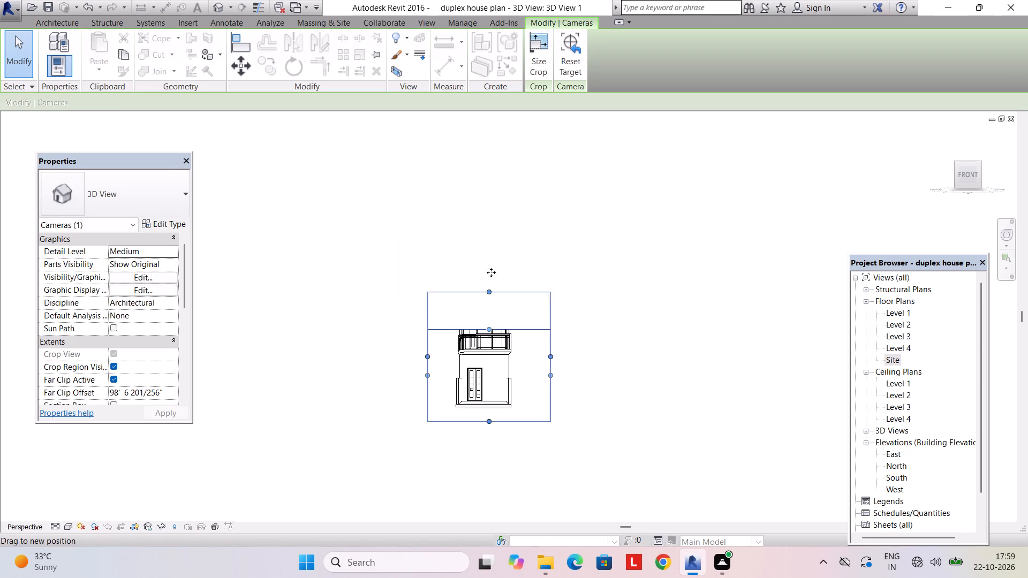
pyautogui.moveTo(491, 272); pyautogui.dragTo(493, 235)
pyautogui.moveTo(490, 237); pyautogui.dragTo(490, 226)
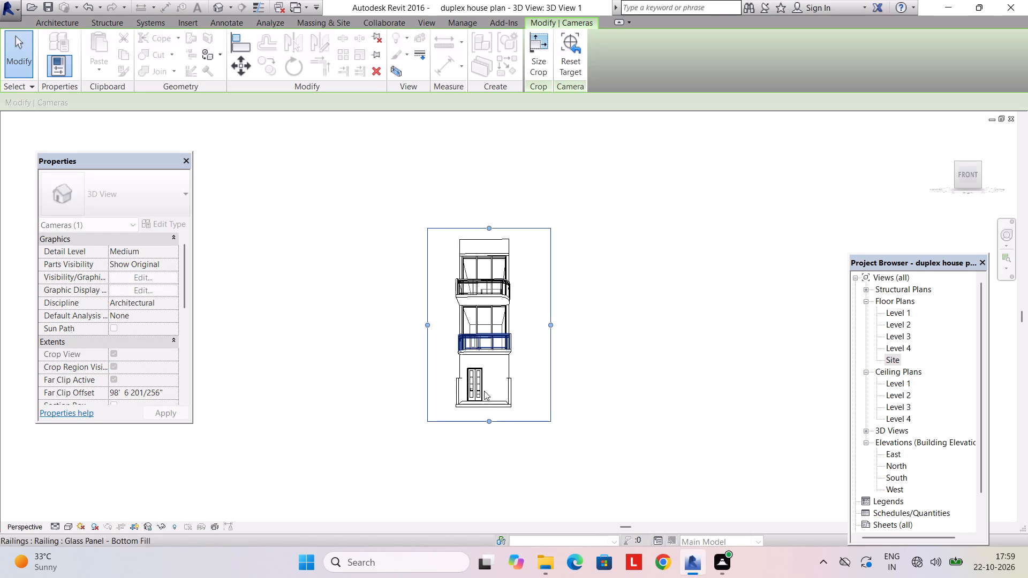
pyautogui.moveTo(484, 421); pyautogui.dragTo(485, 412)
pyautogui.moveTo(428, 321); pyautogui.dragTo(454, 324)
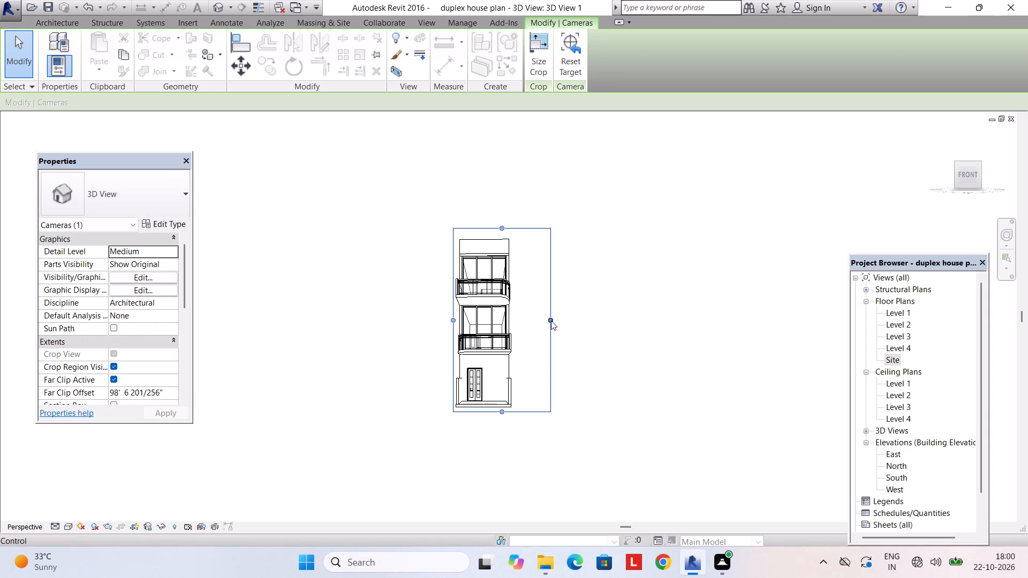
pyautogui.moveTo(553, 317); pyautogui.dragTo(521, 321)
# Widen the camera view's crop region slightly on both sides of the building.
pyautogui.scroll(6, 505, 343)
pyautogui.moveTo(505, 343); pyautogui.dragTo(505, 344, button='middle')
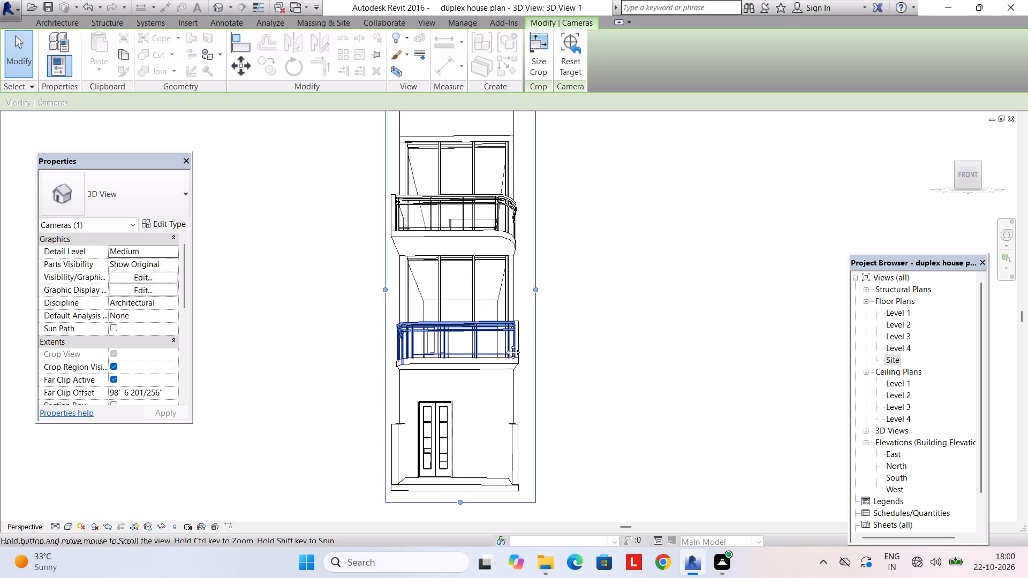
pyautogui.moveTo(505, 344); pyautogui.dragTo(542, 393, button='middle')
pyautogui.scroll(1, 541, 389)
pyautogui.scroll(-2, 541, 384)
pyautogui.moveTo(547, 380); pyautogui.dragTo(565, 367, button='middle')
pyautogui.scroll(-1, 565, 367)
pyautogui.moveTo(584, 337); pyautogui.dragTo(598, 338)
pyautogui.moveTo(467, 334); pyautogui.dragTo(436, 341)
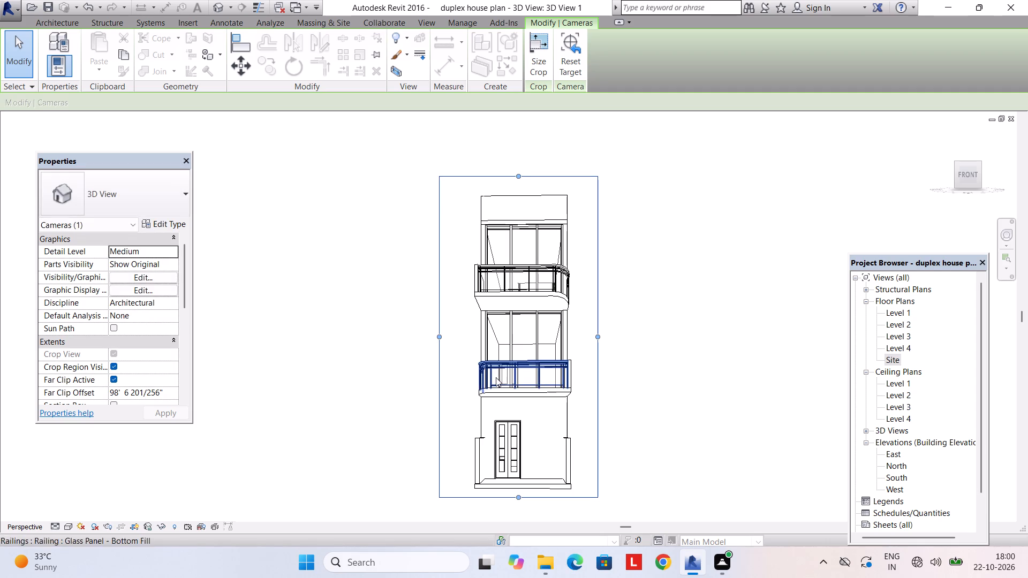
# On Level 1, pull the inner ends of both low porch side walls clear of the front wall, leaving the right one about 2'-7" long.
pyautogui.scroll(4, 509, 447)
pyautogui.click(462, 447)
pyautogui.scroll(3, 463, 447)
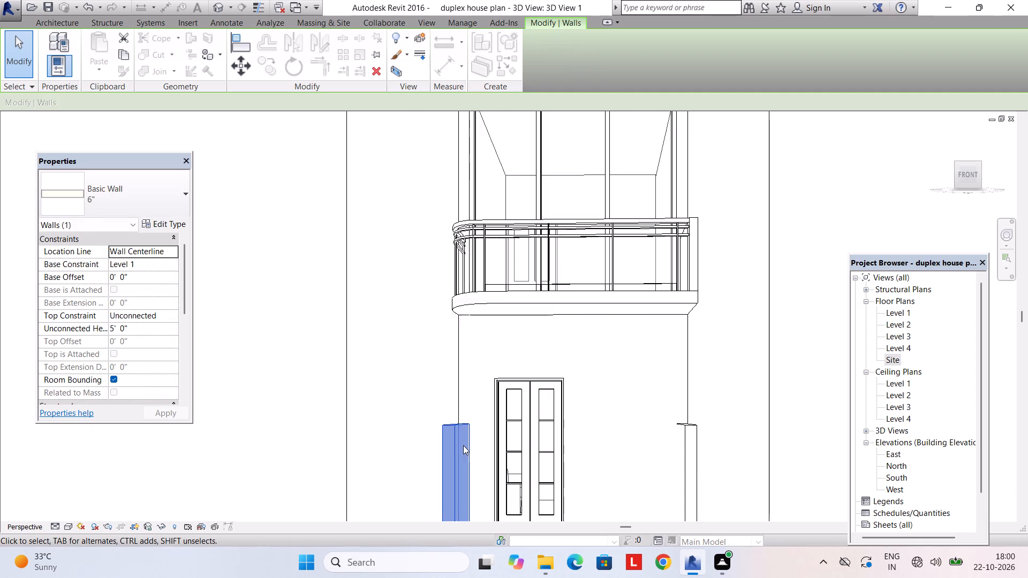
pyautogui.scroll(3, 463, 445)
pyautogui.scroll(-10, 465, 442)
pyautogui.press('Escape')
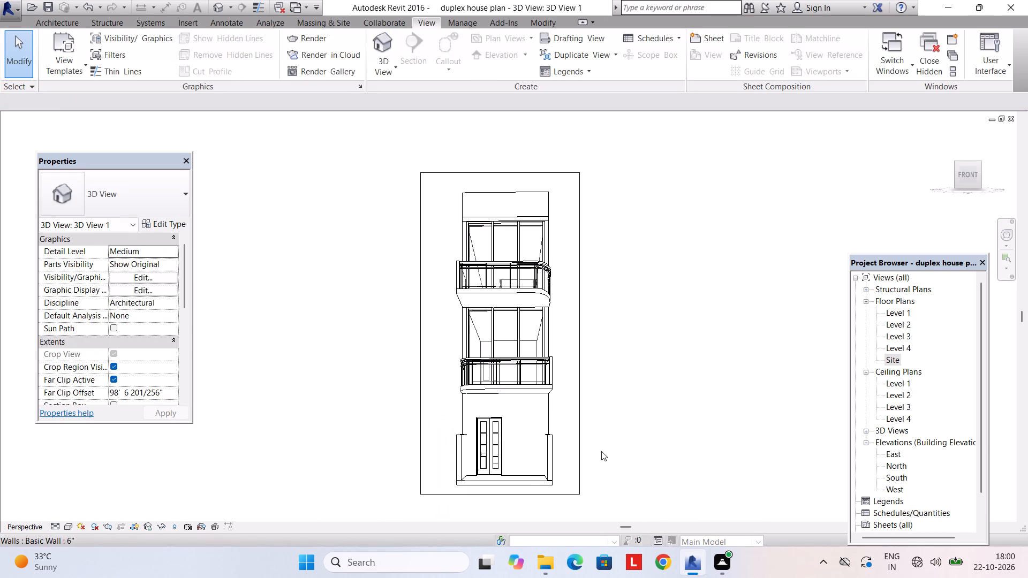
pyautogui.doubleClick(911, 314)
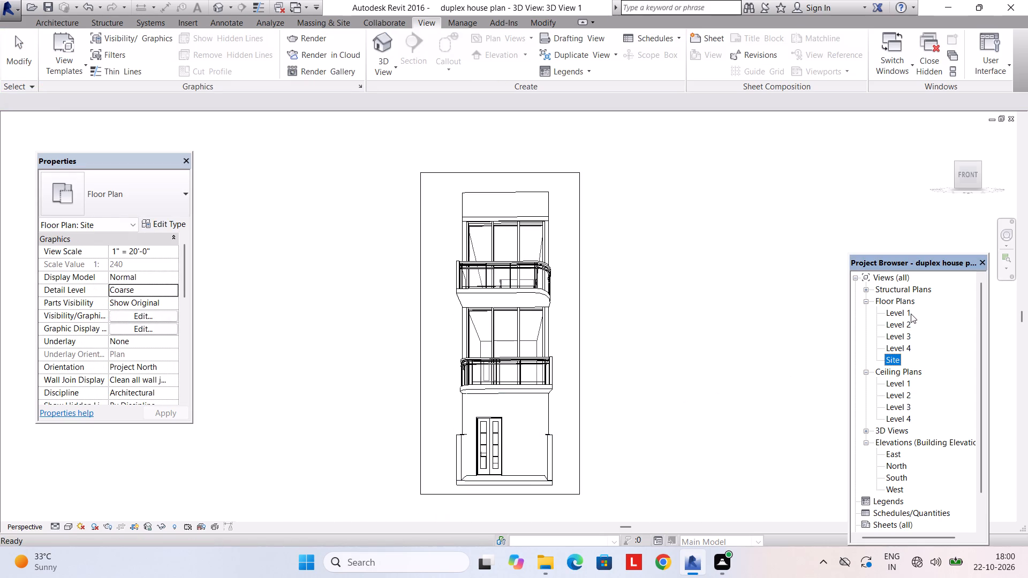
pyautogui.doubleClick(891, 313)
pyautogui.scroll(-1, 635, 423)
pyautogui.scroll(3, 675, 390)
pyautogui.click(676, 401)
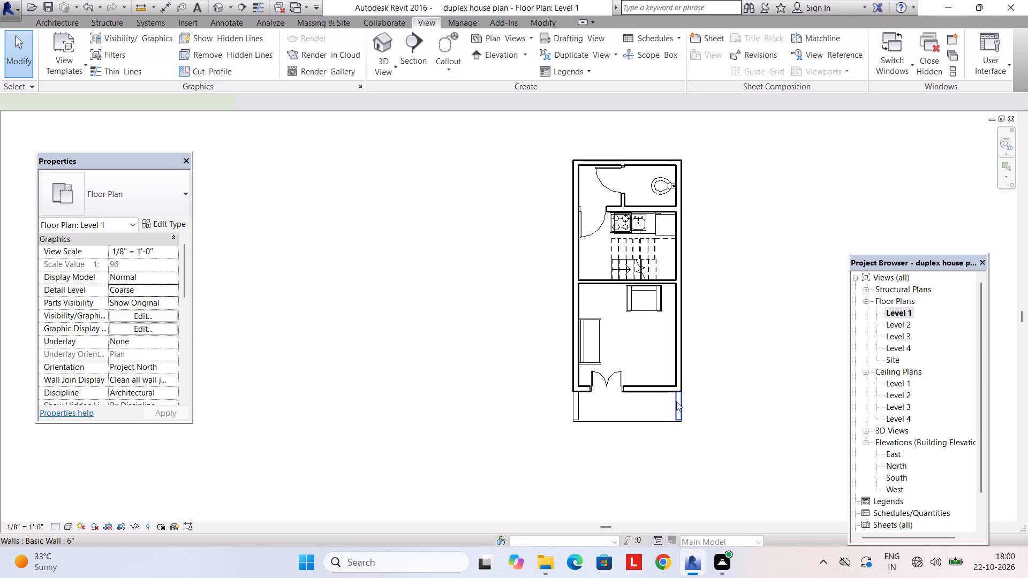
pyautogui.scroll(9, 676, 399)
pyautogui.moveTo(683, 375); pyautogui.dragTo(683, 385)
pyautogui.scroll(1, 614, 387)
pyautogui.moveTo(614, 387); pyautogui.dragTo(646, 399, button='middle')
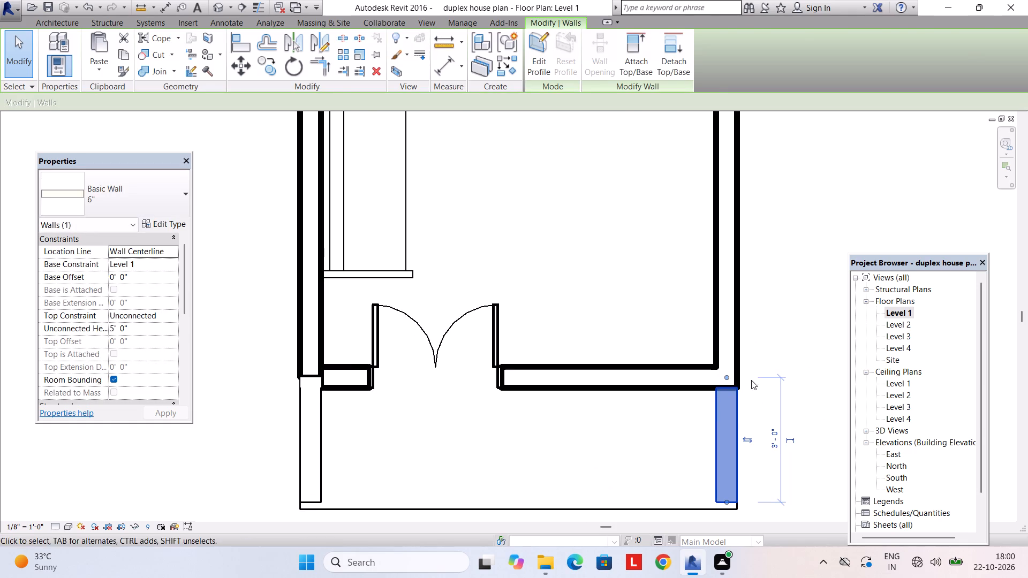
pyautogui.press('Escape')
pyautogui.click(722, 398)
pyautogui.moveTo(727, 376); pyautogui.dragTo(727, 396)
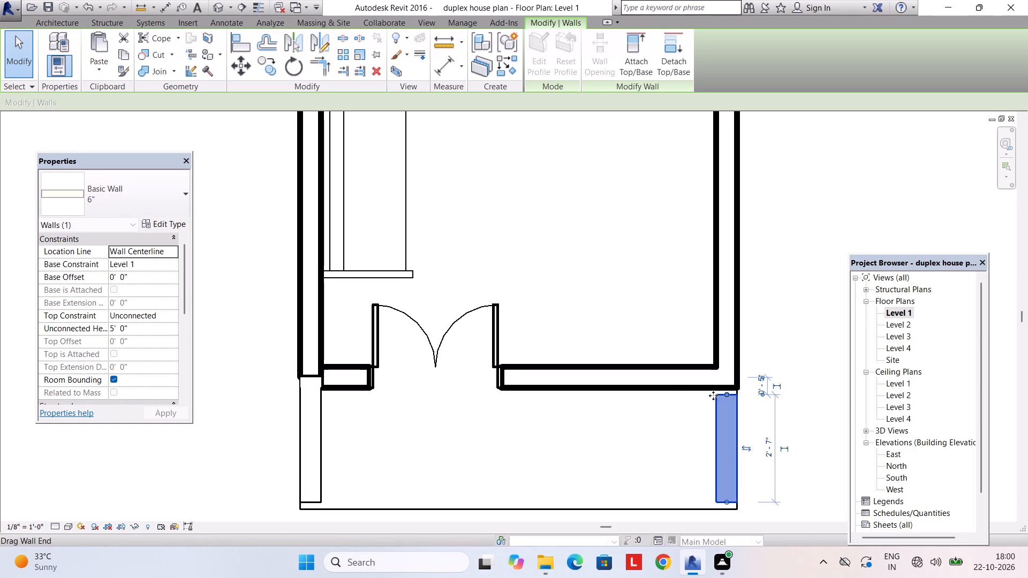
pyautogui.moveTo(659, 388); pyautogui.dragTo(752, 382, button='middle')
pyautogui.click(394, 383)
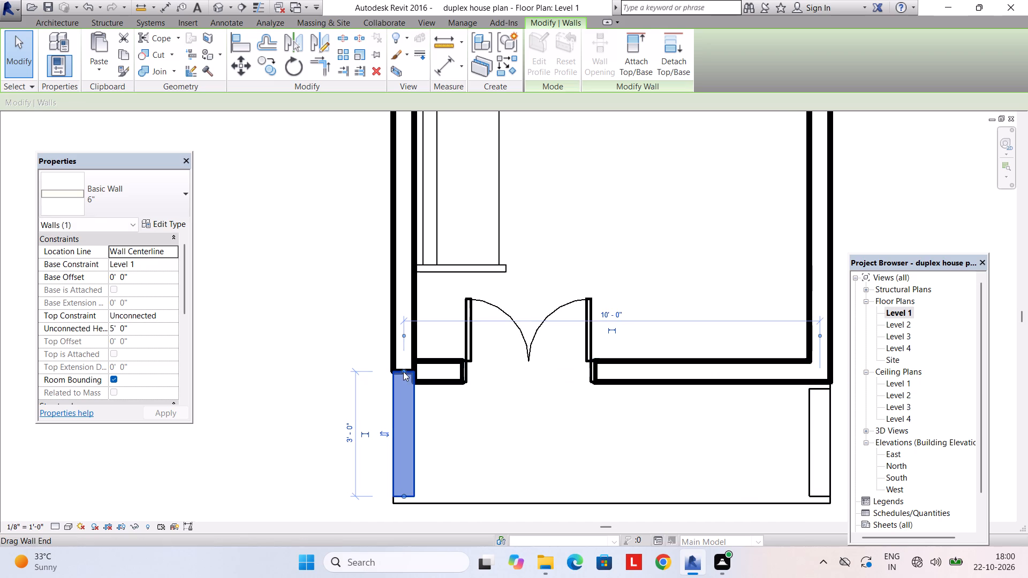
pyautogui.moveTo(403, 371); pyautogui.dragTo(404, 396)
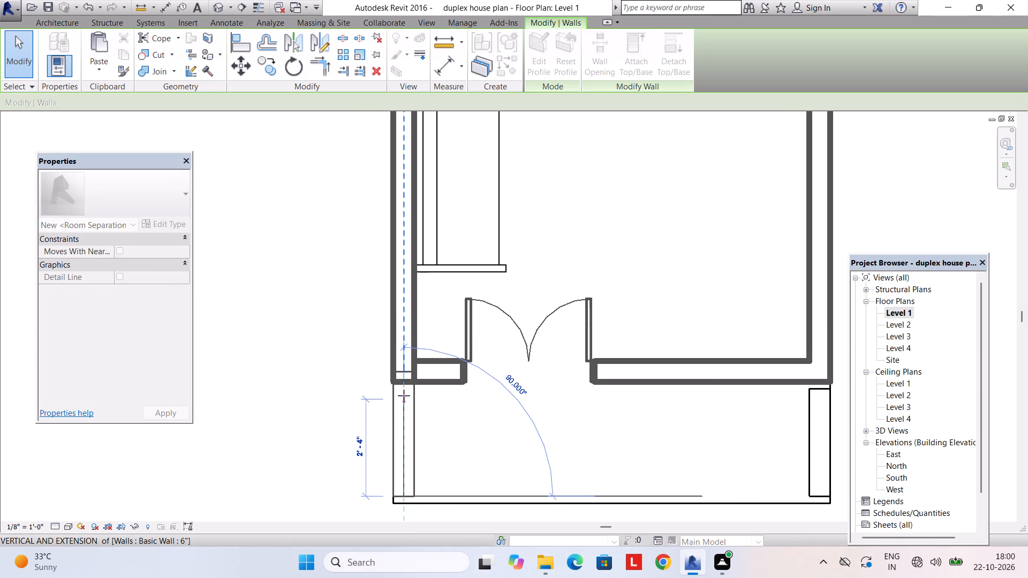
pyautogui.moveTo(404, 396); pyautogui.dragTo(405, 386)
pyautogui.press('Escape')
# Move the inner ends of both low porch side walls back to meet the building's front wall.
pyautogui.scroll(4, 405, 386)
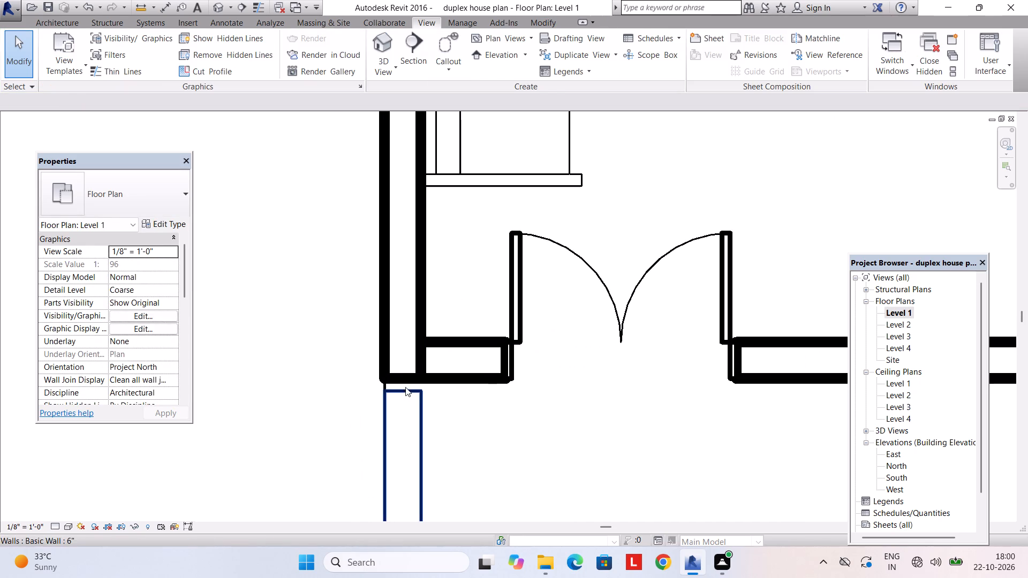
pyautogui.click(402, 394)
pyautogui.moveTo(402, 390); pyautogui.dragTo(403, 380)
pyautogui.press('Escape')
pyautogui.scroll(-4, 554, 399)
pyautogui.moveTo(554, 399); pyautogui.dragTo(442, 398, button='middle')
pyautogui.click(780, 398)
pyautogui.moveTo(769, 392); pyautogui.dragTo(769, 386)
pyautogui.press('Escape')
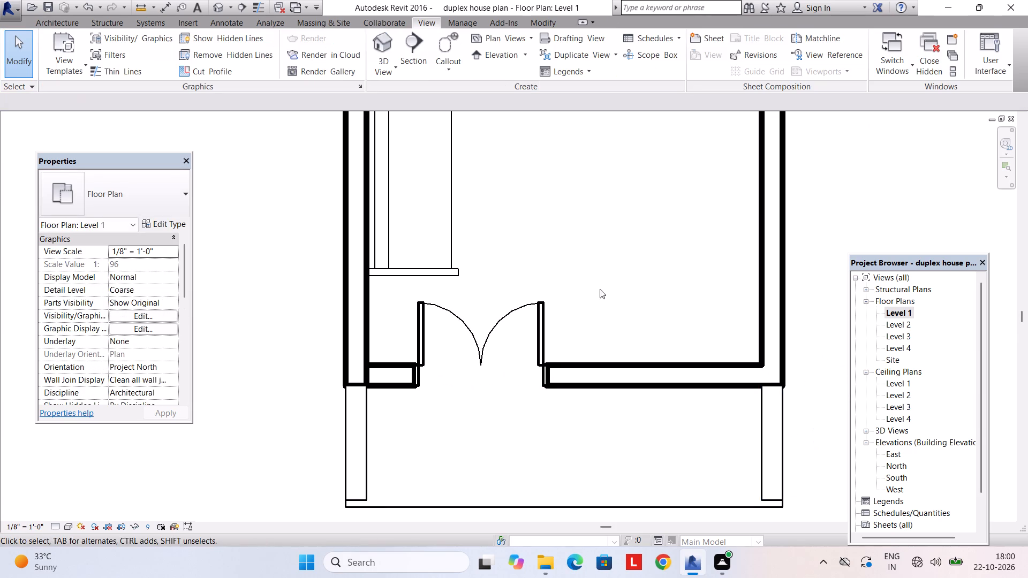
# Examine the low porch side walls and their junction with the front wall in the 3D view.
pyautogui.click(372, 73)
pyautogui.click(379, 86)
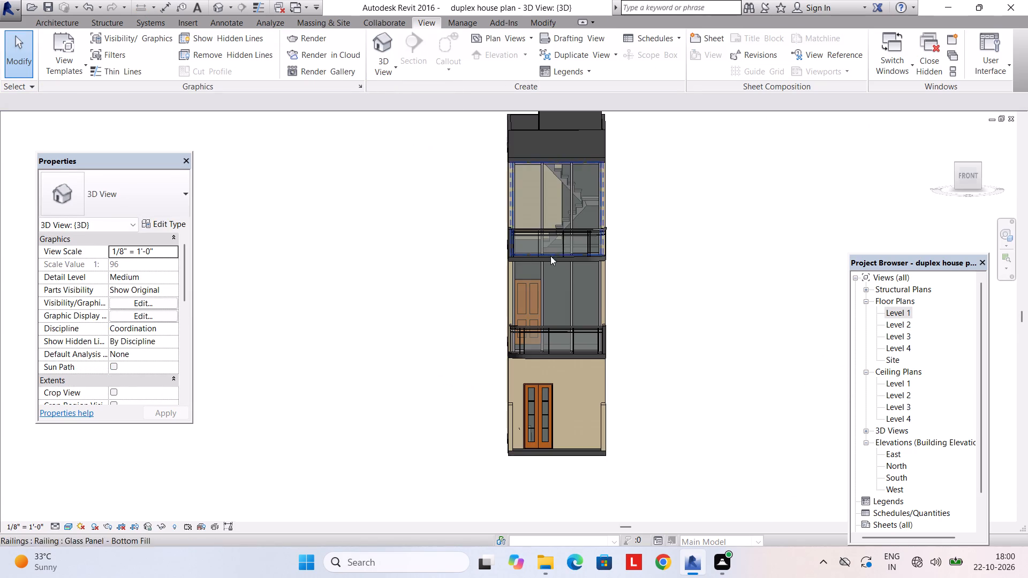
pyautogui.scroll(-1, 565, 294)
pyautogui.moveTo(565, 294); pyautogui.dragTo(687, 360, button='middle')
pyautogui.scroll(7, 606, 386)
pyautogui.keyDown('shift'); pyautogui.moveTo(601, 402); pyautogui.dragTo(579, 404, button='middle'); pyautogui.keyUp('shift')
pyautogui.click(587, 384)
pyautogui.scroll(4, 596, 404)
pyautogui.moveTo(597, 425); pyautogui.dragTo(546, 383, button='middle')
pyautogui.keyDown('shift'); pyautogui.moveTo(656, 393); pyautogui.dragTo(496, 398, button='middle'); pyautogui.keyUp('shift')
pyautogui.scroll(-4, 538, 379)
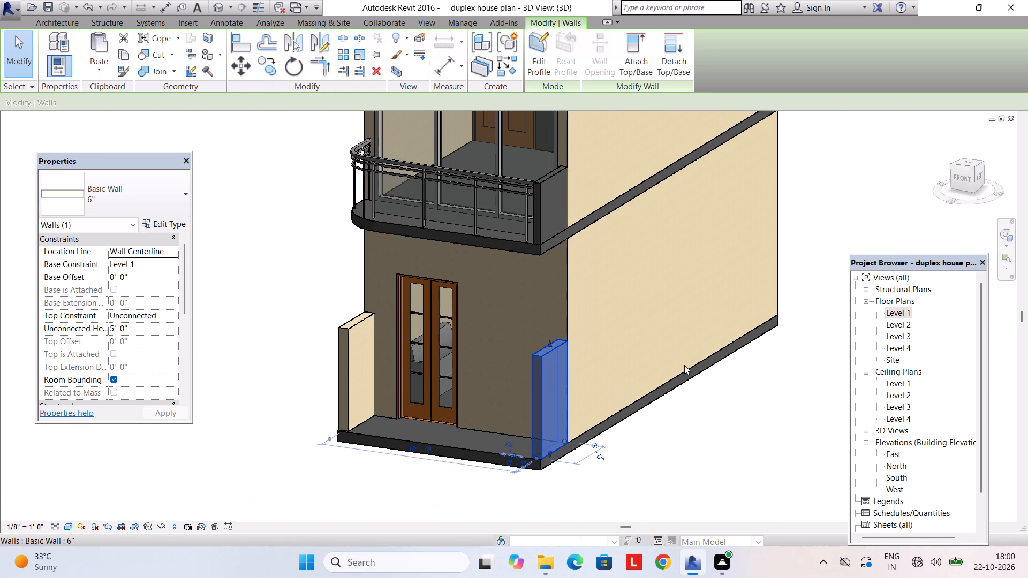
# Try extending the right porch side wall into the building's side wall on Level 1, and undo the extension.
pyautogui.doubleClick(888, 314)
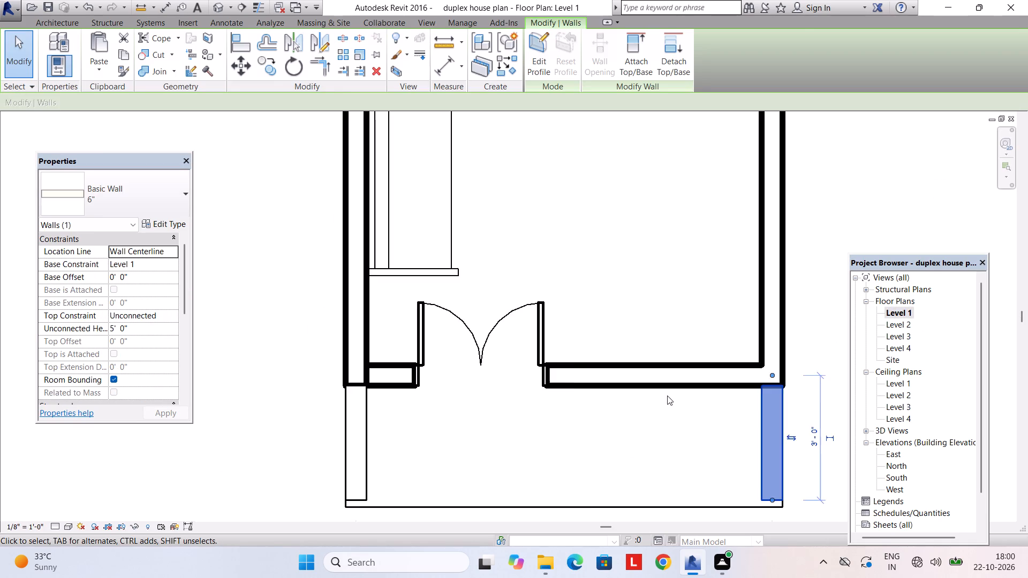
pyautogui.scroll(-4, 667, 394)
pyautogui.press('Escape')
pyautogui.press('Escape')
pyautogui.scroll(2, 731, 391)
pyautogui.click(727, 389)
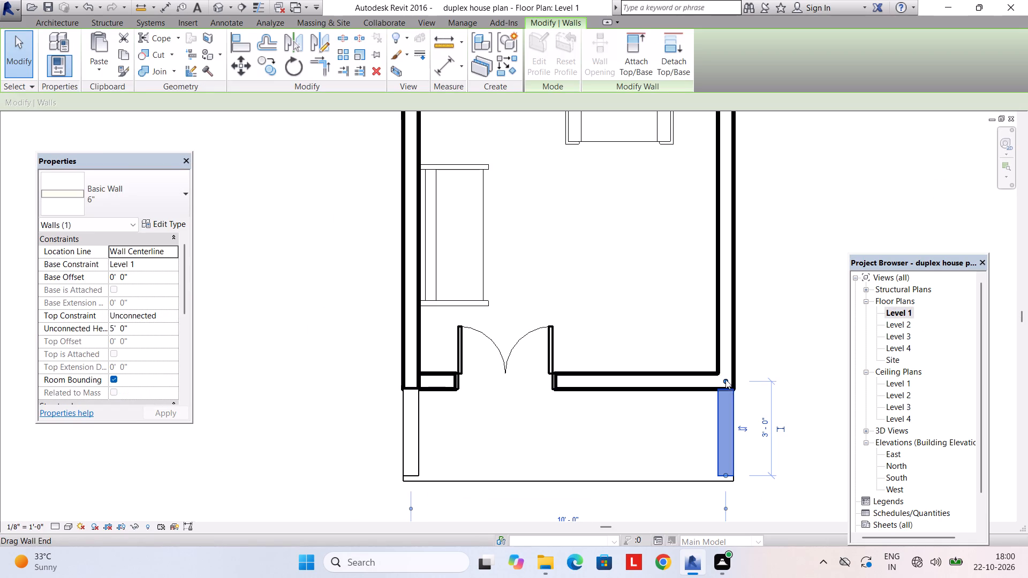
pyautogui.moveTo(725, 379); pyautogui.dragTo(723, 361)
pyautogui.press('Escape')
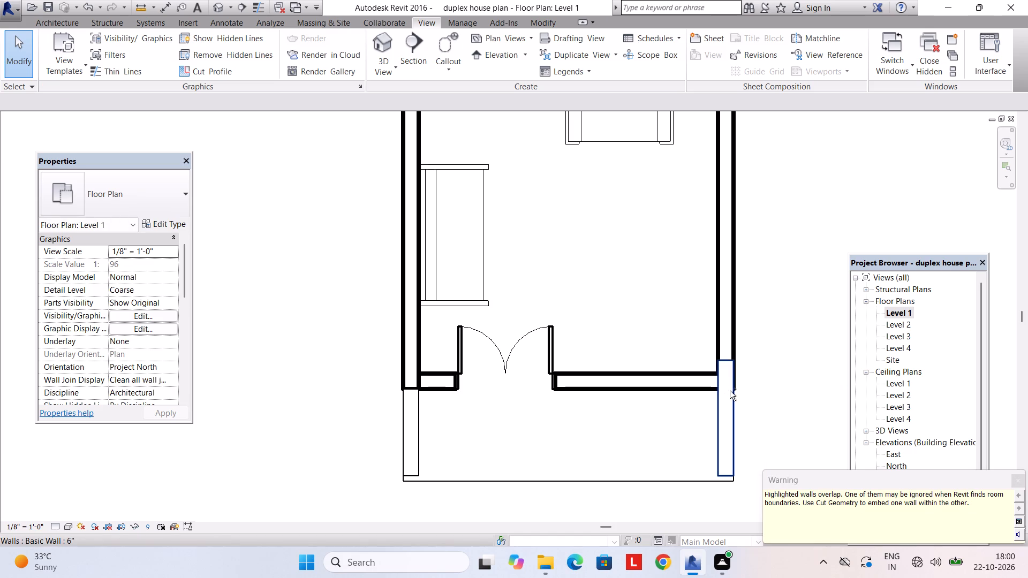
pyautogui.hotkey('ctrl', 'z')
# Delete both low porch side walls on Level 1.
pyautogui.click(731, 405)
pyautogui.press('Delete')
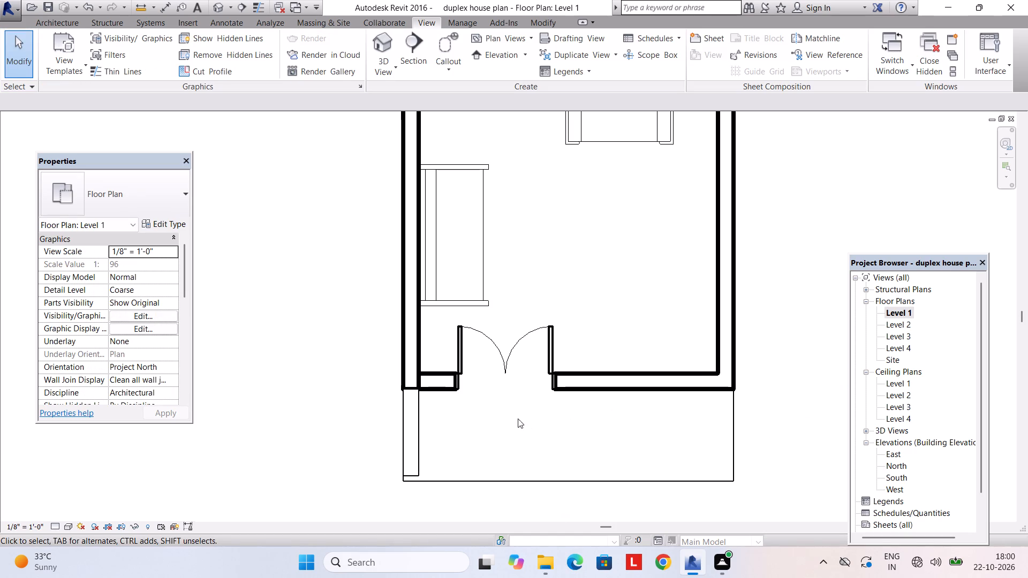
pyautogui.click(408, 432)
pyautogui.press('Delete')
# Place a new perspective camera on the Site plan in front of the building, aimed through it to a point behind it.
pyautogui.doubleClick(897, 364)
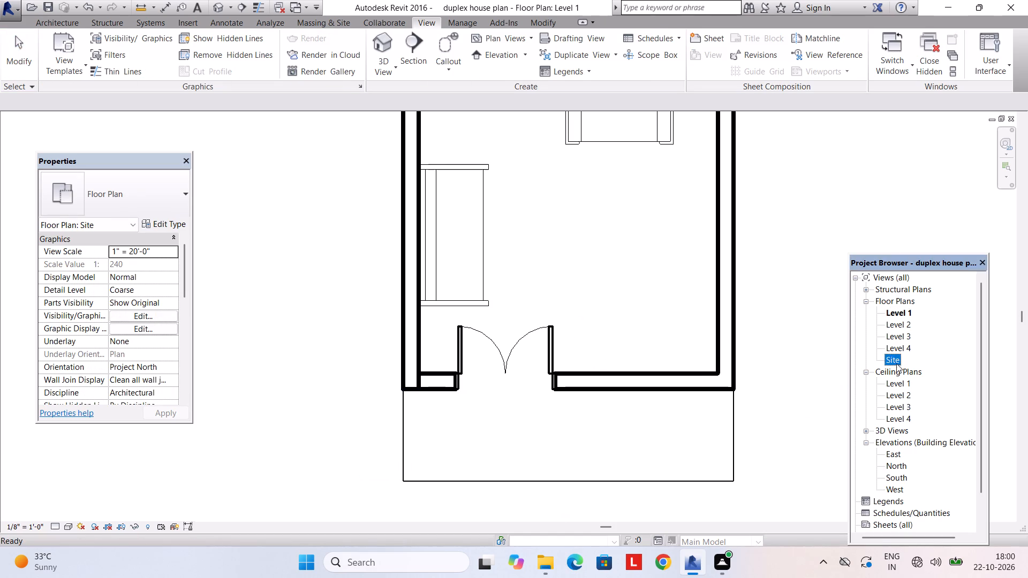
pyautogui.click(377, 68)
pyautogui.click(387, 117)
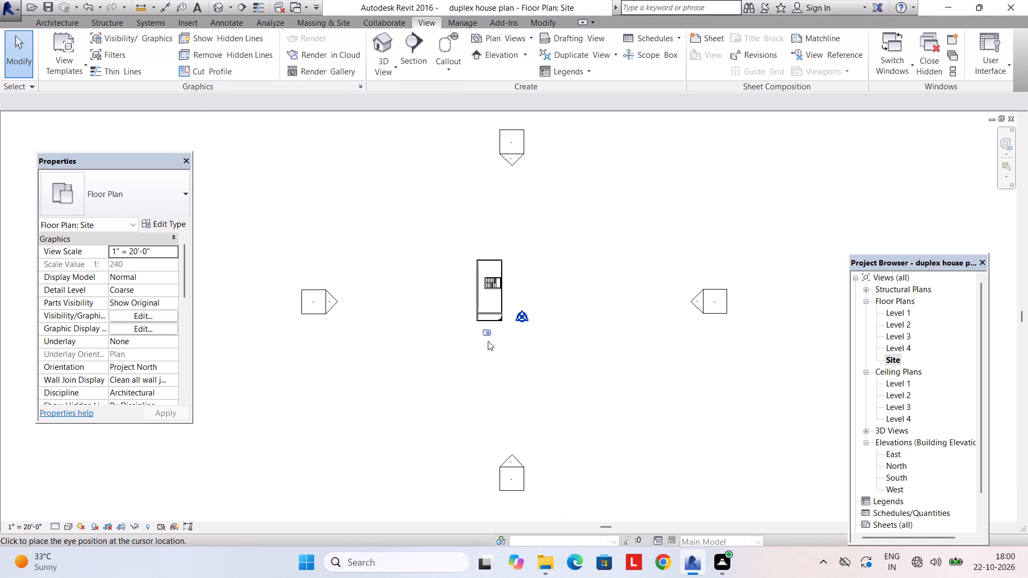
pyautogui.click(490, 352)
pyautogui.click(494, 226)
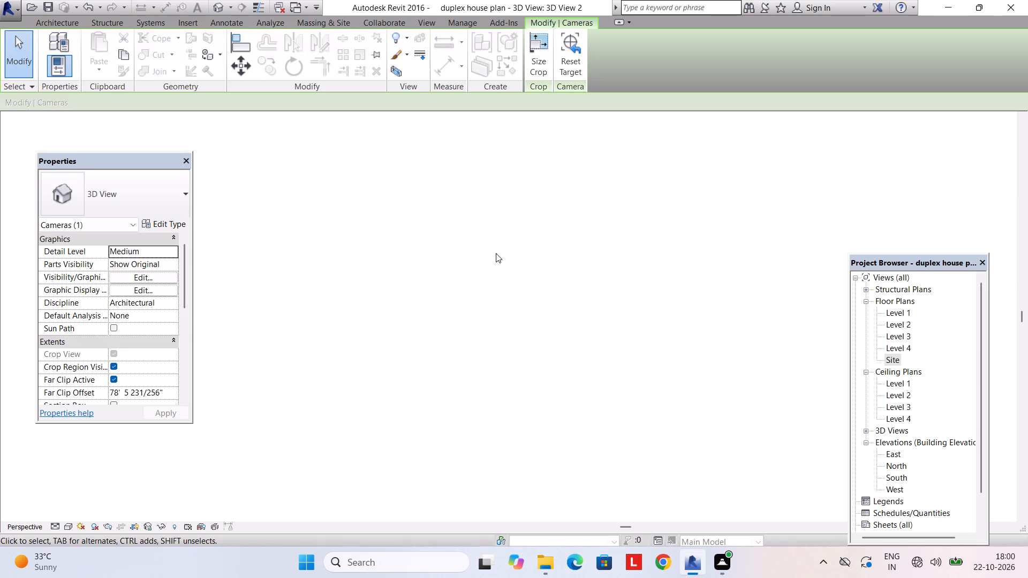
# Enlarge the new camera view's crop region on all sides to frame the building from below its base to above the parapet.
pyautogui.scroll(-8, 510, 274)
pyautogui.moveTo(515, 359); pyautogui.dragTo(508, 434)
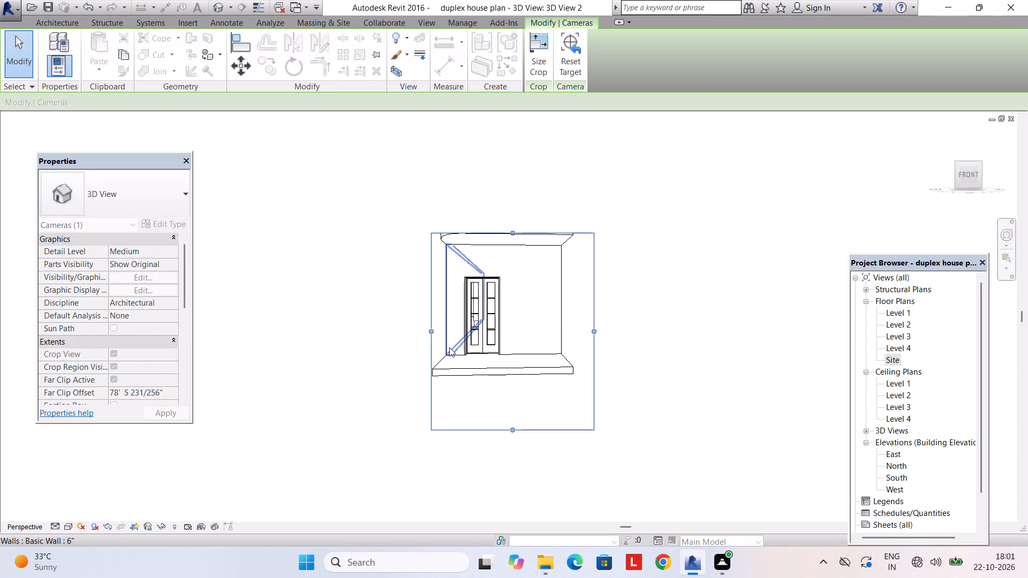
pyautogui.moveTo(432, 335); pyautogui.dragTo(384, 338)
pyautogui.moveTo(595, 332); pyautogui.dragTo(631, 329)
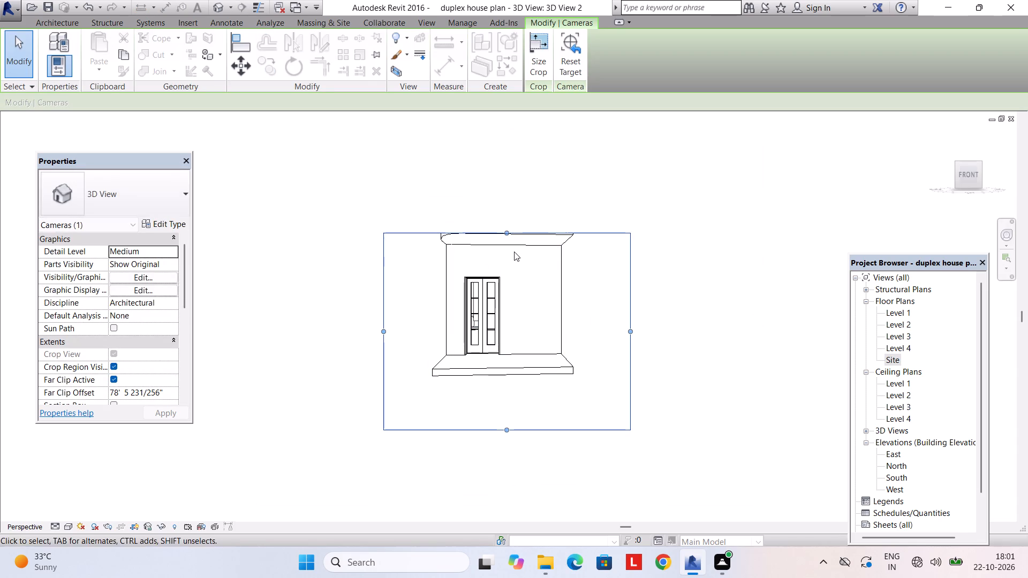
pyautogui.moveTo(507, 225); pyautogui.dragTo(520, 141)
pyautogui.moveTo(533, 209); pyautogui.dragTo(534, 316, button='middle')
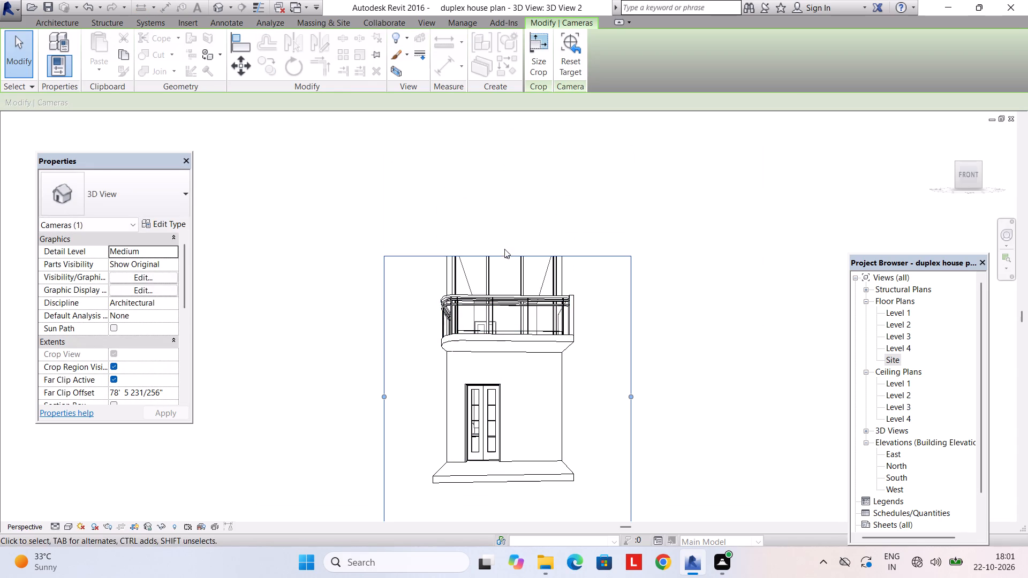
pyautogui.moveTo(507, 253); pyautogui.dragTo(504, 203)
pyautogui.moveTo(502, 202); pyautogui.dragTo(508, 157)
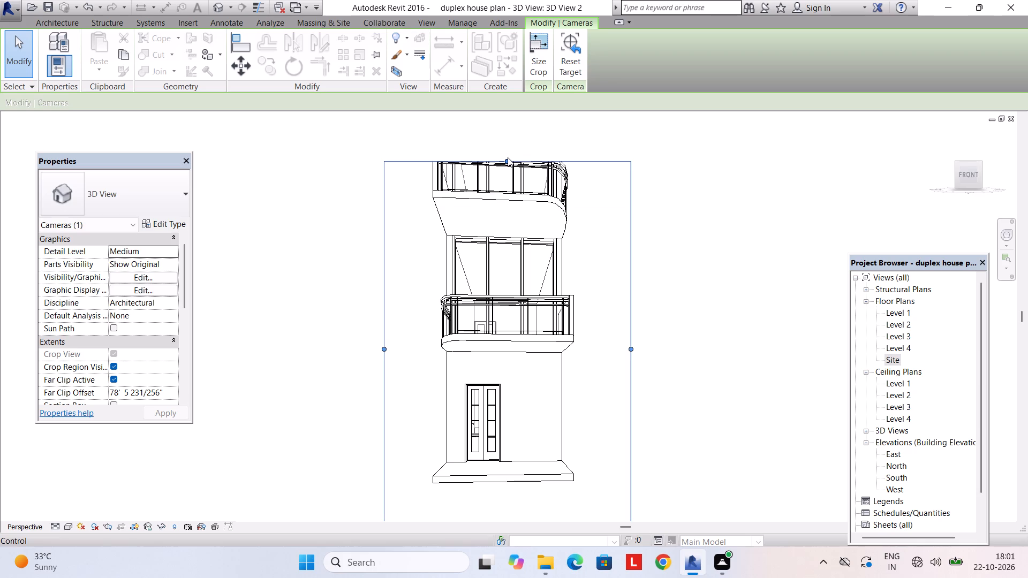
pyautogui.moveTo(508, 157); pyautogui.dragTo(510, 115)
pyautogui.scroll(-7, 522, 188)
pyautogui.moveTo(511, 157); pyautogui.dragTo(511, 131)
pyautogui.scroll(-2, 520, 177)
pyautogui.moveTo(522, 208); pyautogui.dragTo(522, 213, button='middle')
pyautogui.moveTo(523, 246); pyautogui.dragTo(523, 249, button='middle')
pyautogui.keyDown('shift'); pyautogui.scroll(-1, 523, 249); pyautogui.keyUp('shift')
pyautogui.moveTo(523, 249); pyautogui.dragTo(523, 275, button='middle')
# Place another camera on the Site plan, aimed straight through the building, and extend its crop region below the base.
pyautogui.doubleClick(893, 361)
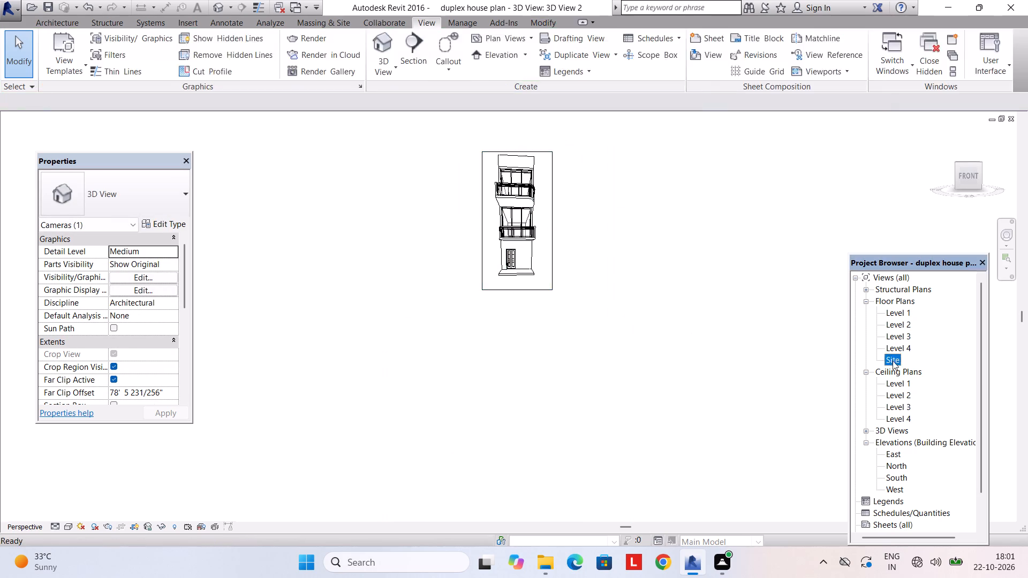
pyautogui.press('Escape')
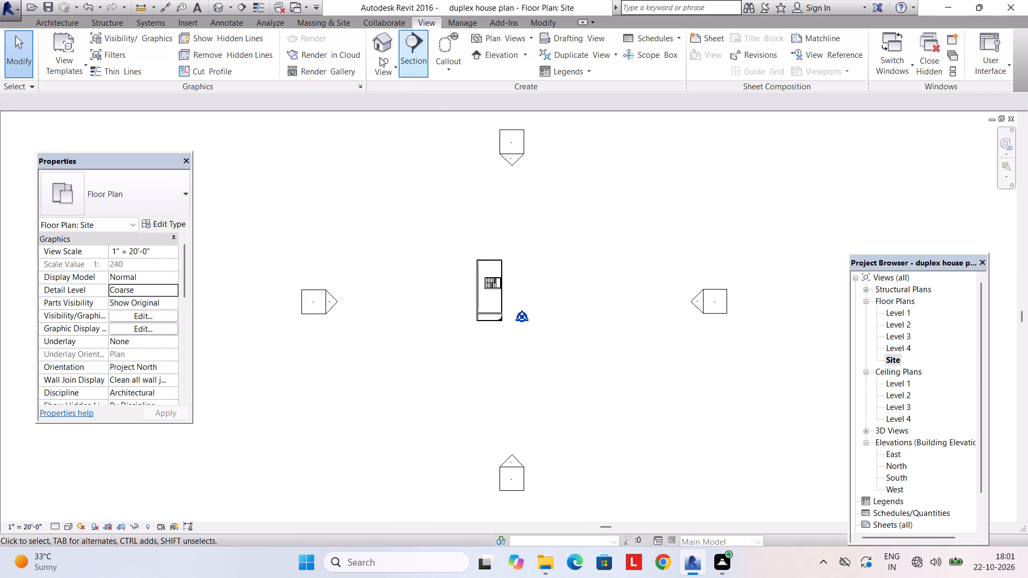
pyautogui.click(365, 69)
pyautogui.click(378, 68)
pyautogui.click(399, 116)
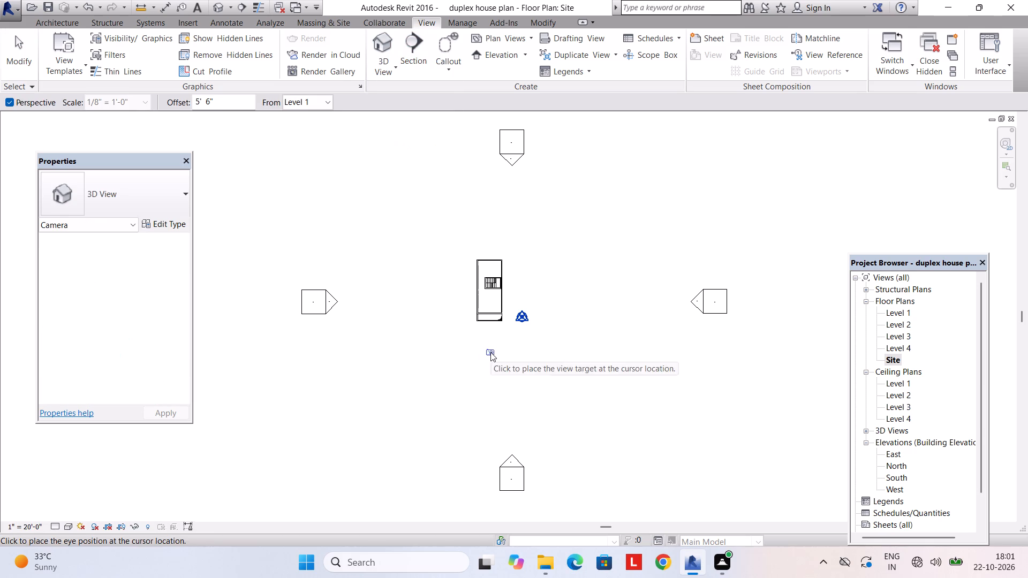
pyautogui.click(491, 352)
pyautogui.click(489, 210)
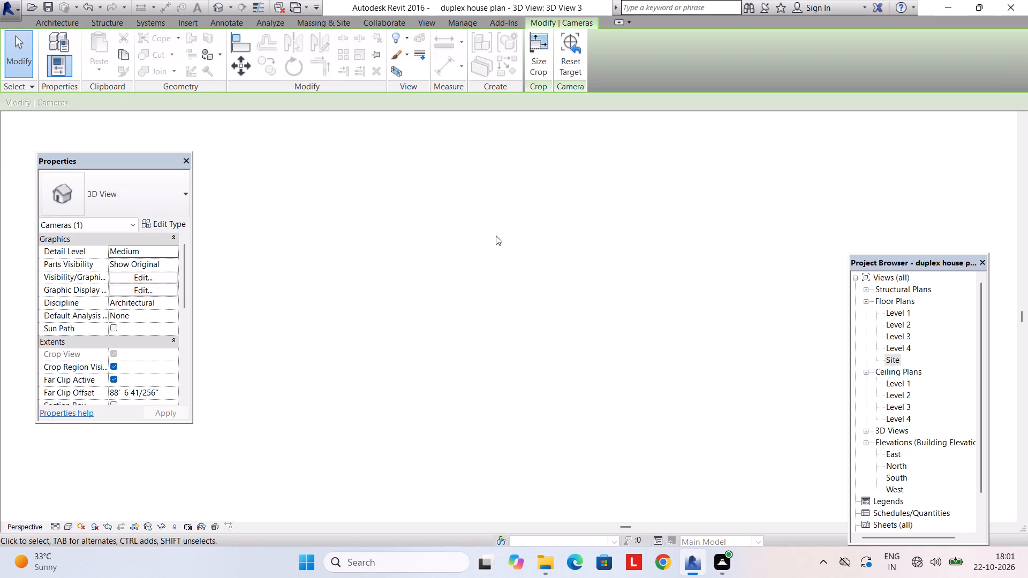
pyautogui.scroll(-8, 533, 318)
pyautogui.moveTo(524, 377); pyautogui.dragTo(515, 439)
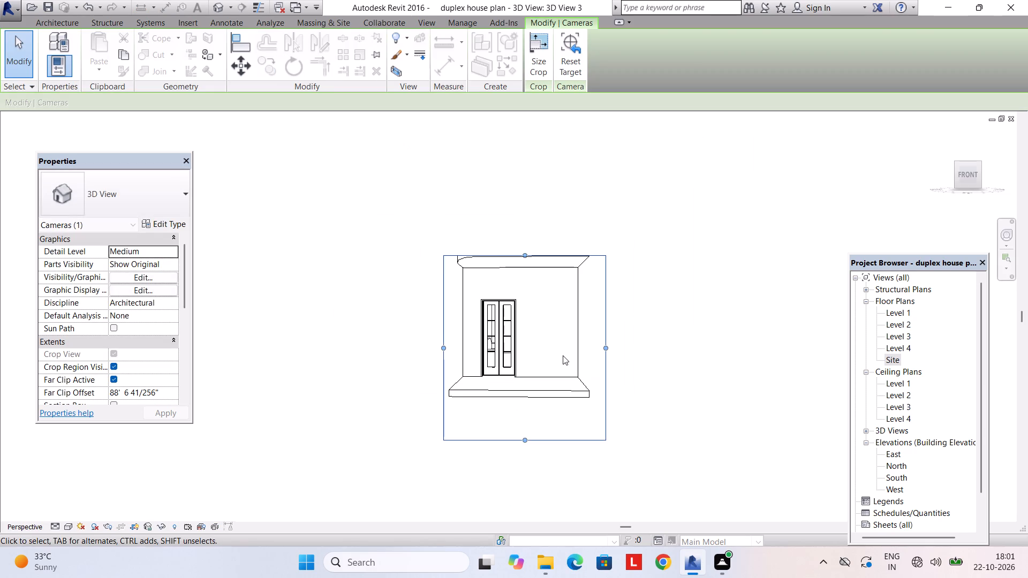
pyautogui.press('Escape')
pyautogui.press('Escape')
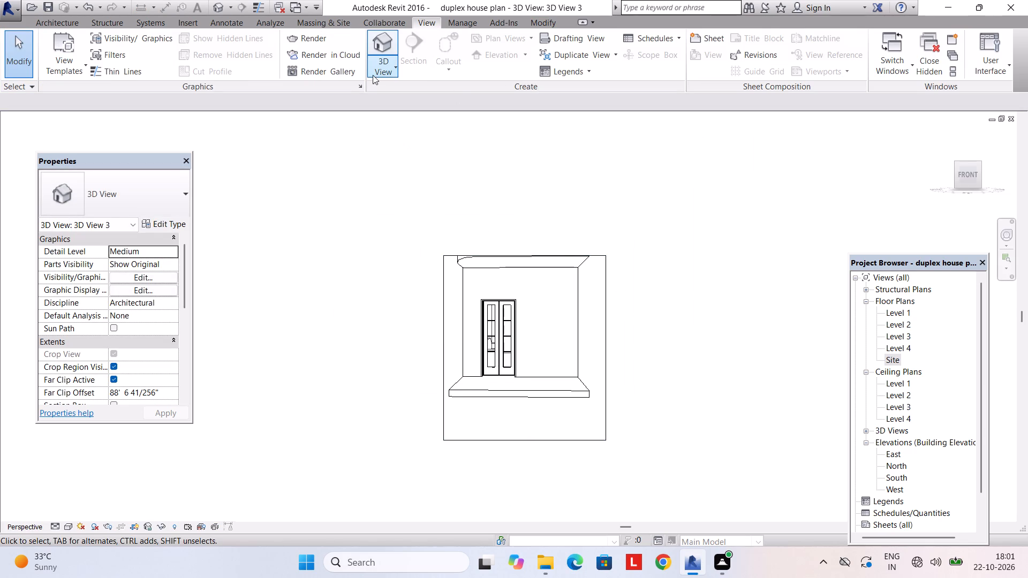
# Place a camera on the Site plan farther out from the building's front, aimed straight through it to a point behind.
pyautogui.doubleClick(886, 360)
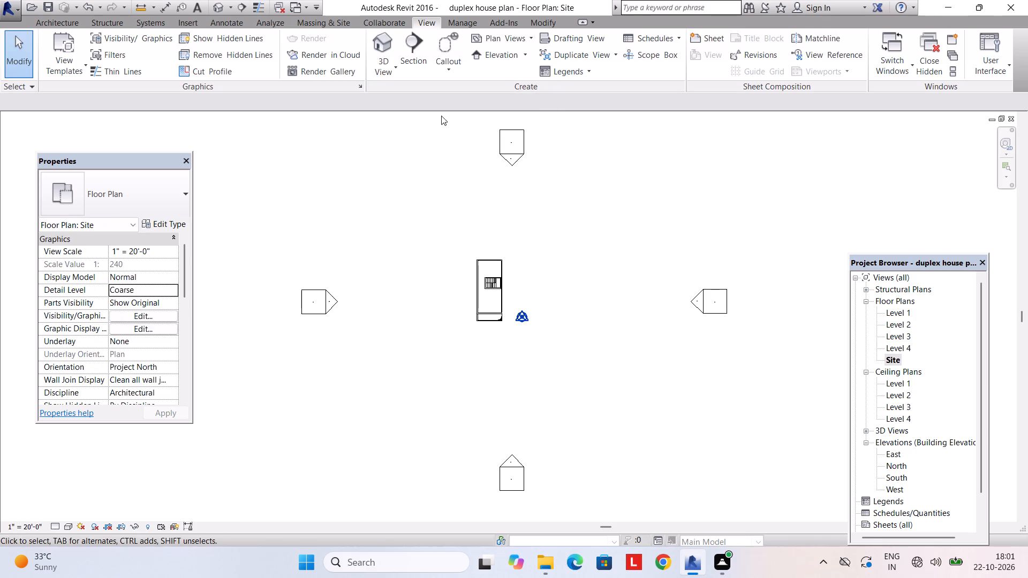
pyautogui.click(387, 73)
pyautogui.click(391, 119)
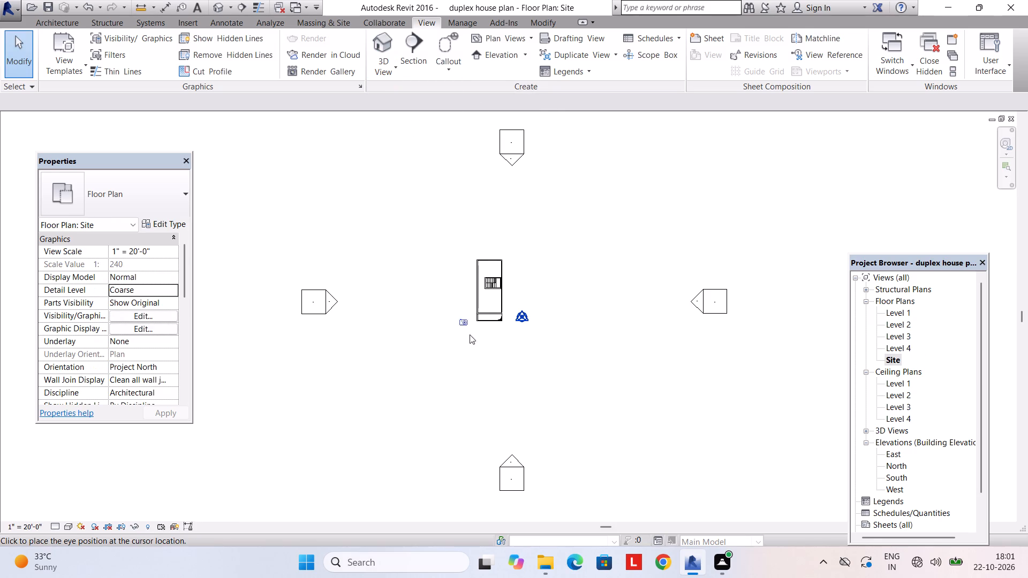
pyautogui.click(489, 372)
pyautogui.click(488, 218)
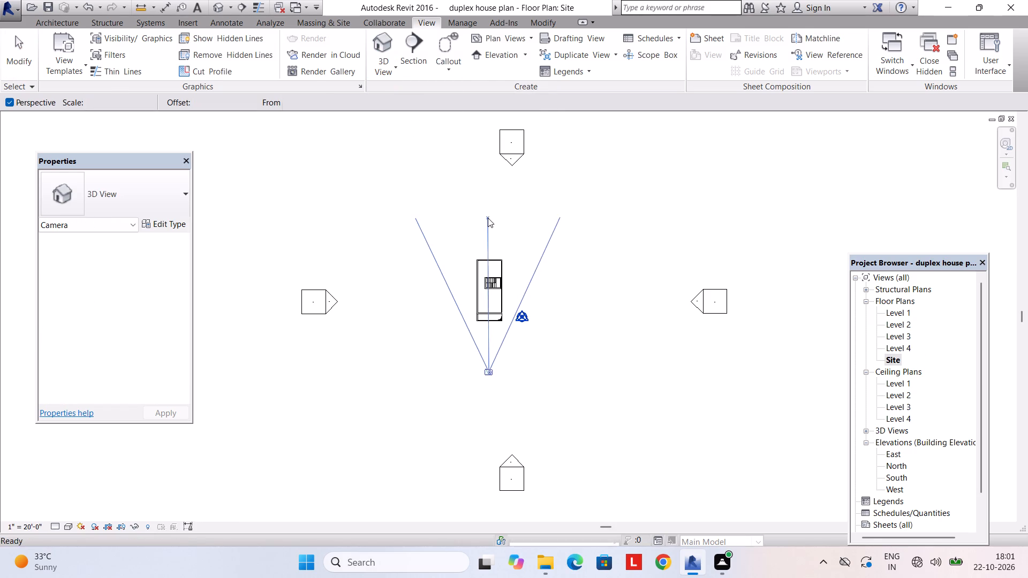
# Reshape the new camera view's crop region: extend it above the parapet, narrow both sides, and trim the bottom to the building's base.
pyautogui.scroll(-9, 490, 232)
pyautogui.moveTo(489, 197); pyautogui.dragTo(498, 142)
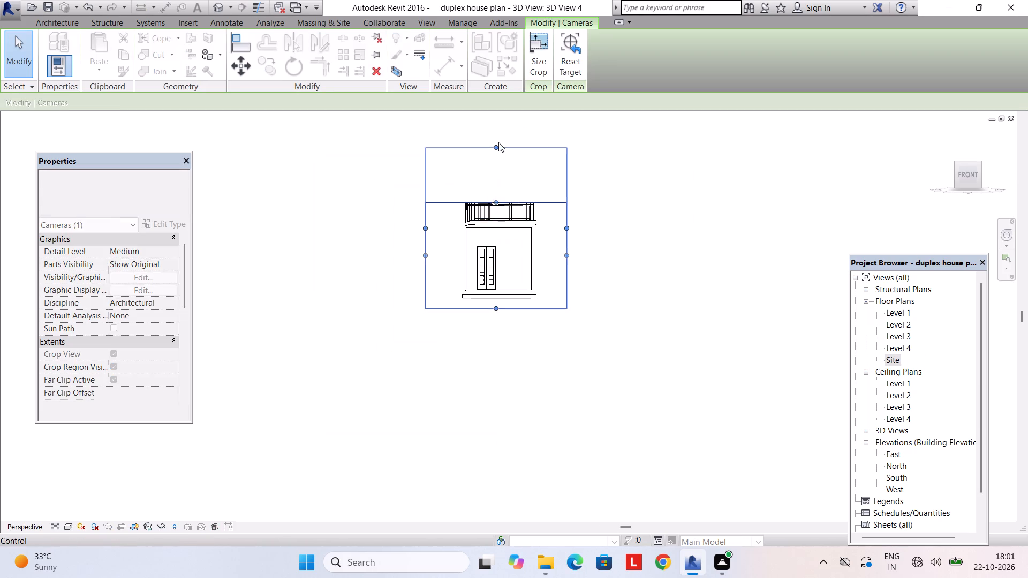
pyautogui.scroll(-2, 498, 144)
pyautogui.moveTo(499, 153); pyautogui.dragTo(493, 269, button='middle')
pyautogui.moveTo(489, 263); pyautogui.dragTo(488, 204)
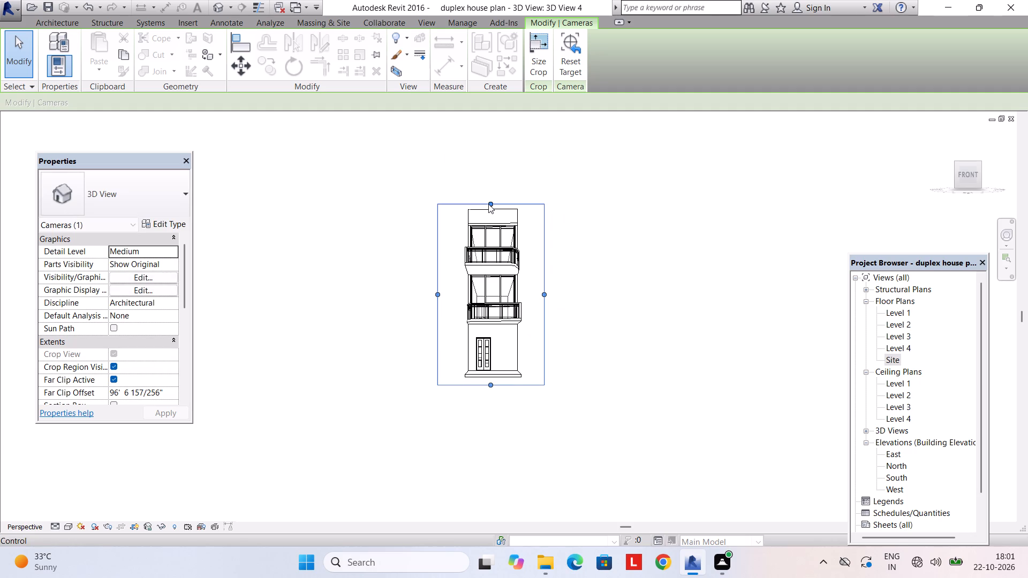
pyautogui.moveTo(435, 295); pyautogui.dragTo(448, 296)
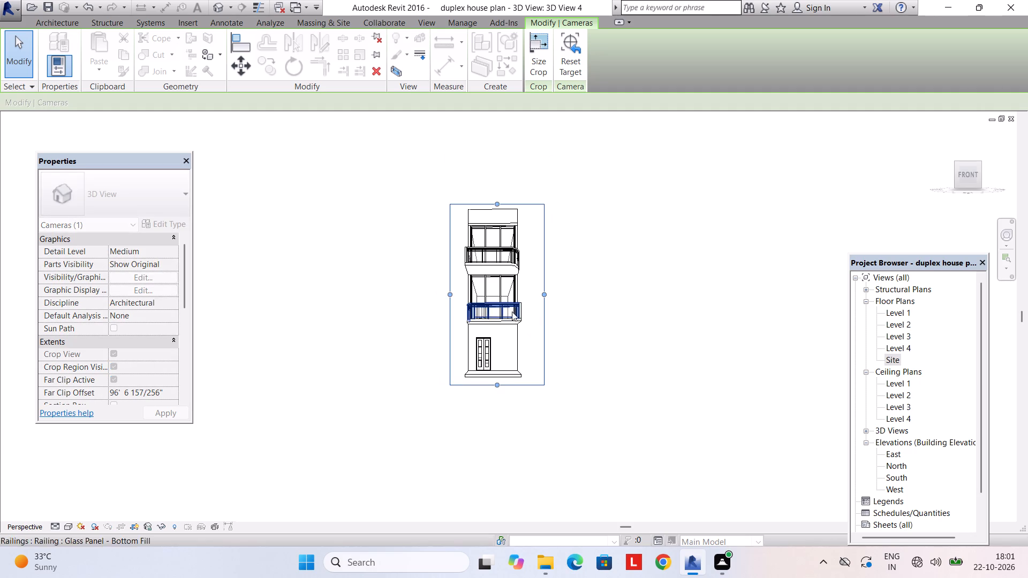
pyautogui.moveTo(550, 294); pyautogui.dragTo(539, 295)
pyautogui.scroll(3, 456, 286)
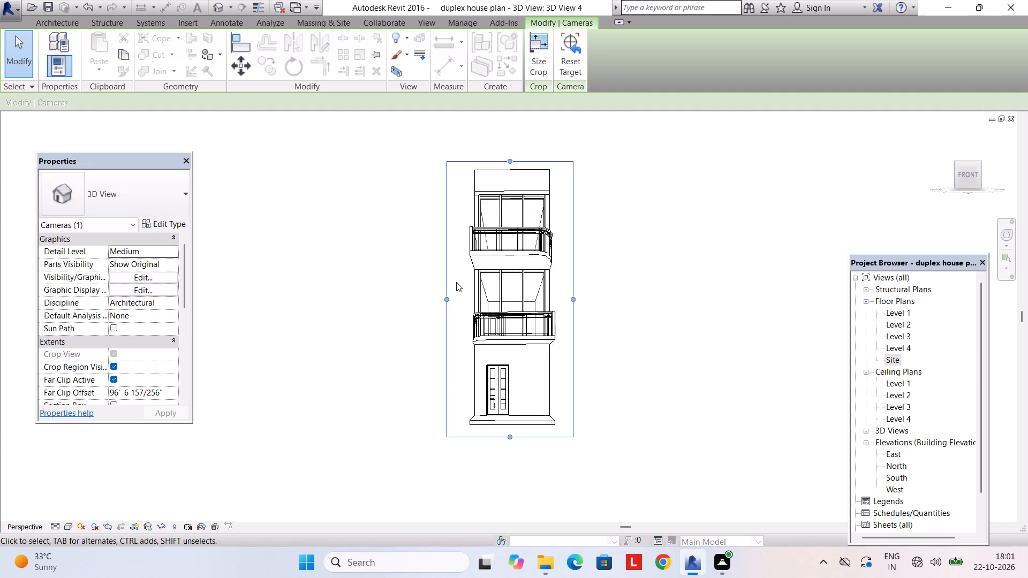
pyautogui.scroll(2, 456, 282)
pyautogui.moveTo(421, 291); pyautogui.dragTo(397, 299, button='middle')
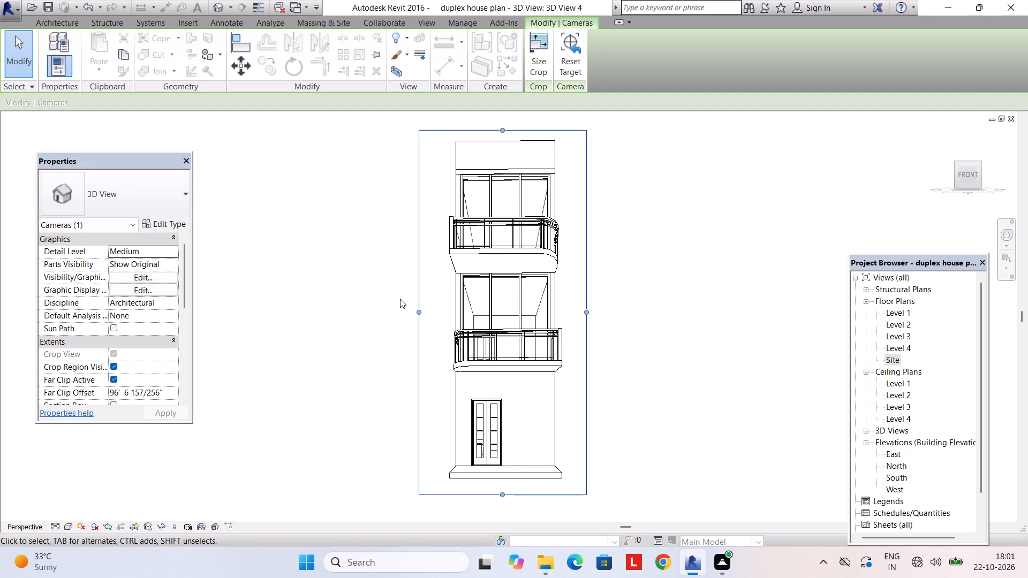
pyautogui.moveTo(503, 497); pyautogui.dragTo(509, 478)
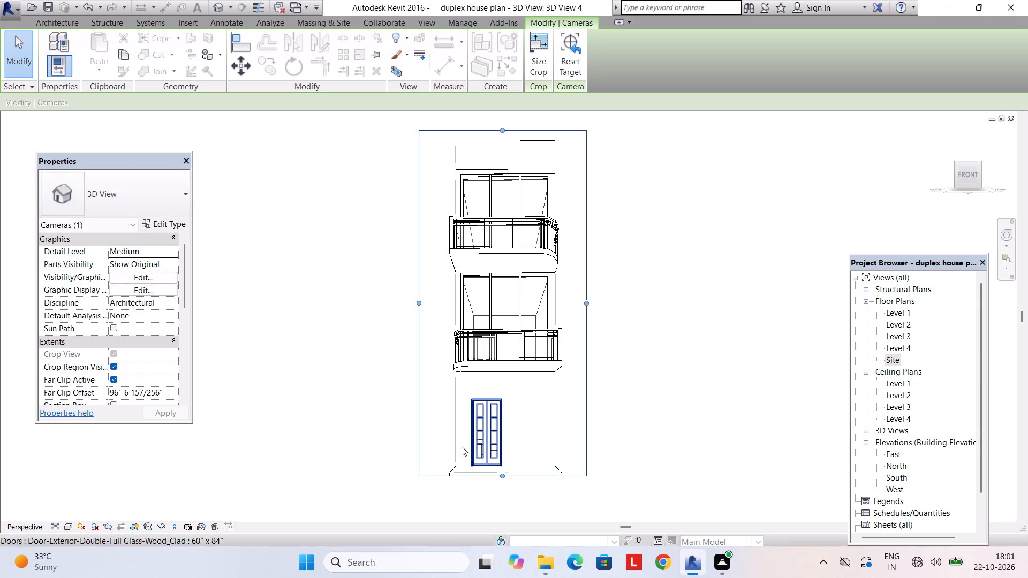
# Render the camera view at Medium quality and 300 DPI printer resolution with the Exterior: Sun only lighting scheme.
pyautogui.write('rr')
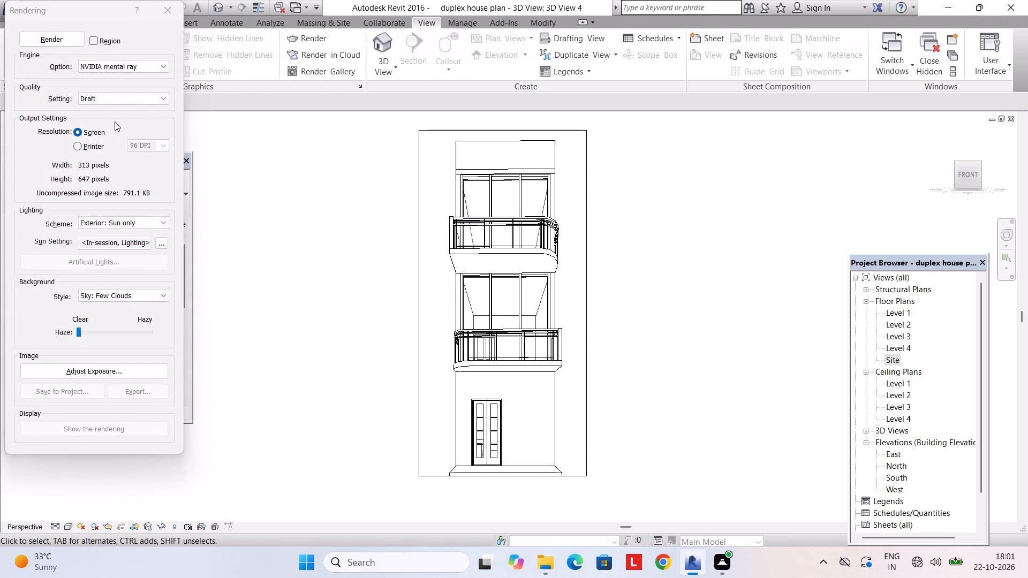
pyautogui.click(134, 102)
pyautogui.click(110, 128)
pyautogui.click(87, 144)
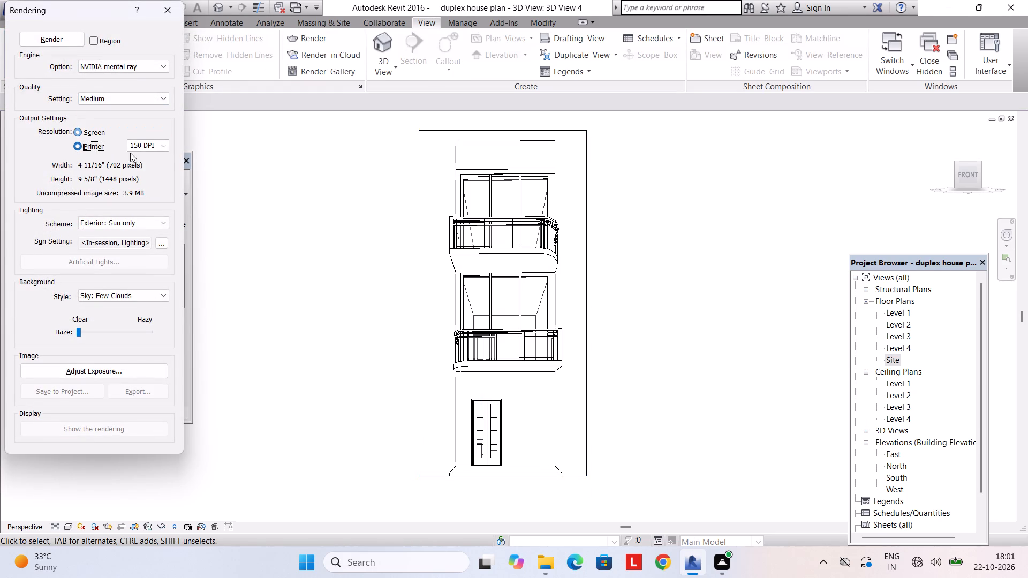
pyautogui.click(160, 147)
pyautogui.click(154, 179)
pyautogui.click(164, 144)
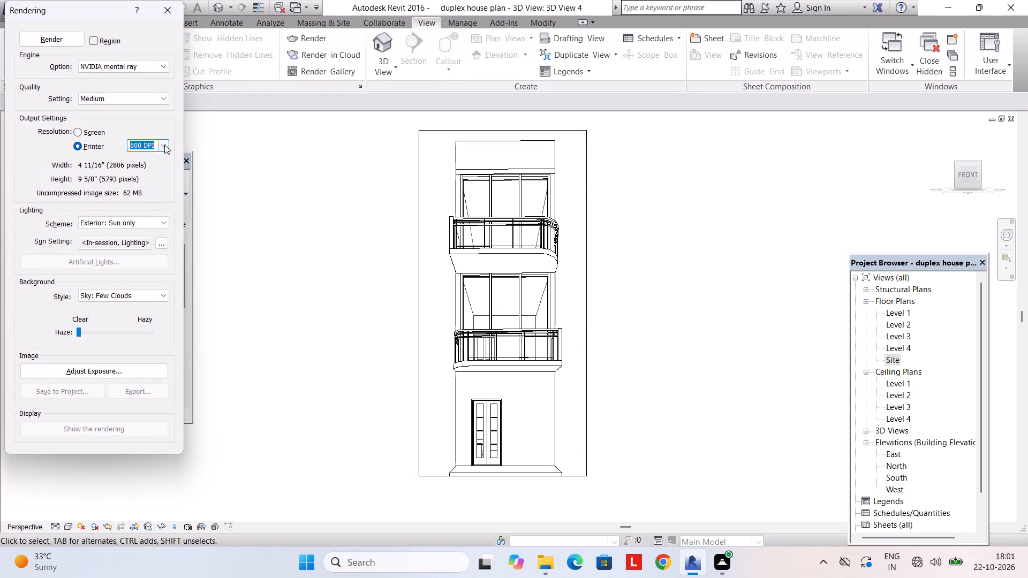
pyautogui.click(157, 173)
pyautogui.click(125, 219)
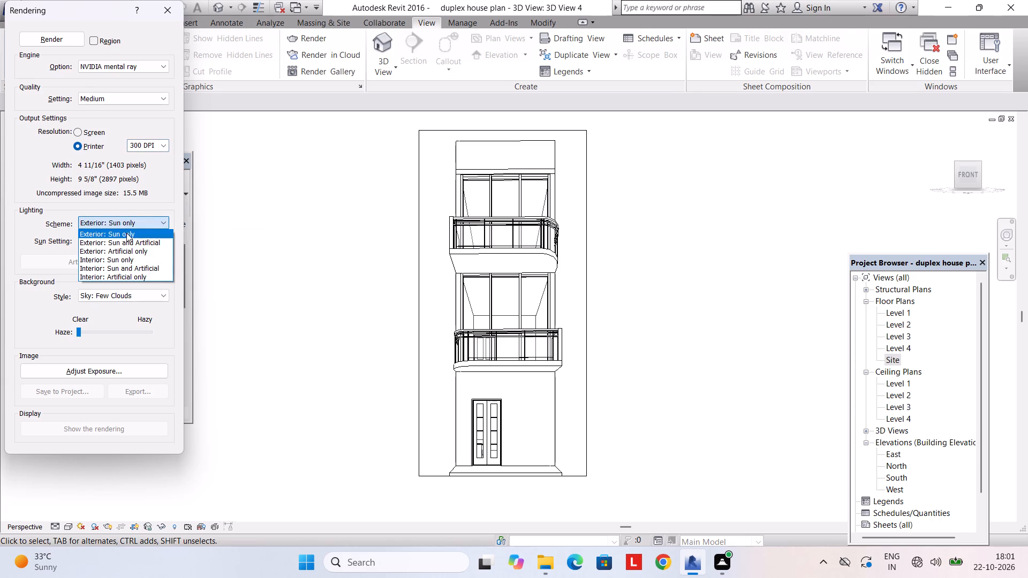
pyautogui.click(127, 233)
pyautogui.click(62, 43)
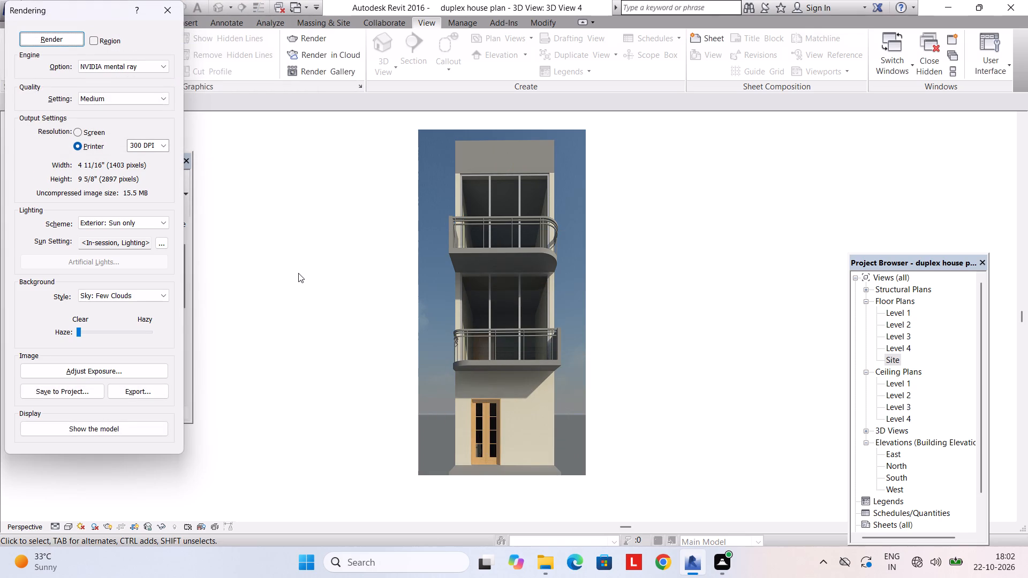
# Save the rendered image to the project under the name "render" and close the rendering settings.
pyautogui.click(133, 393)
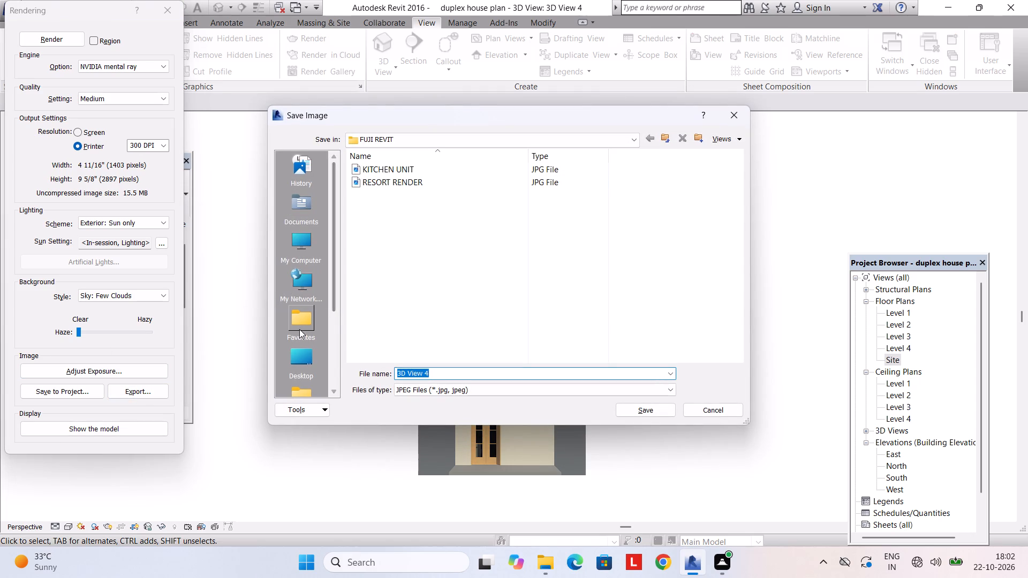
pyautogui.click(734, 124)
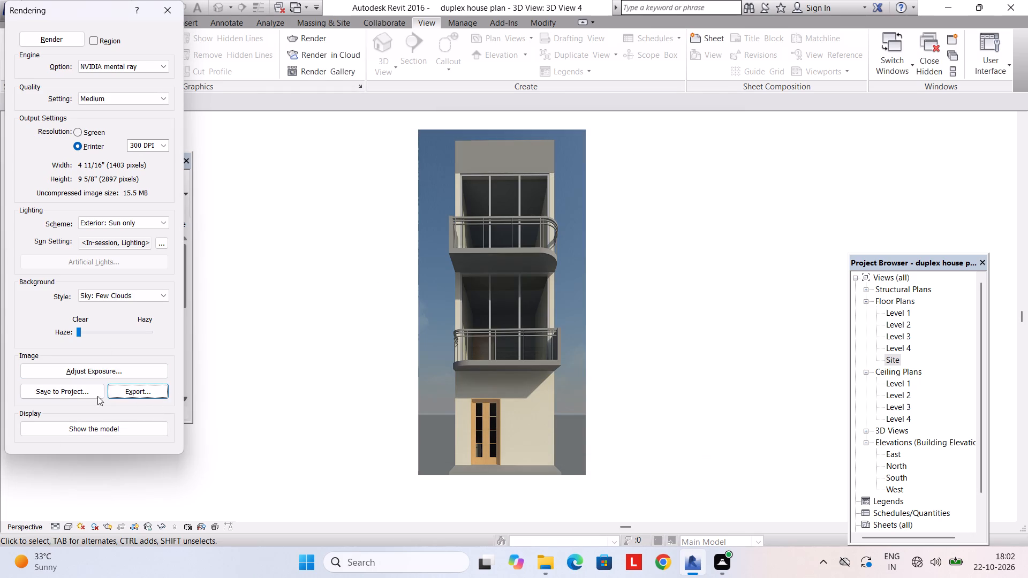
pyautogui.click(88, 396)
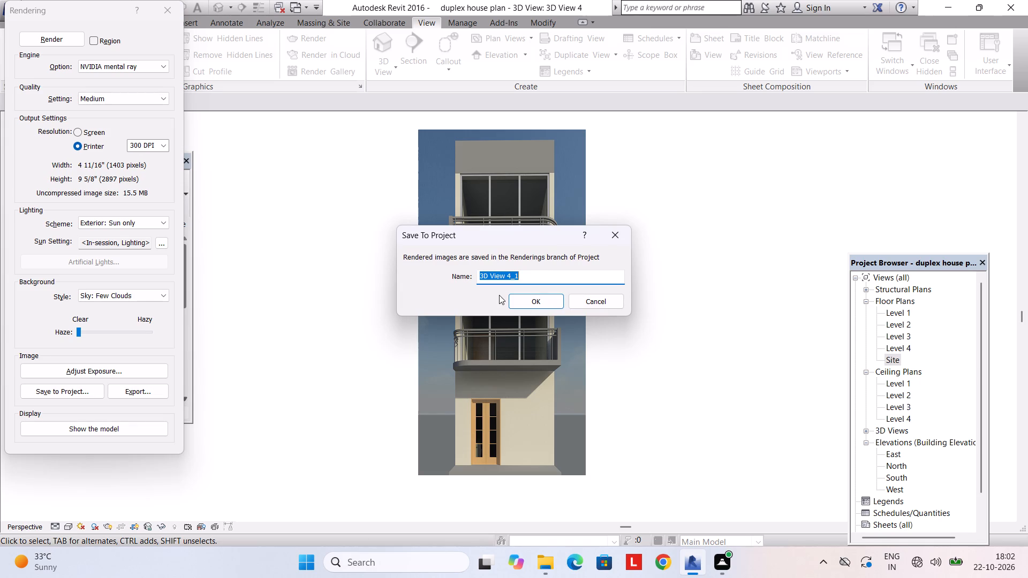
pyautogui.write('render')
pyautogui.press('Return')
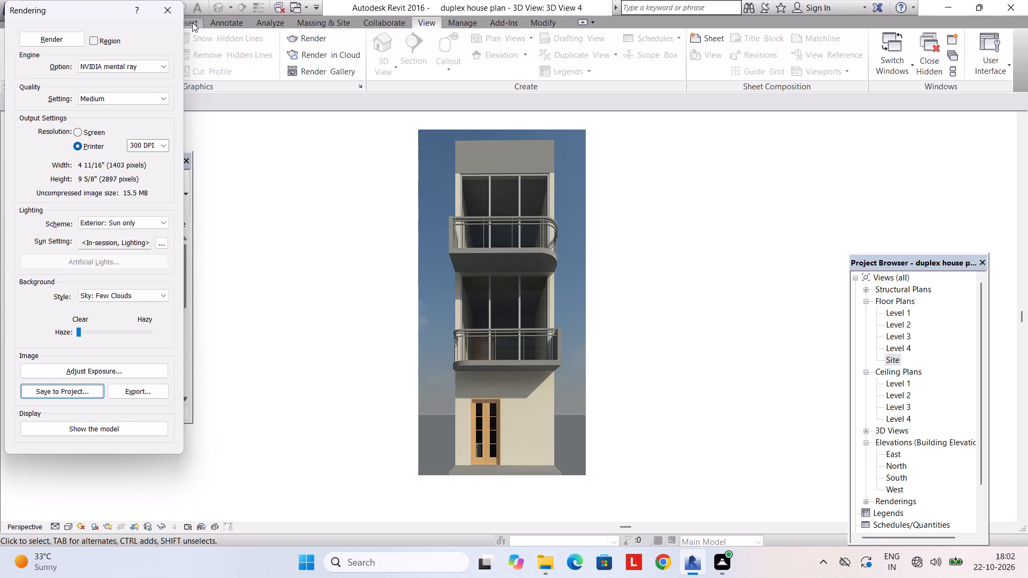
pyautogui.click(178, 17)
# Open the saved rendering "render" from the project's Renderings to view it.
pyautogui.scroll(-3, 902, 466)
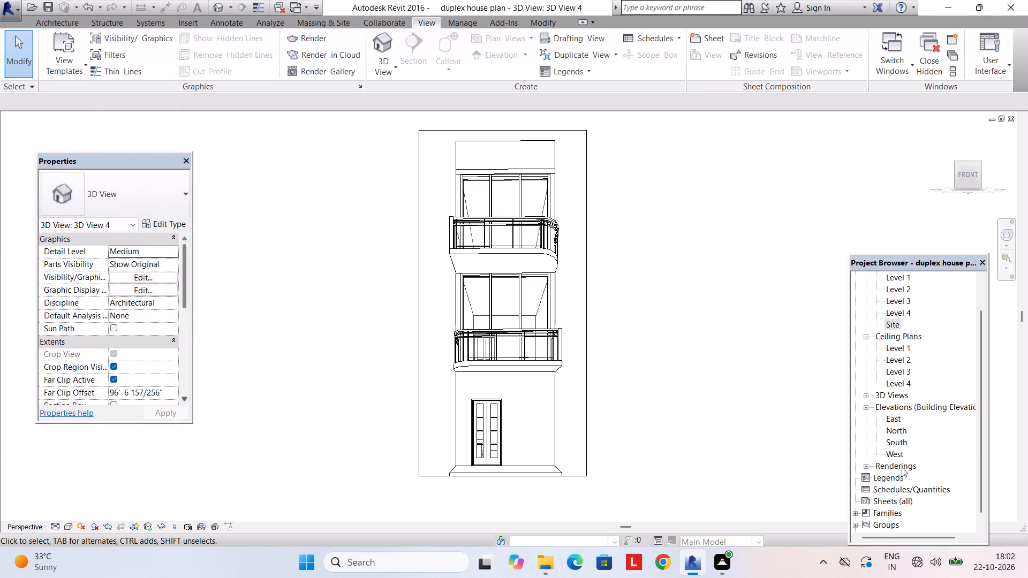
pyautogui.doubleClick(910, 467)
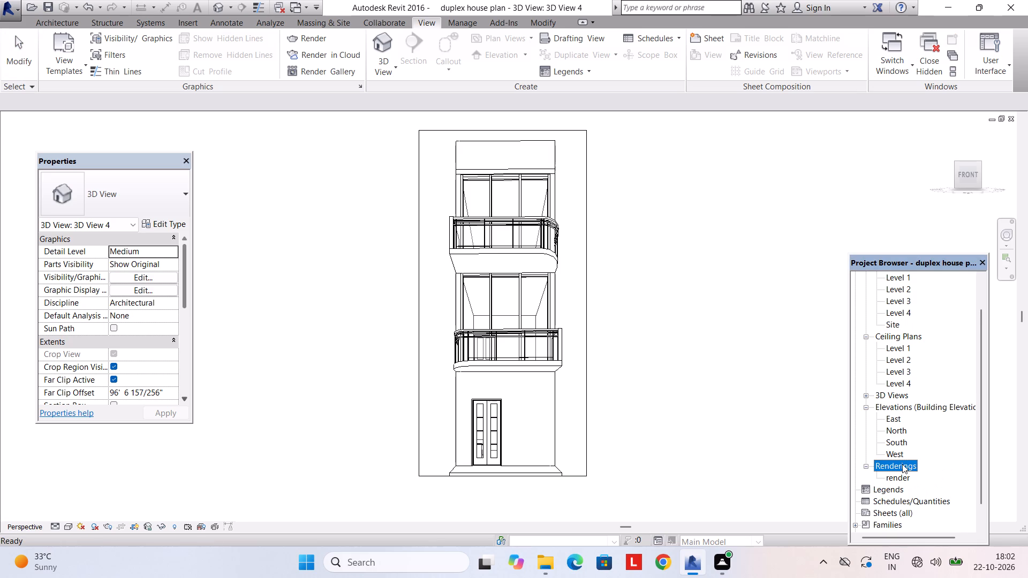
pyautogui.doubleClick(900, 474)
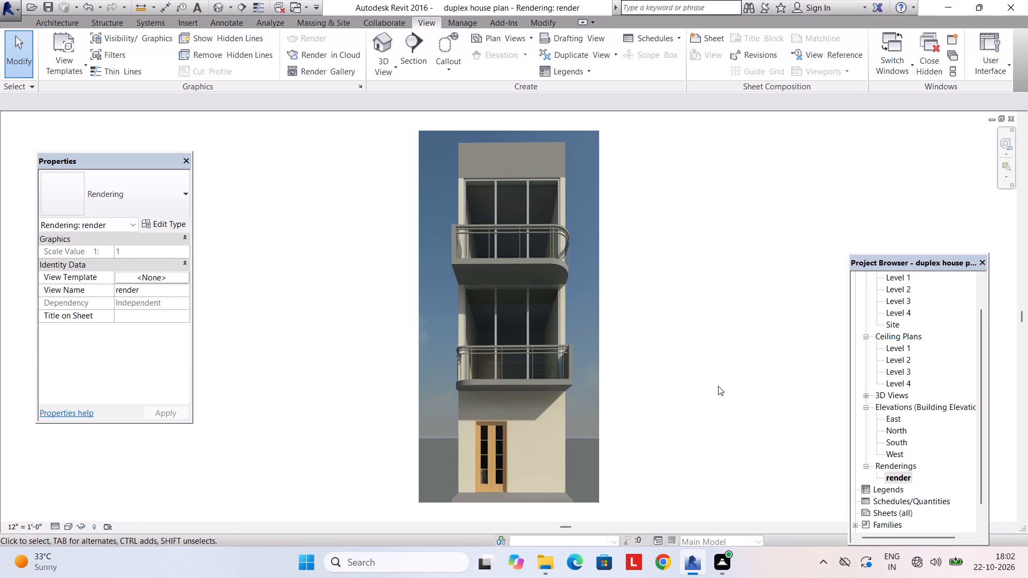
# Reopen 3D View 4 and set up a print to Microsoft Print to PDF with the current window as print range.
pyautogui.doubleClick(890, 397)
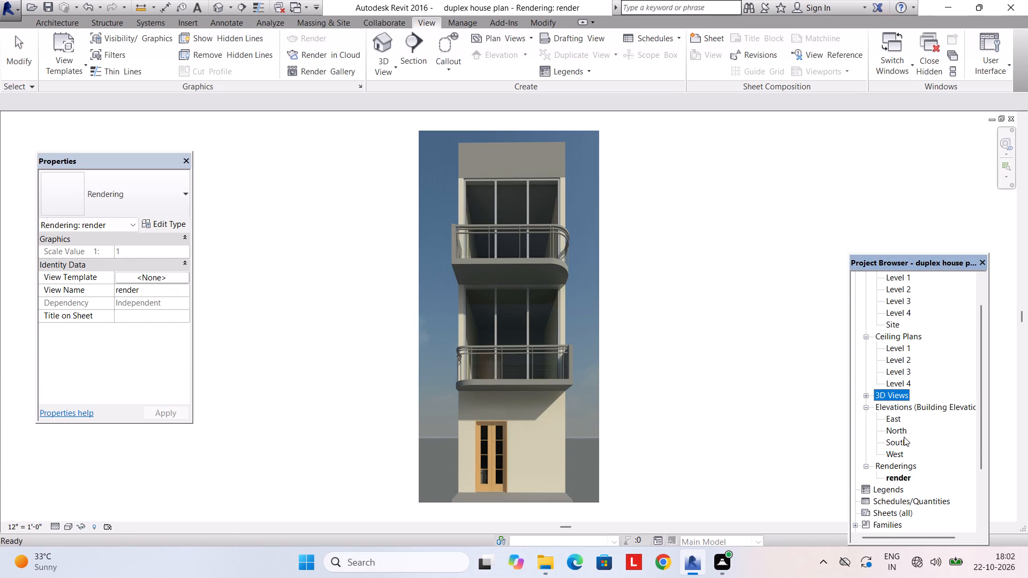
pyautogui.doubleClick(904, 440)
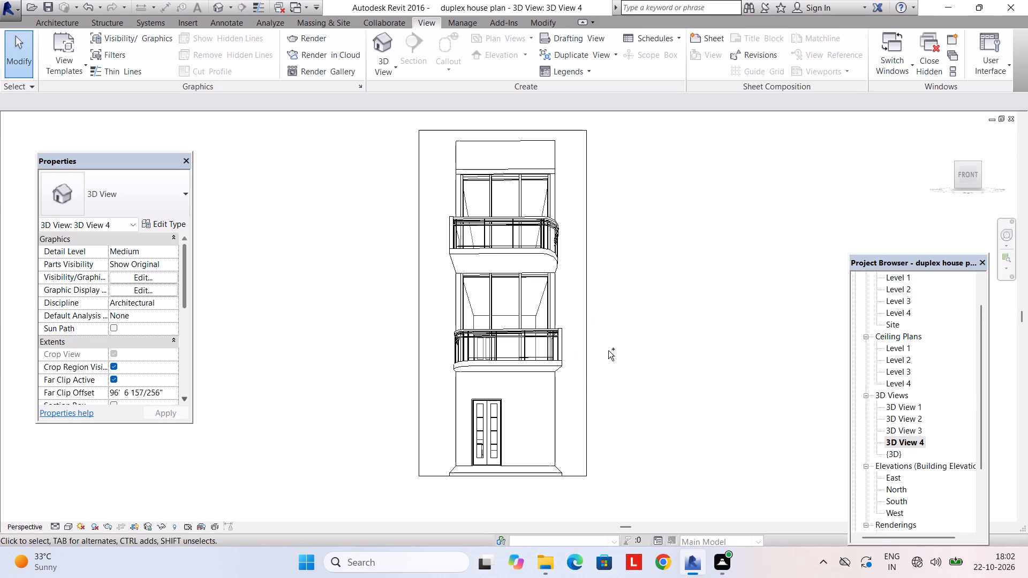